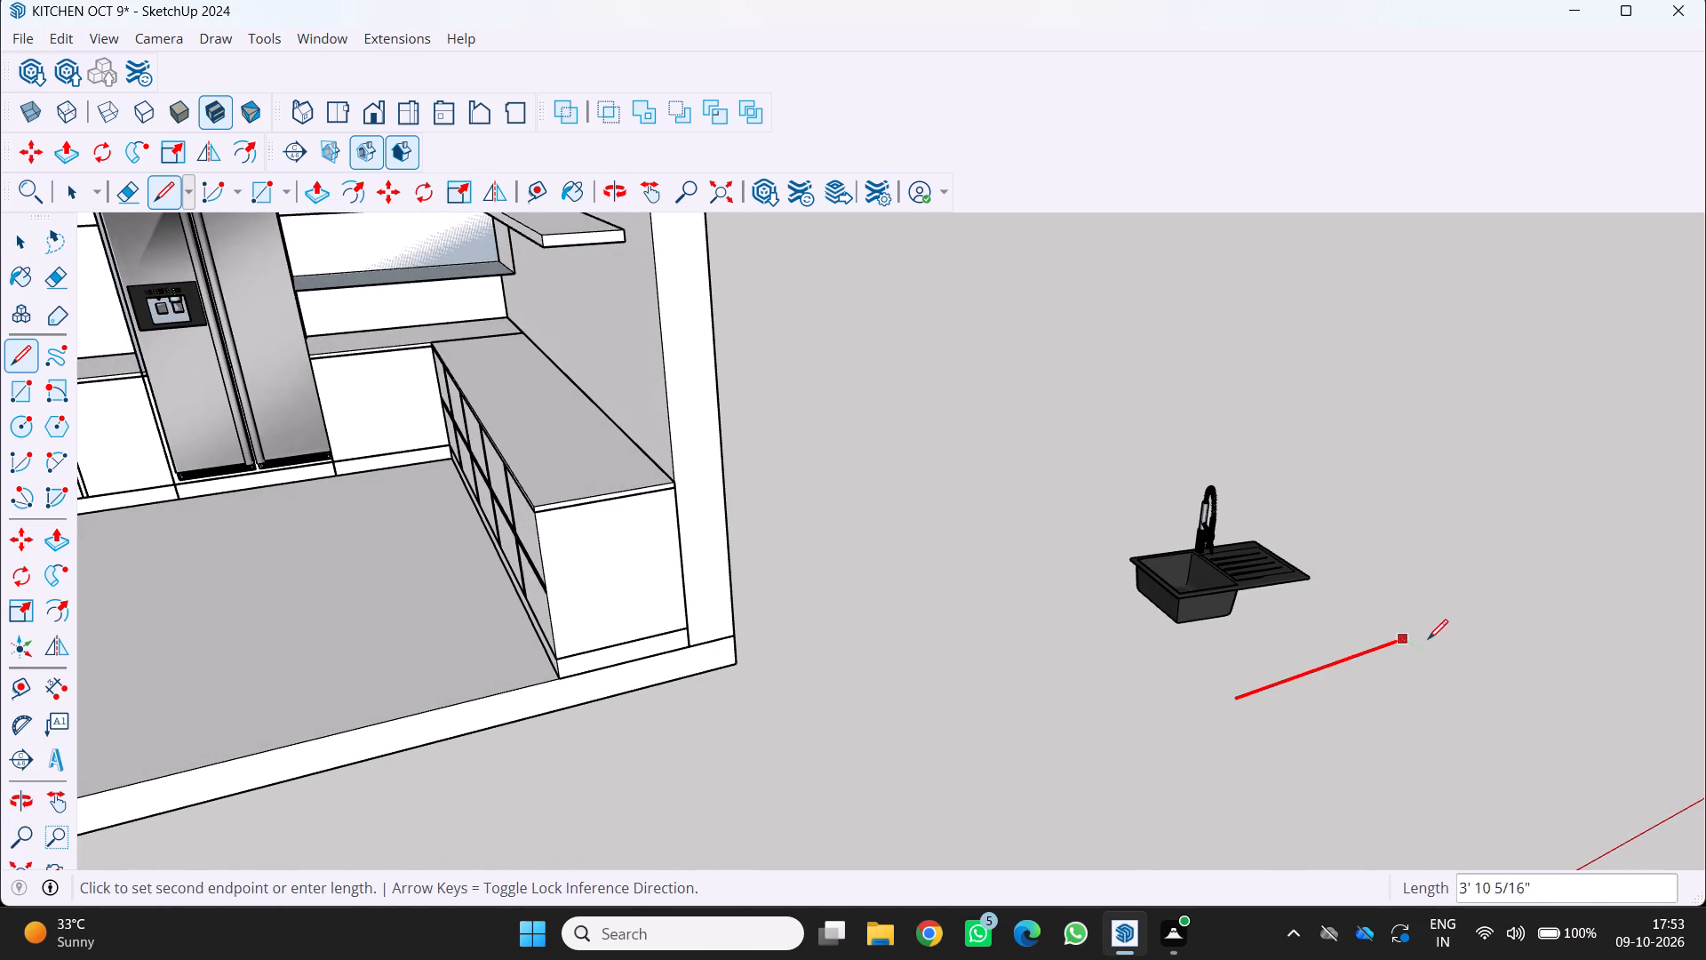
Finish the reference line parallel to the red axis on the open ground in front of the sink.
click(1429, 639)
key(space)
Move the sink by its bowl-side rim corner about 2' 4" onto the near endpoint of the reference line.
middle_drag(1351, 770, 1287, 756)
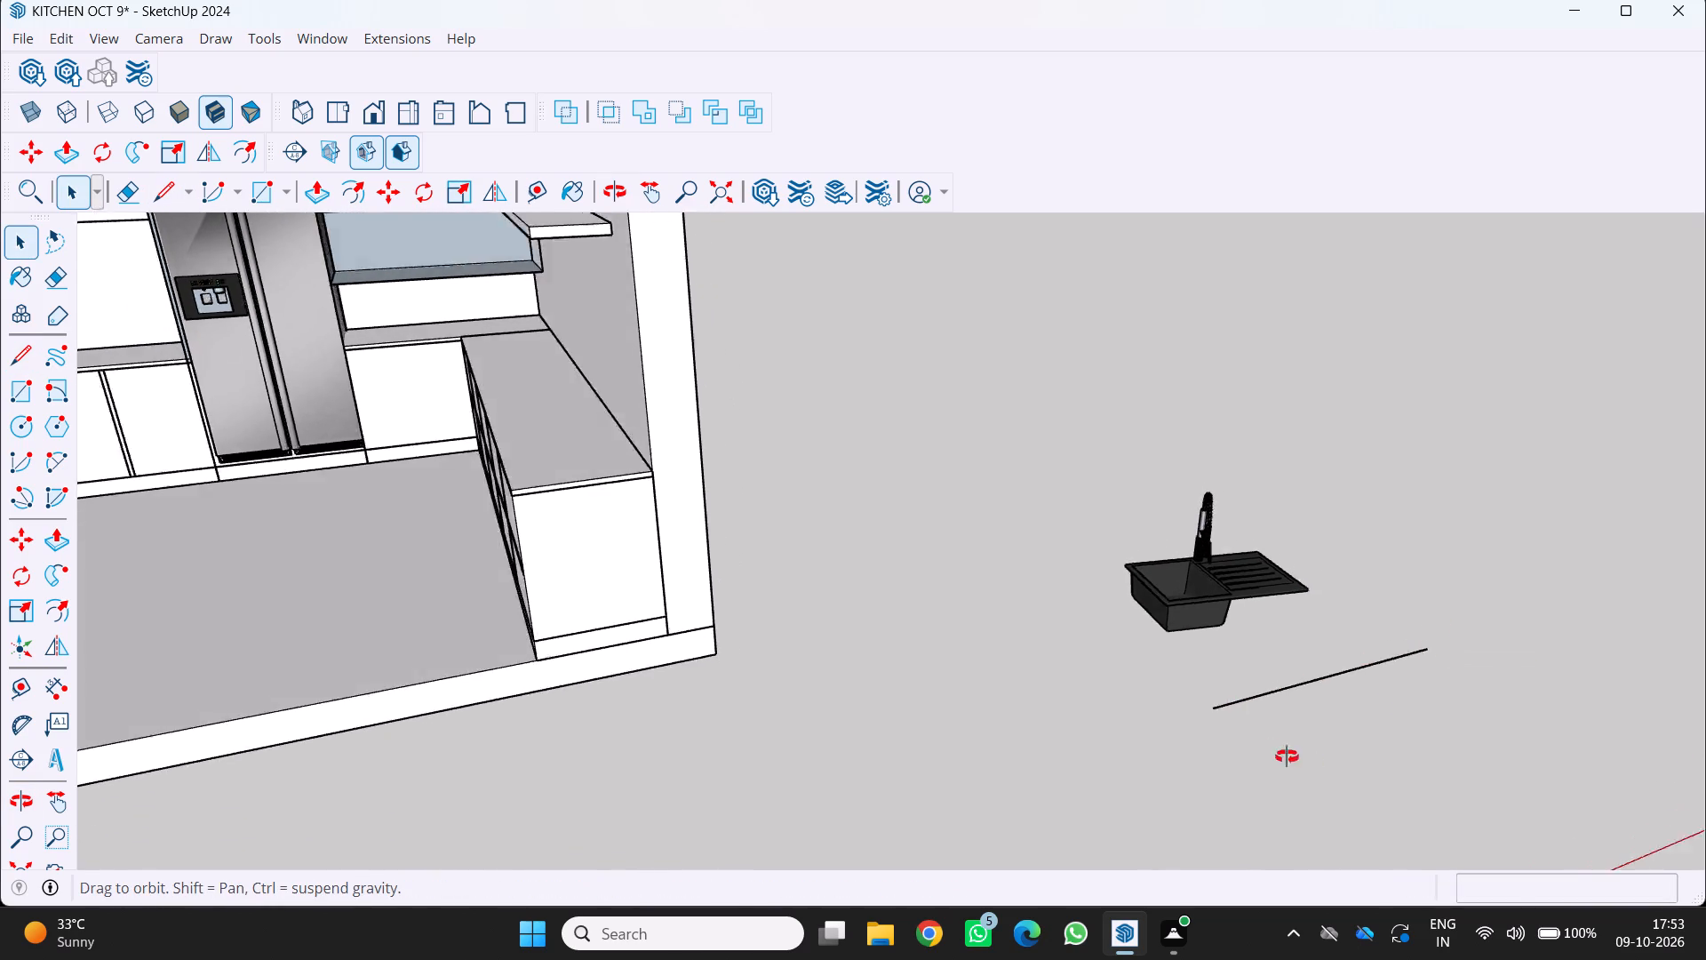
middle_drag(1287, 756, 888, 760)
scroll(1161, 742, down, 1)
click(973, 710)
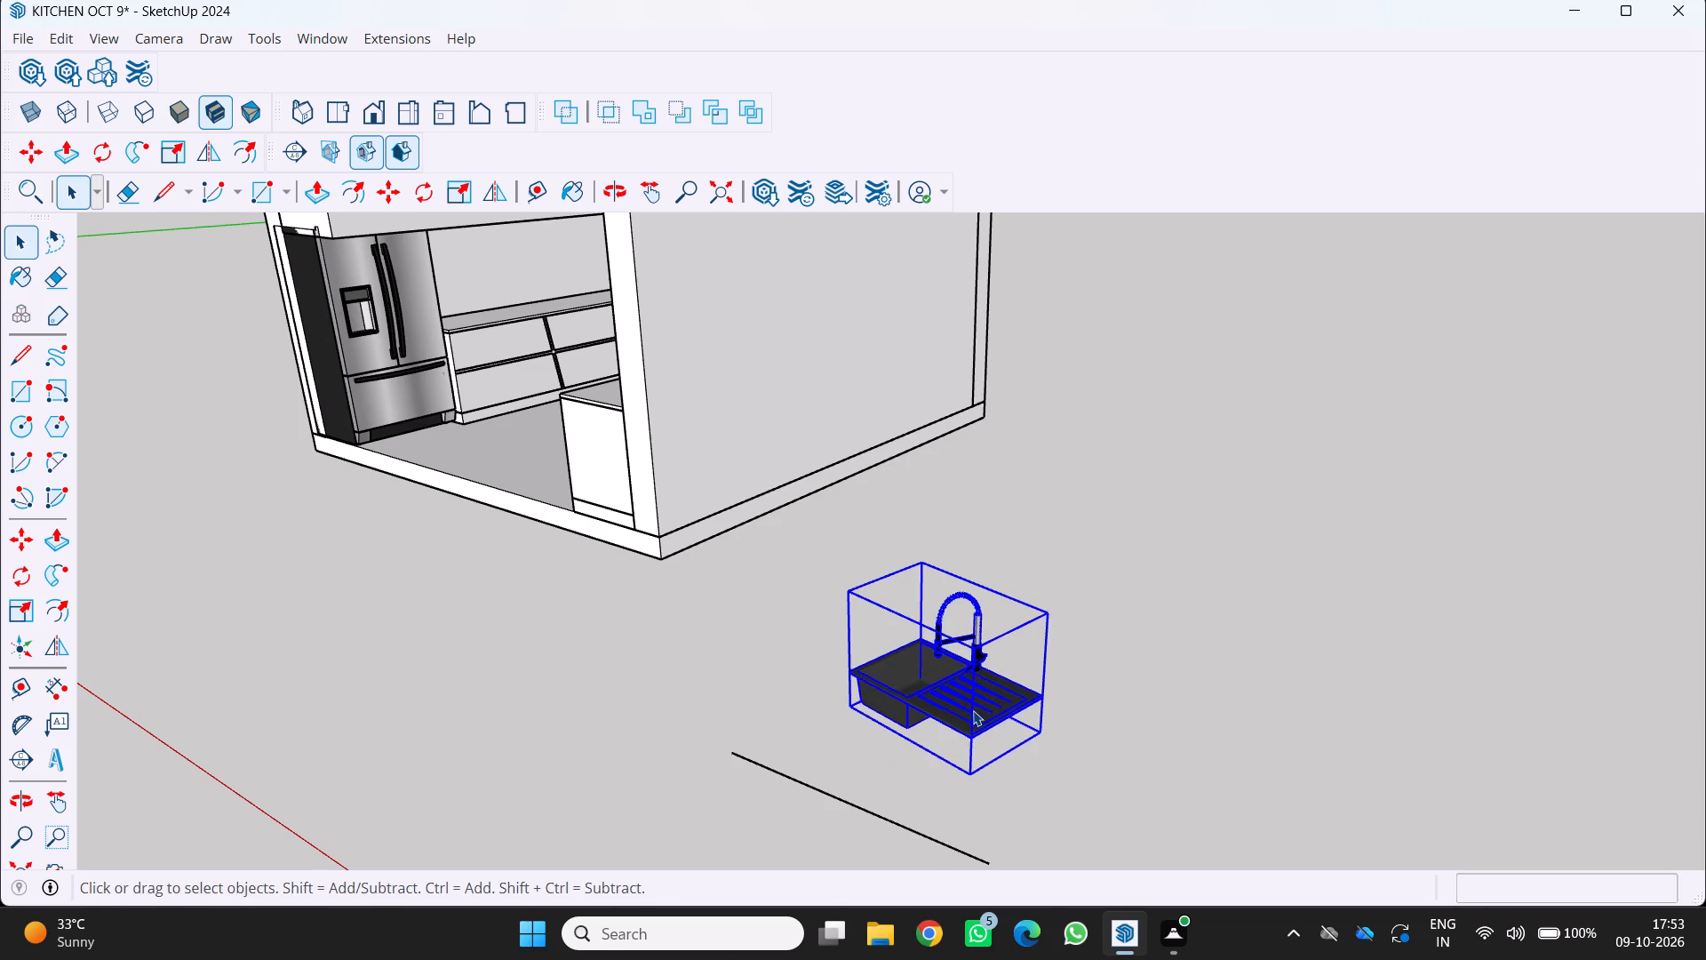
key(m)
scroll(882, 700, up, 4)
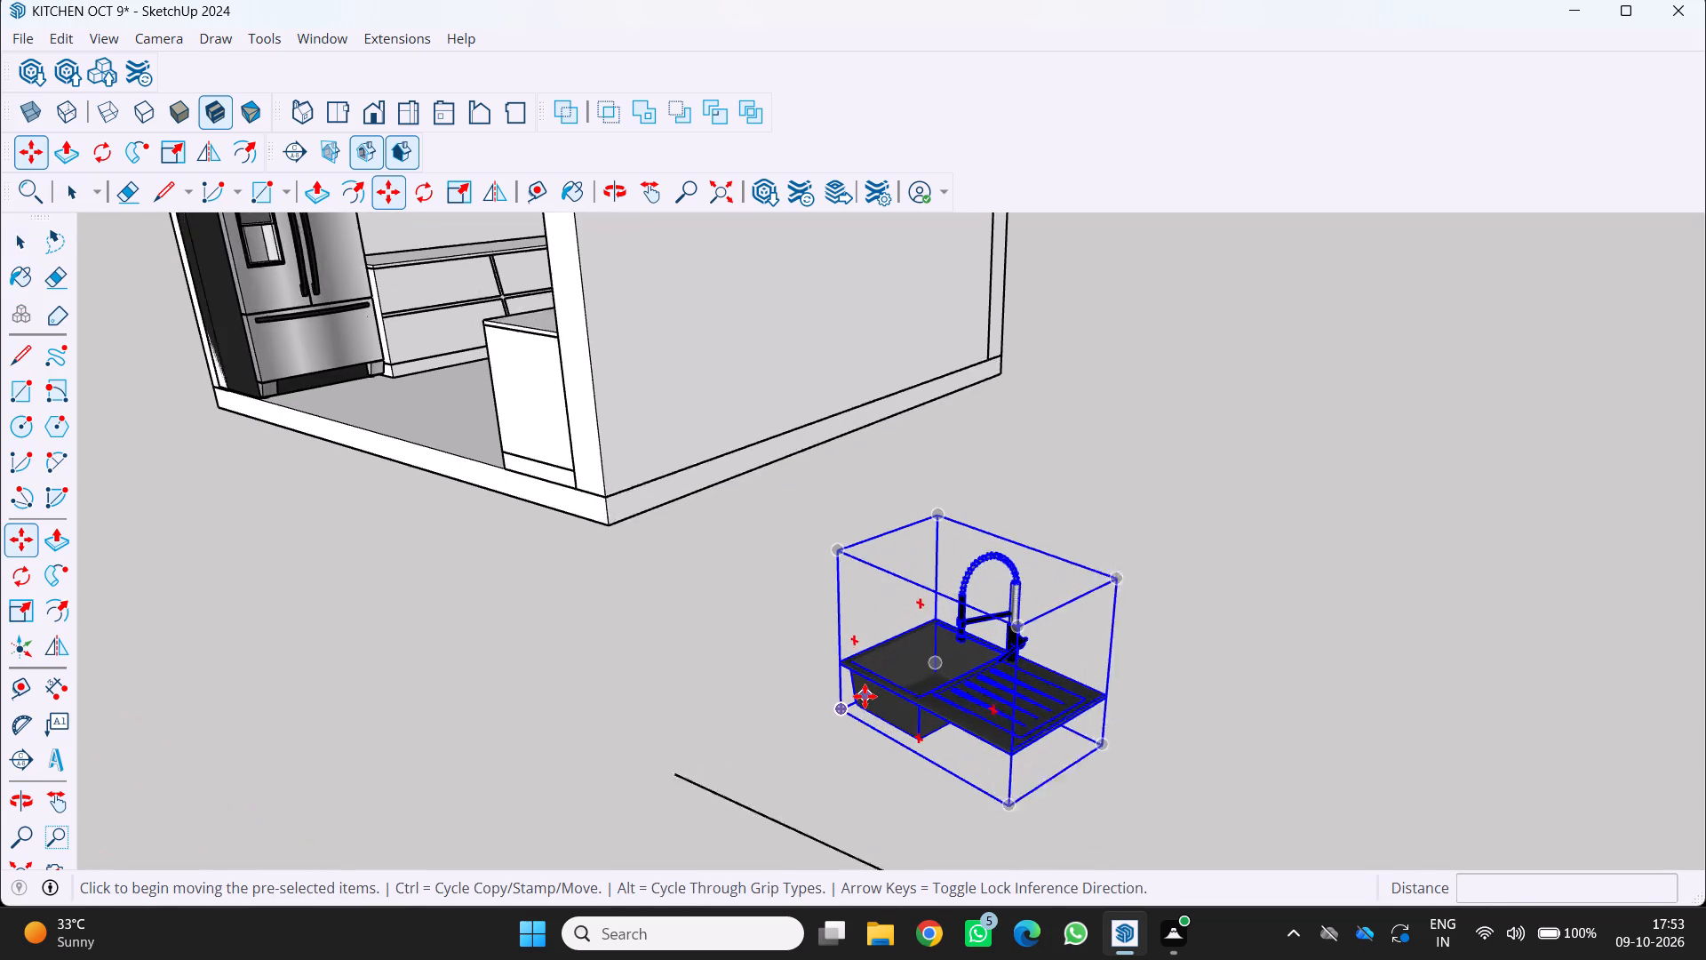
scroll(865, 696, up, 6)
click(873, 637)
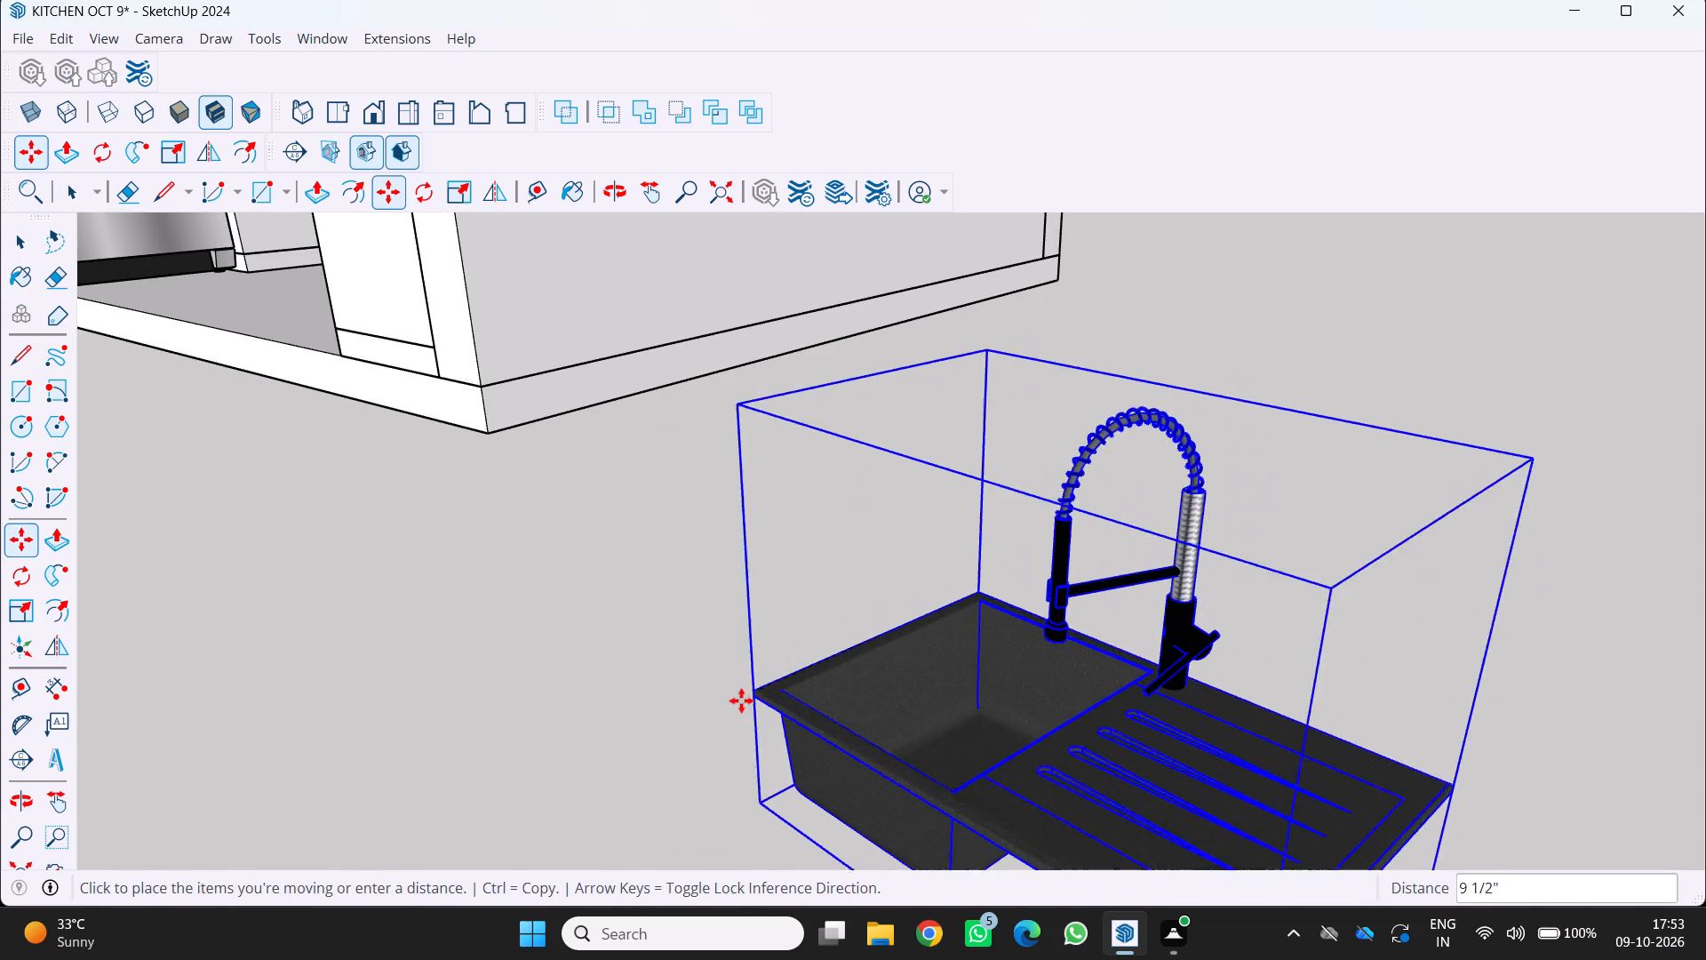
scroll(741, 700, down, 10)
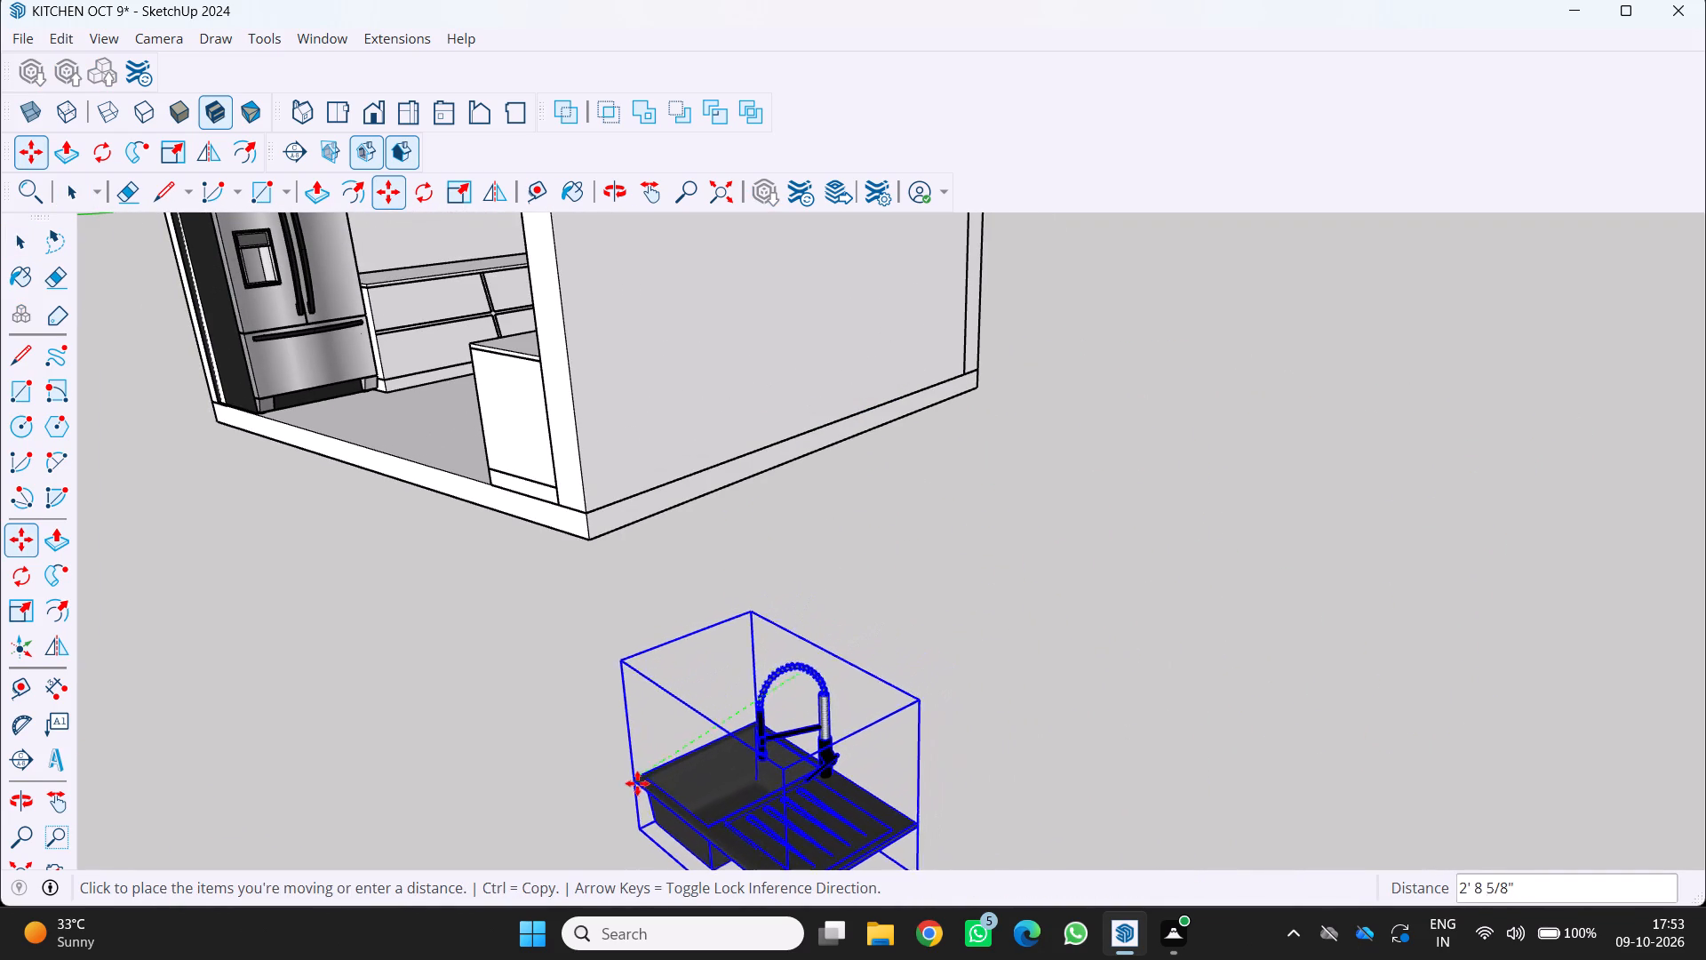
middle_drag(651, 804, 1106, 744)
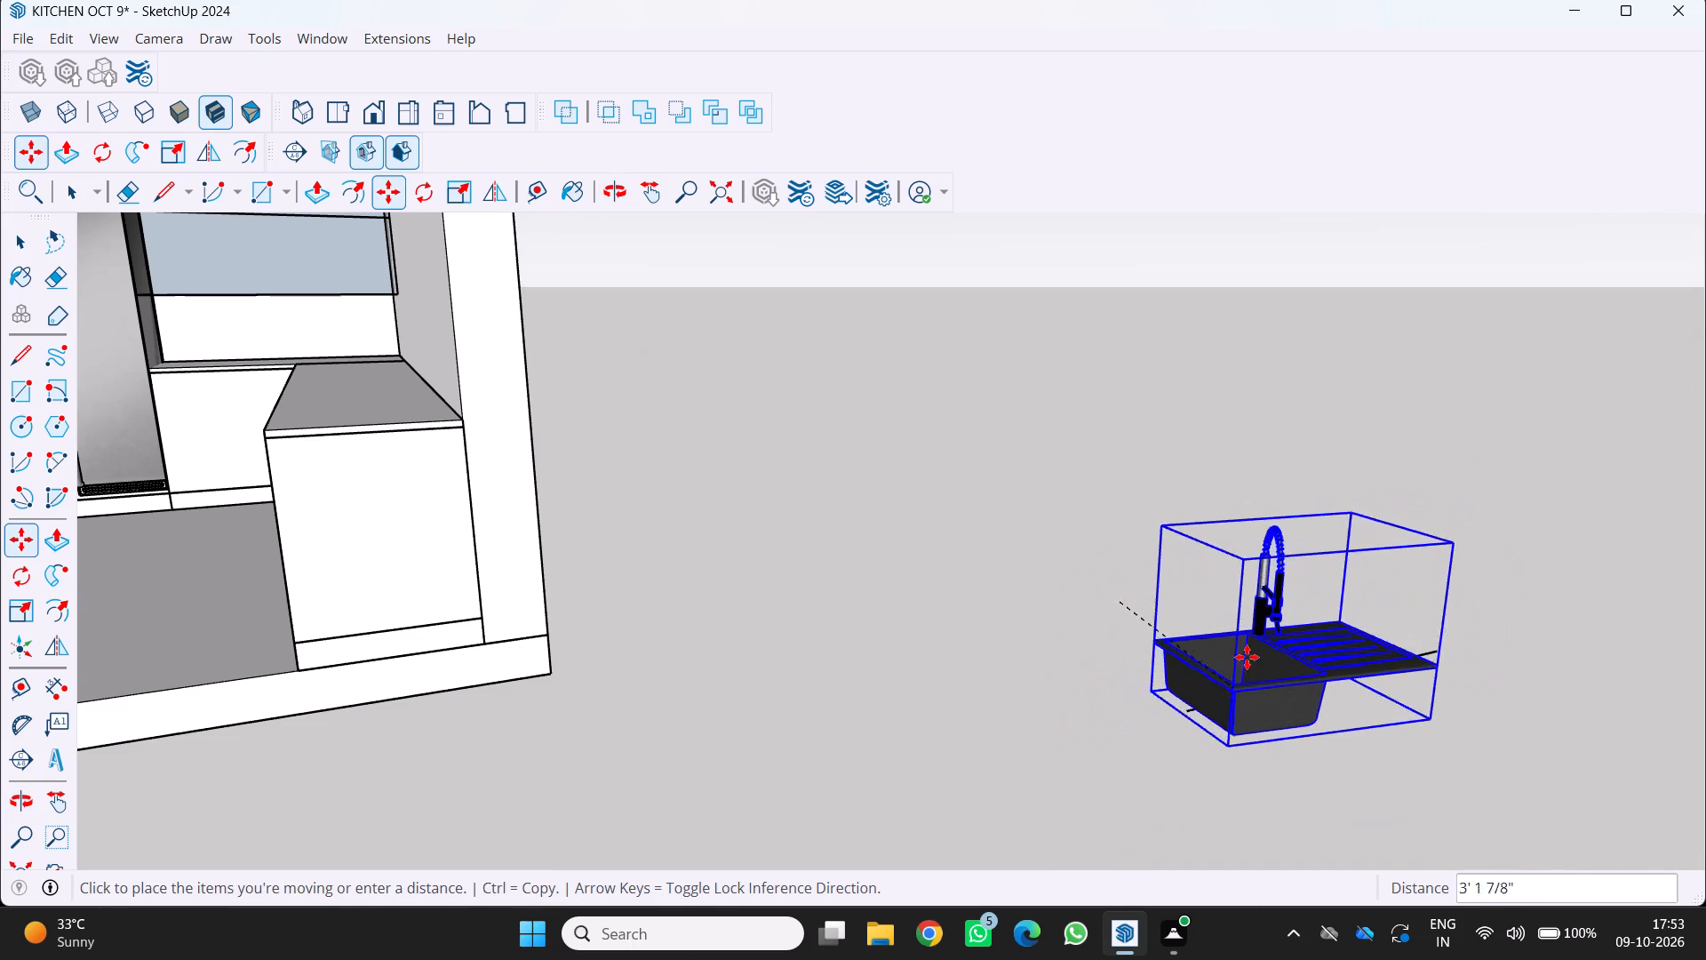
scroll(1200, 637, up, 6)
middle_drag(1189, 689, 1418, 491)
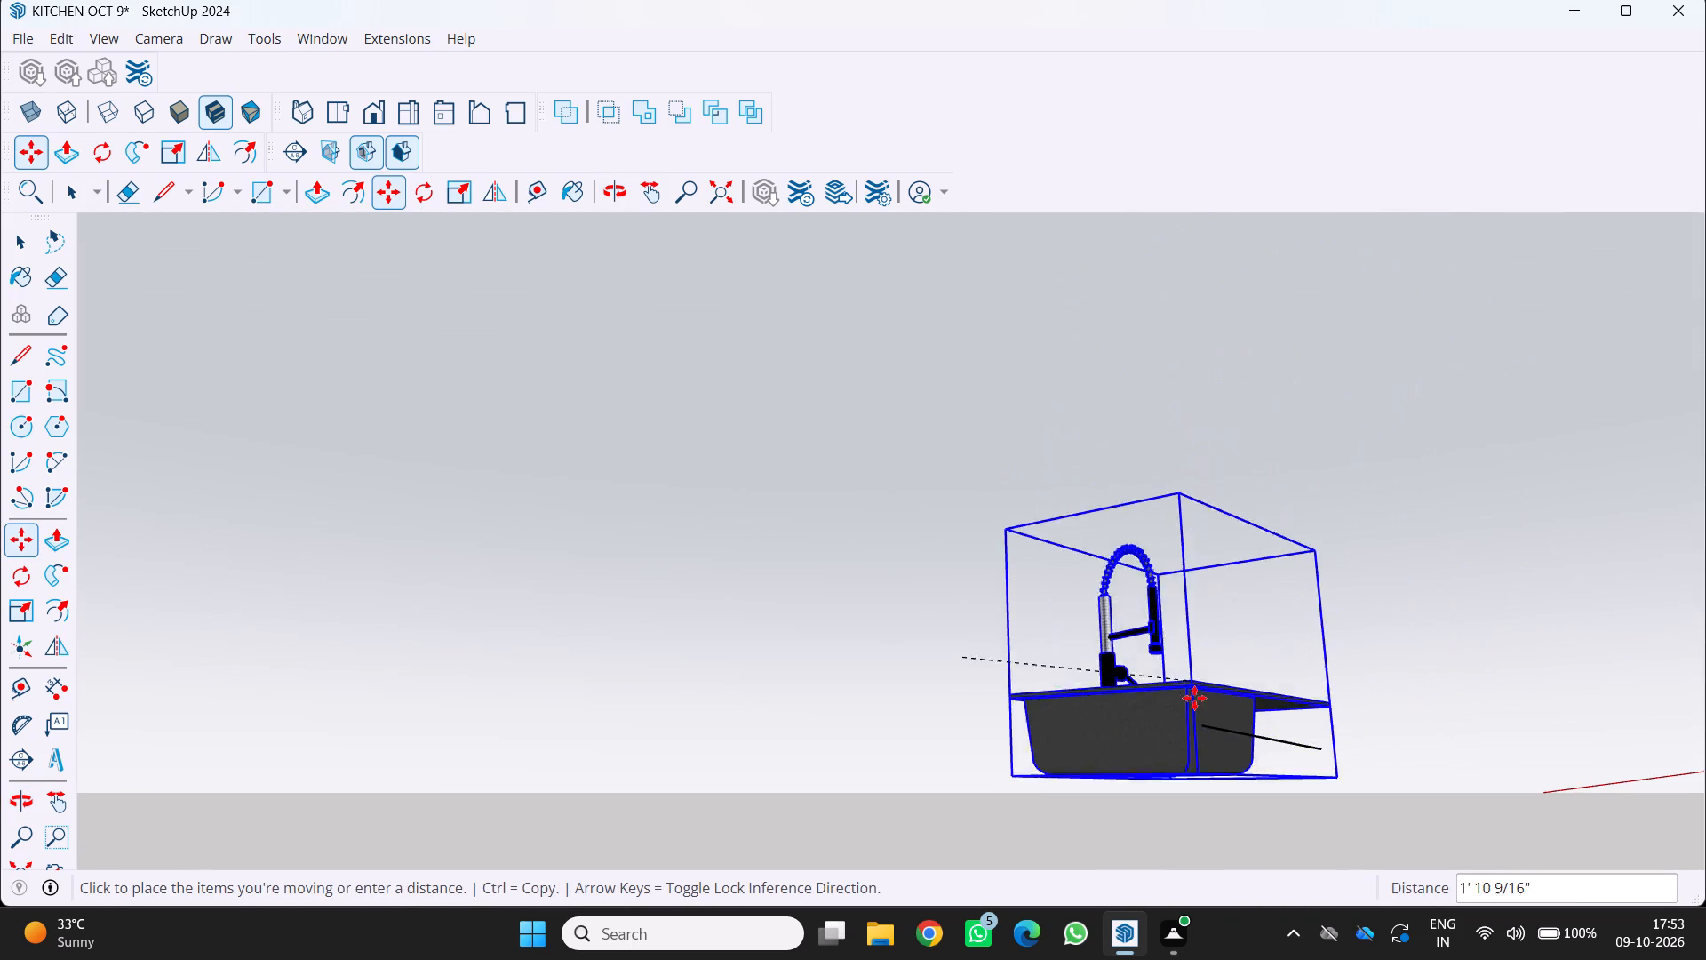
click(1201, 728)
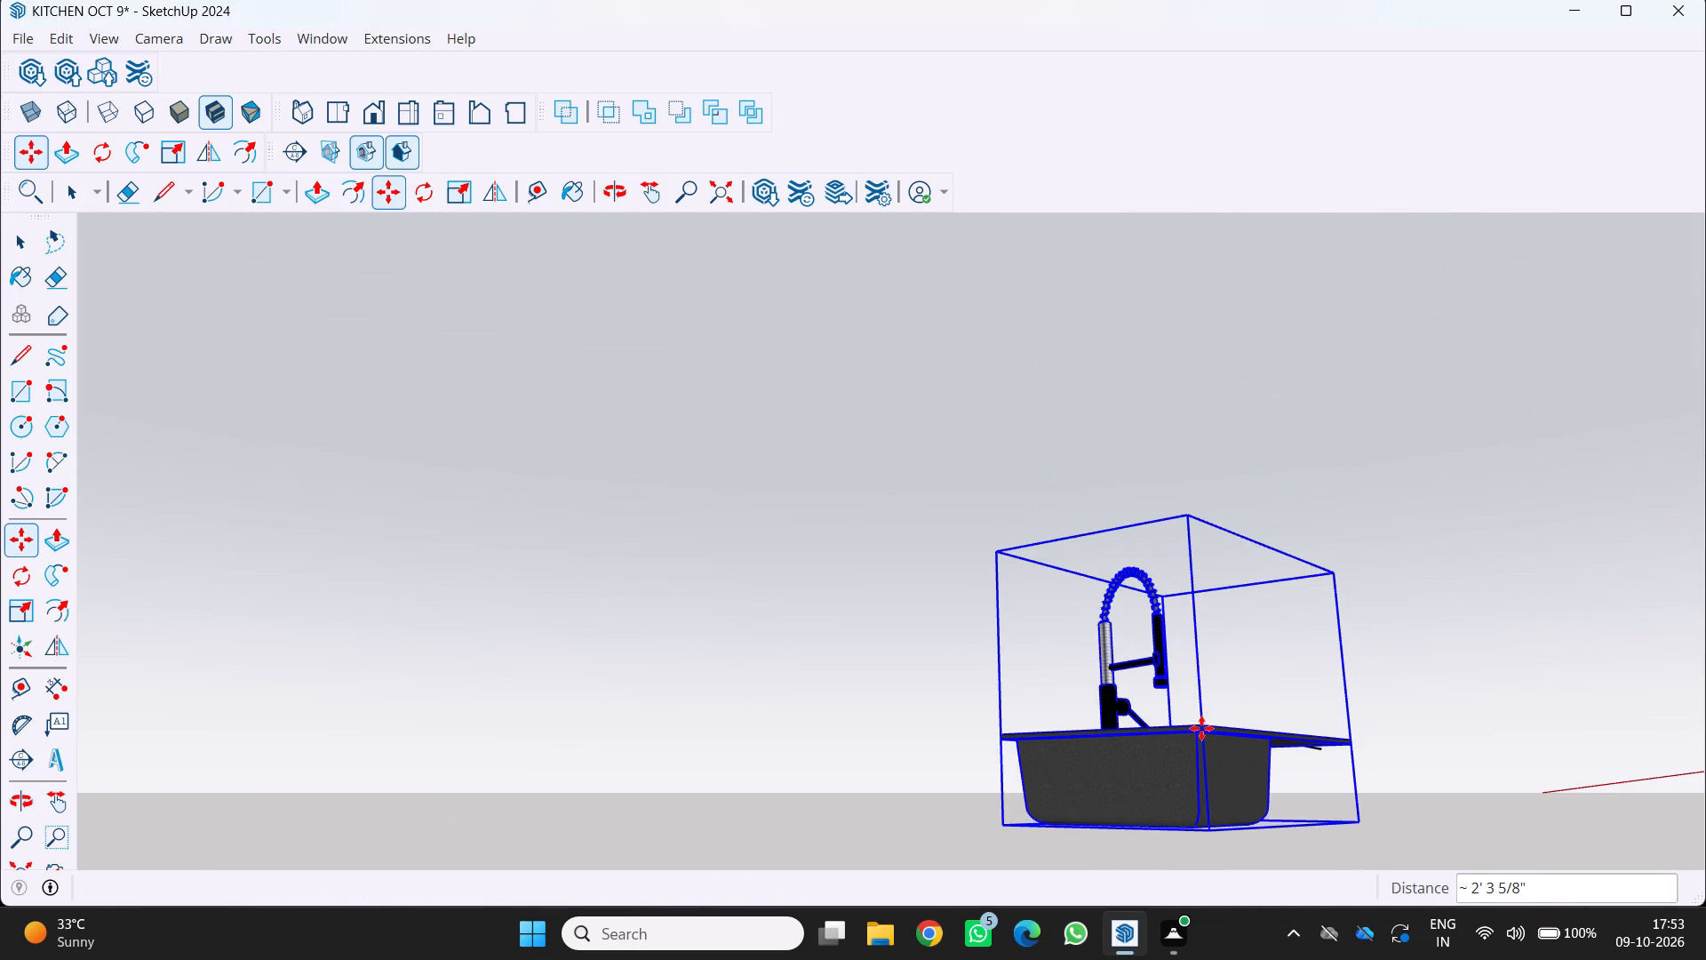
key(space)
scroll(1325, 605, down, 4)
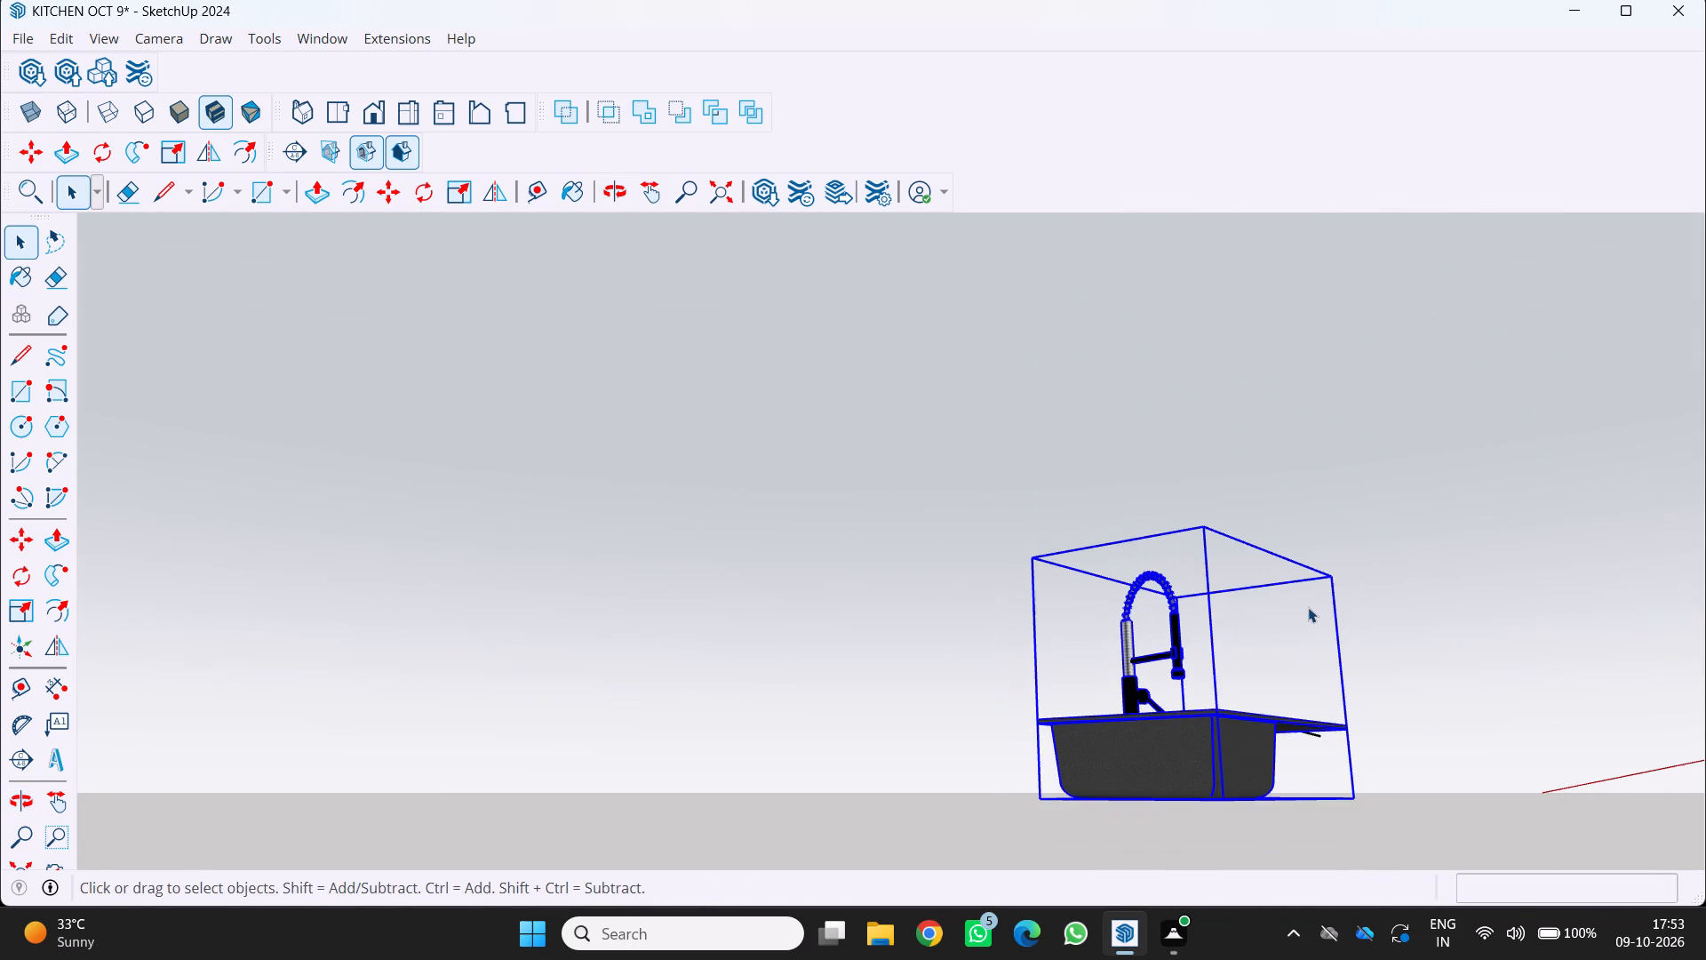
Rotate the sink about 11.8 degrees in the horizontal plane around its bowl-side bottom corner, towards the reference line's far endpoint.
middle_drag(1287, 578, 1116, 814)
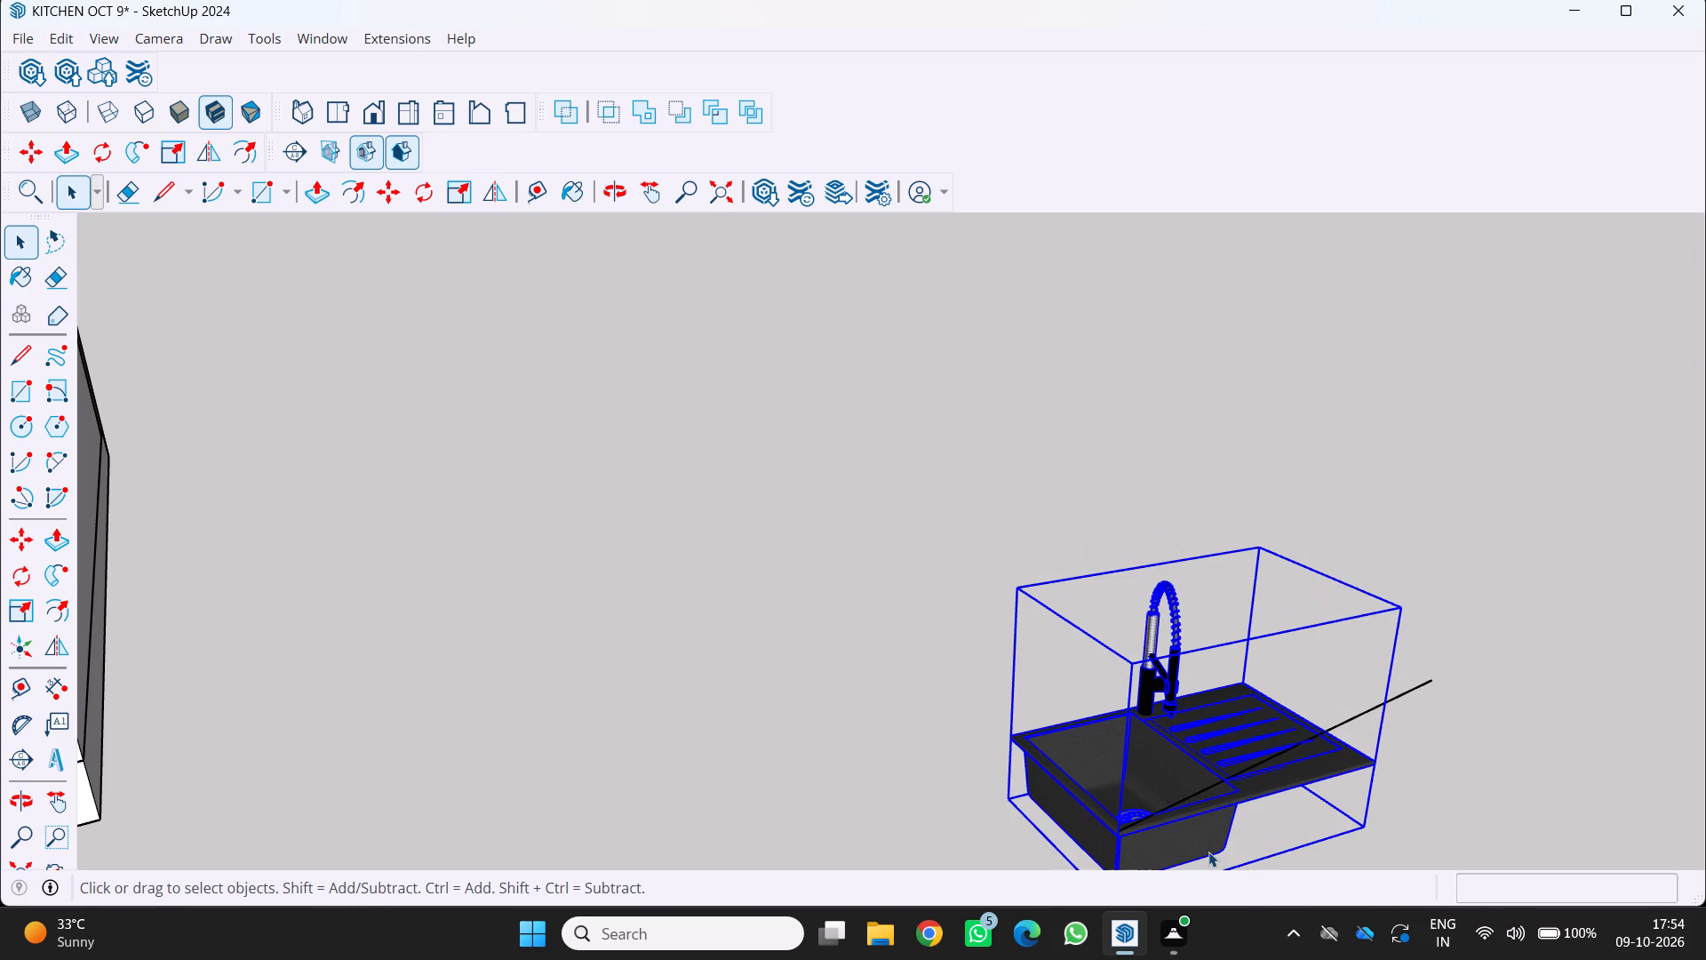
key(q)
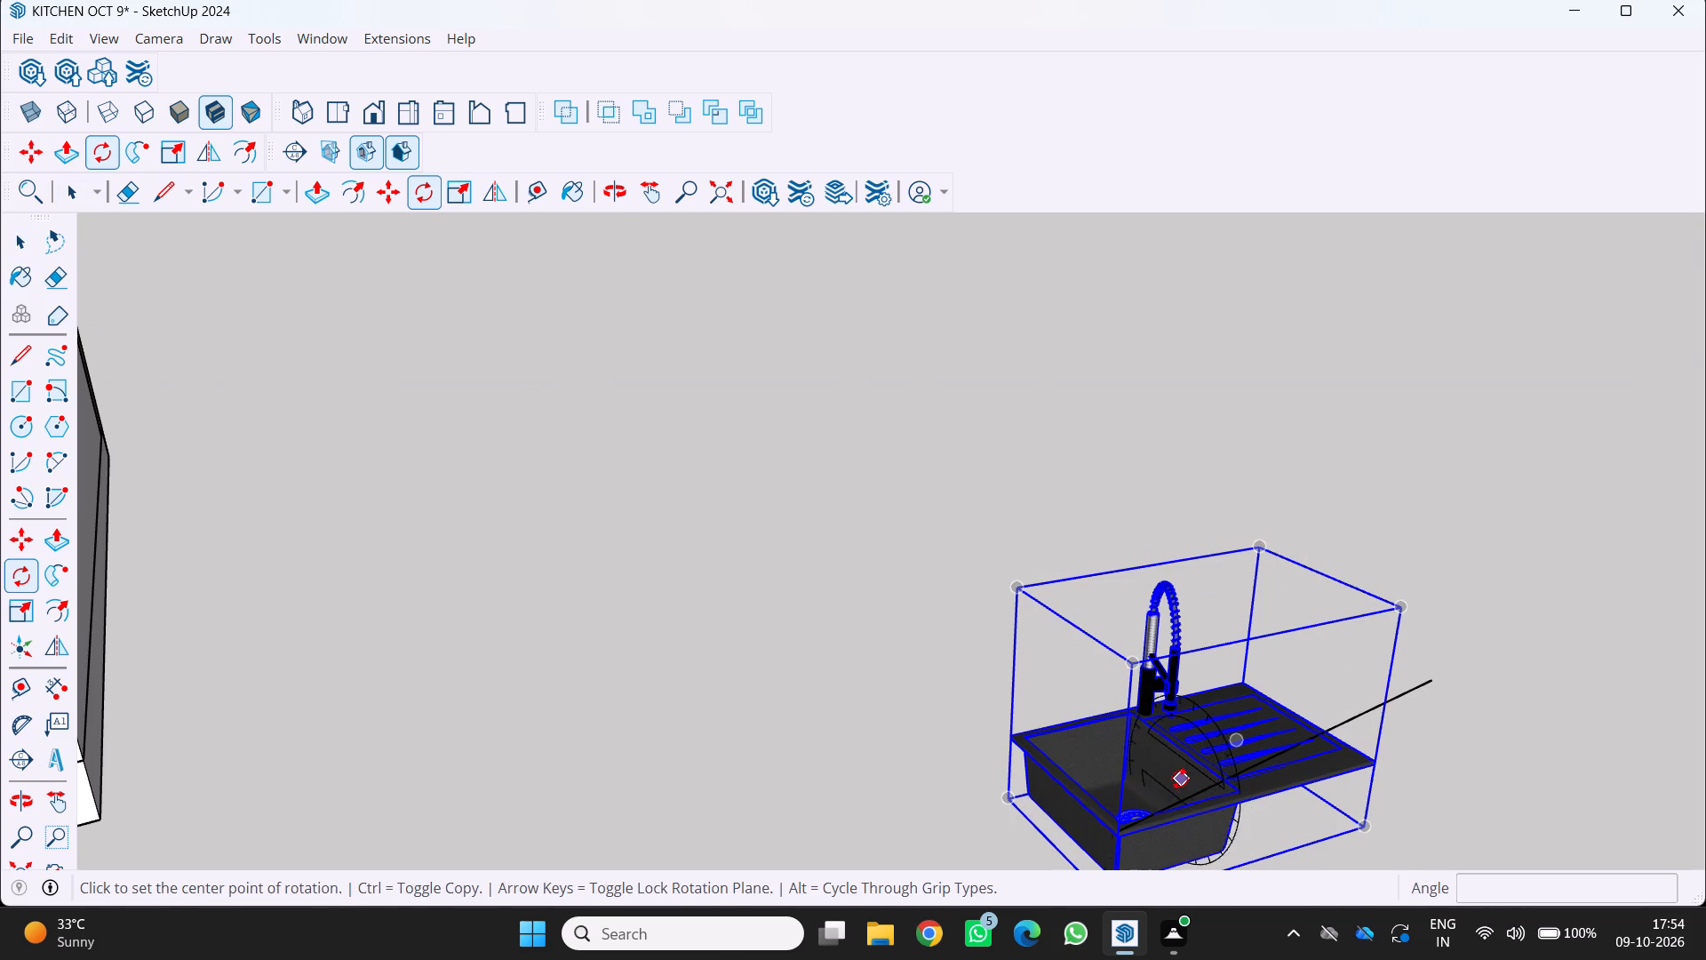
middle_drag(1178, 778, 1229, 694)
key(Up)
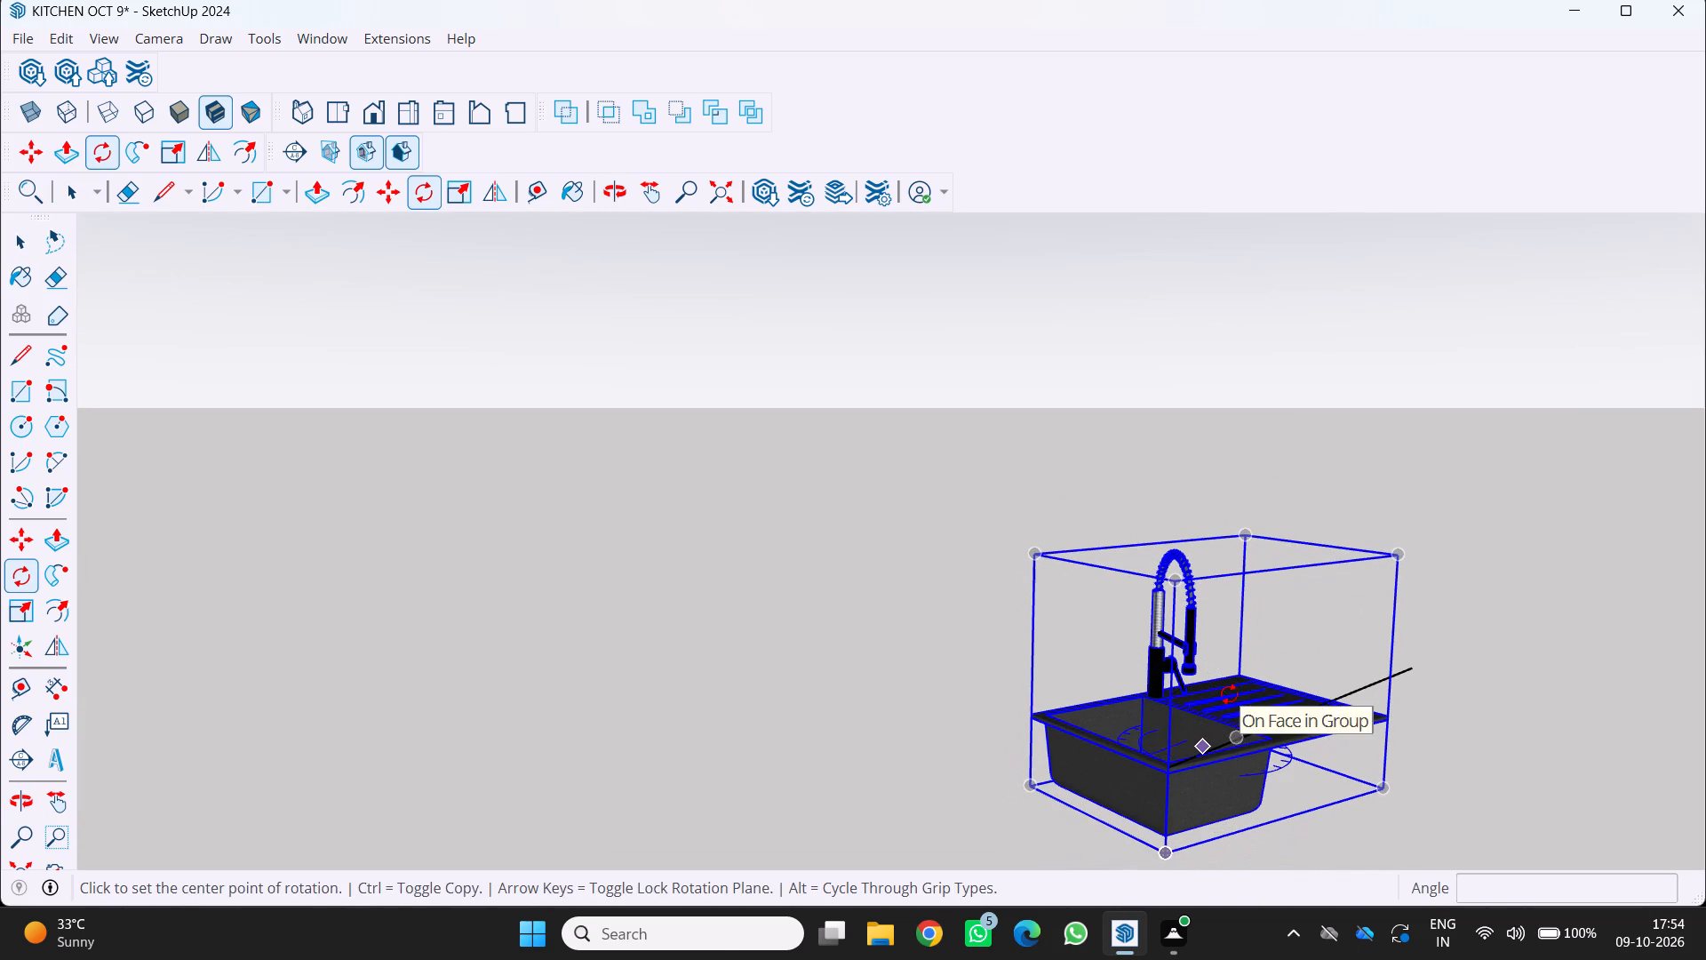
click(1160, 851)
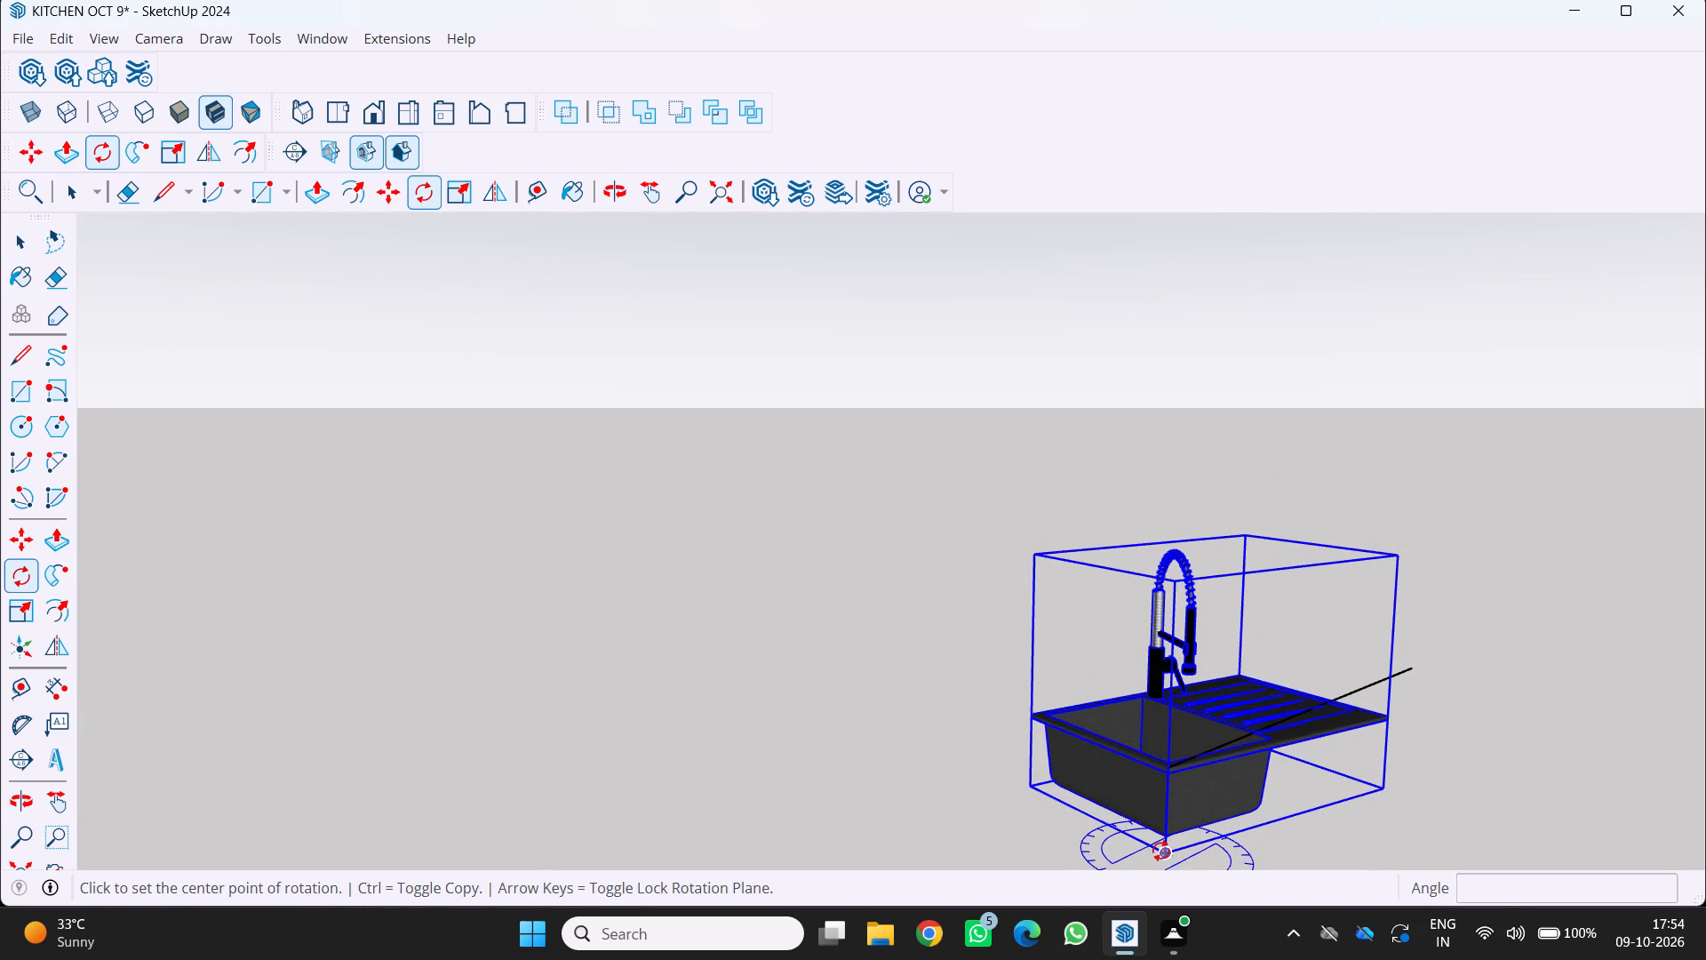
click(1381, 786)
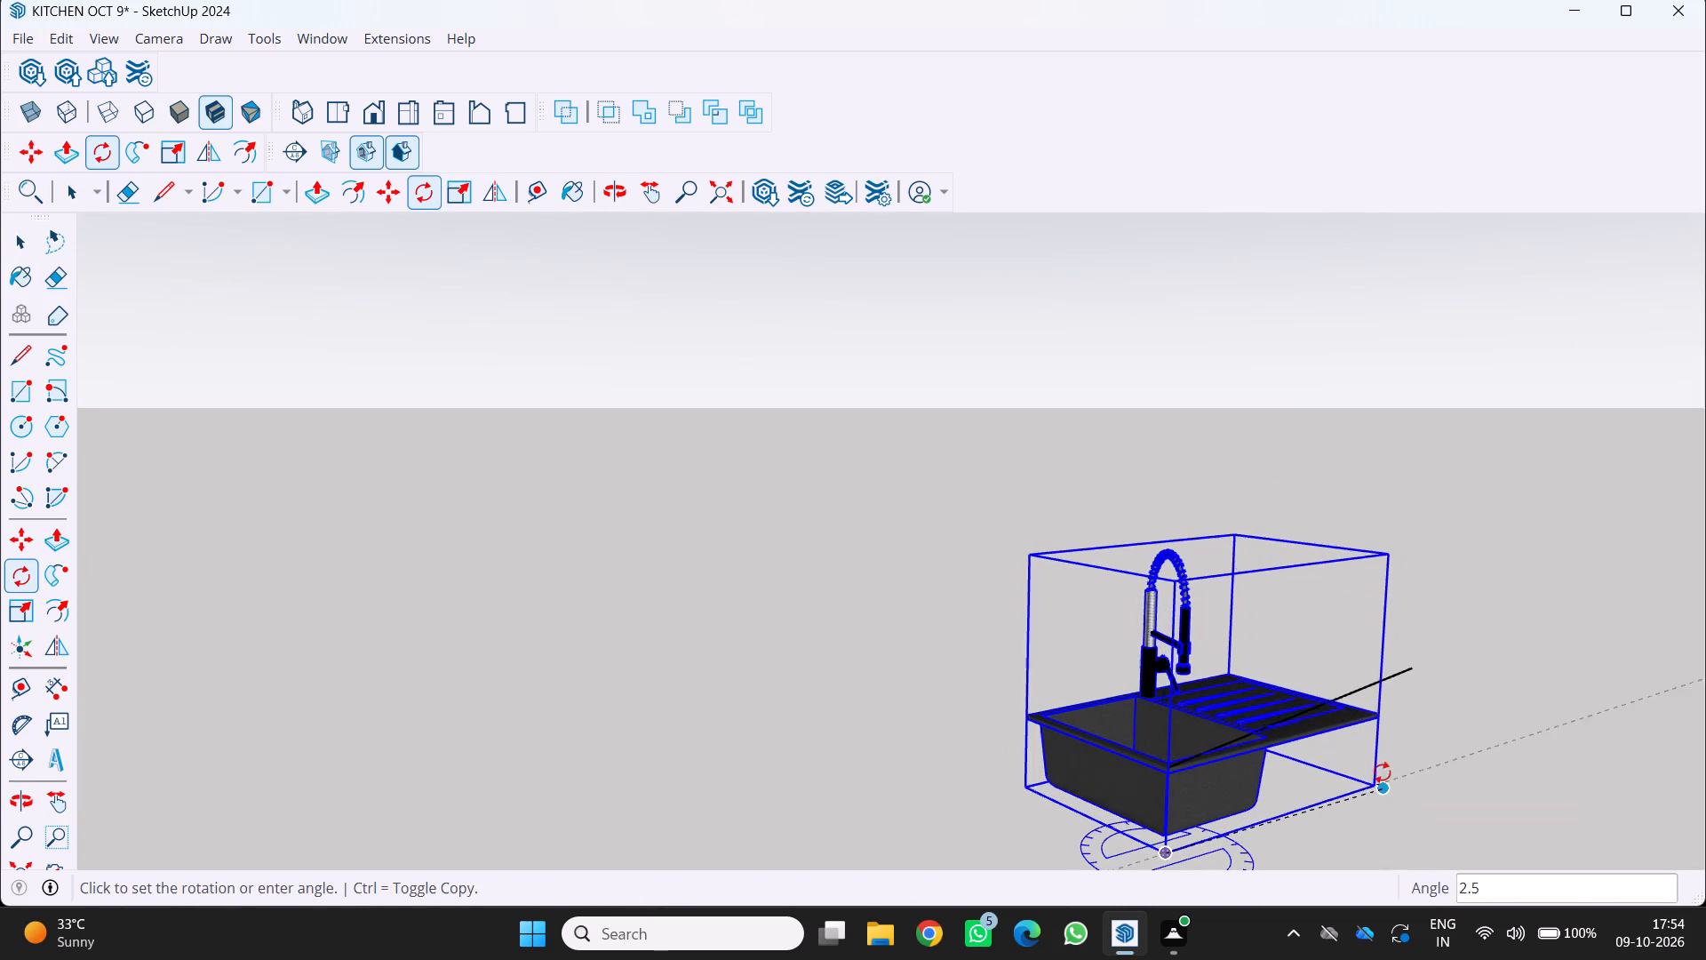
click(1409, 668)
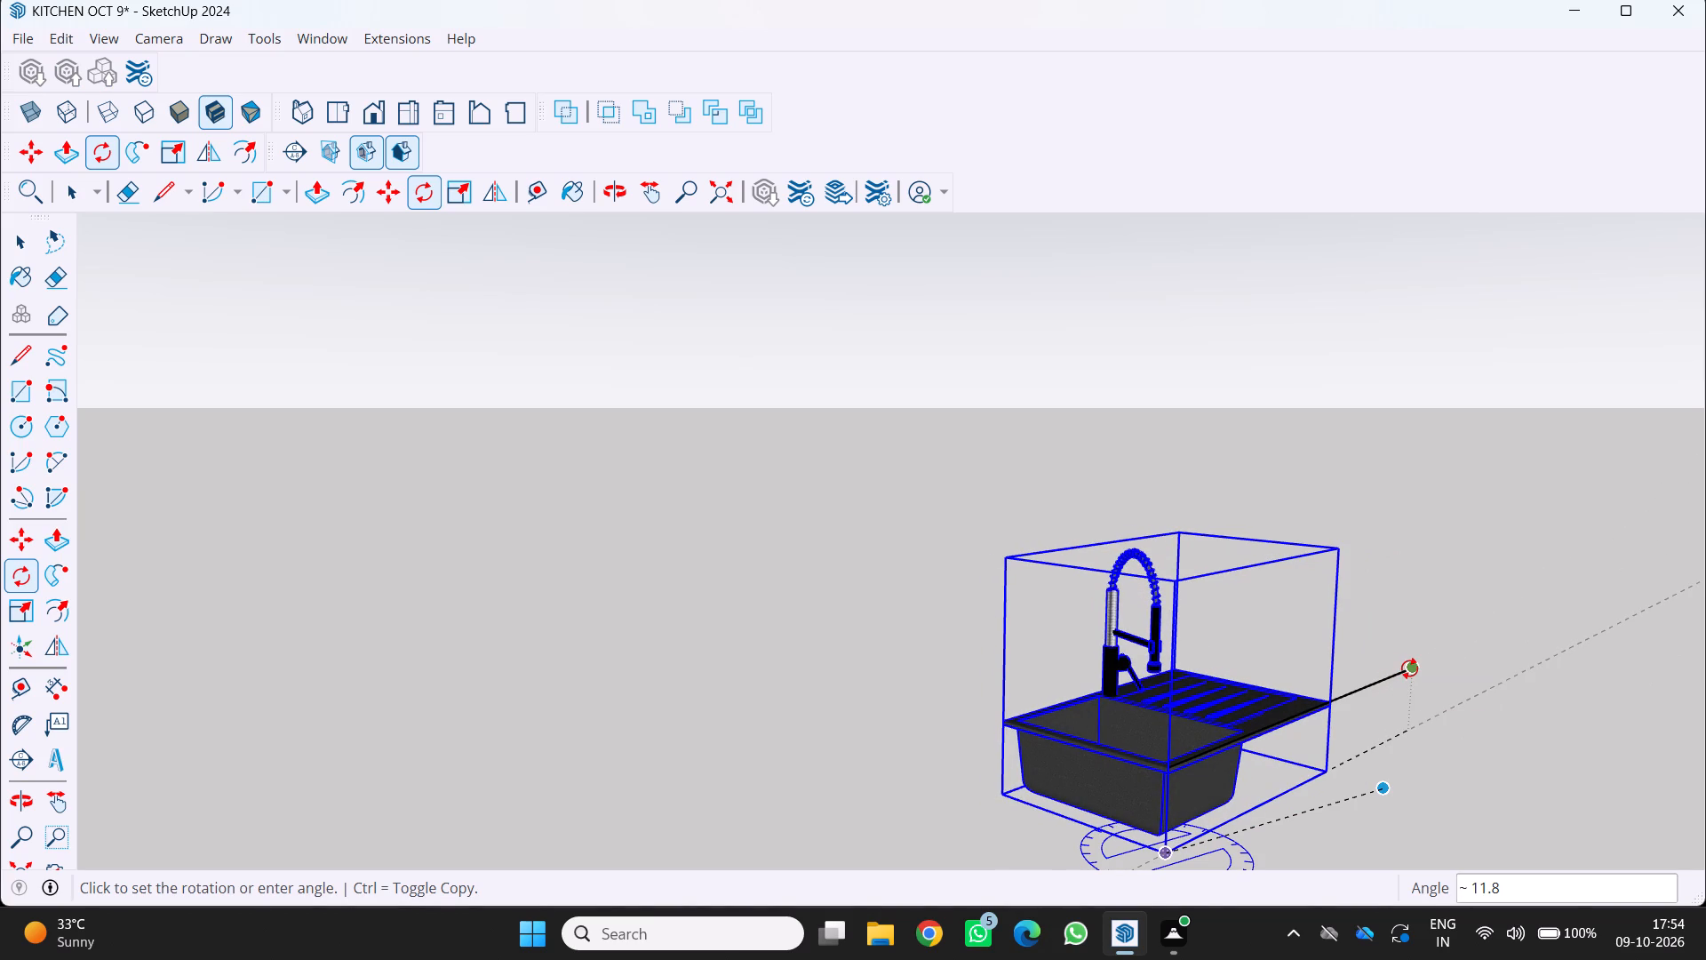
click(1168, 845)
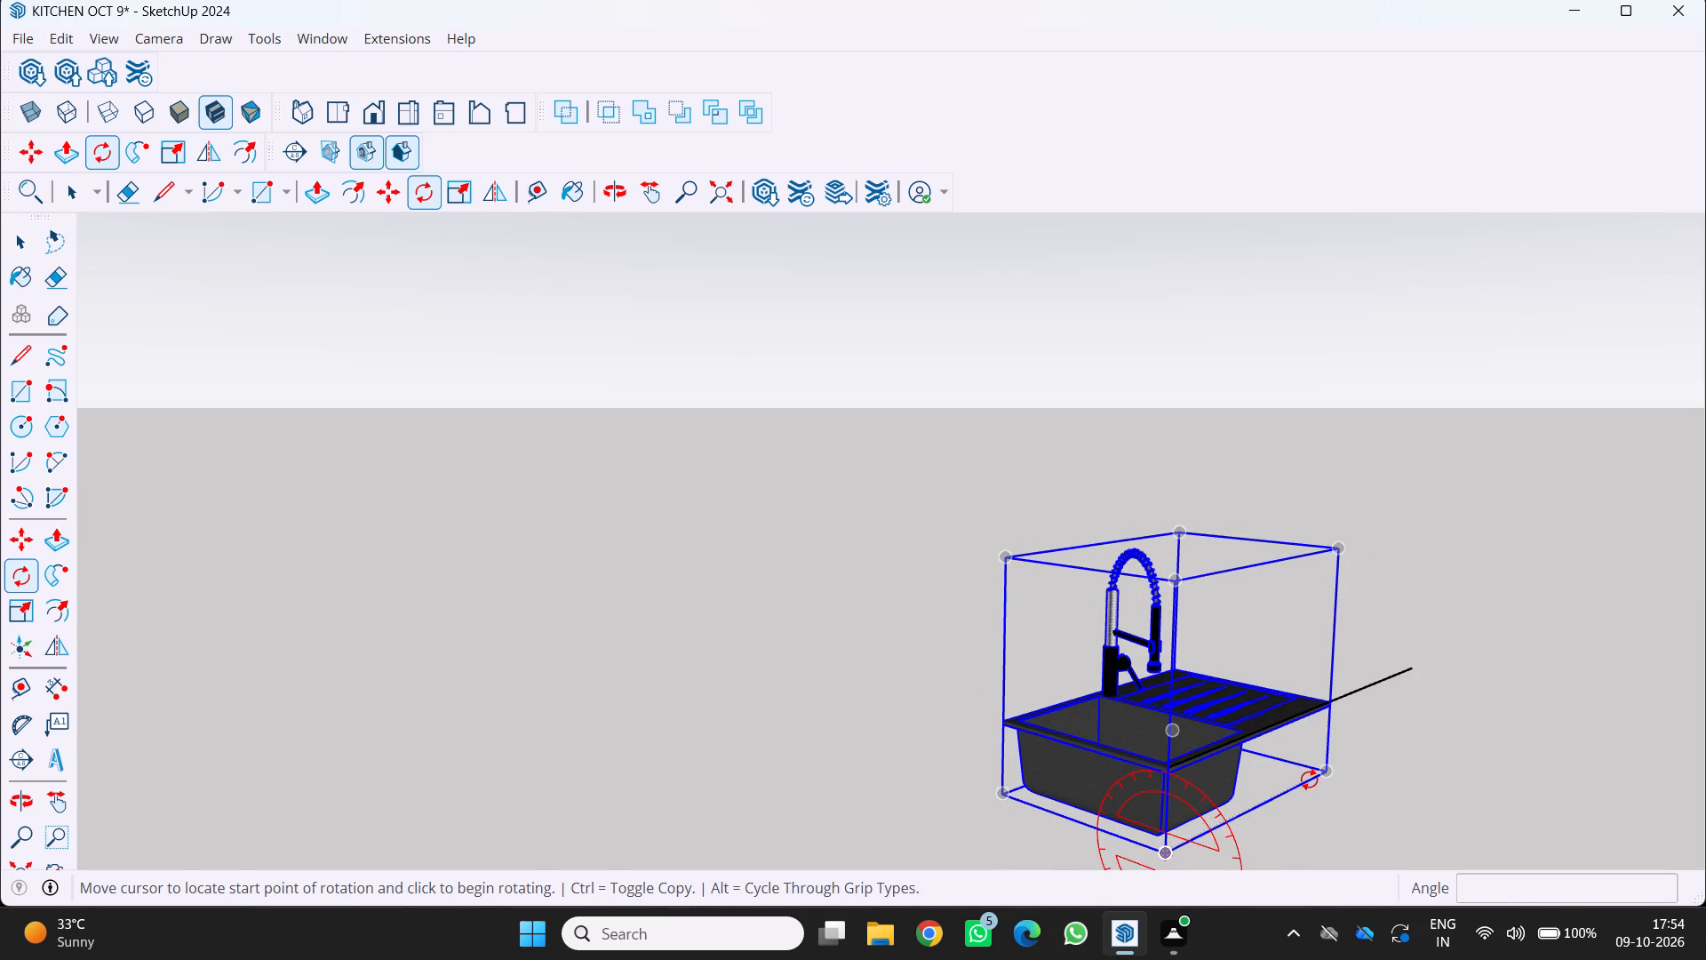
key(space)
Rotate the sink a further 0.2 degrees or so around the same bottom corner to match the reference line, and deselect it.
key(q)
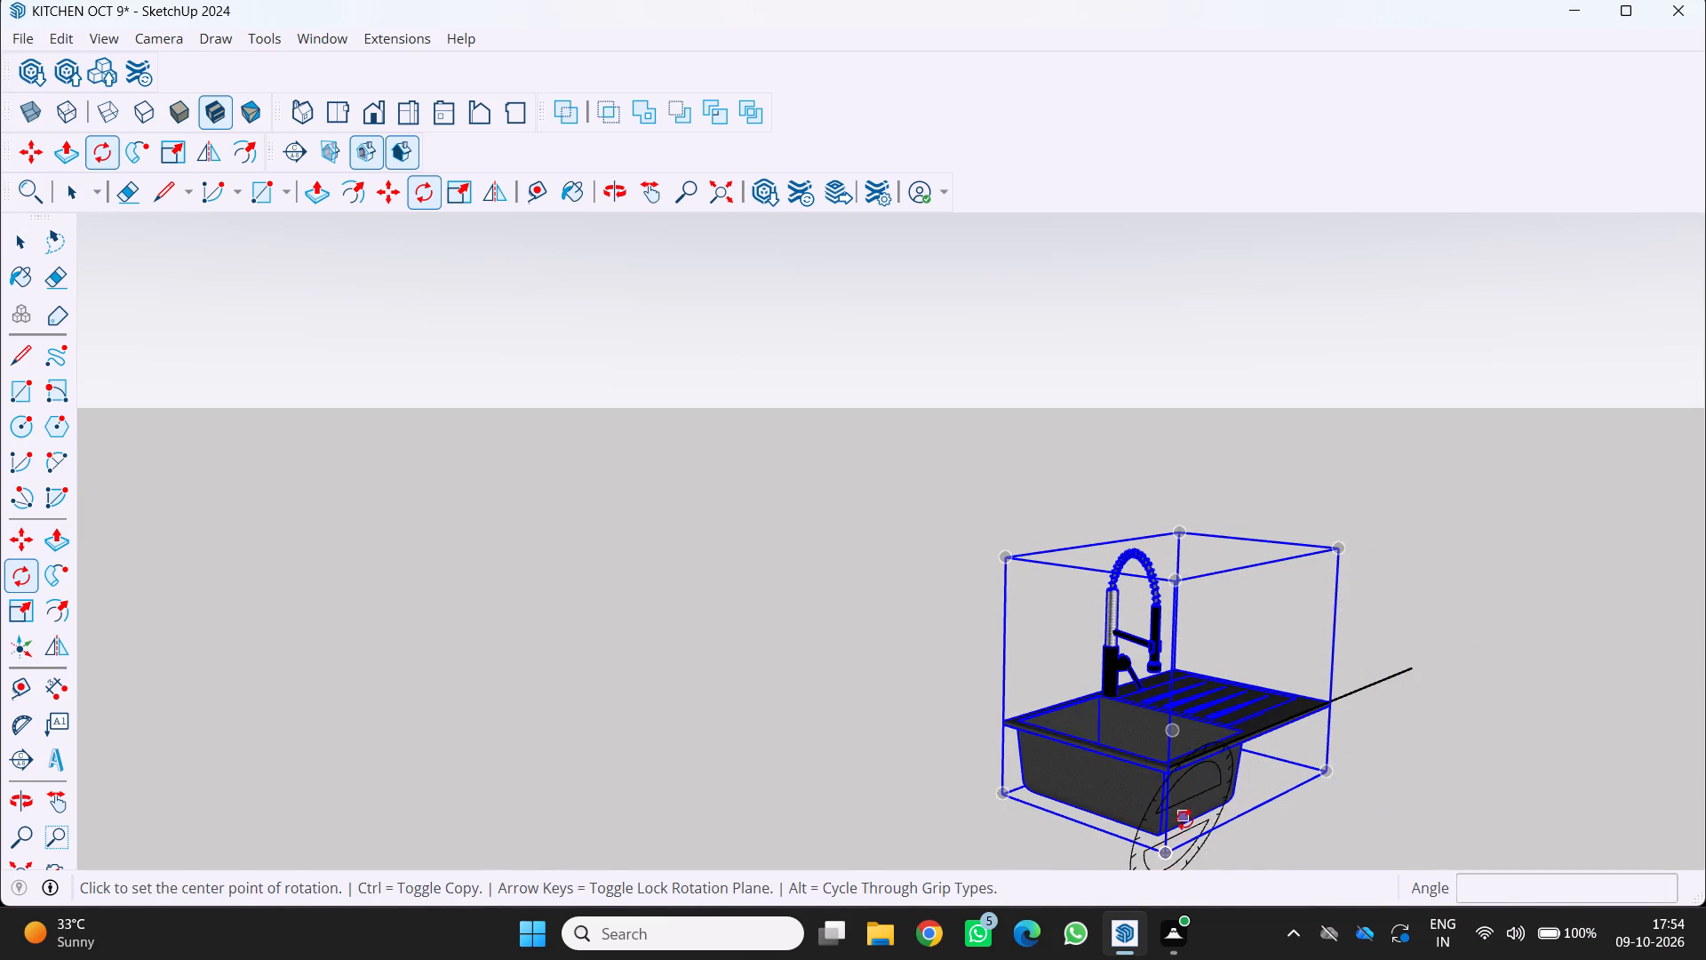
key(Up)
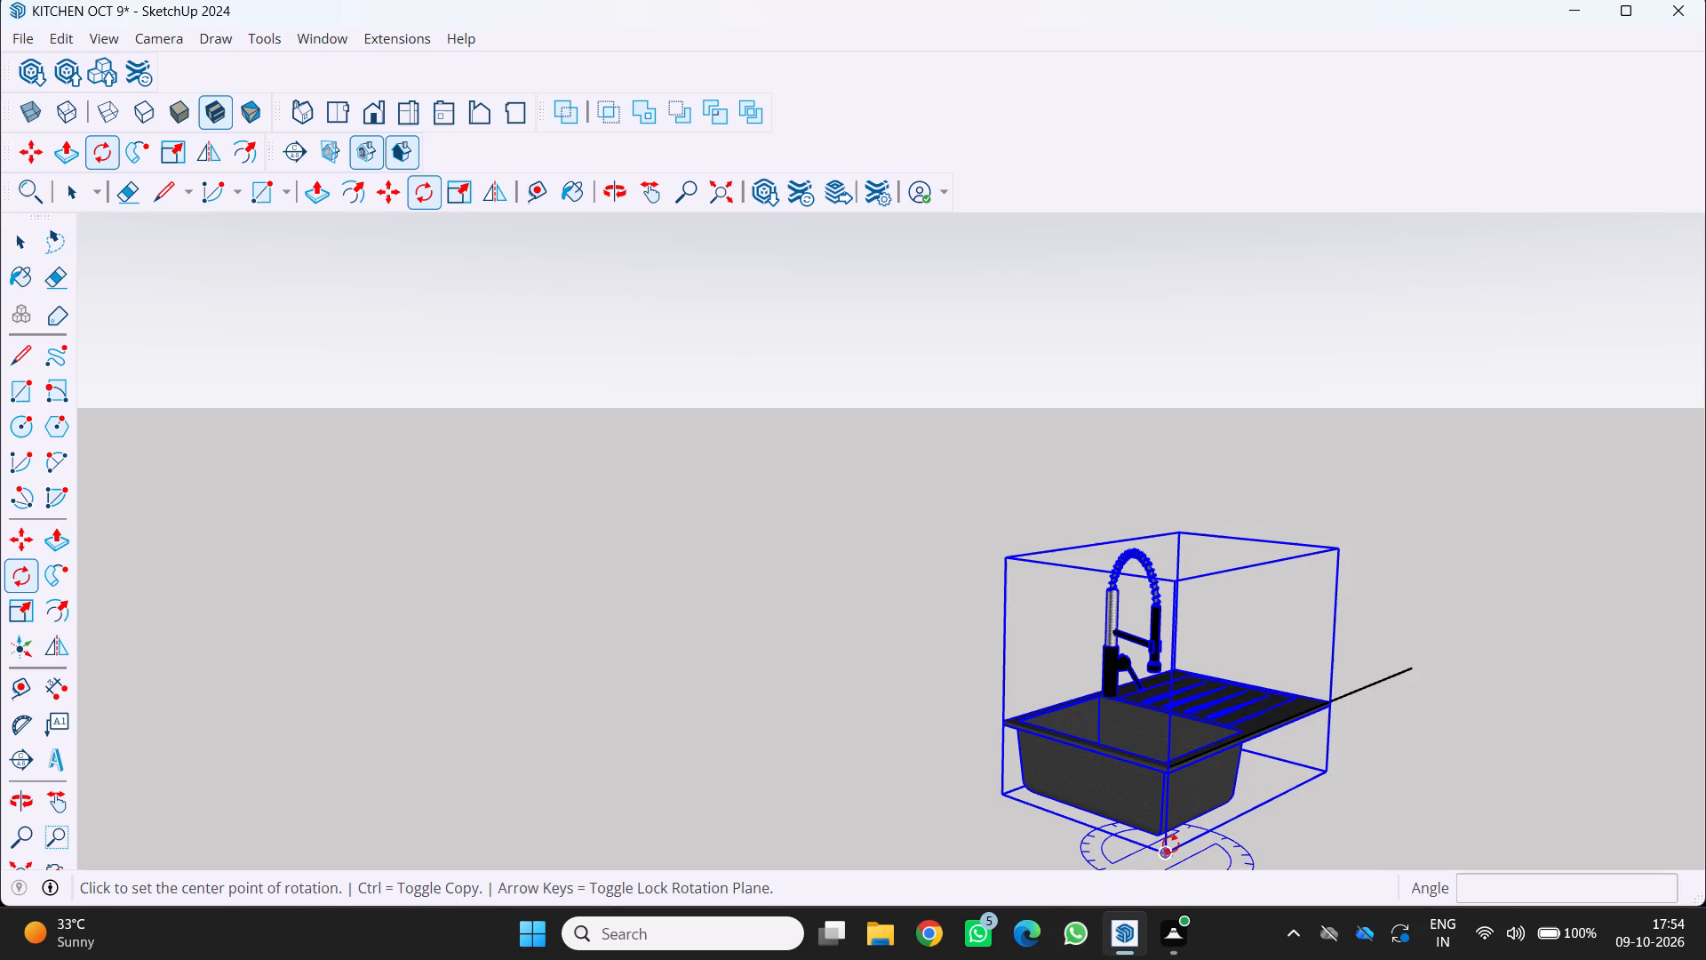
click(1163, 856)
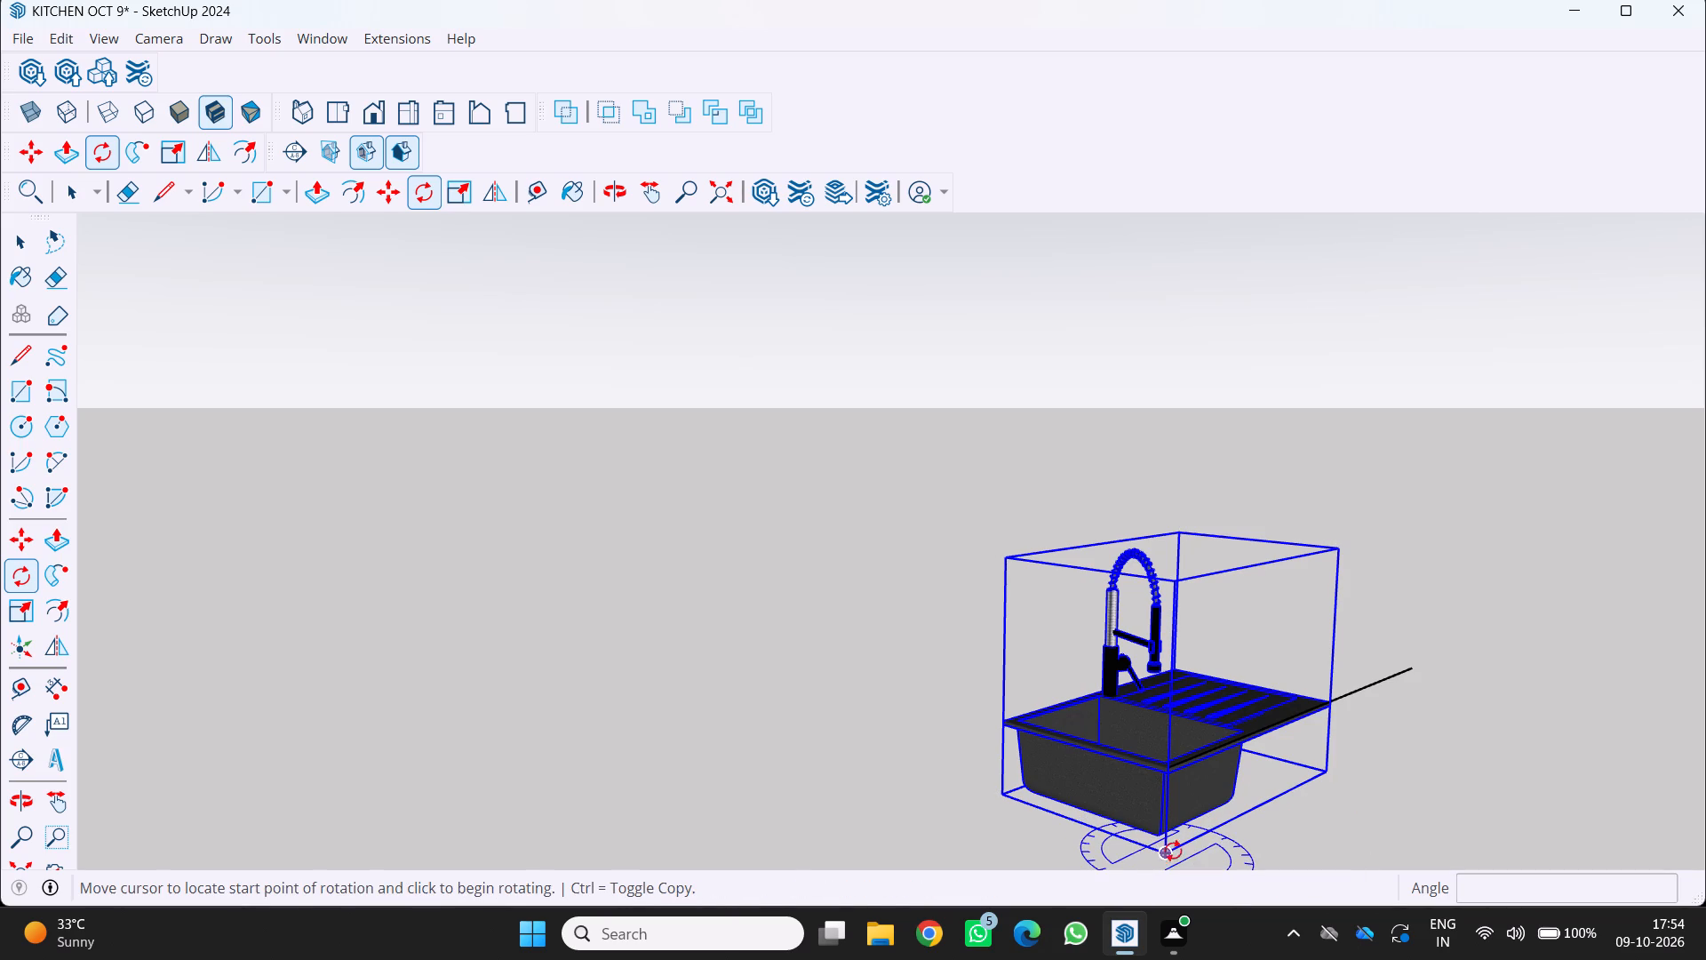
click(1303, 783)
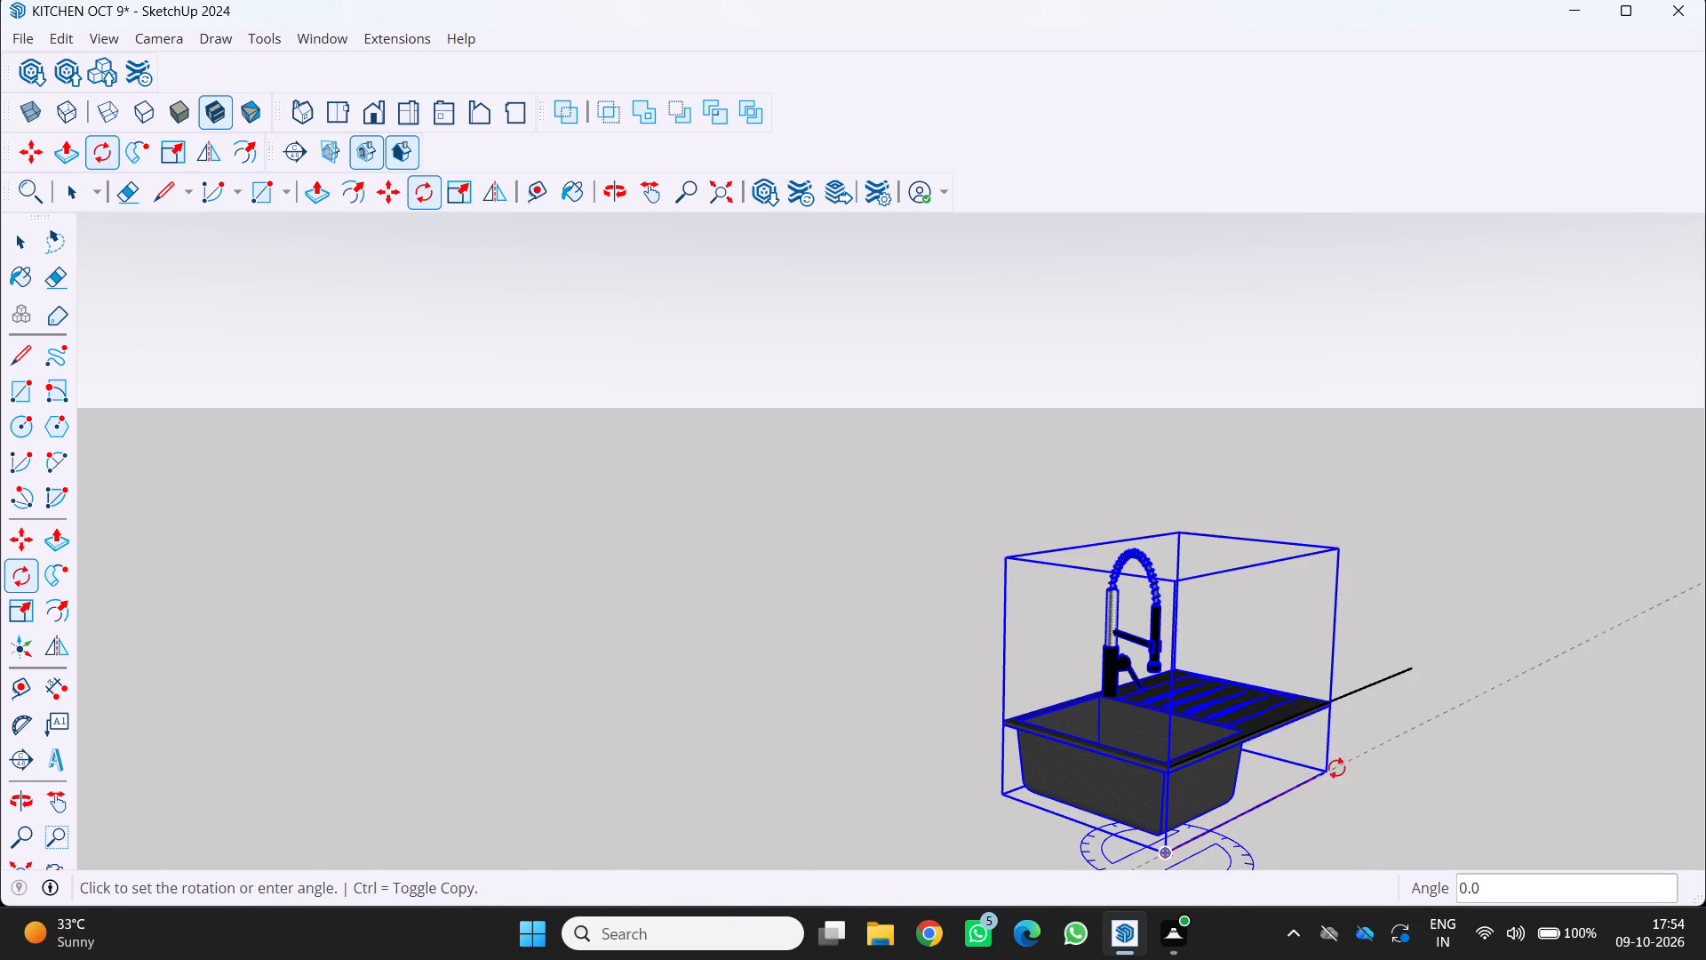
middle_drag(1364, 668, 1276, 584)
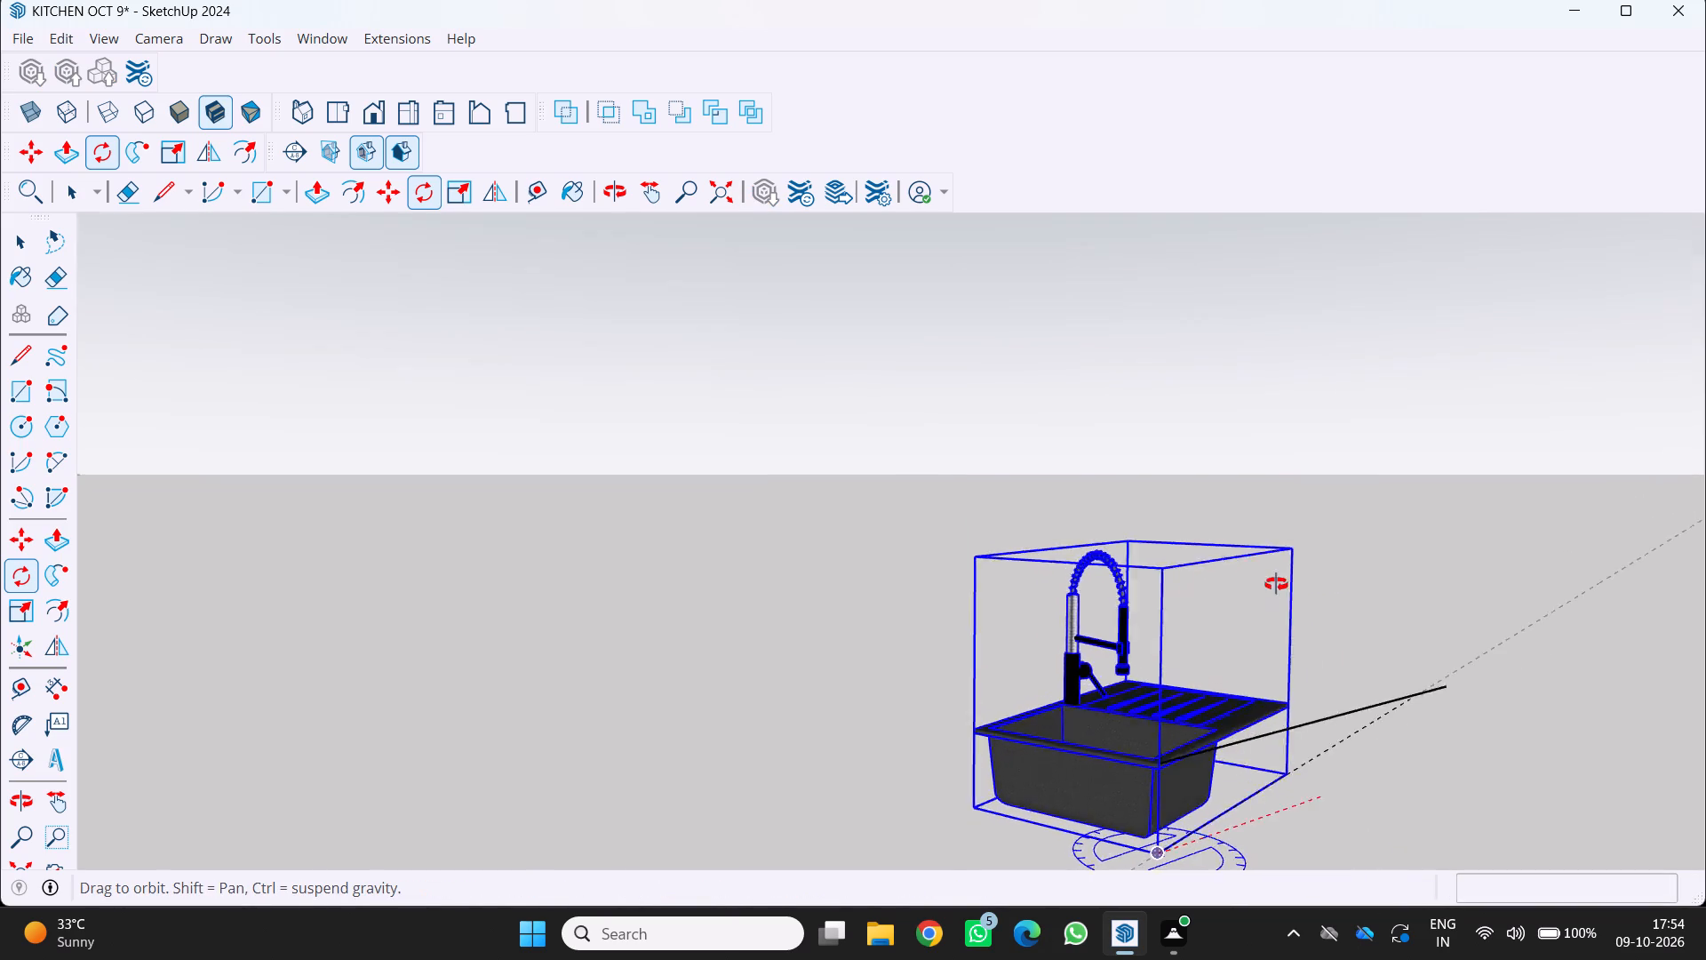
middle_drag(1276, 584, 1404, 836)
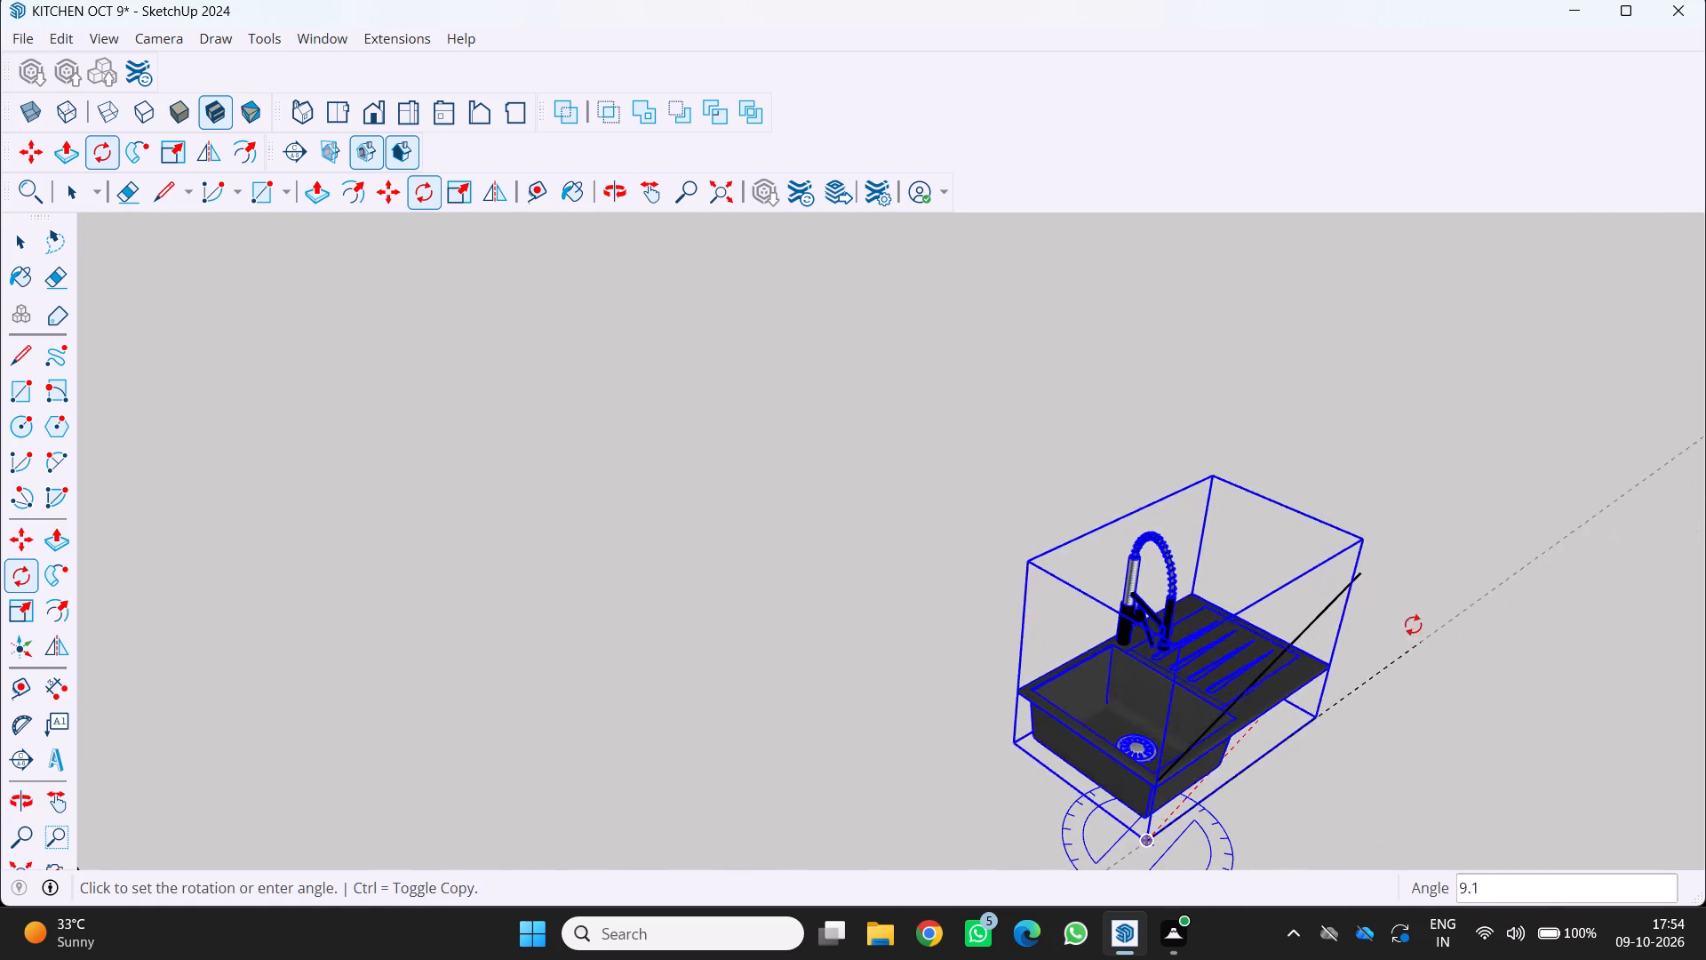
click(1359, 568)
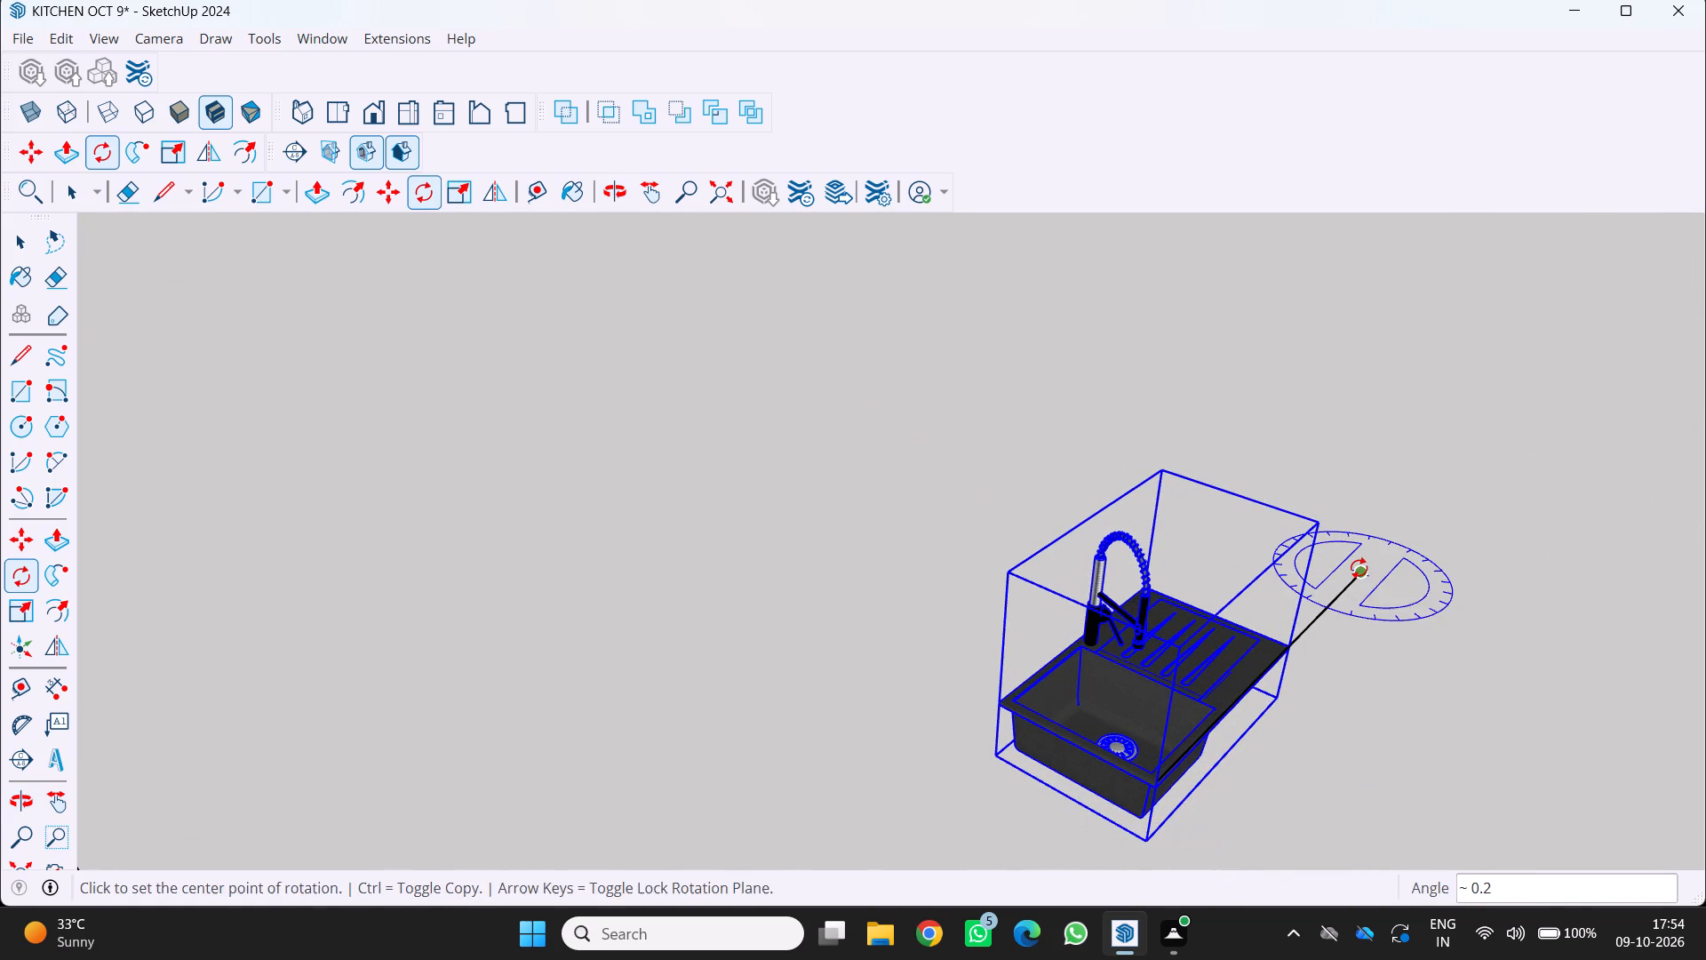
key(space)
click(1367, 500)
Rotate the sink 90 degrees in the horizontal plane around the bottom corner of its bounding box below the drainboard, and deselect it.
scroll(1359, 568, down, 3)
middle_drag(1360, 678, 1336, 675)
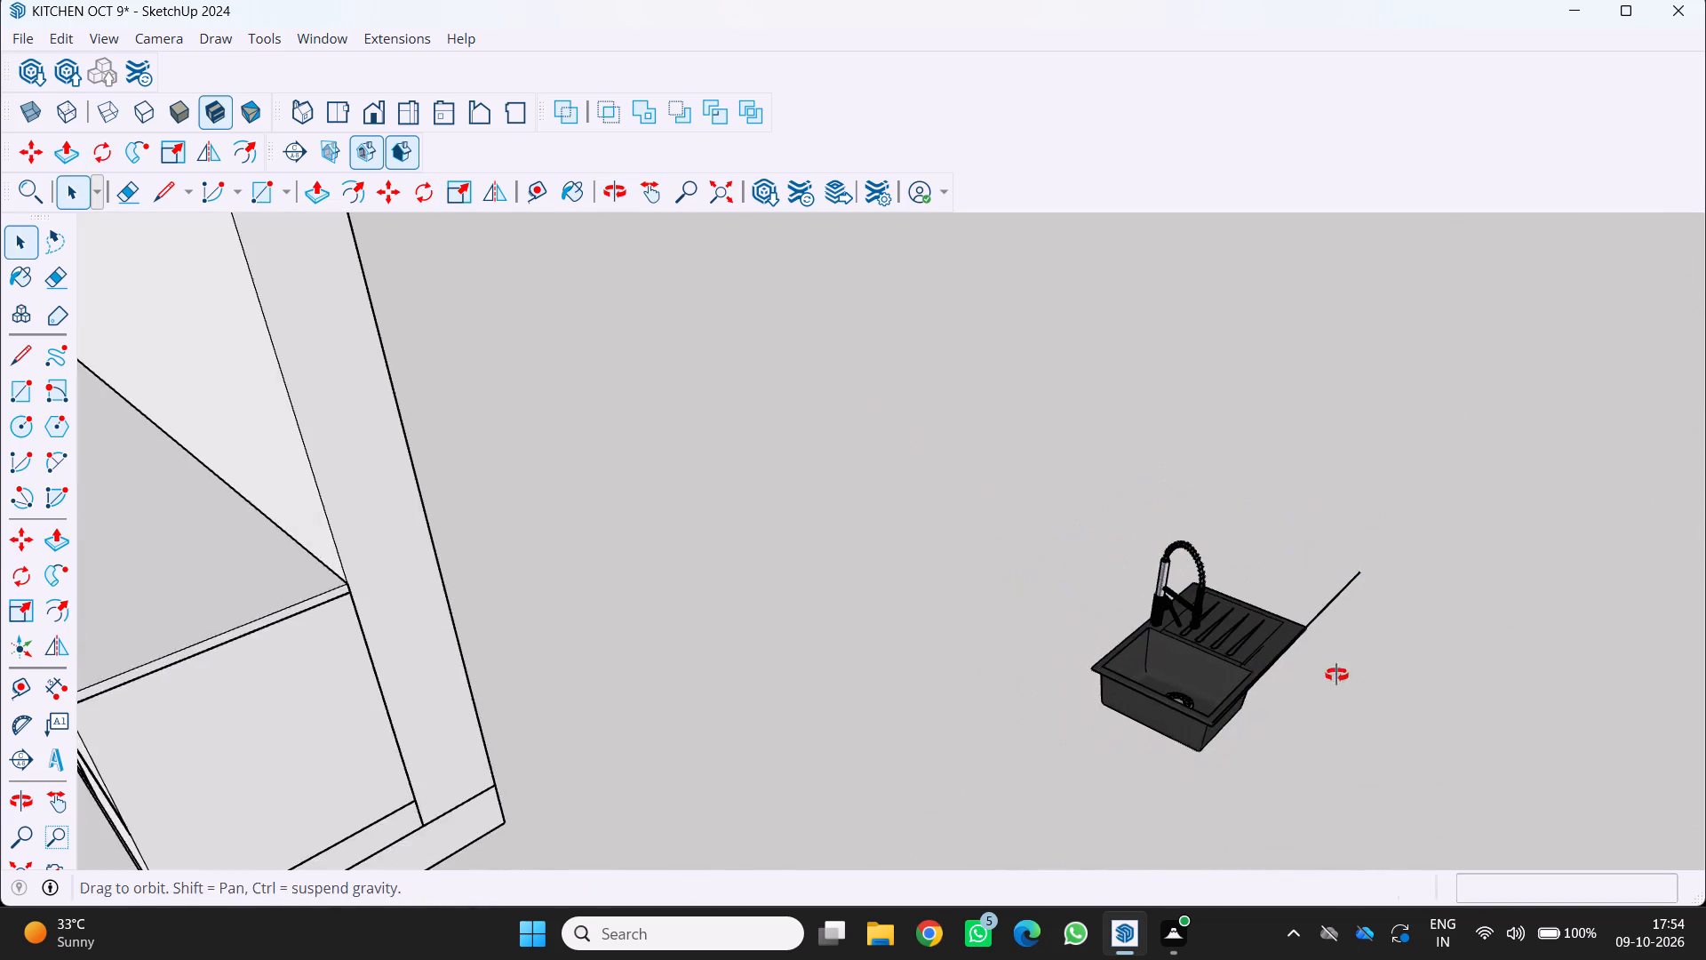
middle_drag(1336, 675, 1220, 543)
click(1210, 690)
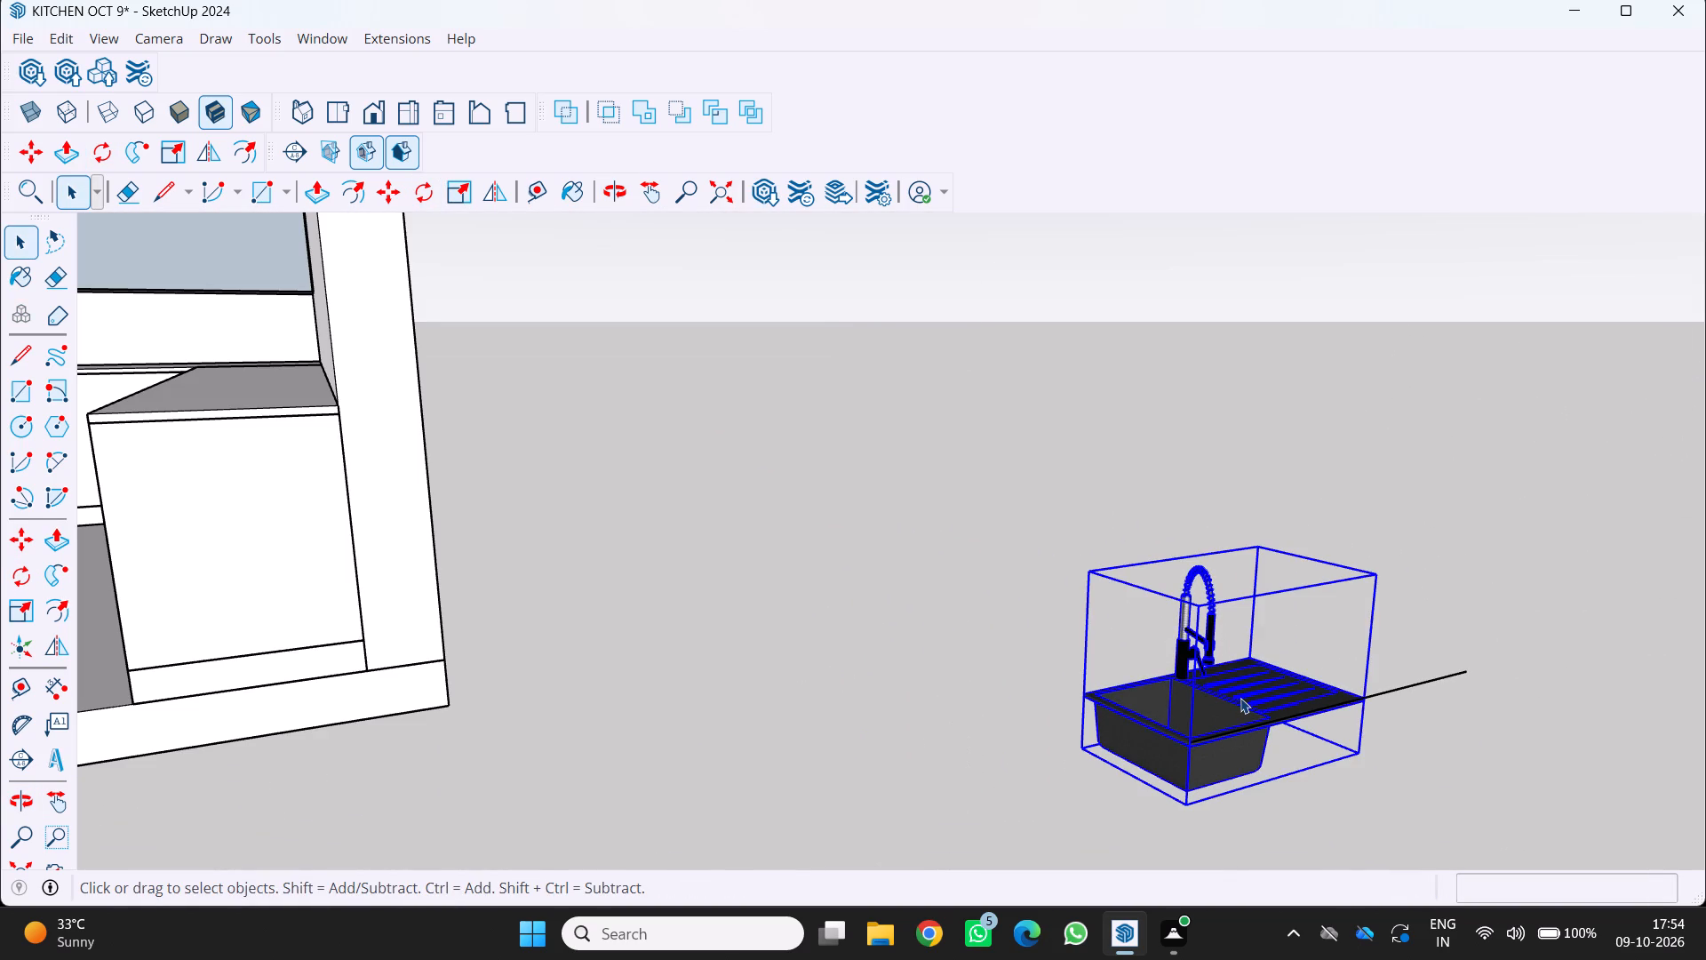
key(q)
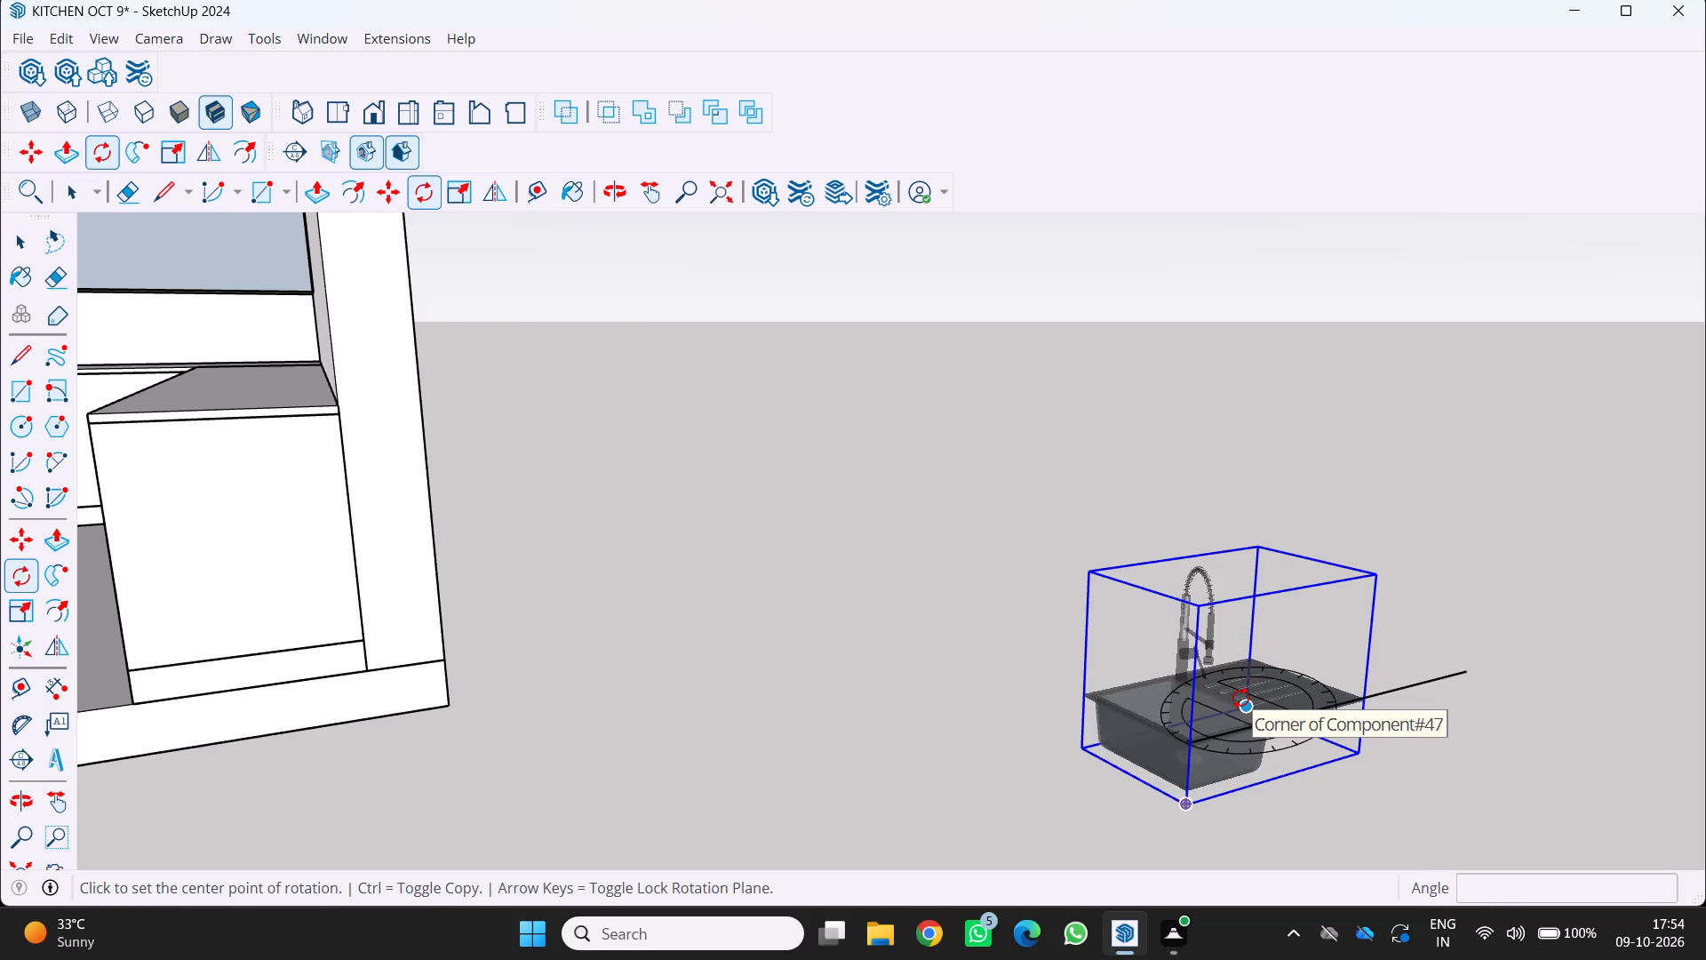
key(Up)
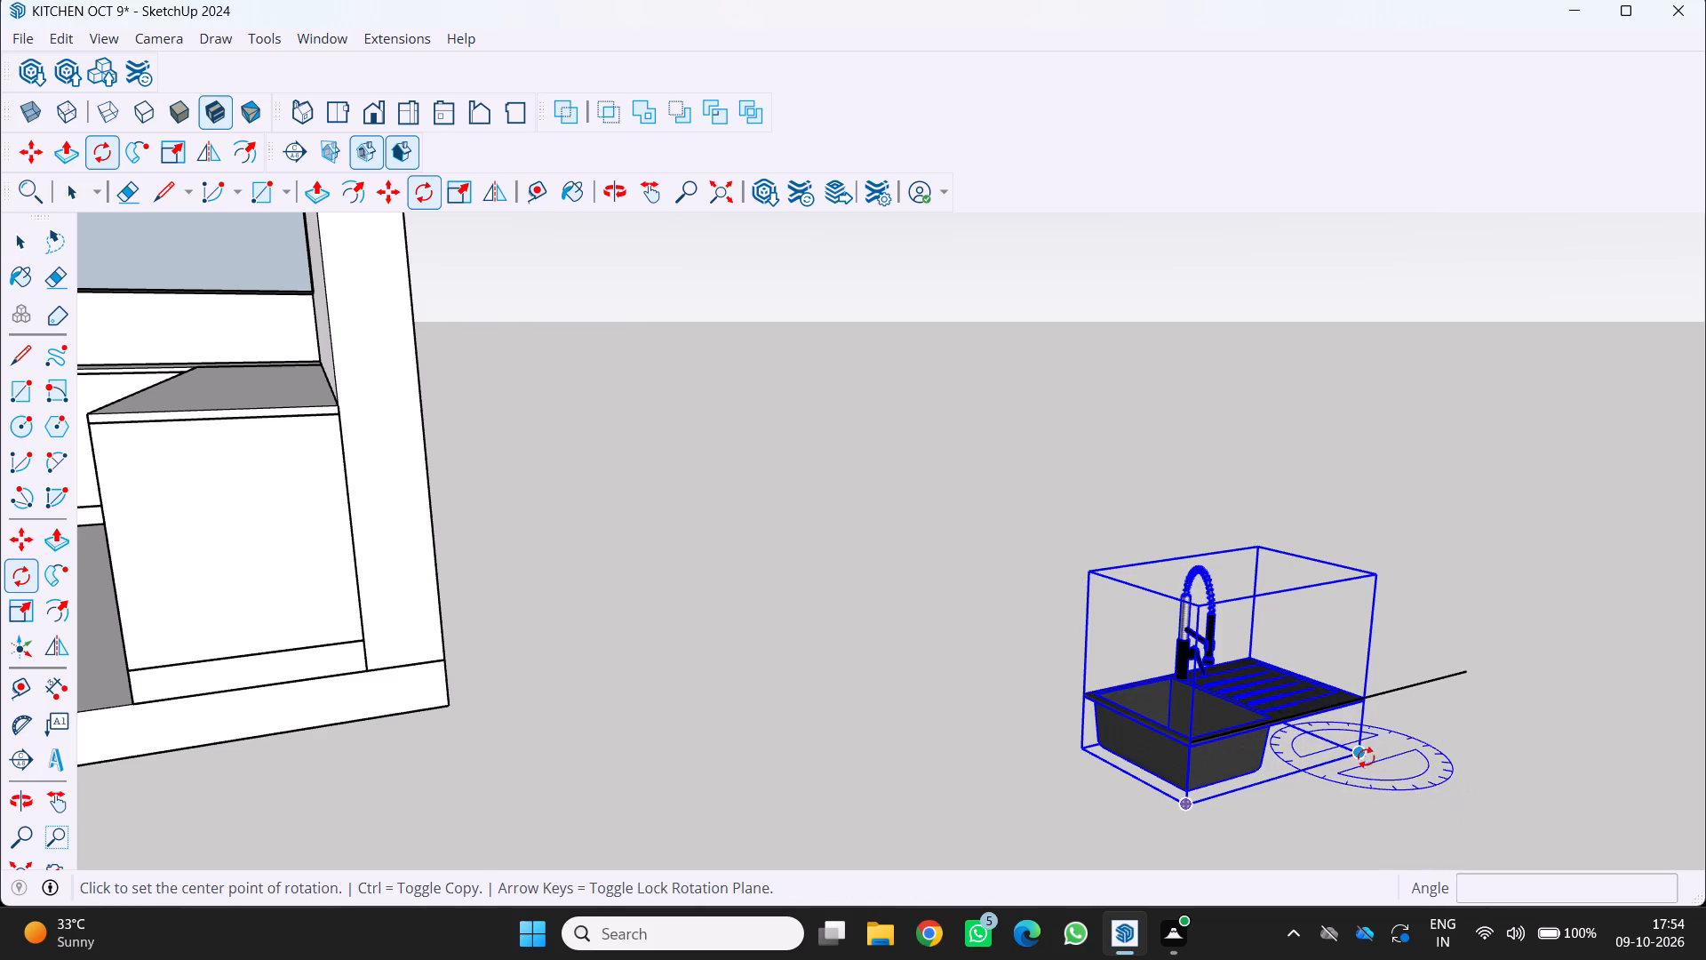
click(1363, 756)
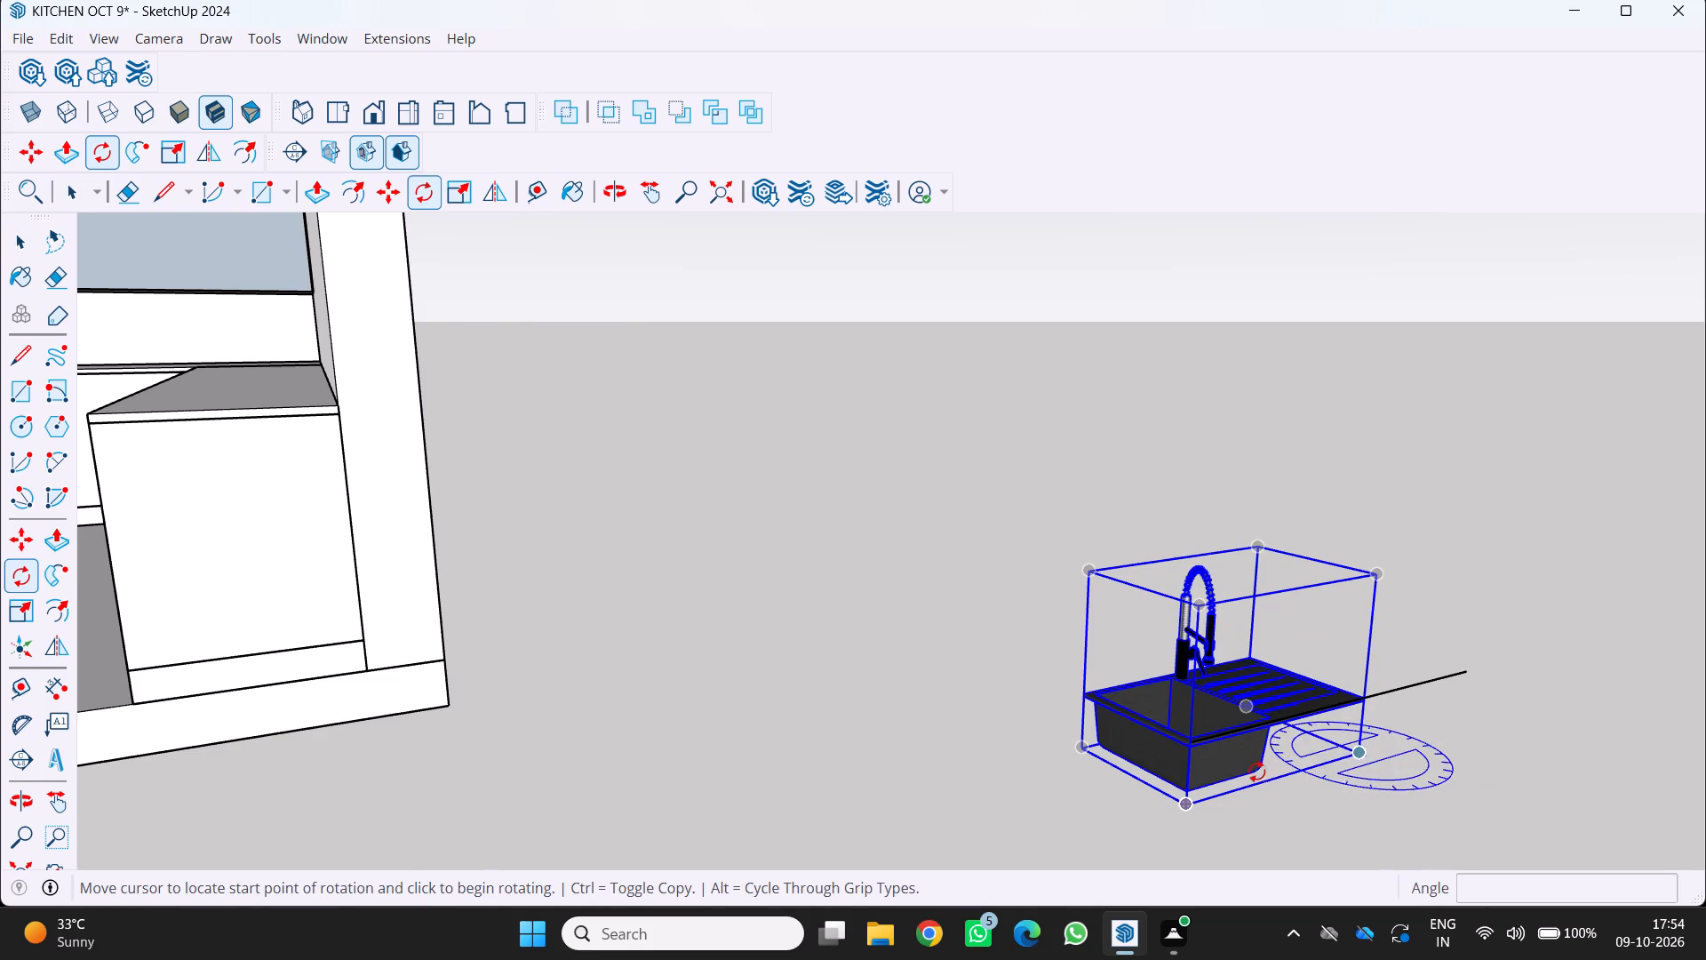
click(1248, 786)
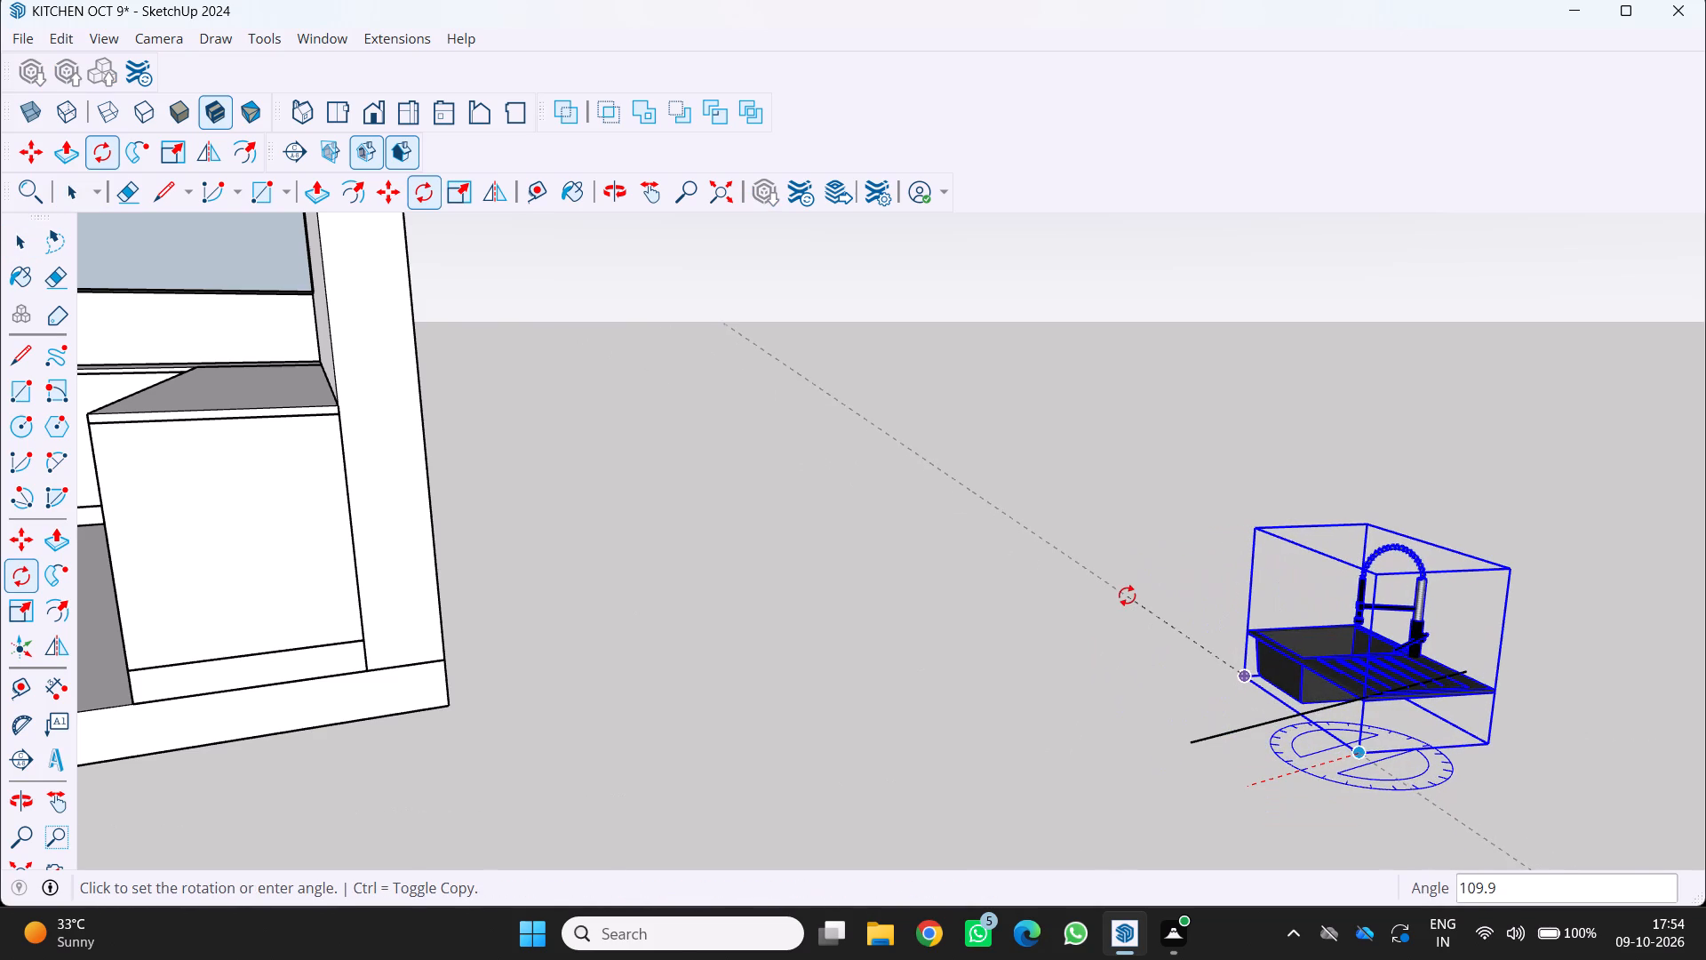
key(9)
key(0)
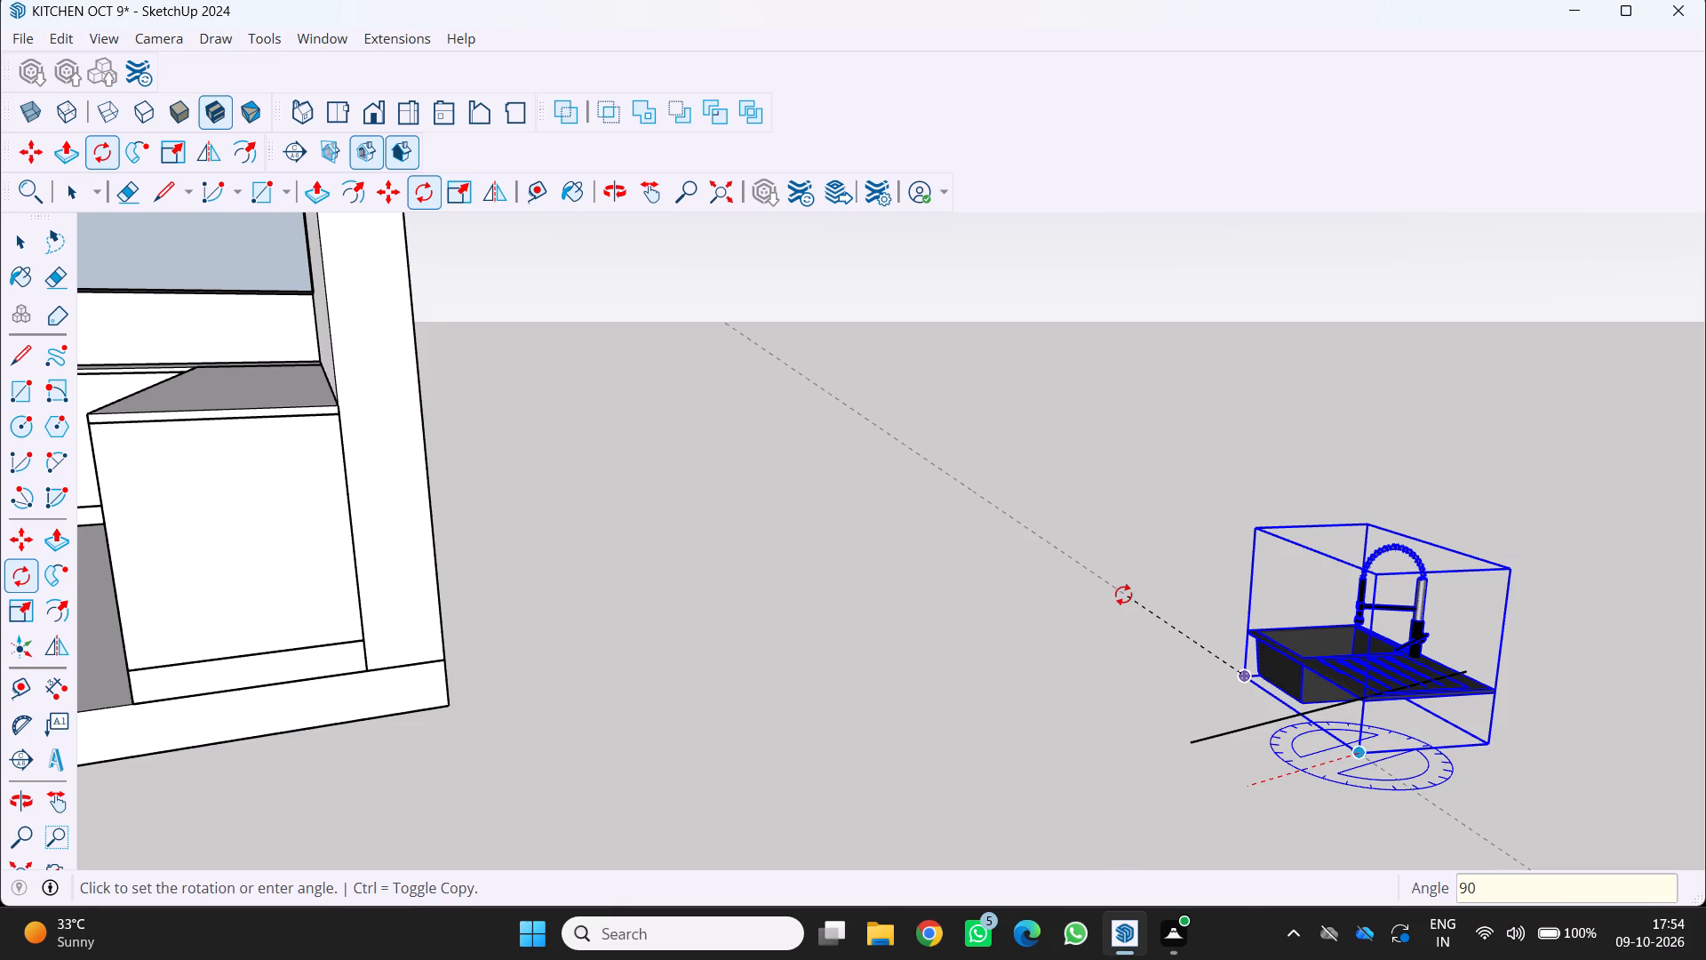
key(Return)
key(space)
click(1514, 460)
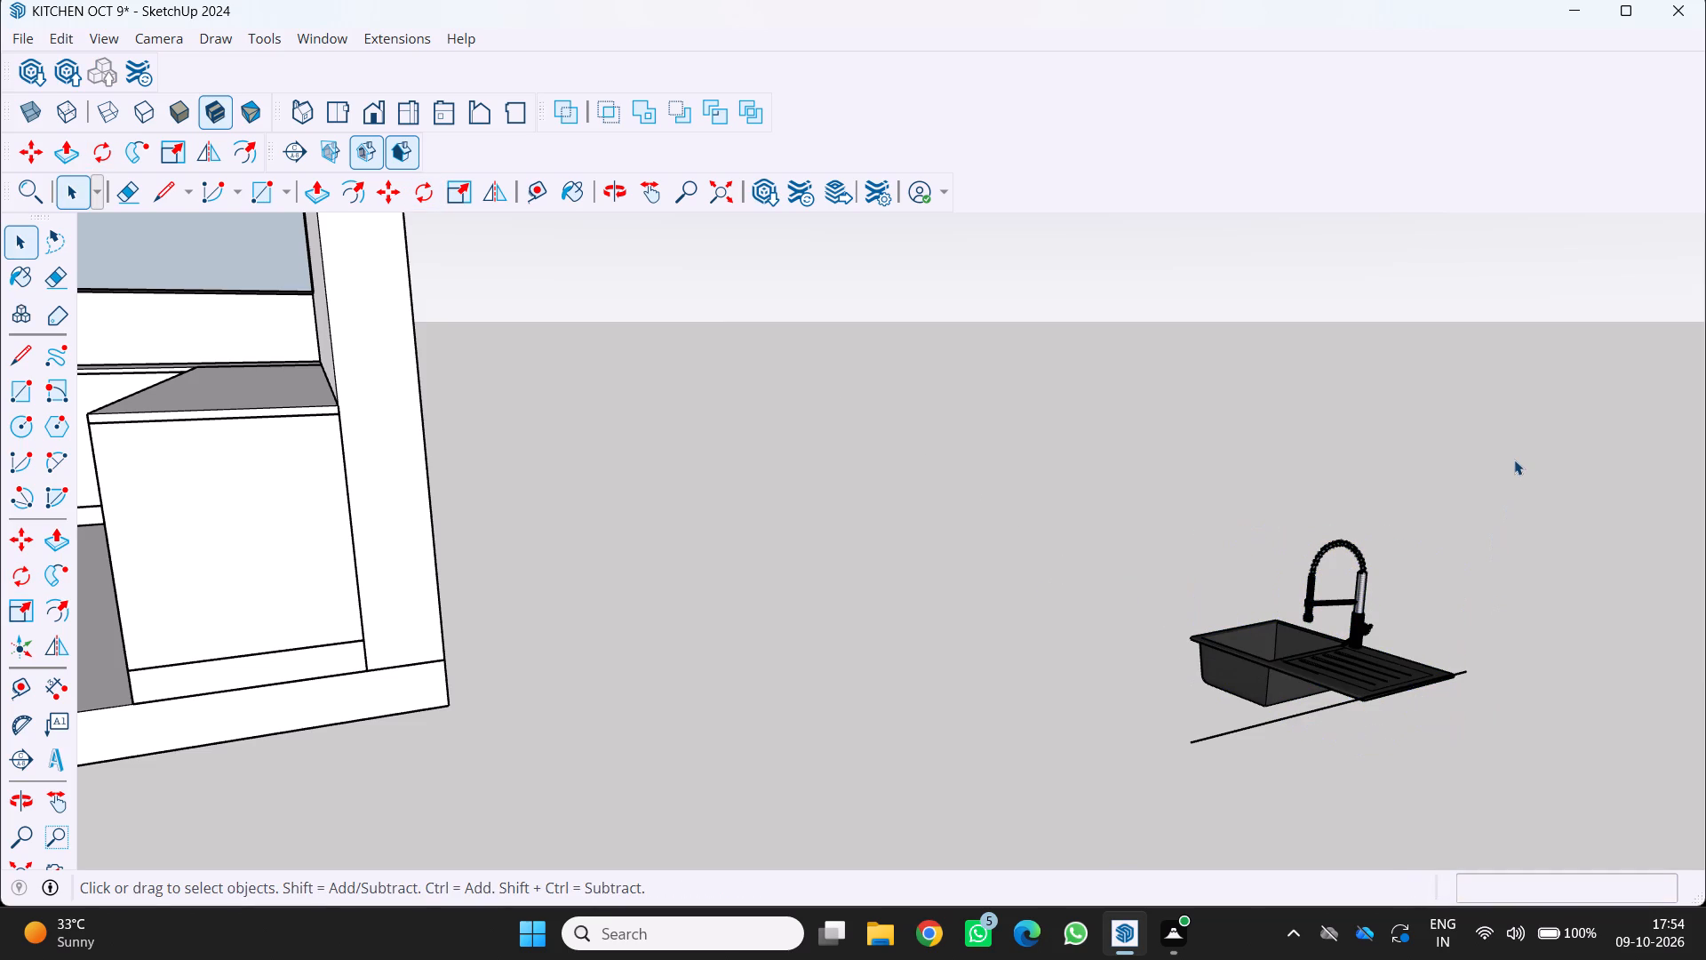
Move the sink by its bounding box's drainboard-side bottom corner about 13' 2" onto the front end corner of the drawer counter's top.
click(1312, 677)
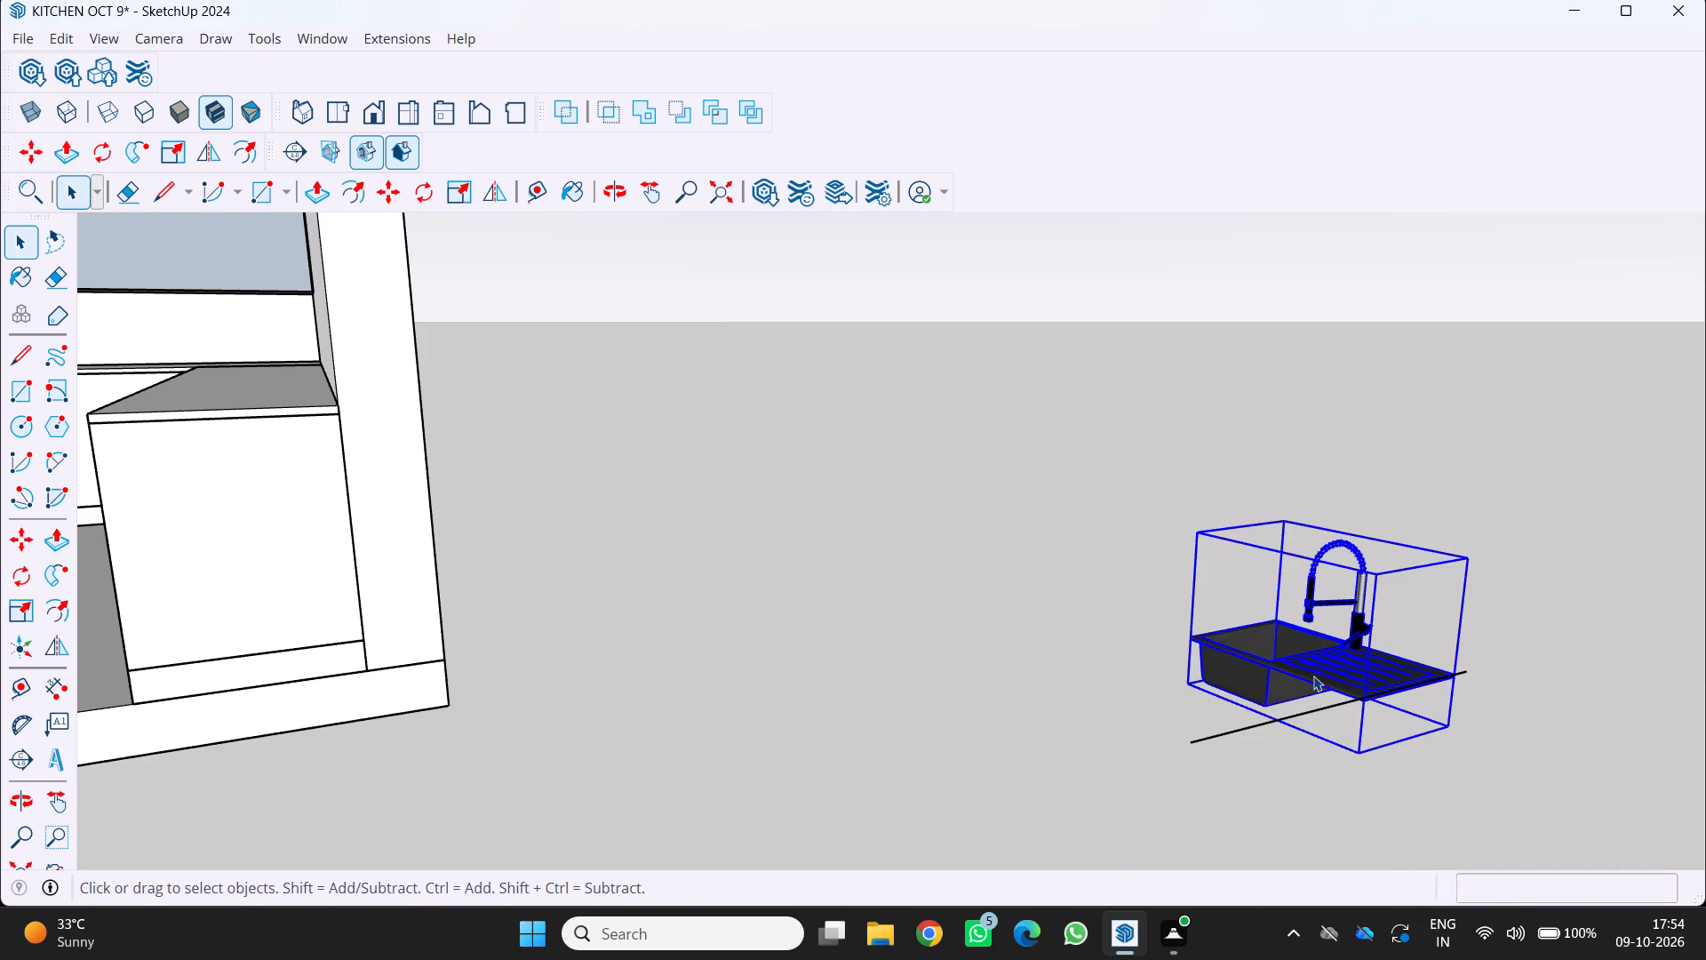
key(m)
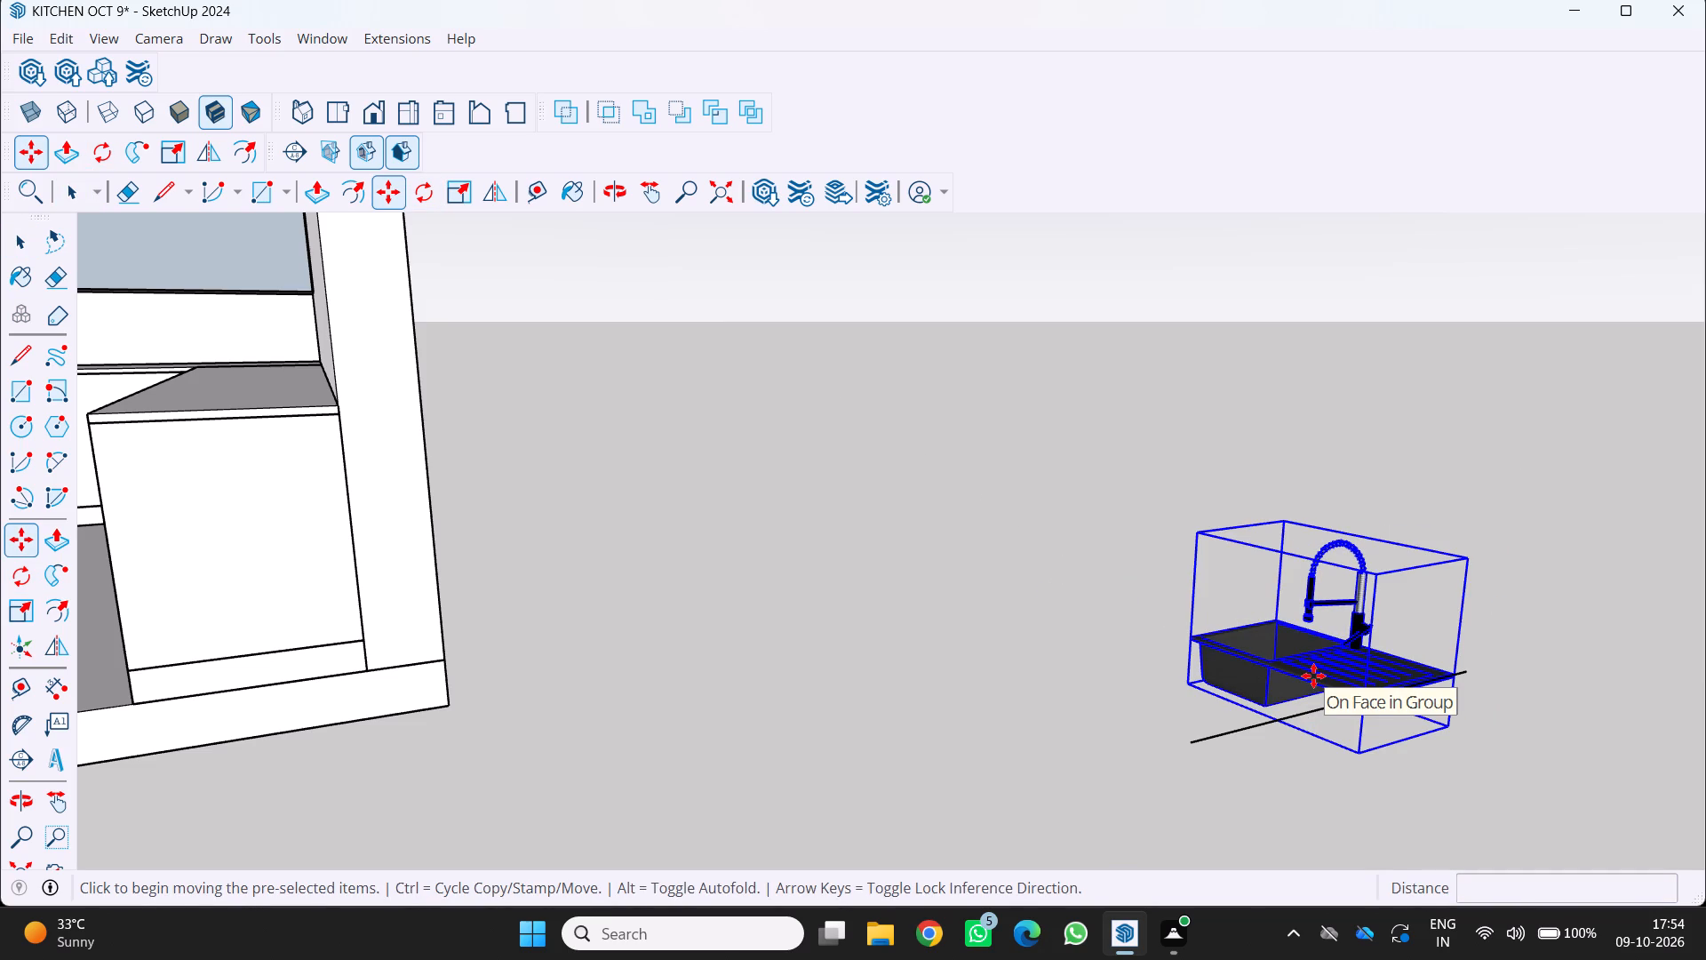
drag(1356, 751, 1342, 743)
scroll(987, 556, down, 4)
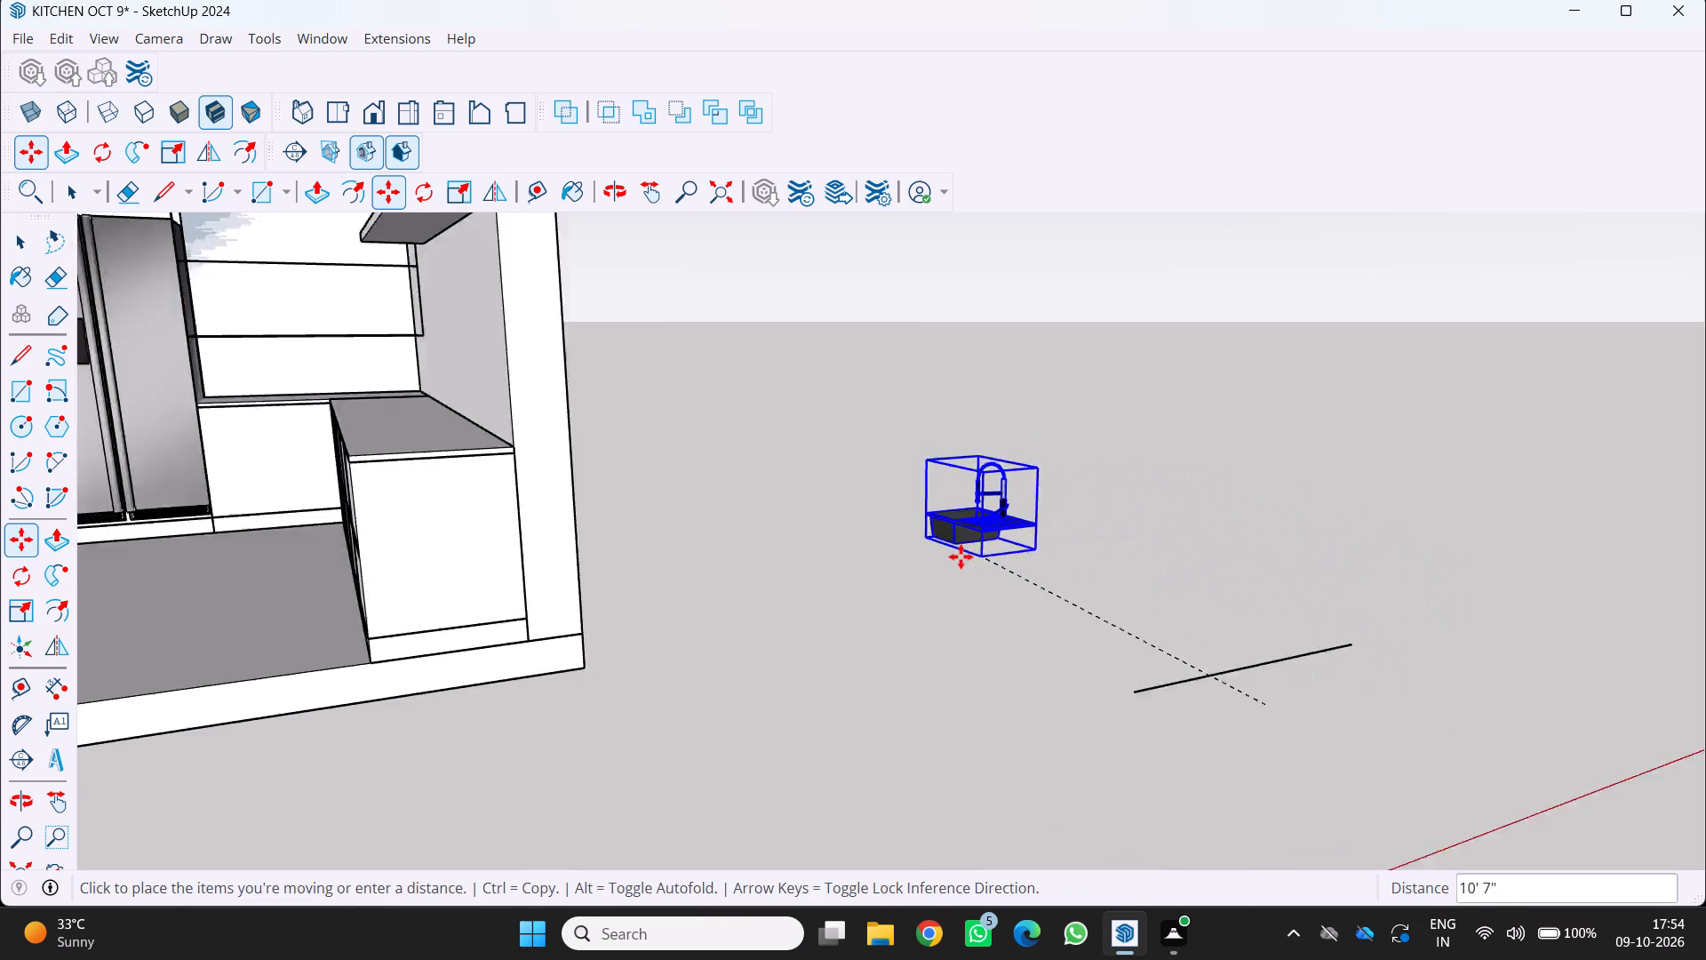
middle_drag(799, 571, 1016, 673)
scroll(745, 662, up, 3)
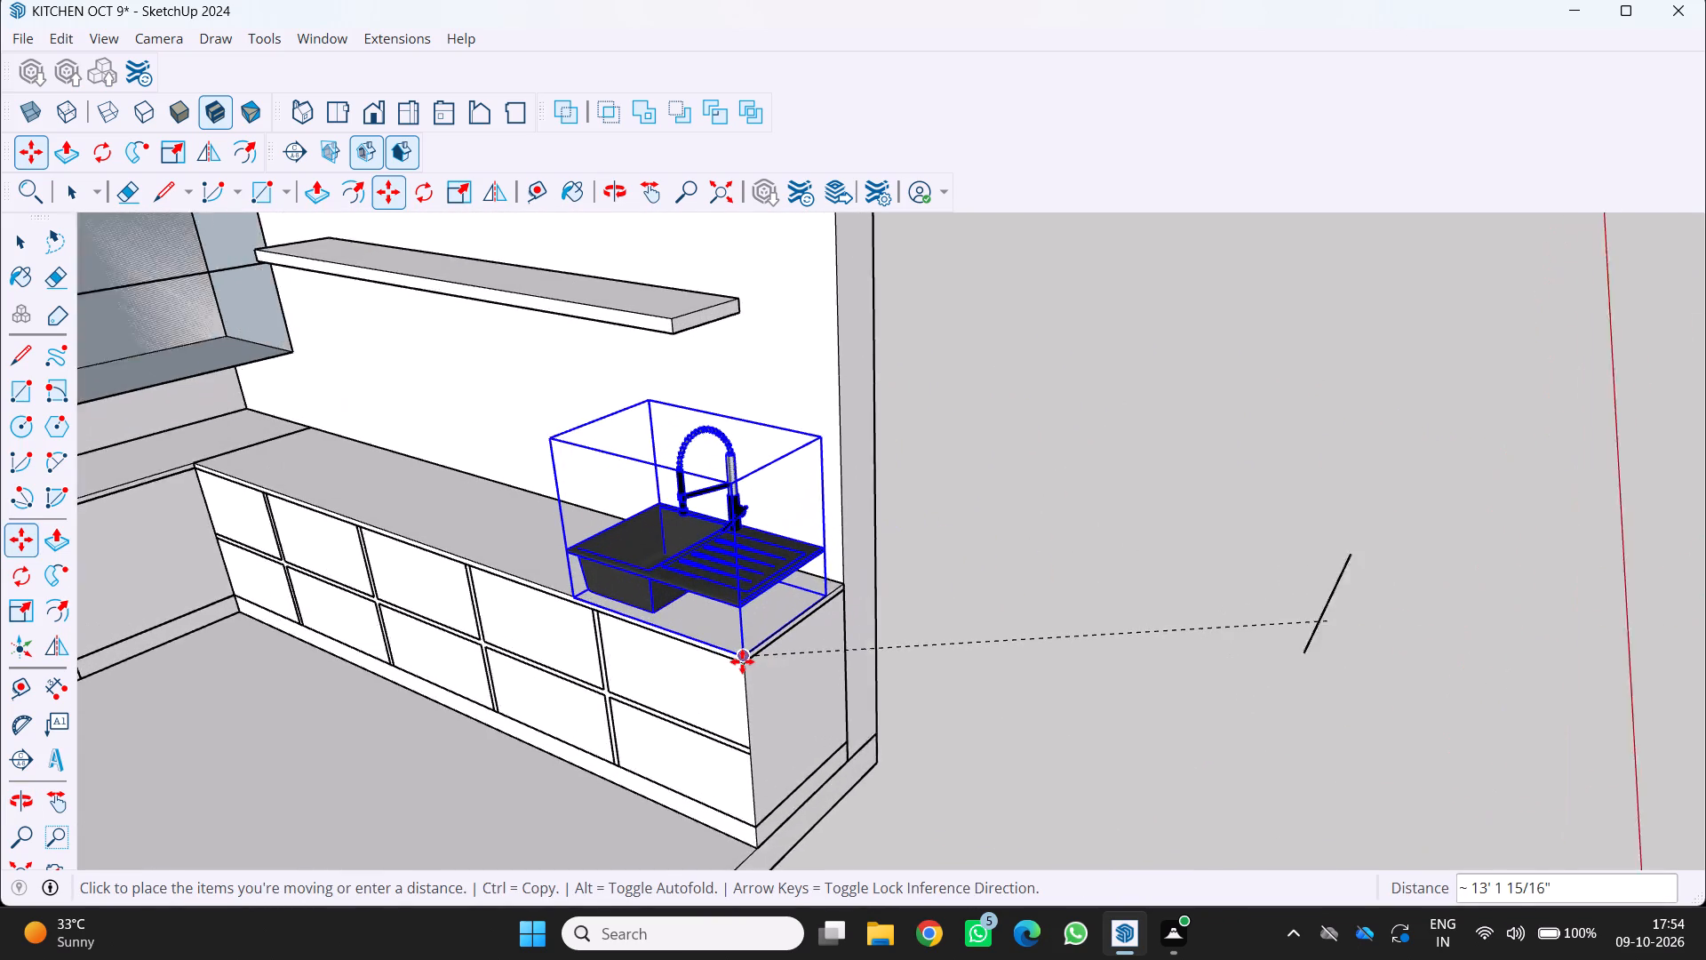
scroll(742, 661, up, 9)
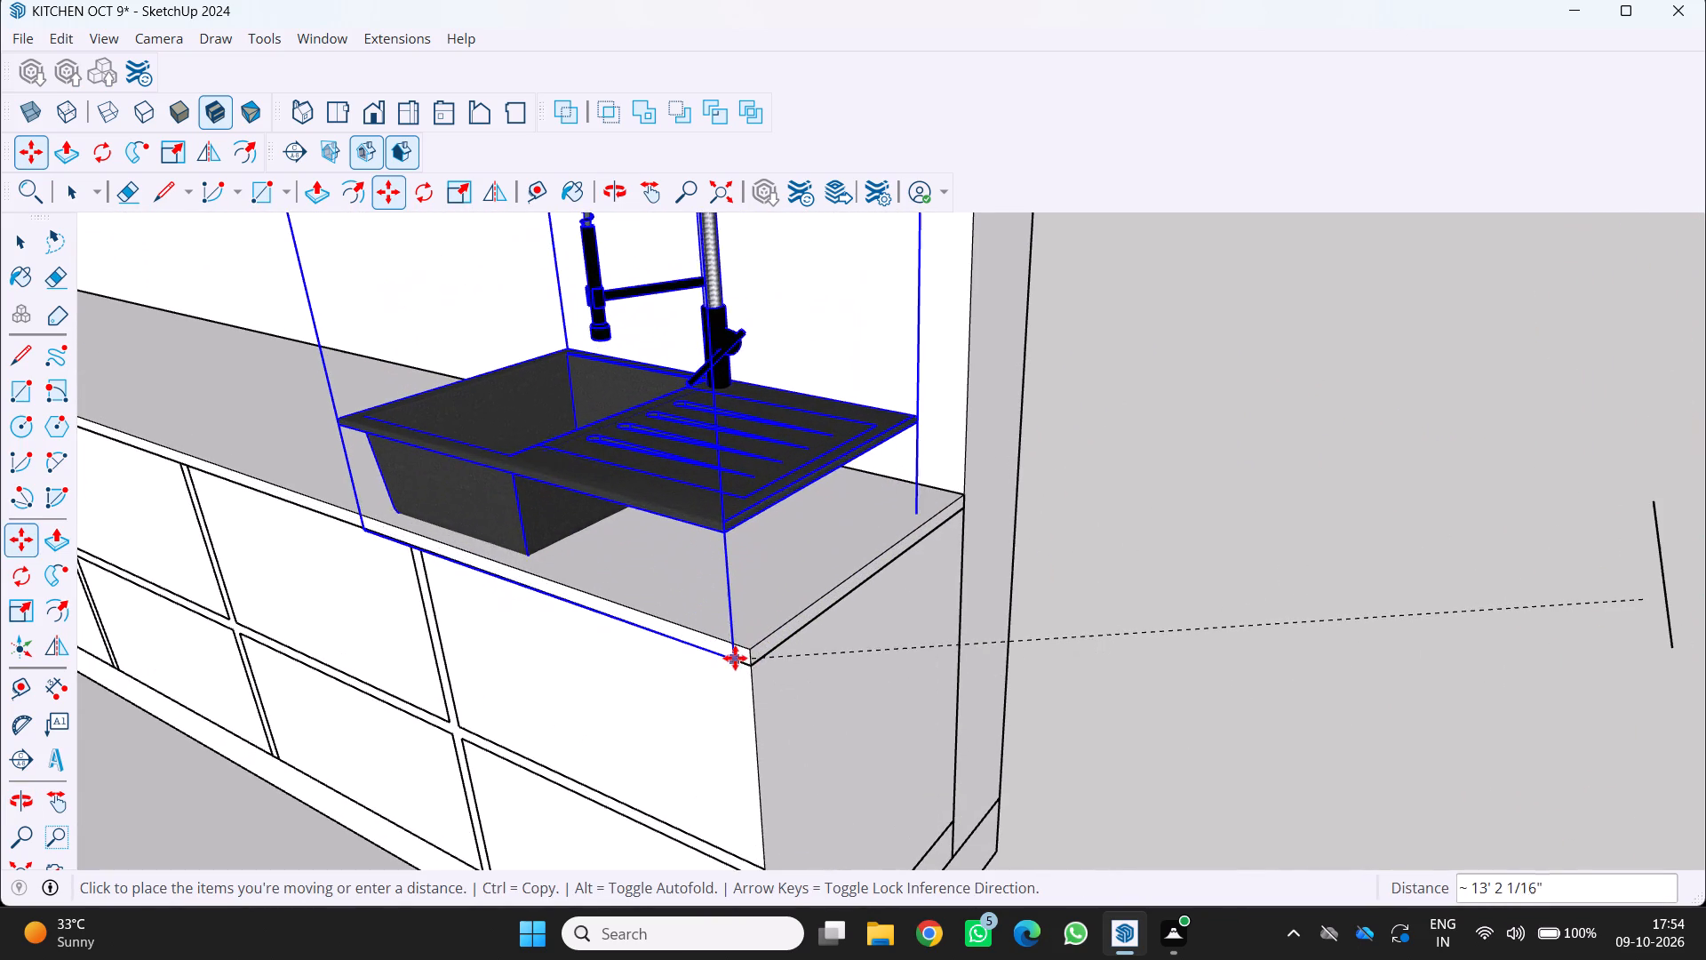
click(751, 643)
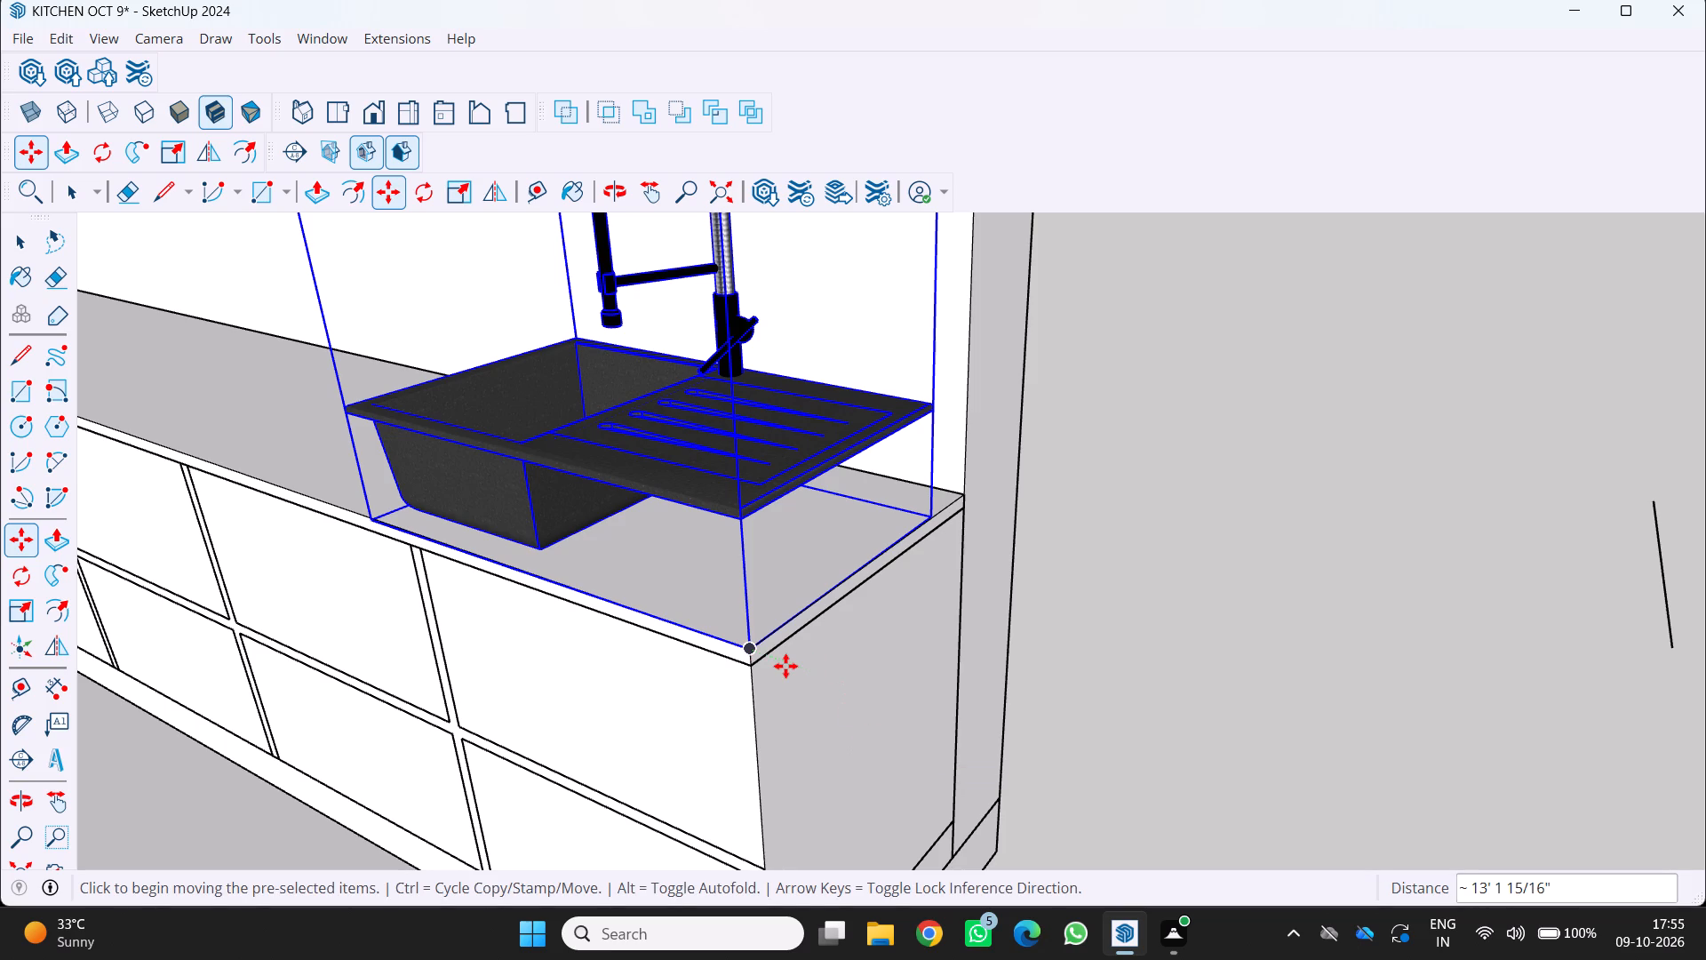
key(space)
Lower the sink 7 1/2" along the blue axis by its drainboard rim corner to the counter's front end corner, and deselect it.
scroll(569, 572, down, 2)
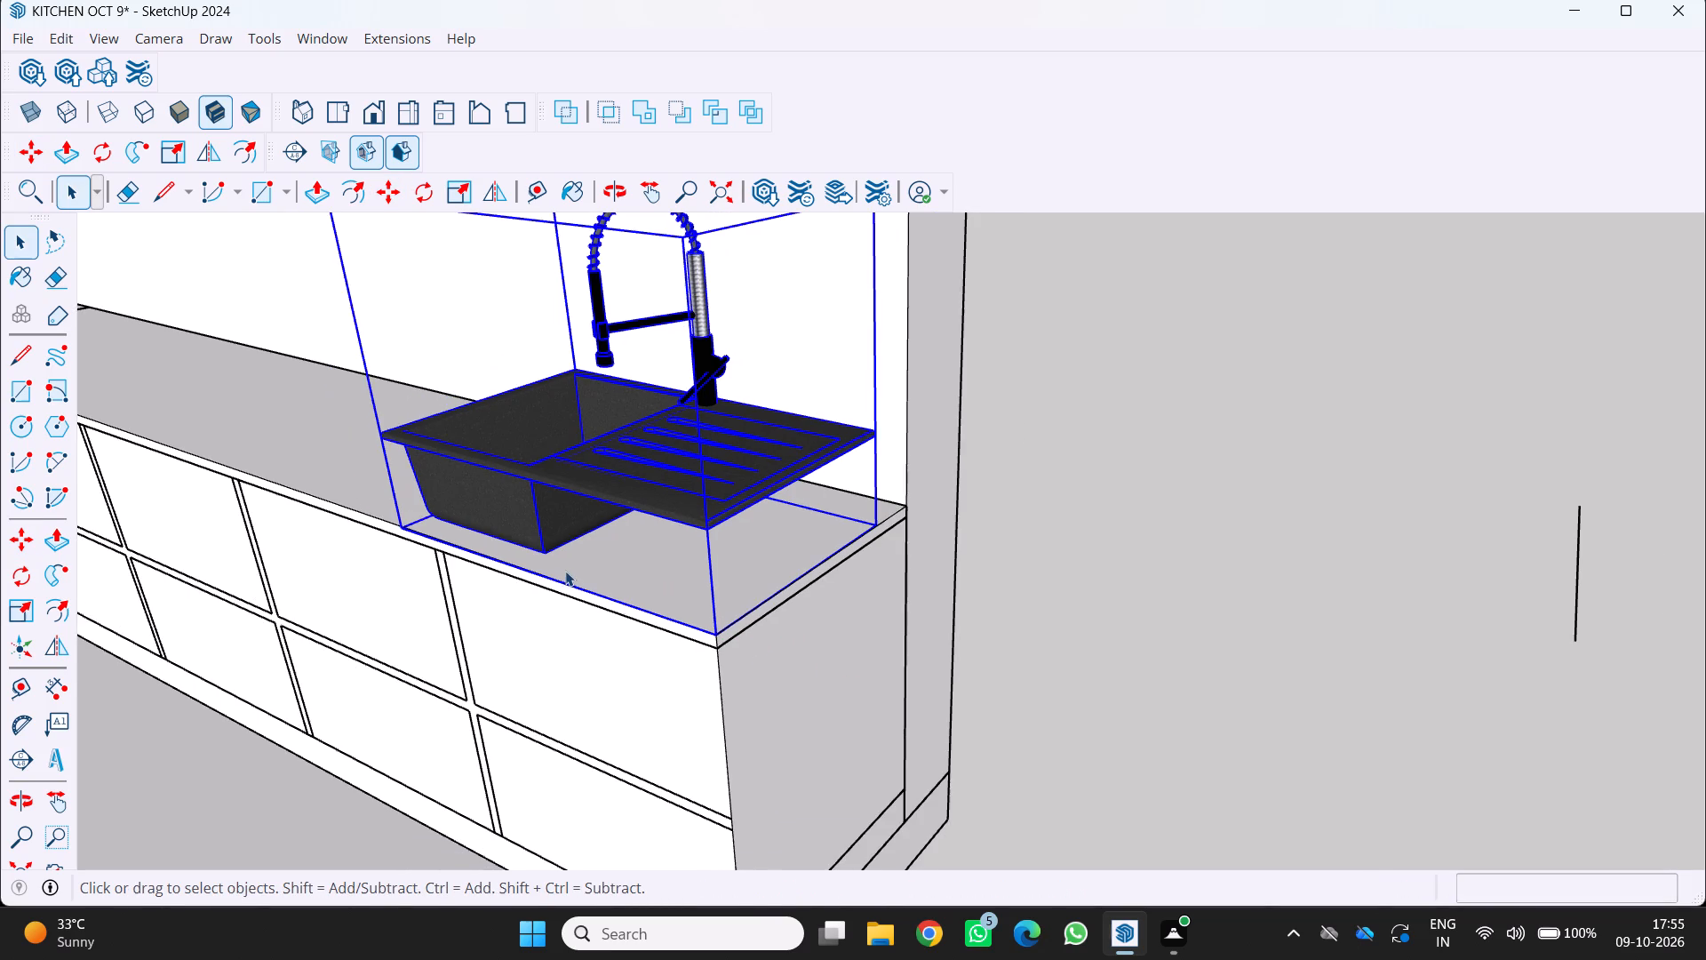
middle_drag(591, 579, 686, 622)
scroll(540, 544, down, 8)
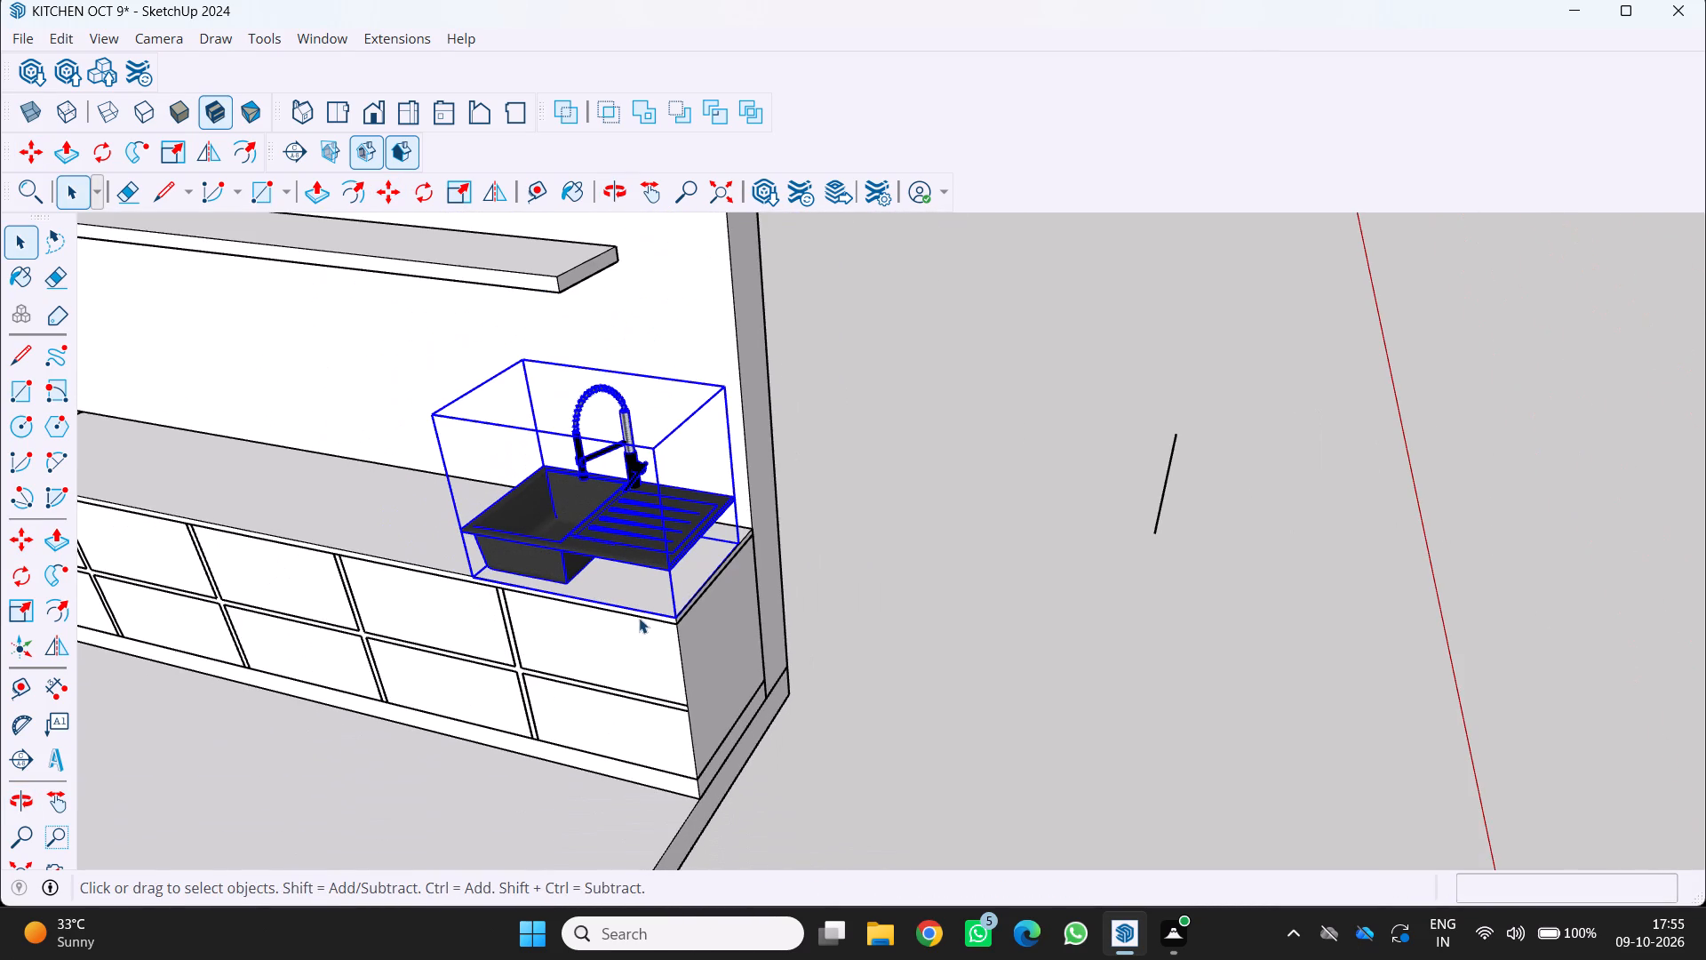
key(m)
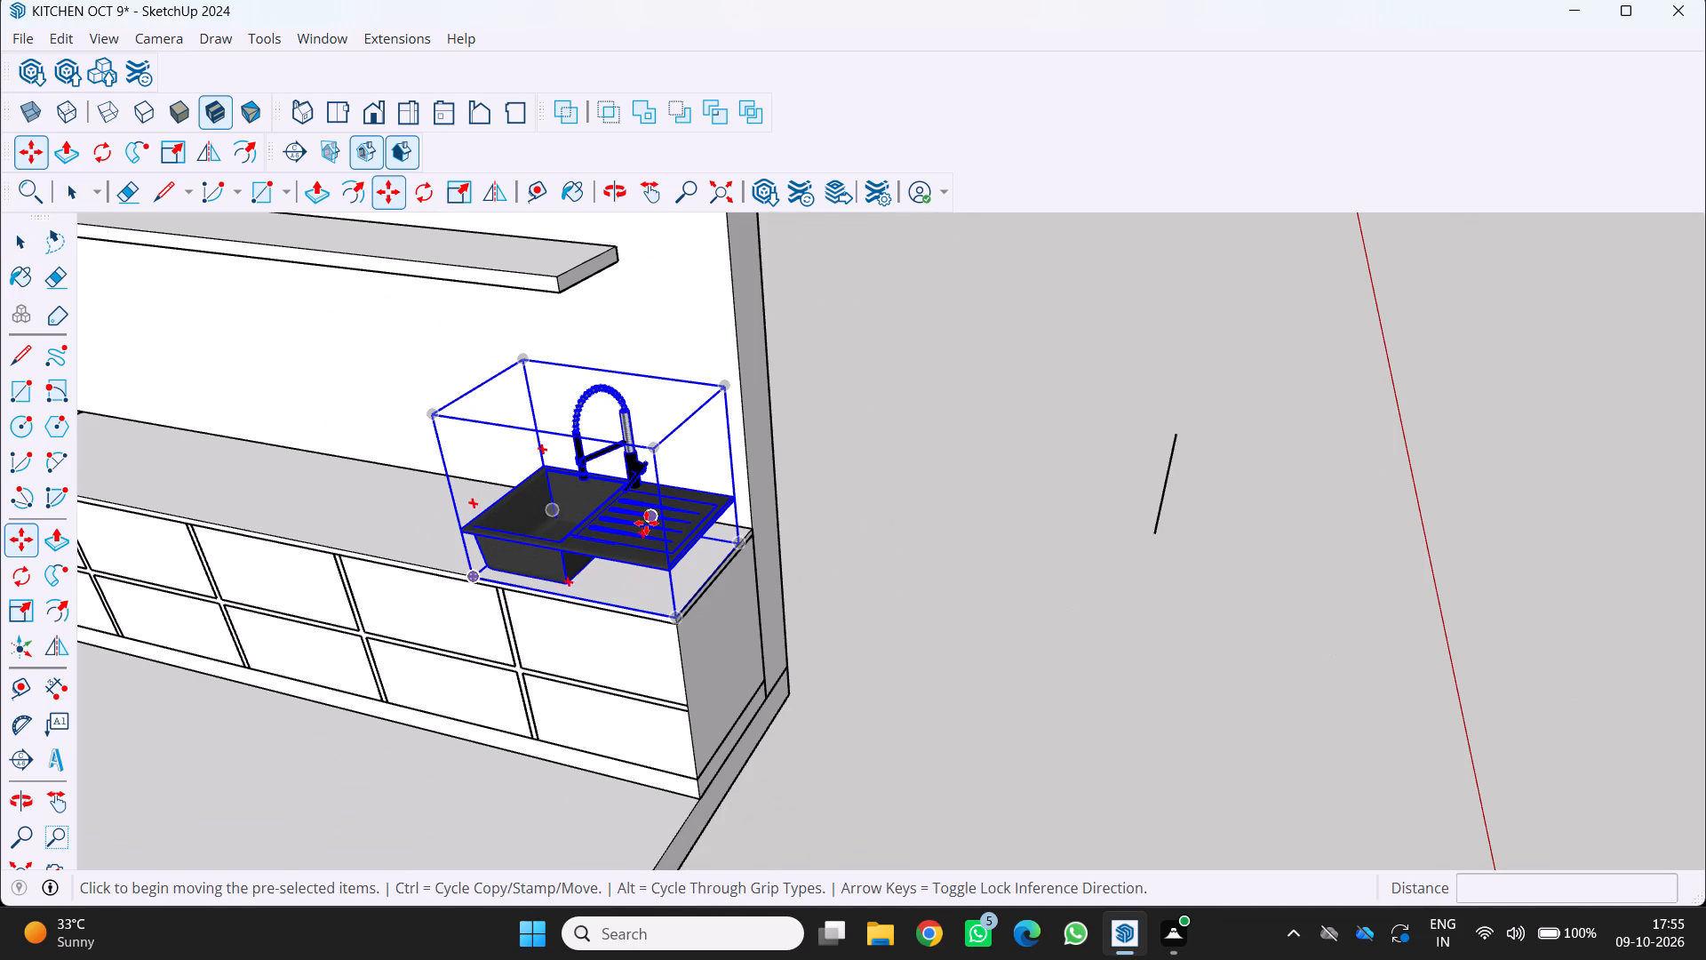
scroll(646, 523, up, 8)
middle_drag(683, 601, 582, 531)
scroll(602, 515, up, 11)
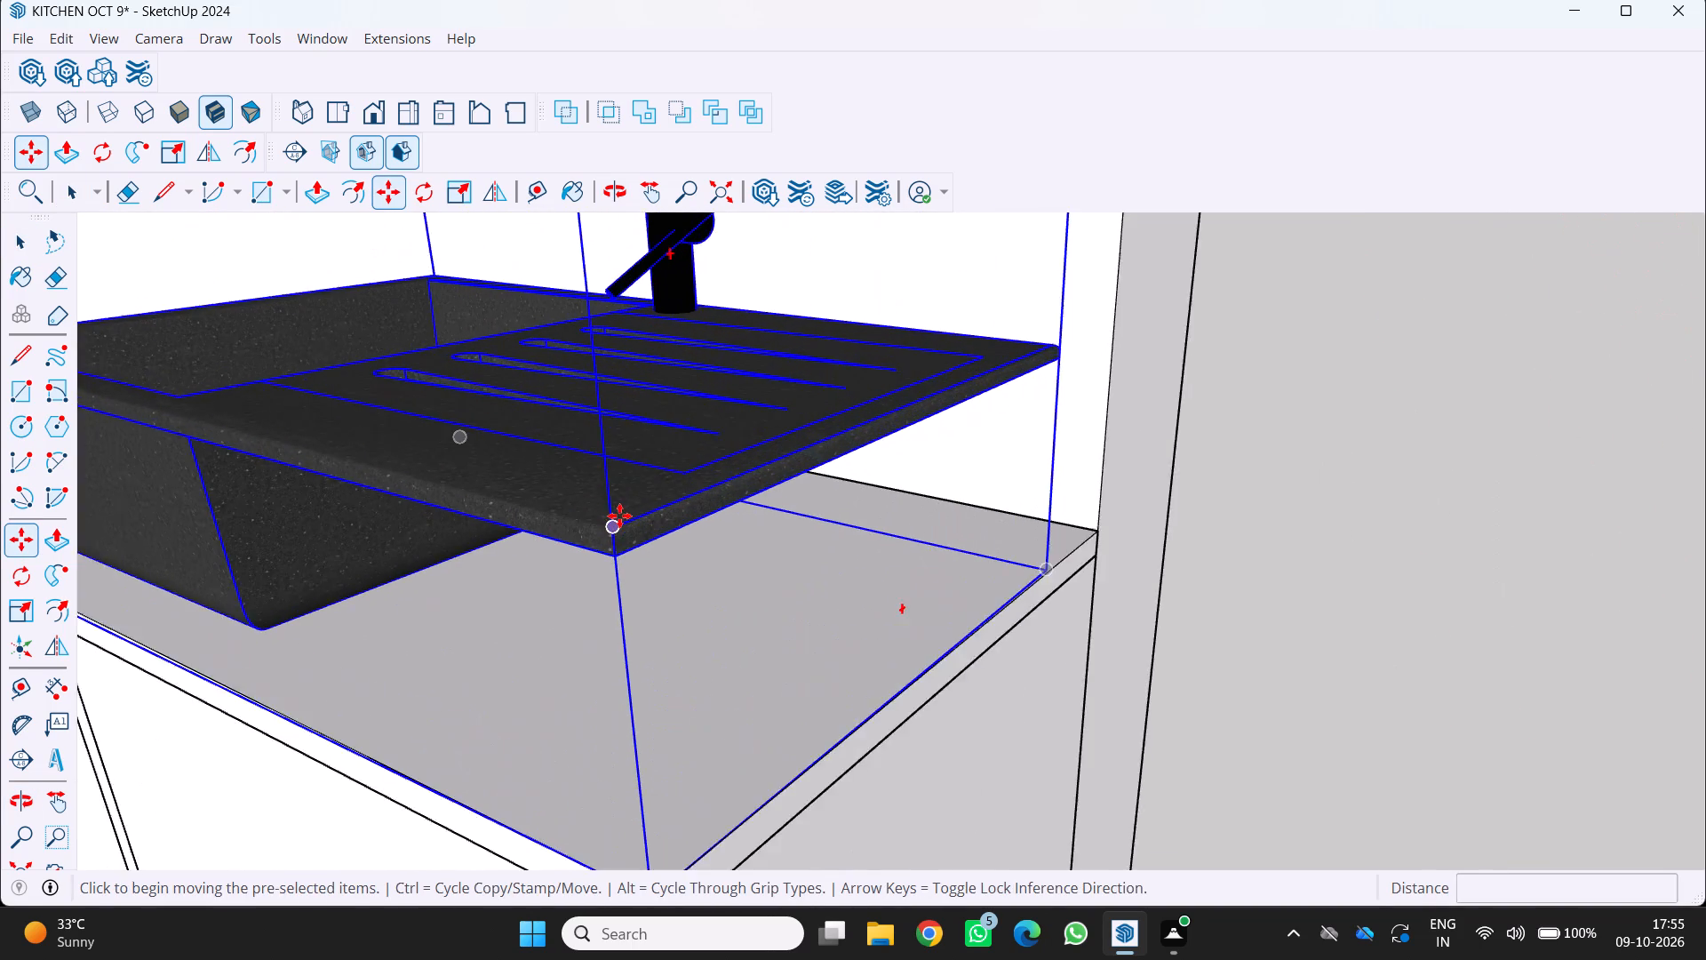
scroll(619, 516, up, 5)
click(610, 528)
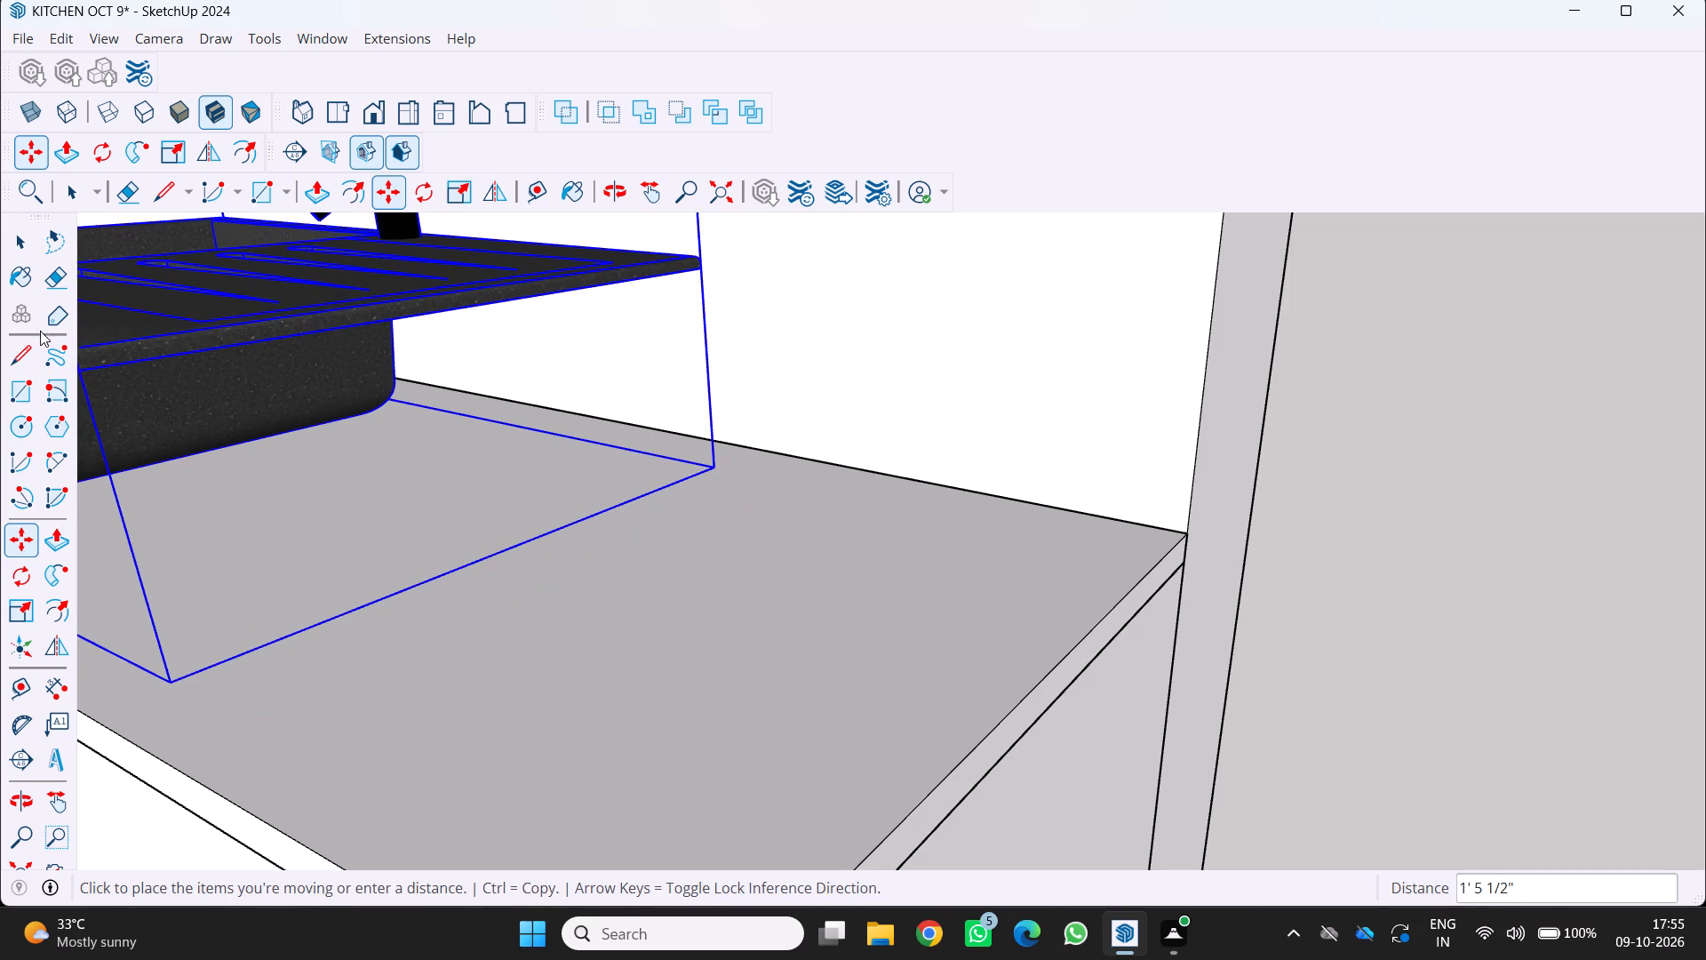
scroll(161, 396, down, 2)
scroll(297, 318, down, 2)
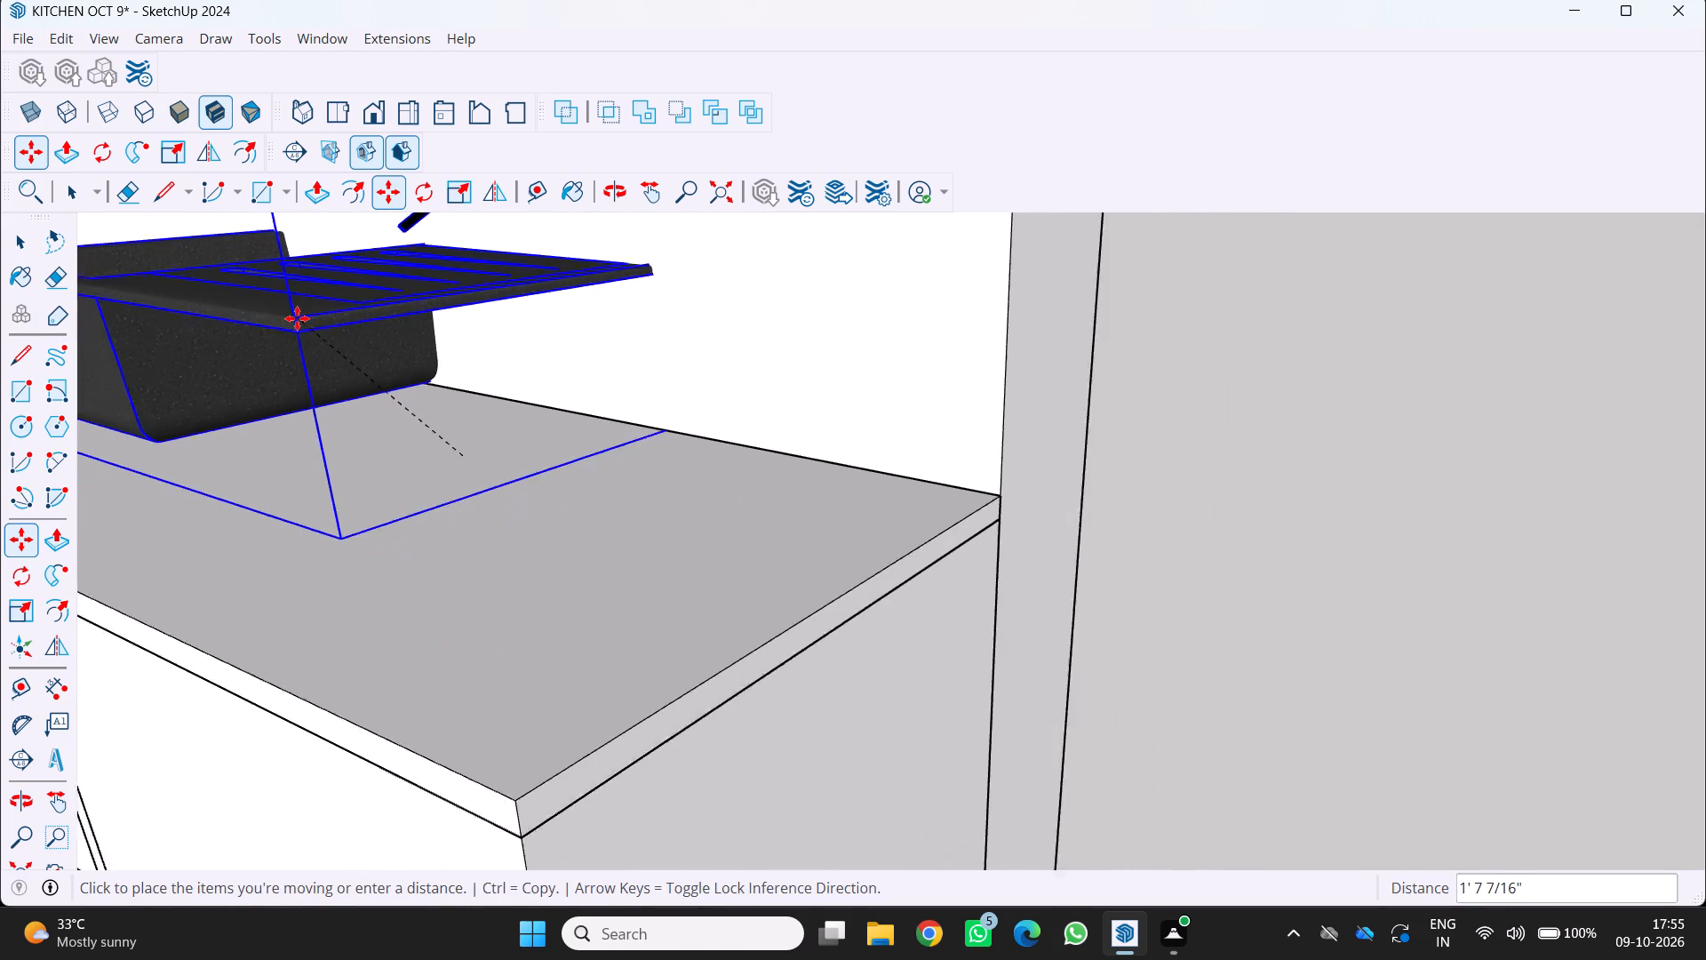
scroll(297, 318, down, 2)
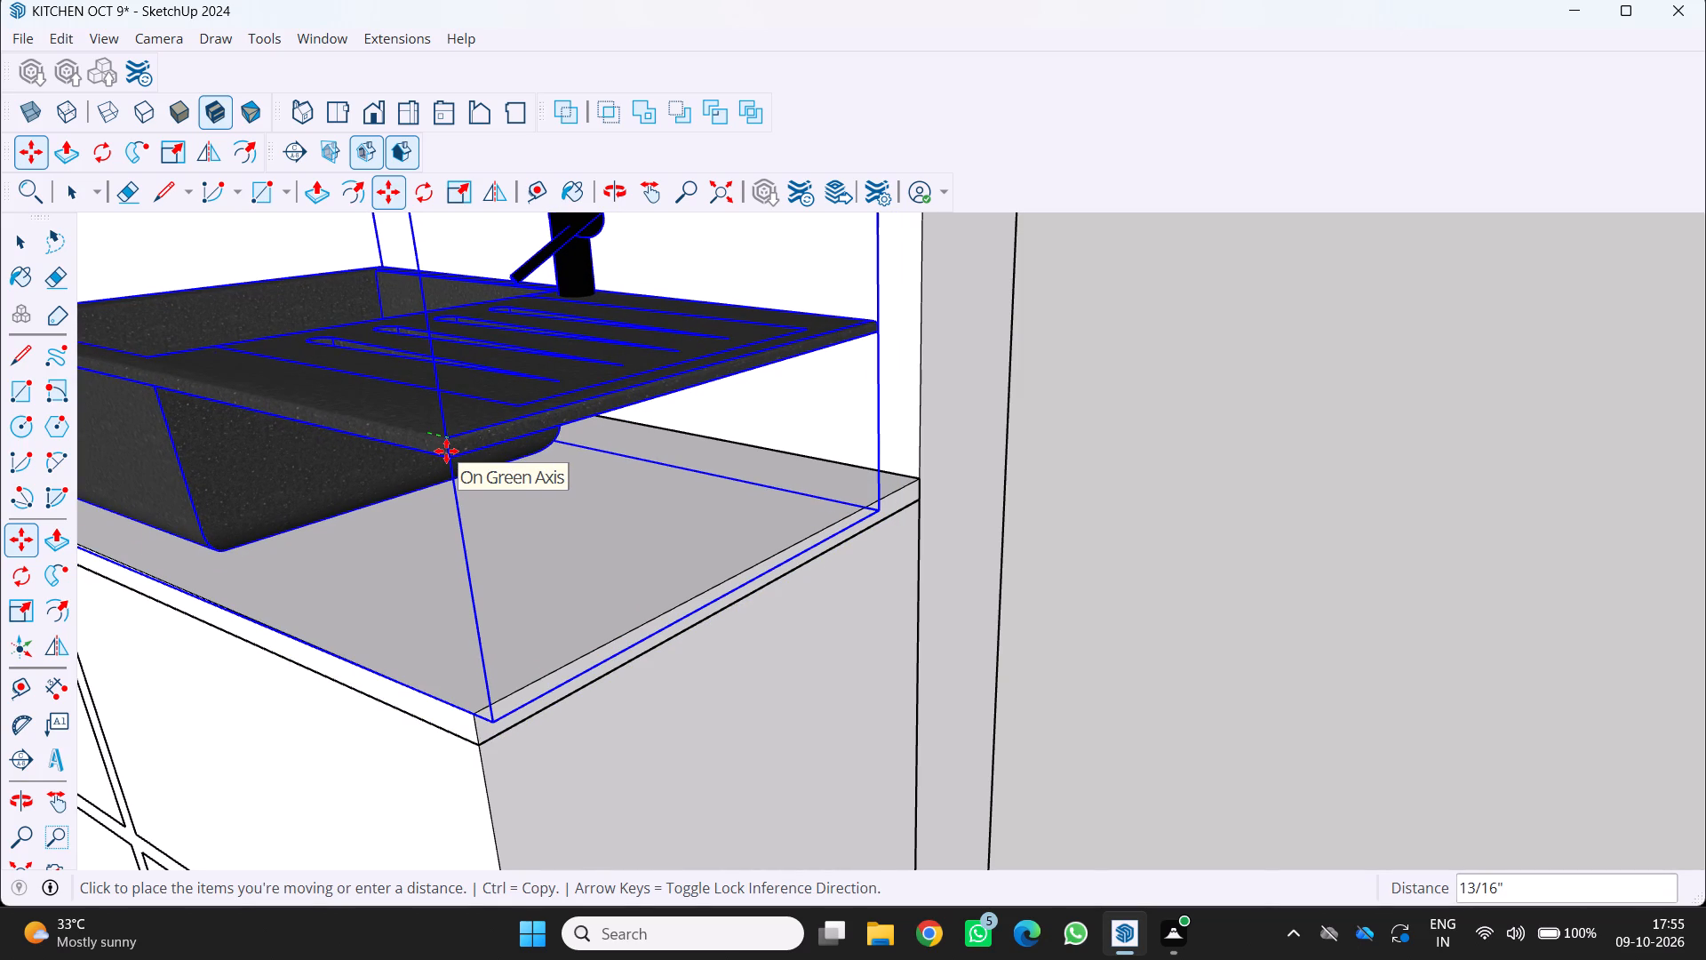
scroll(466, 452, down, 2)
middle_drag(463, 452, 101, 524)
middle_click(101, 524)
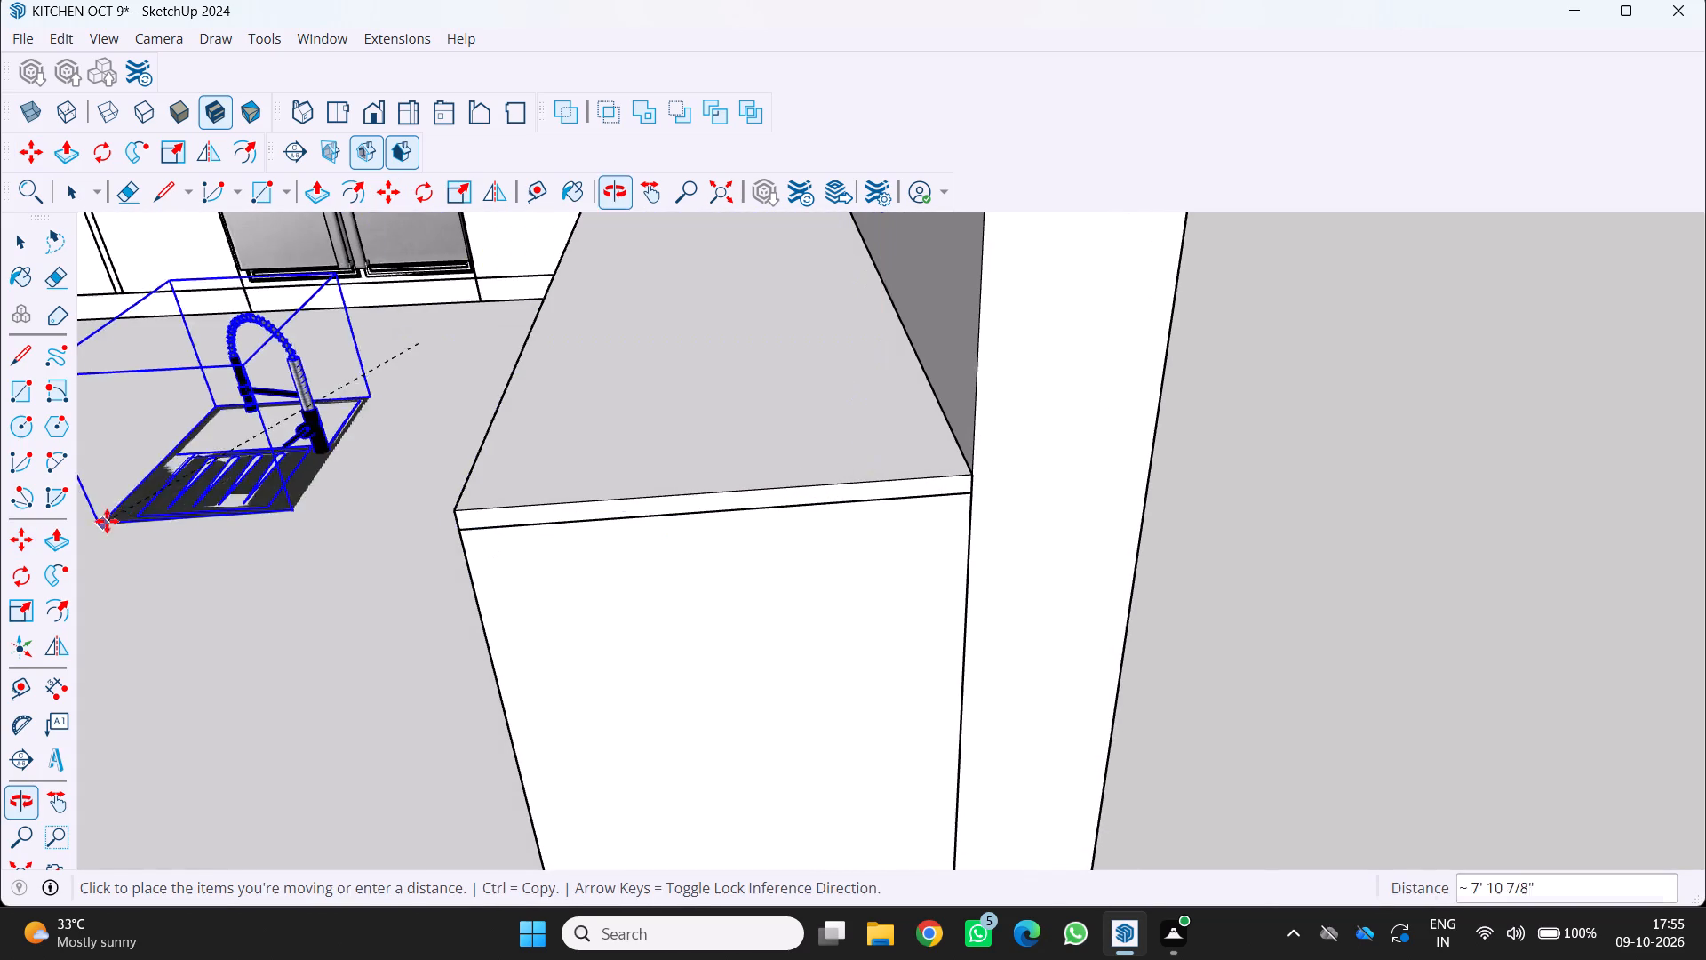
scroll(536, 491, up, 2)
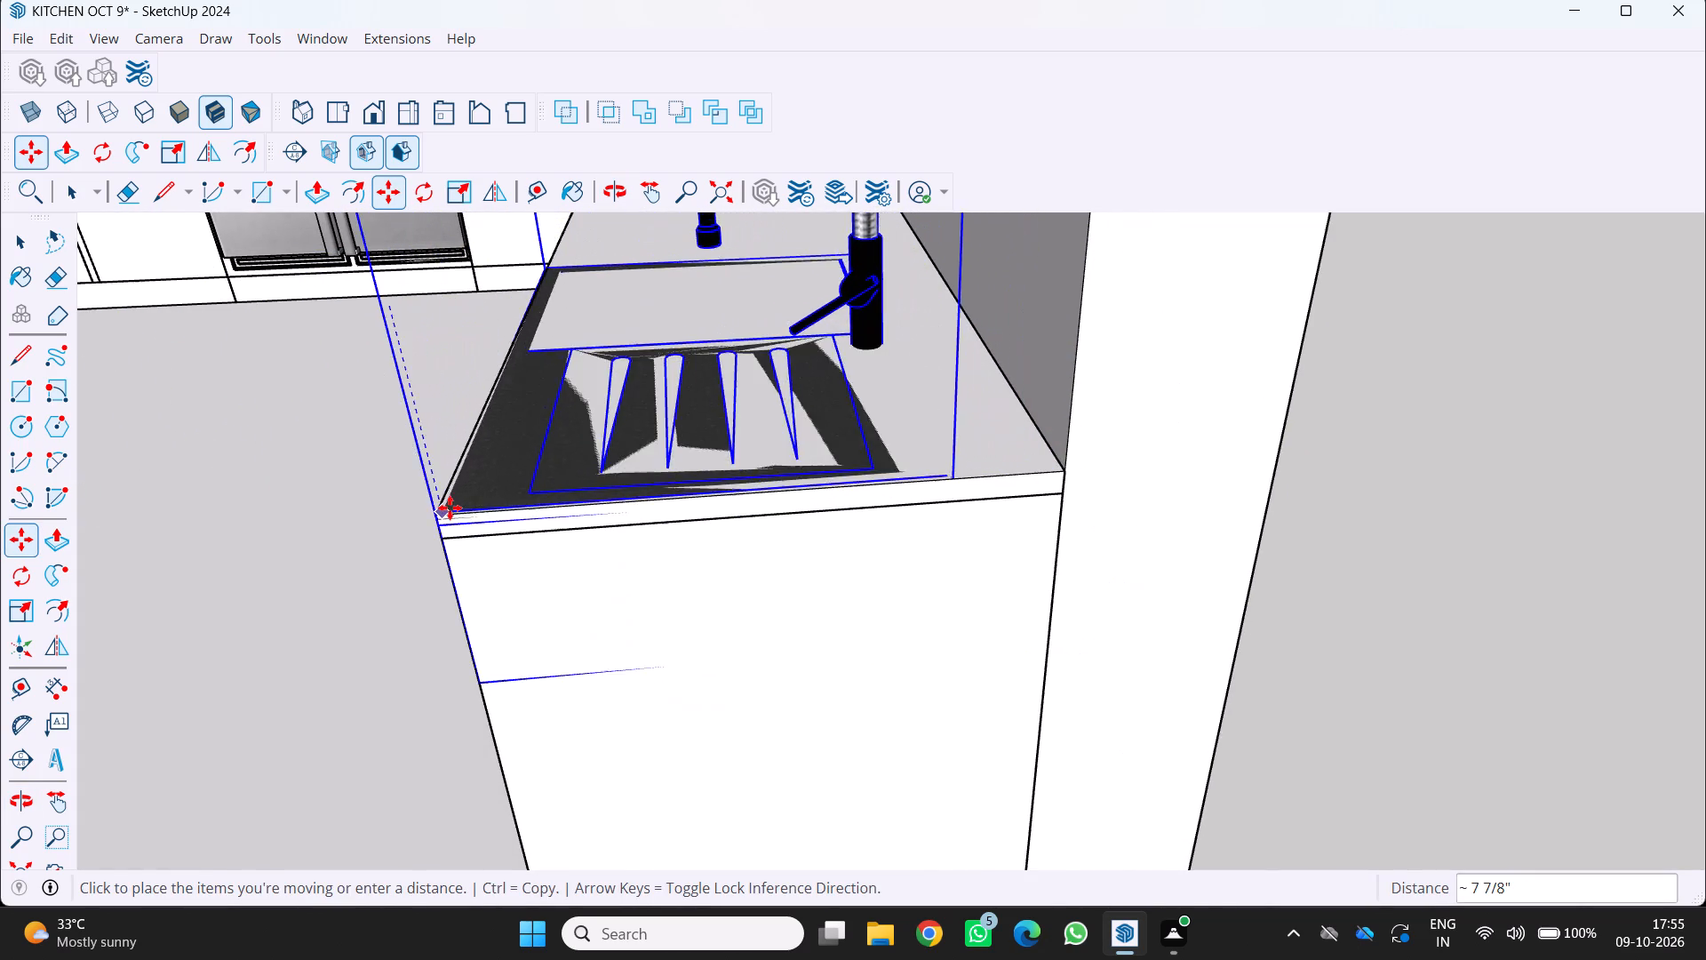
scroll(450, 508, up, 3)
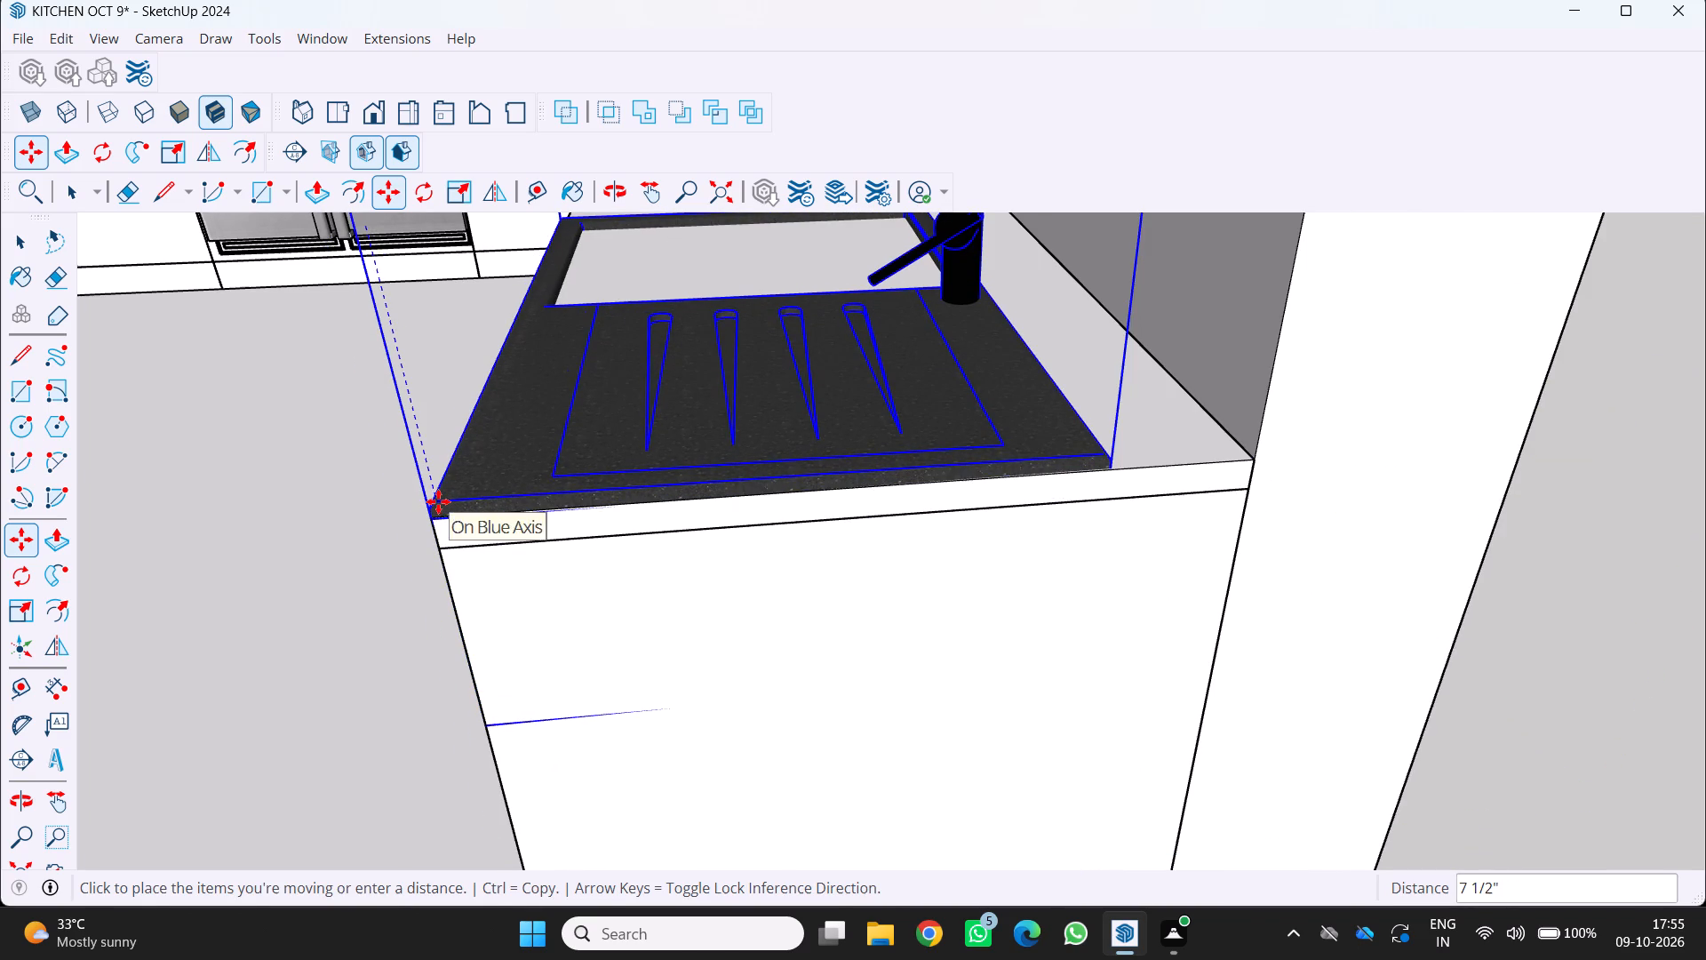
click(438, 501)
scroll(276, 505, down, 4)
middle_drag(296, 513, 600, 537)
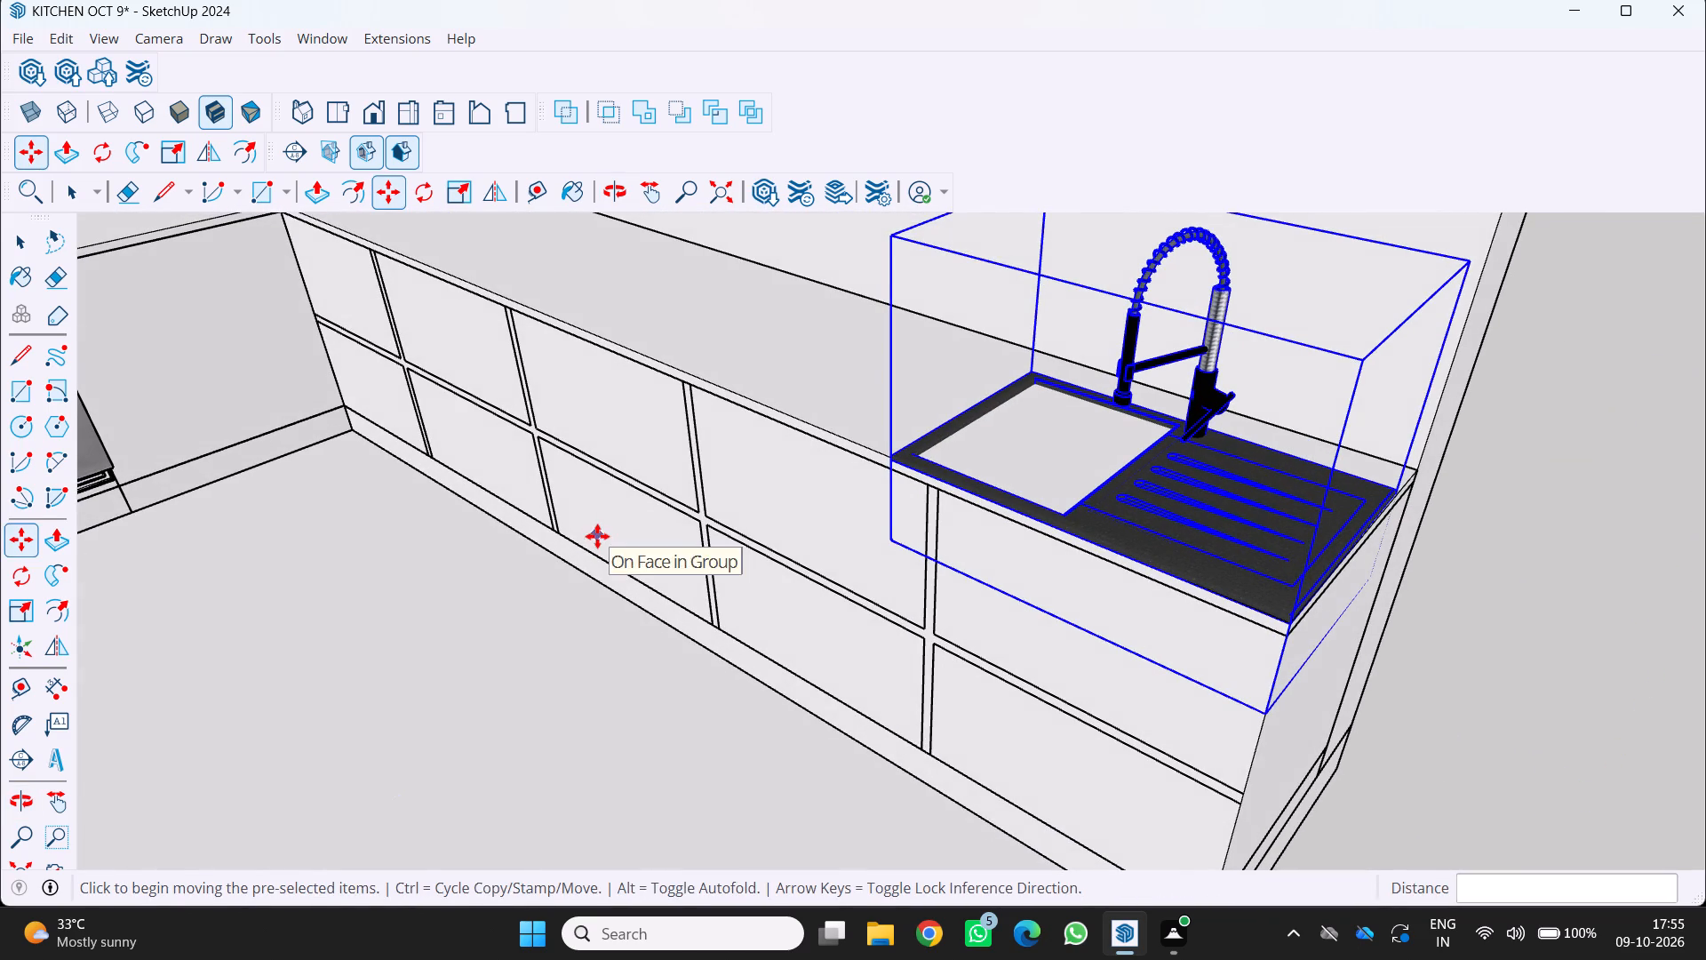
key(space)
click(530, 590)
Examine from several angles how the lowered sink sits in relation to the drawer counter and its front edge.
middle_drag(561, 590, 624, 563)
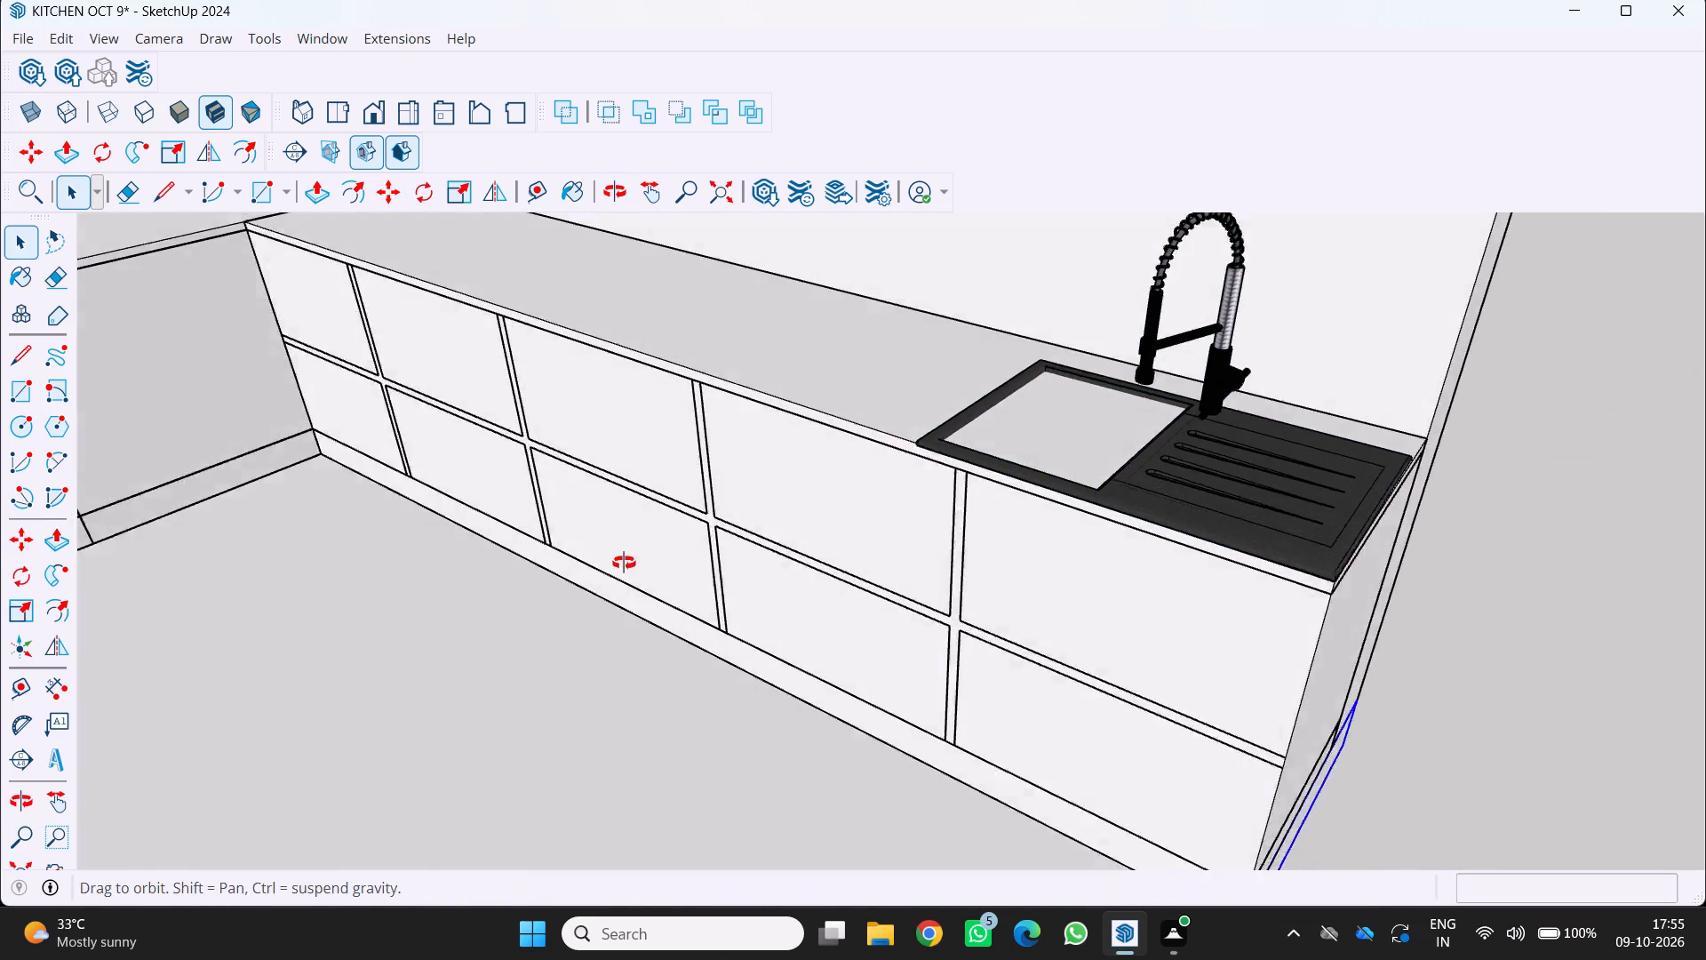
middle_drag(624, 563, 687, 548)
middle_click(687, 548)
scroll(737, 580, down, 1)
middle_drag(737, 581, 730, 732)
middle_drag(947, 653, 833, 600)
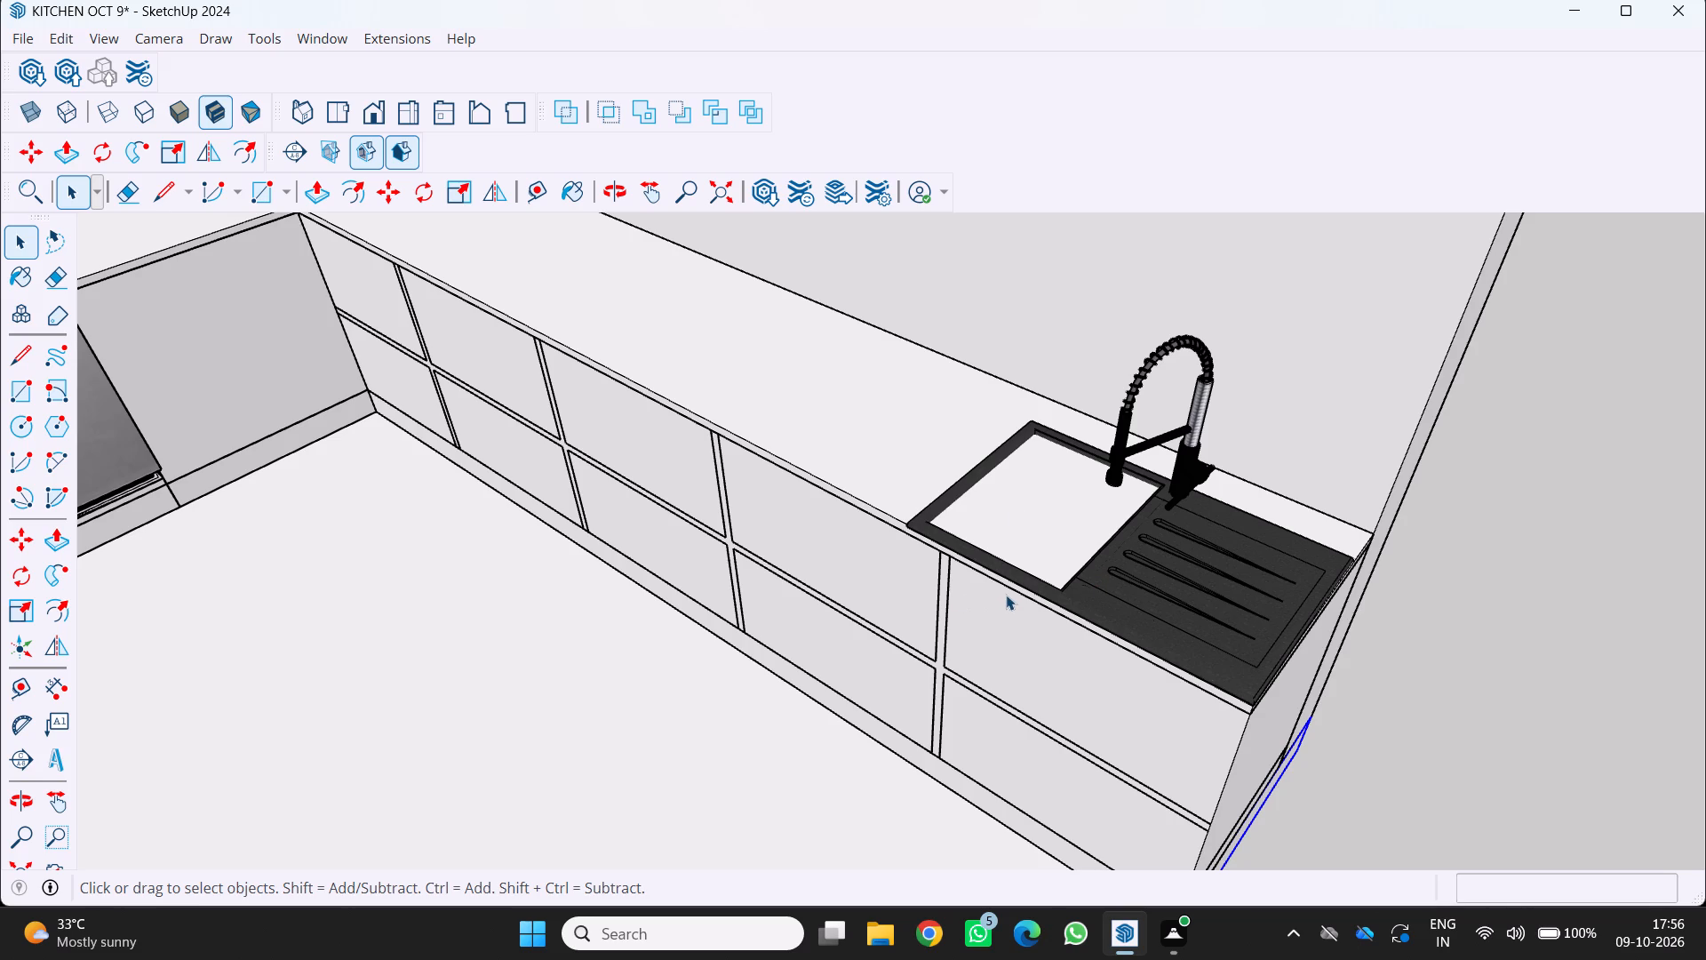
scroll(1083, 525, down, 1)
middle_drag(1081, 524, 1184, 538)
scroll(945, 515, down, 1)
middle_drag(946, 515, 873, 568)
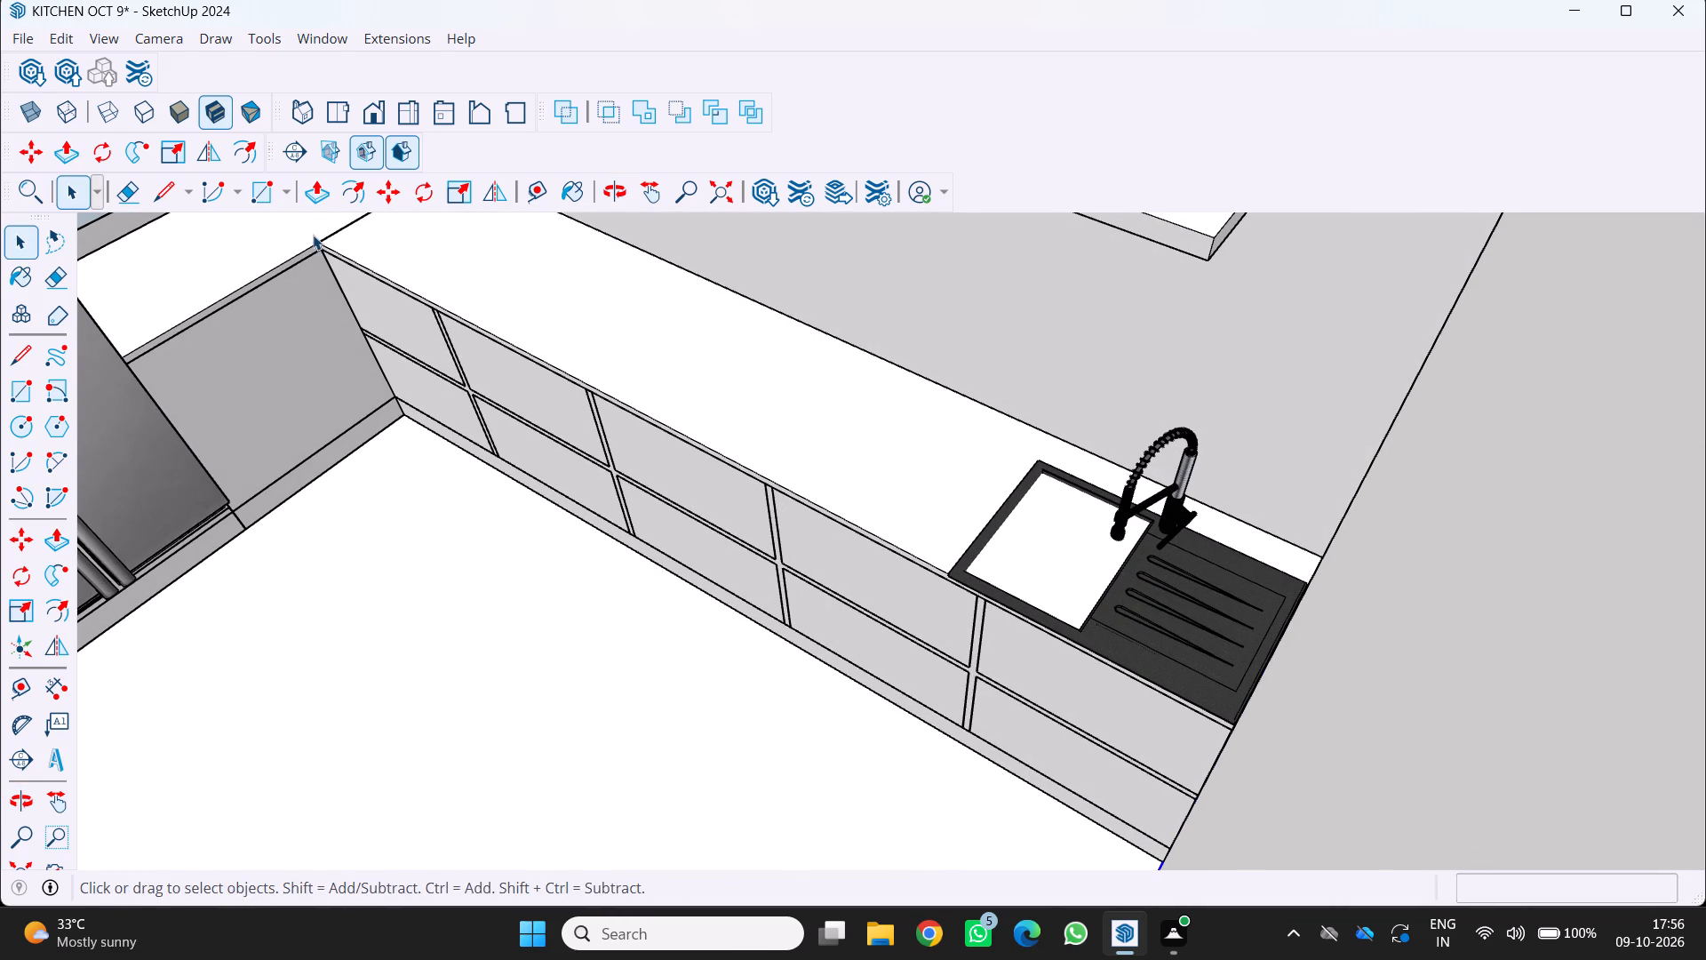
Add a linear dimension for the sink's length between its two front rim corners, placed in front of the counter edge.
click(56, 692)
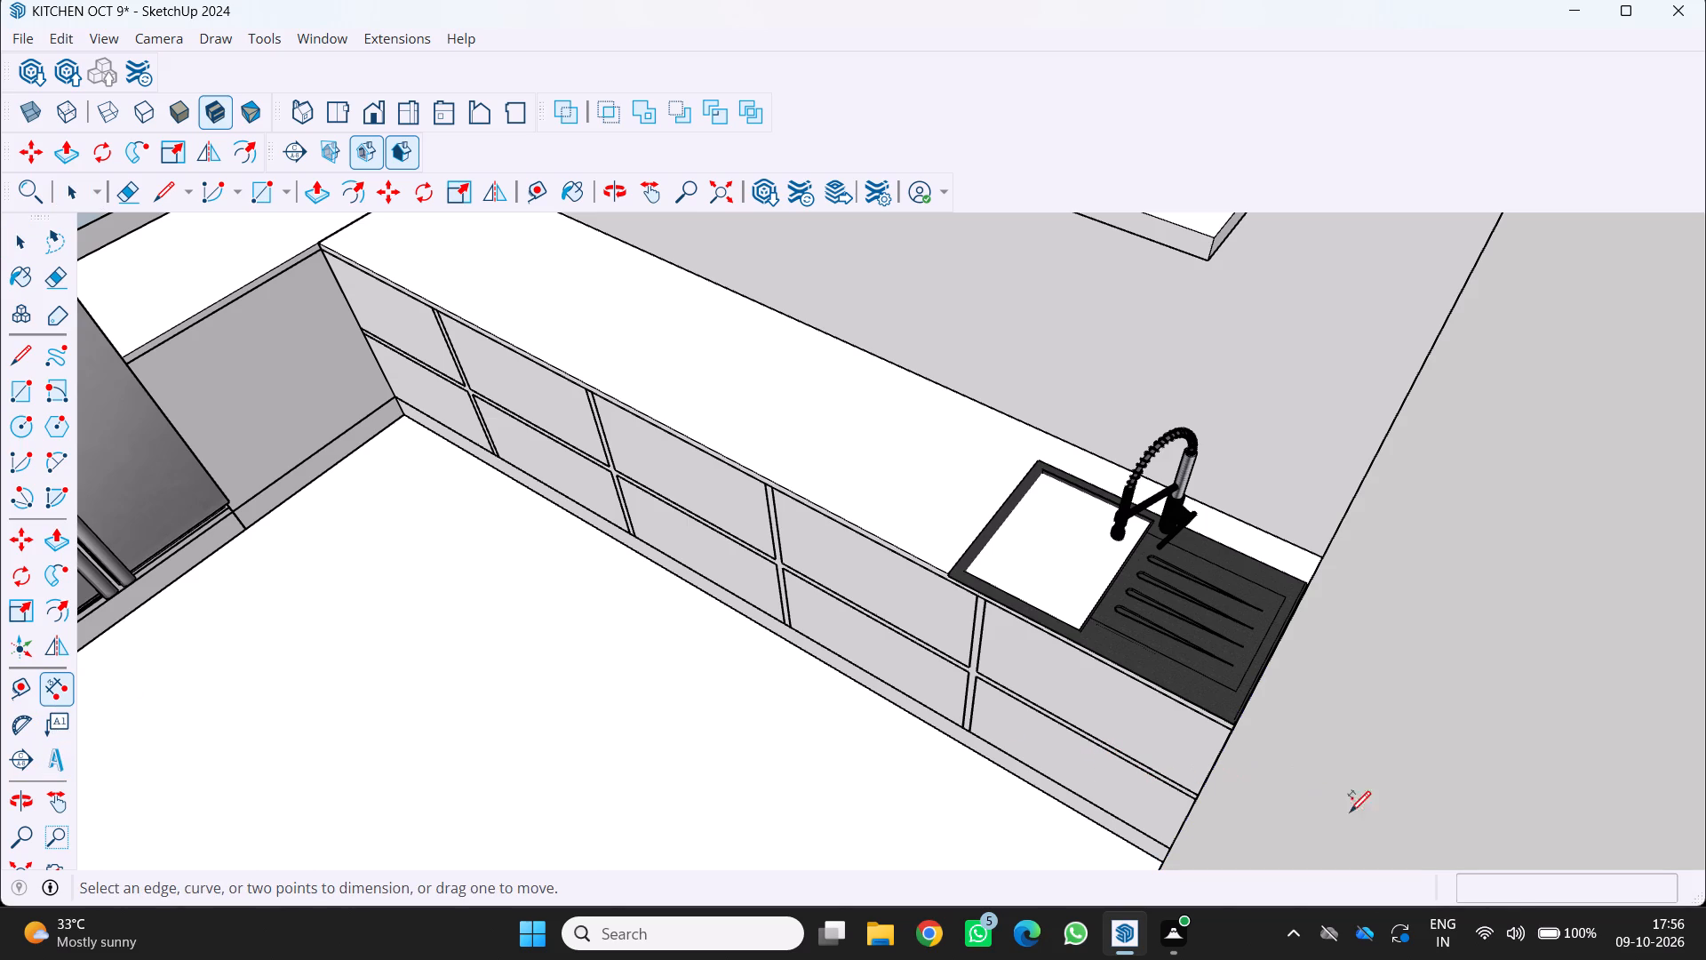
scroll(1367, 765, up, 8)
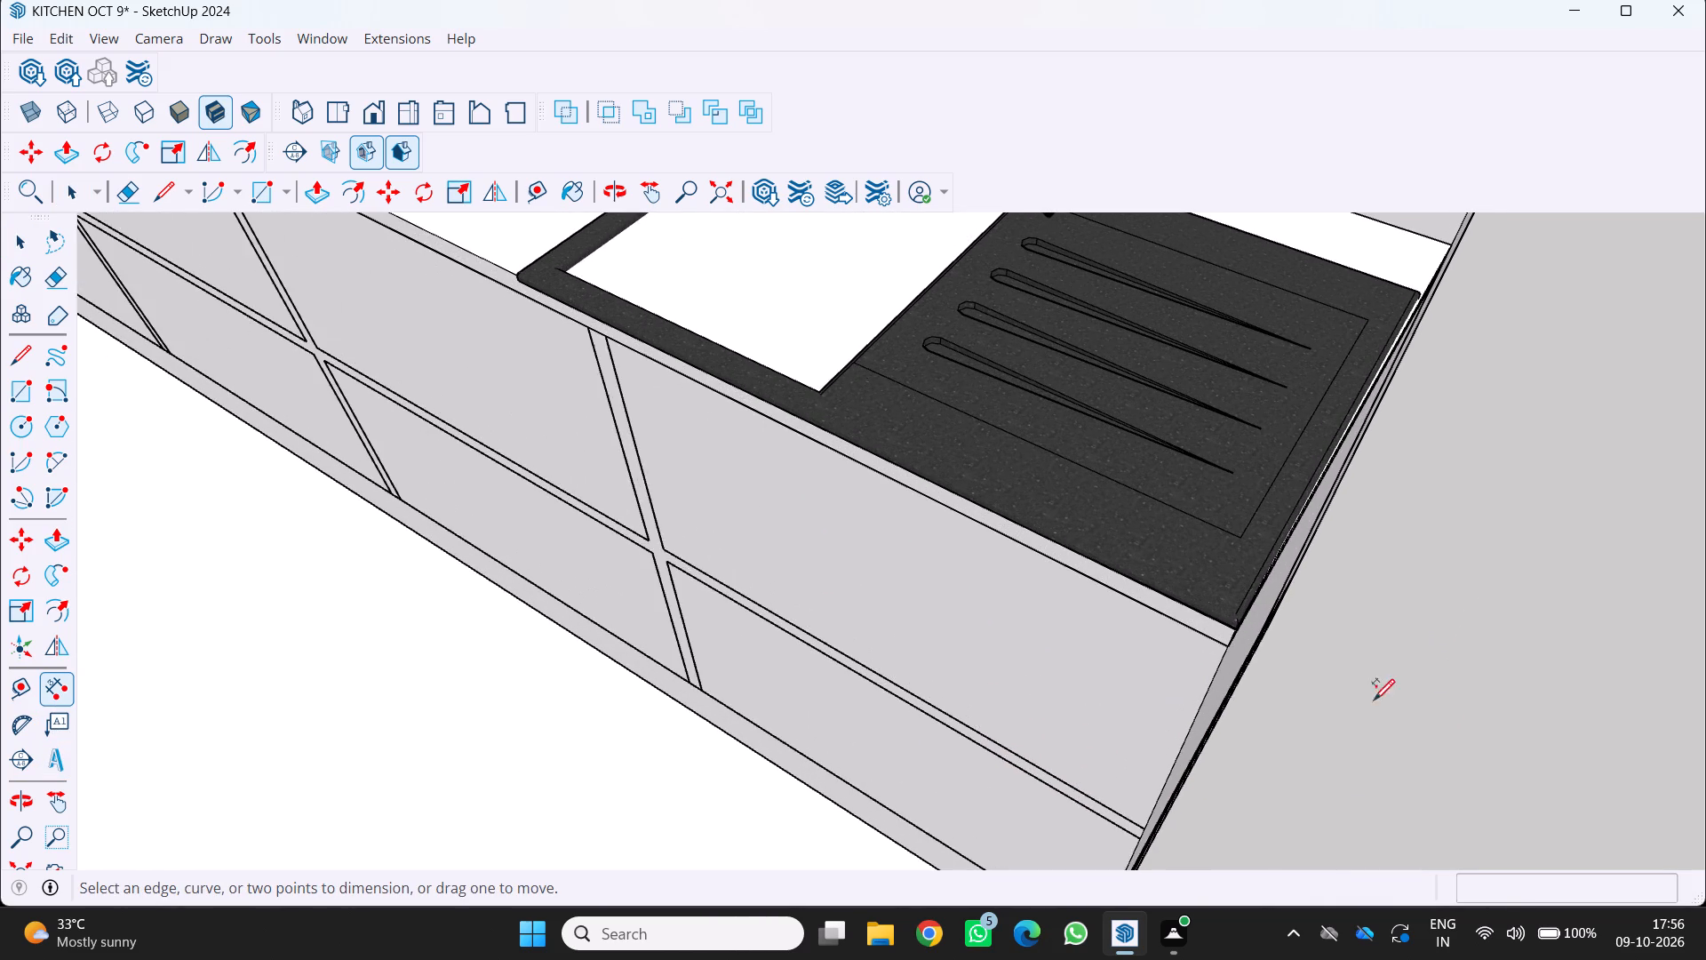
scroll(1245, 652, up, 4)
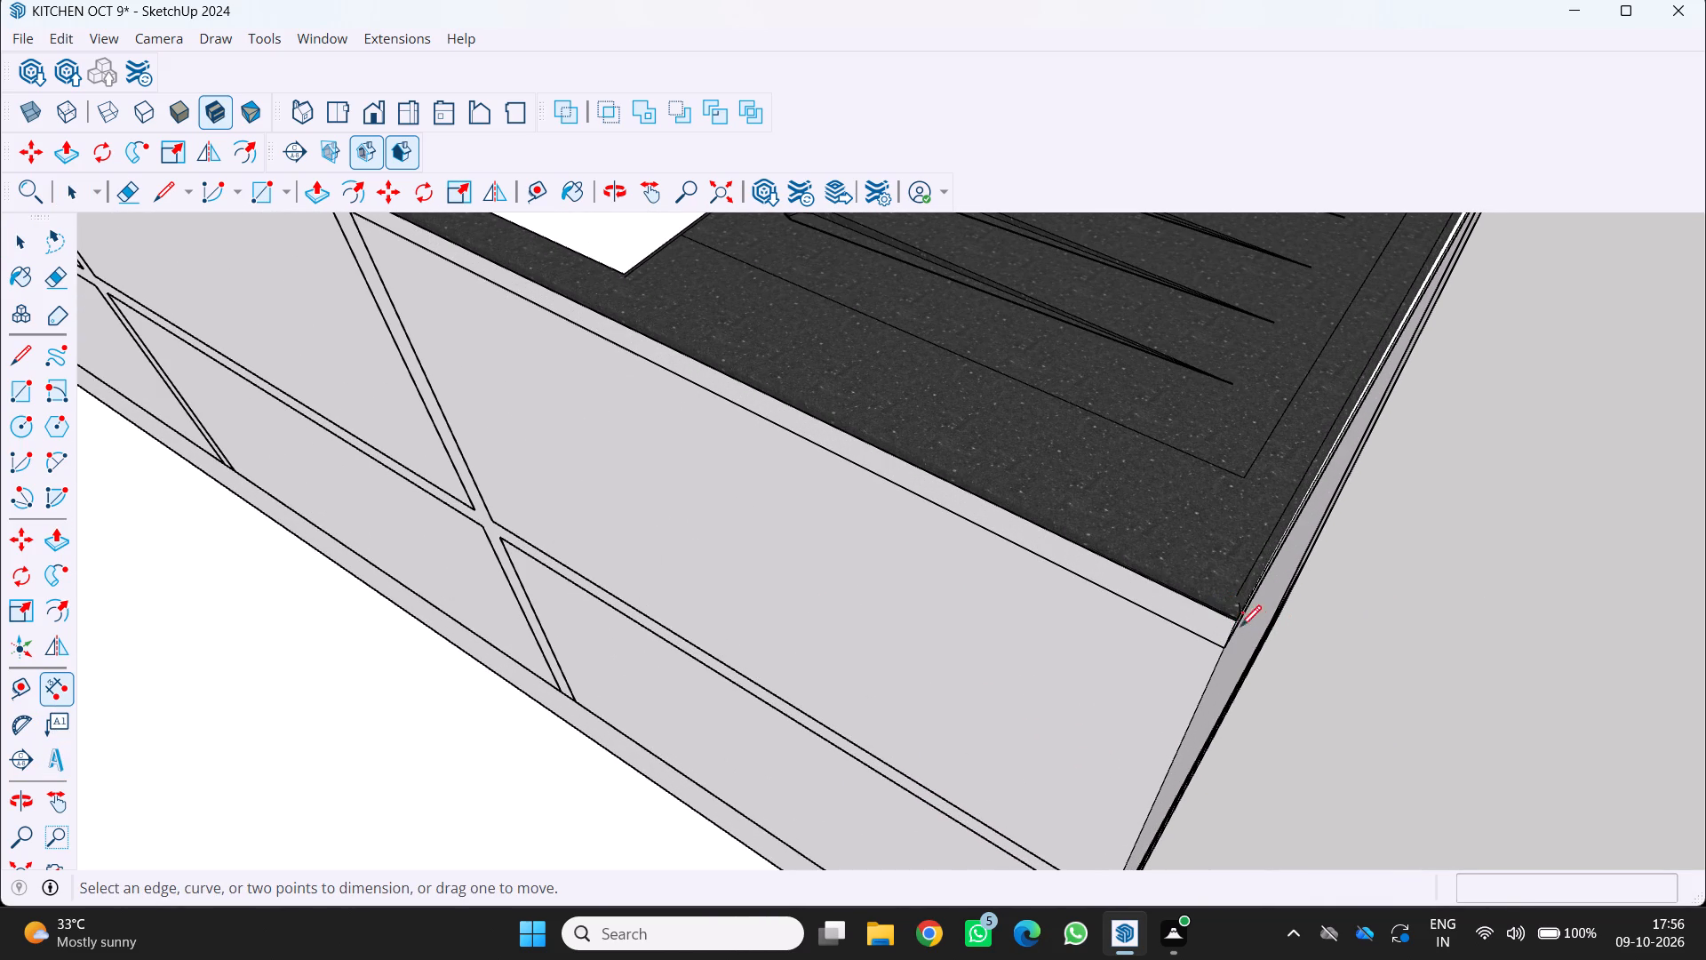
click(1231, 626)
scroll(1012, 578, down, 10)
scroll(685, 398, up, 4)
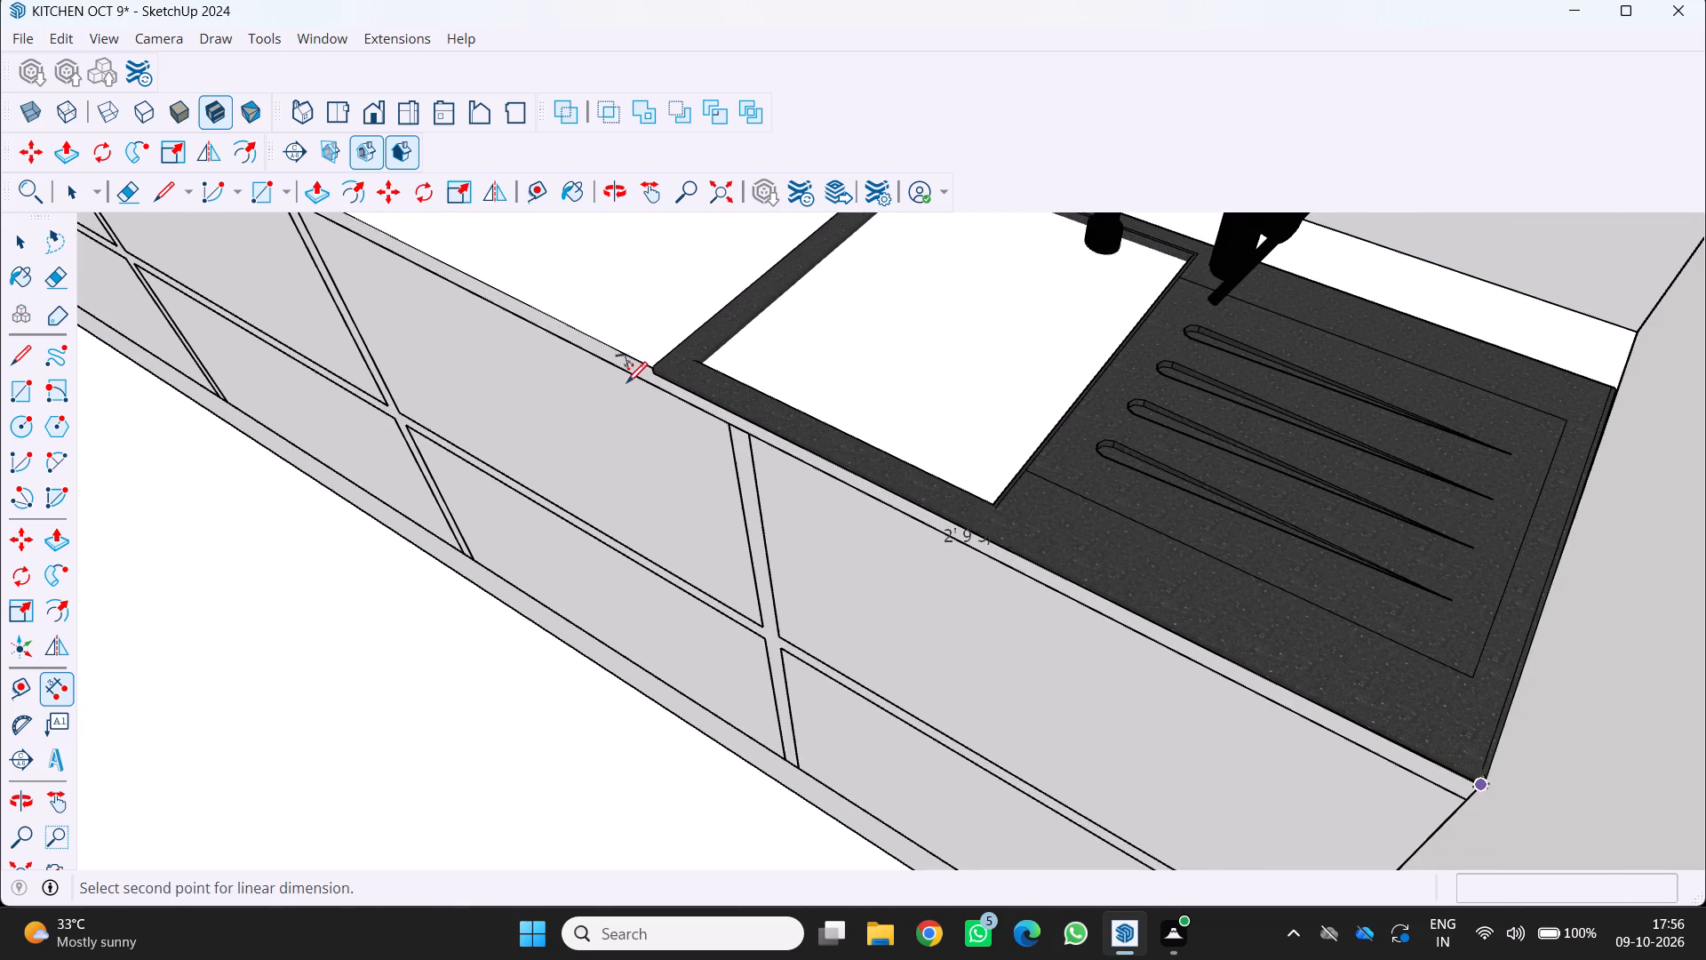
scroll(626, 381, up, 1)
click(650, 371)
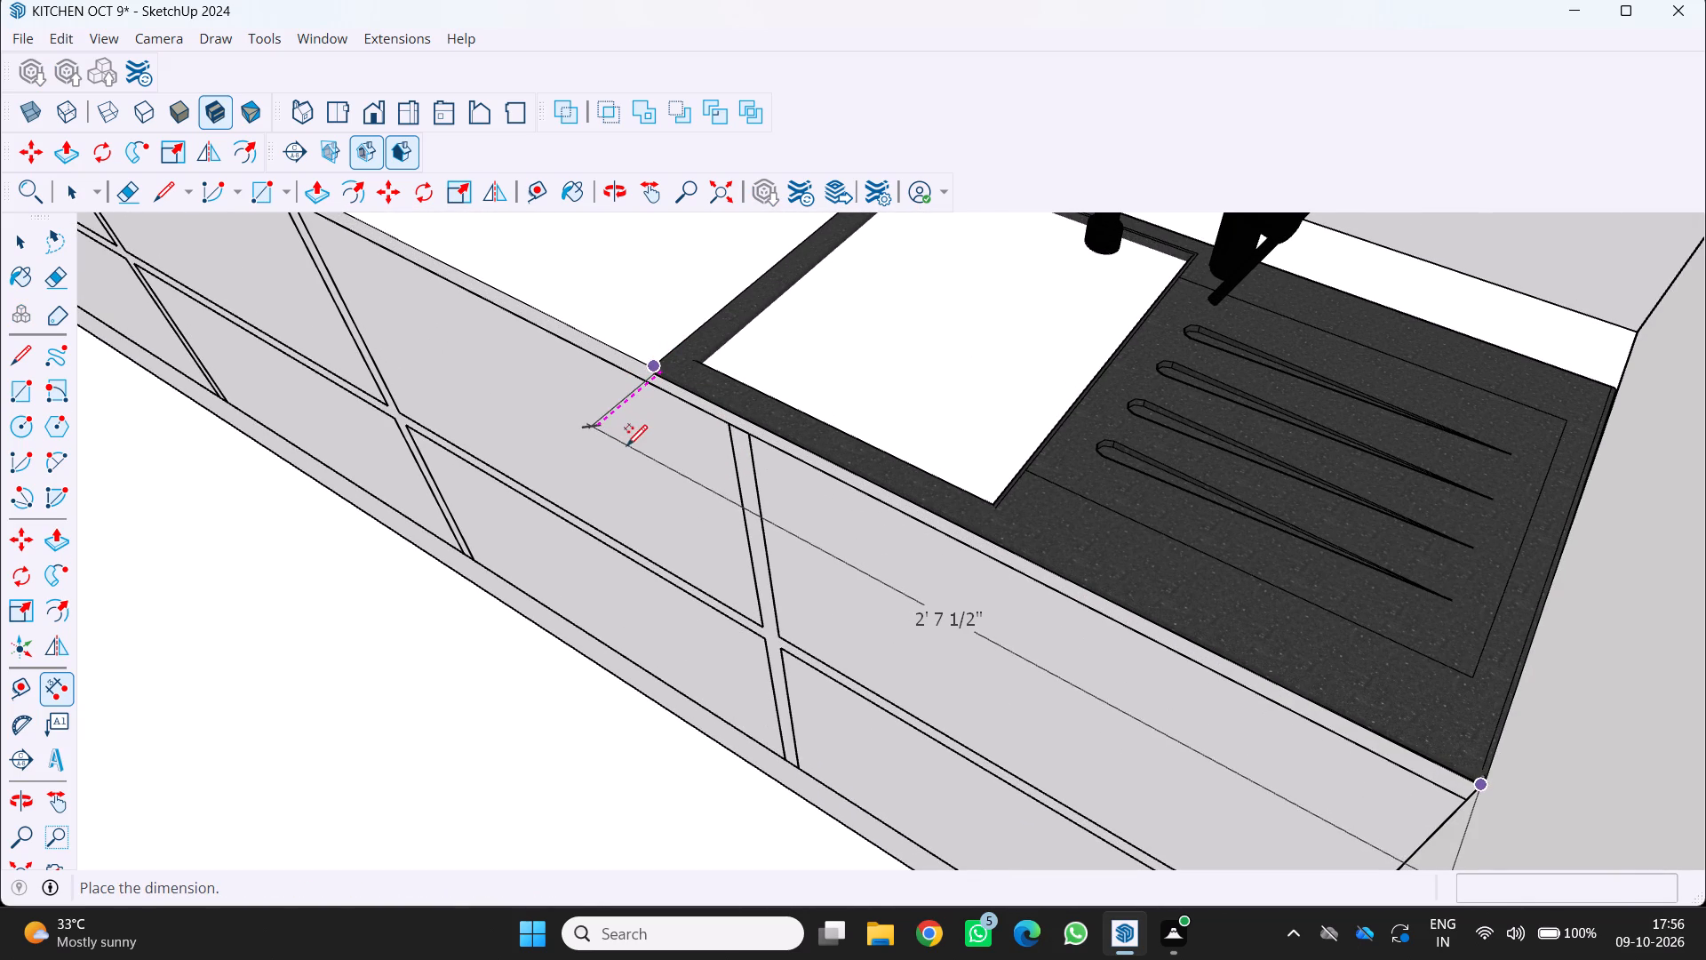
scroll(635, 428, up, 7)
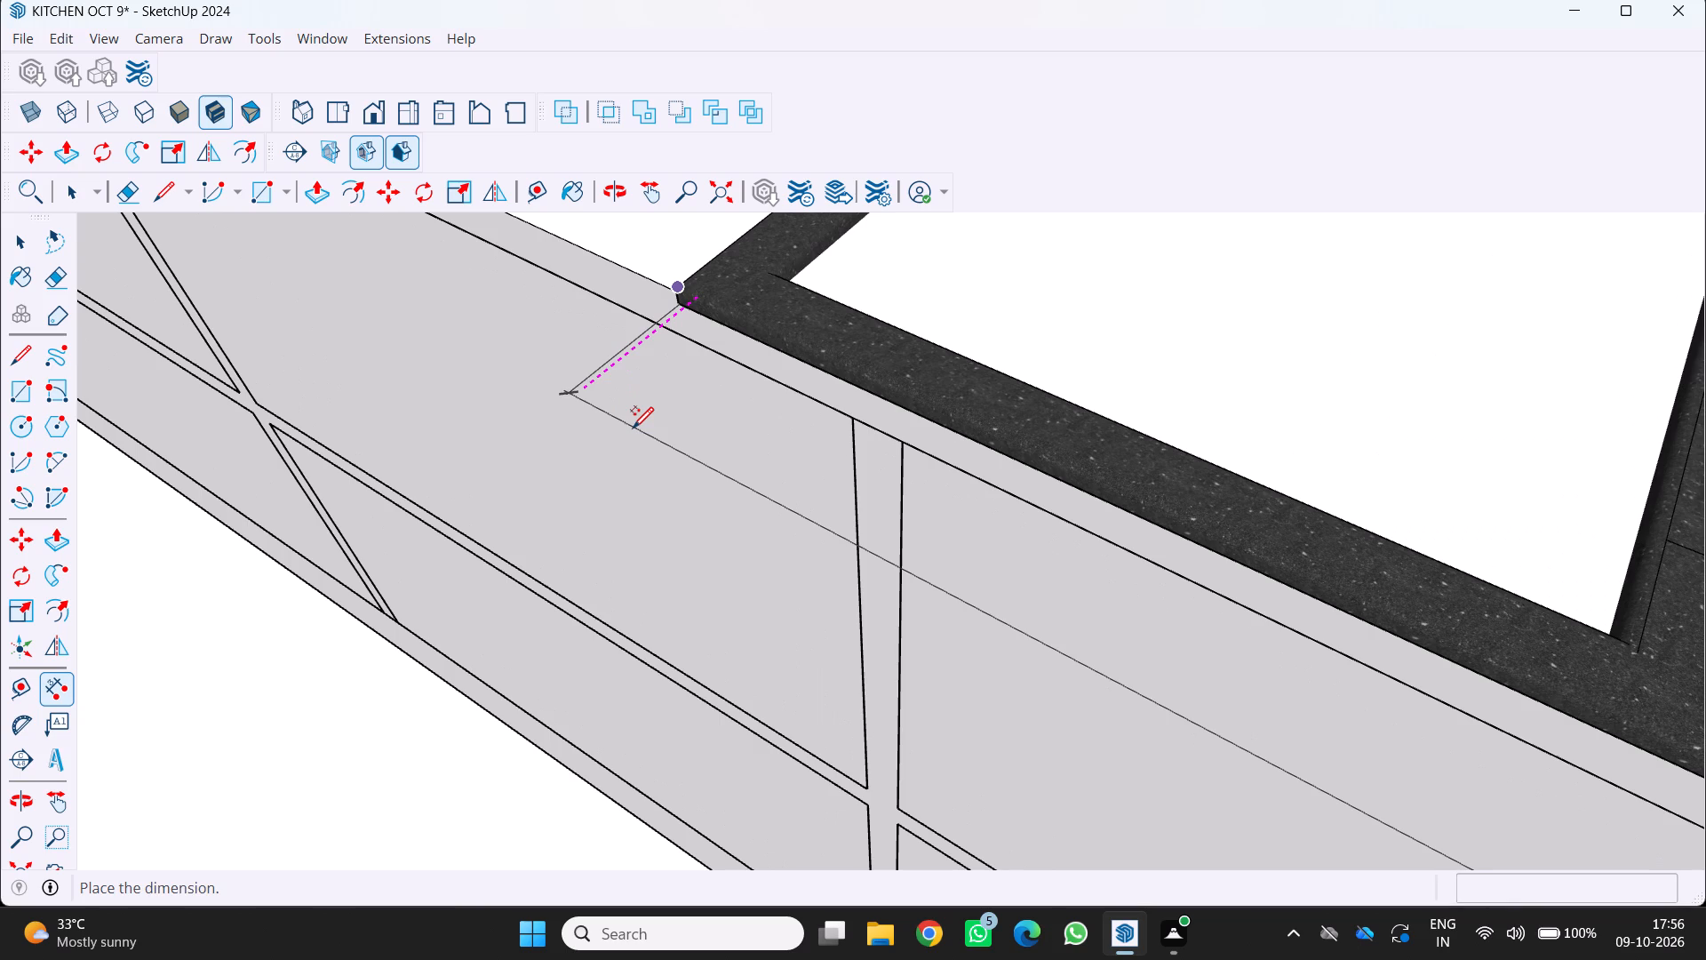
click(632, 427)
scroll(642, 430, down, 12)
Add a linear dimension for the sink's front-to-back width between its two bowl-side rim corners, placed beside the bowl.
middle_drag(648, 429, 657, 434)
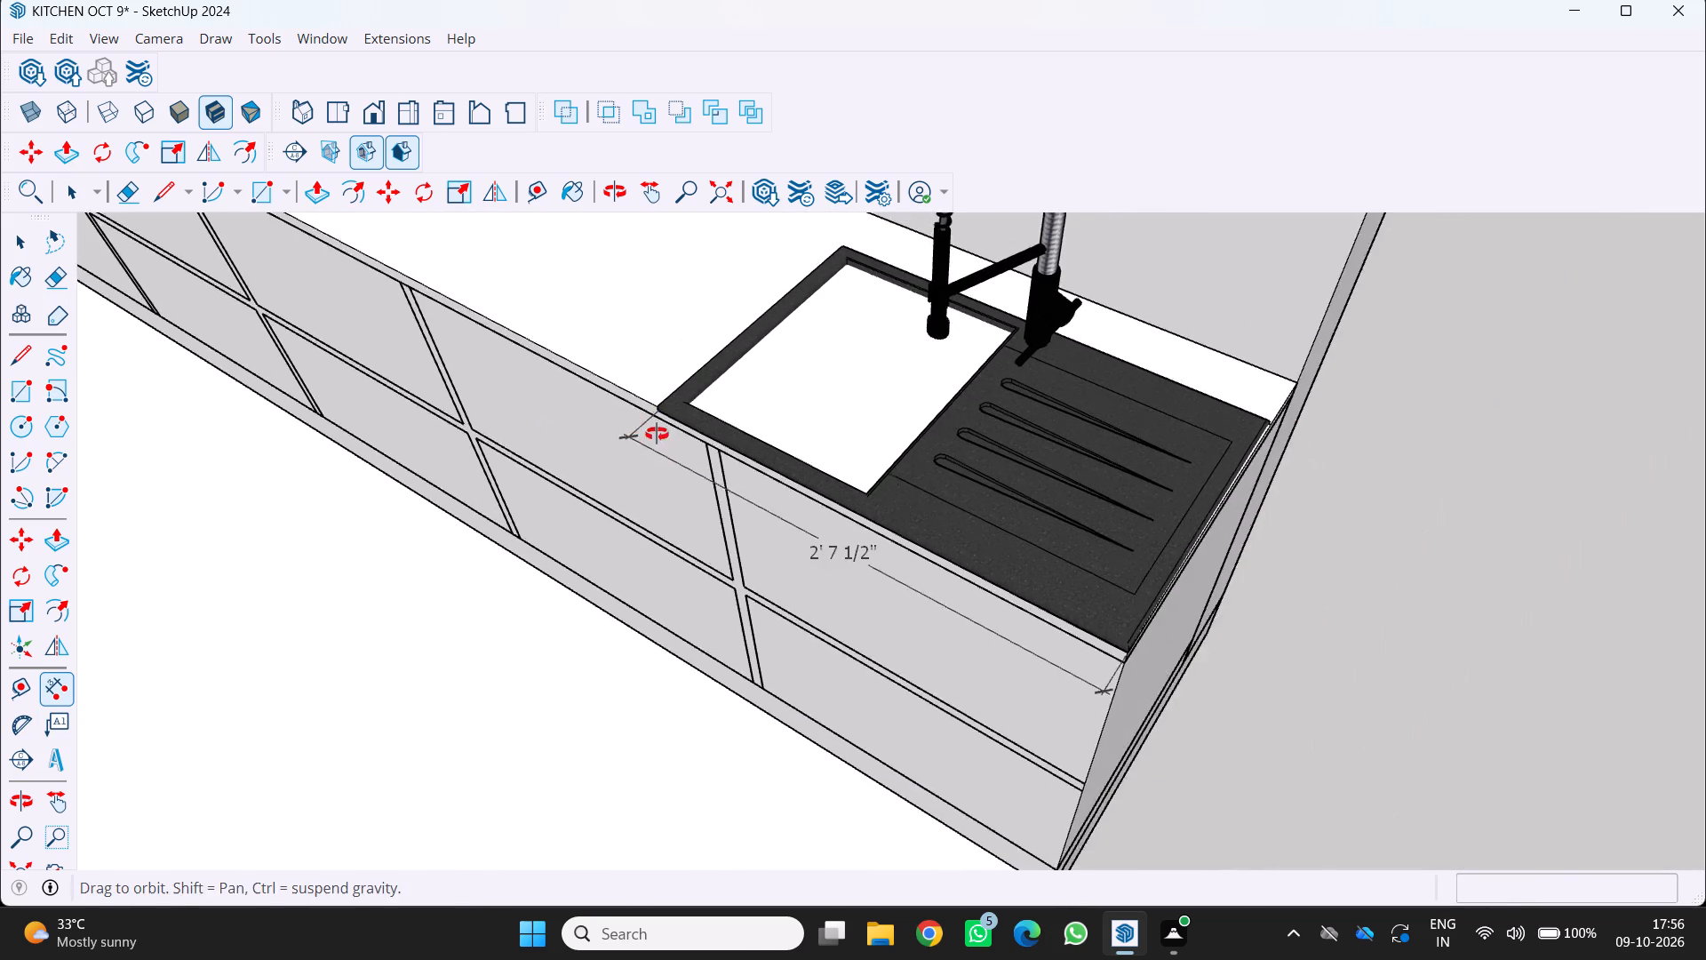
middle_drag(657, 434, 841, 512)
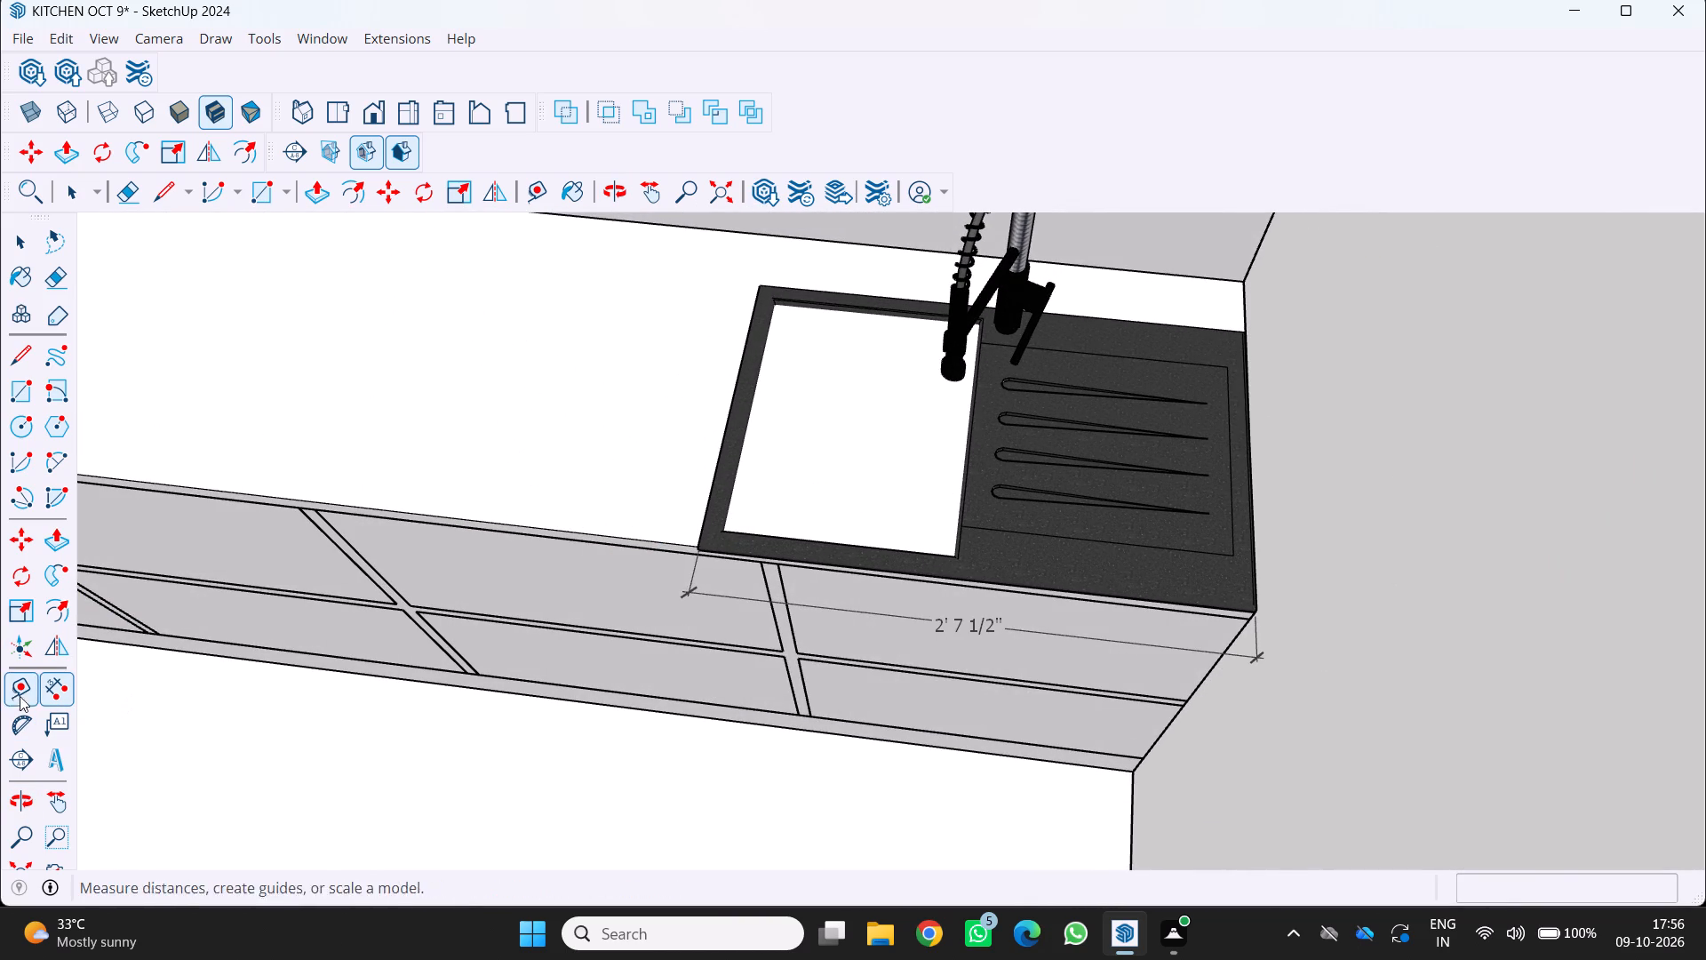
click(53, 686)
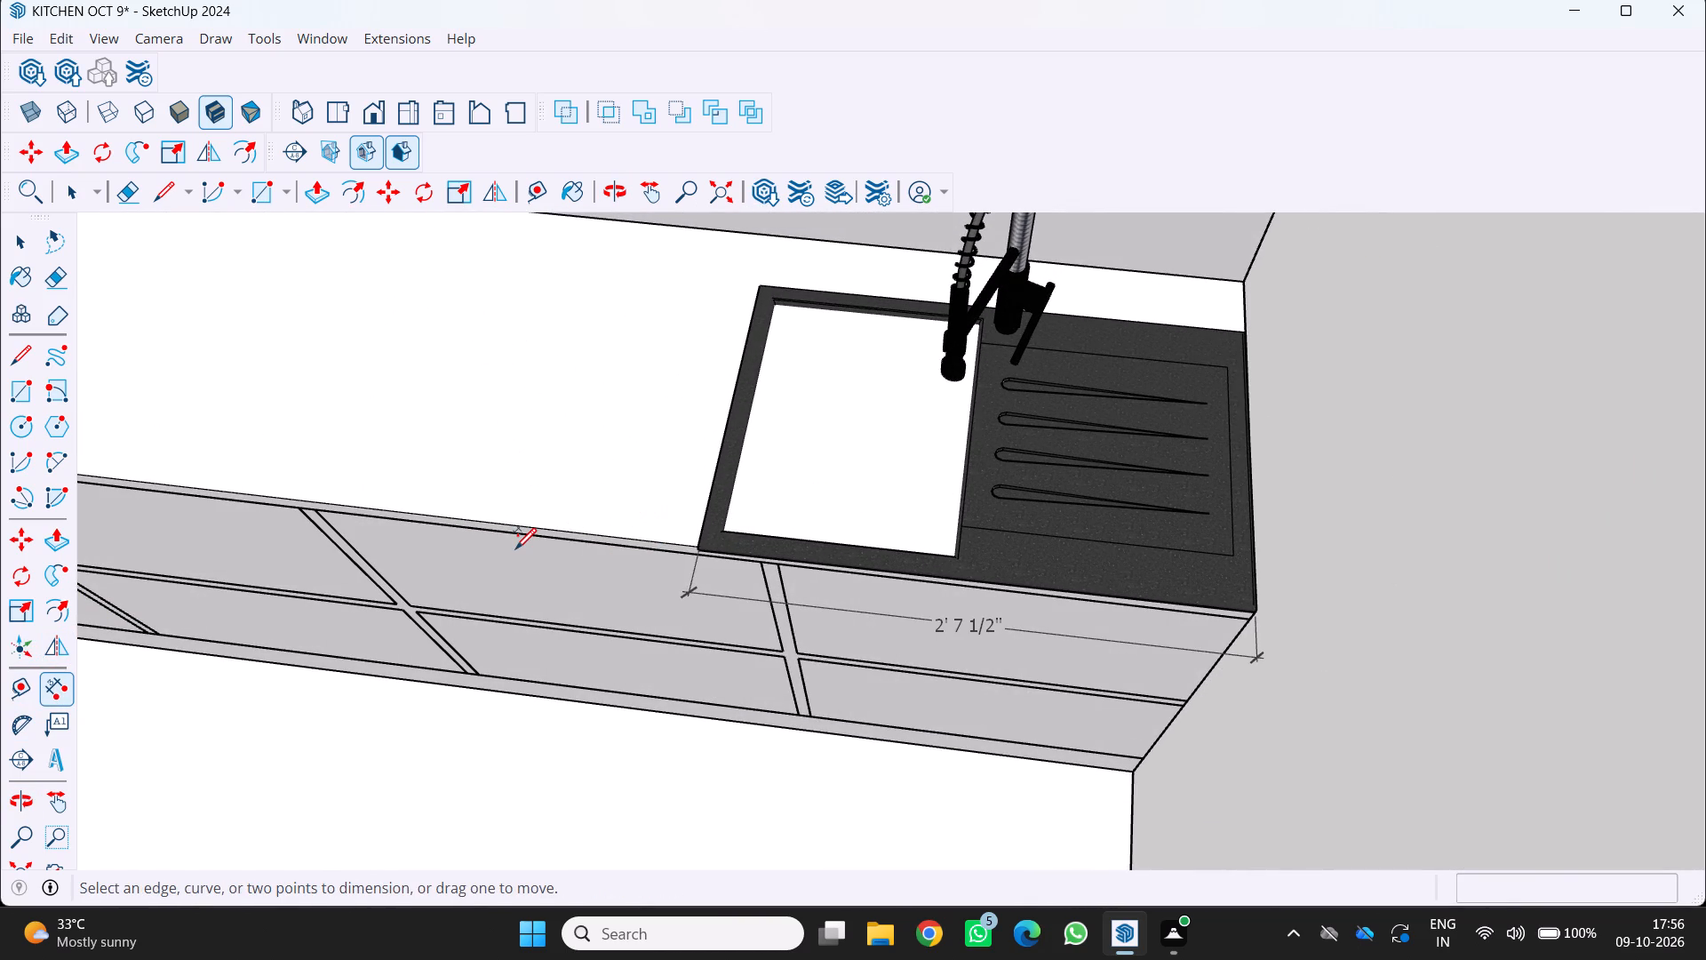
middle_drag(515, 548, 695, 589)
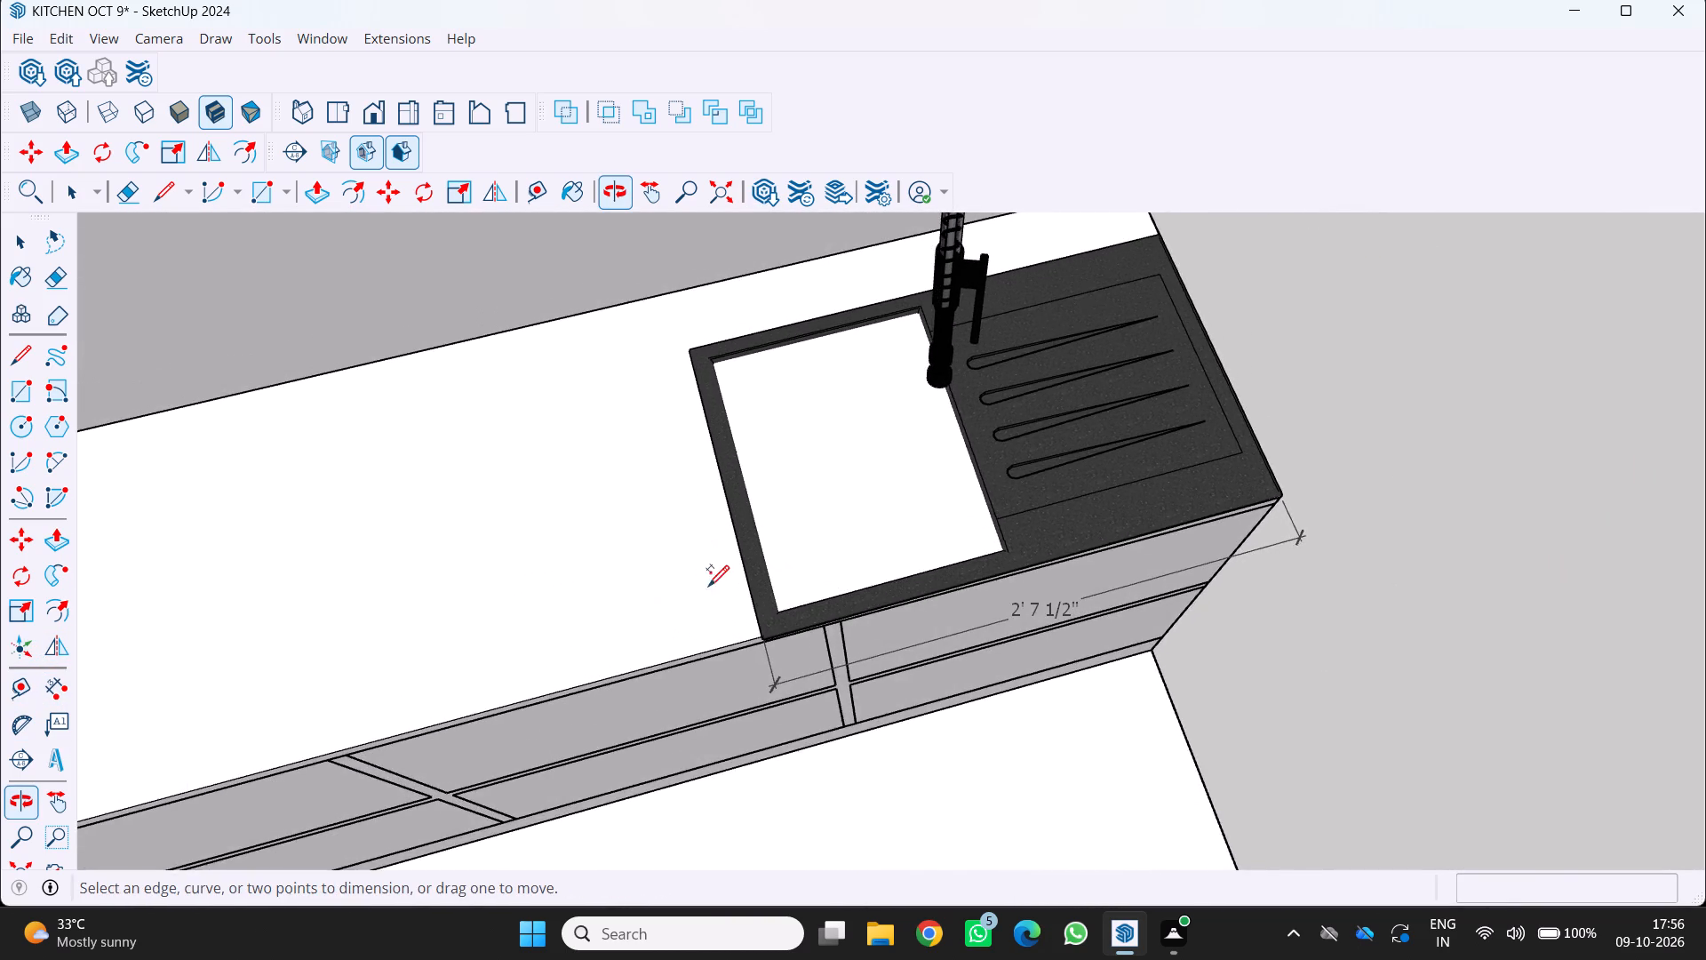
scroll(658, 469, up, 6)
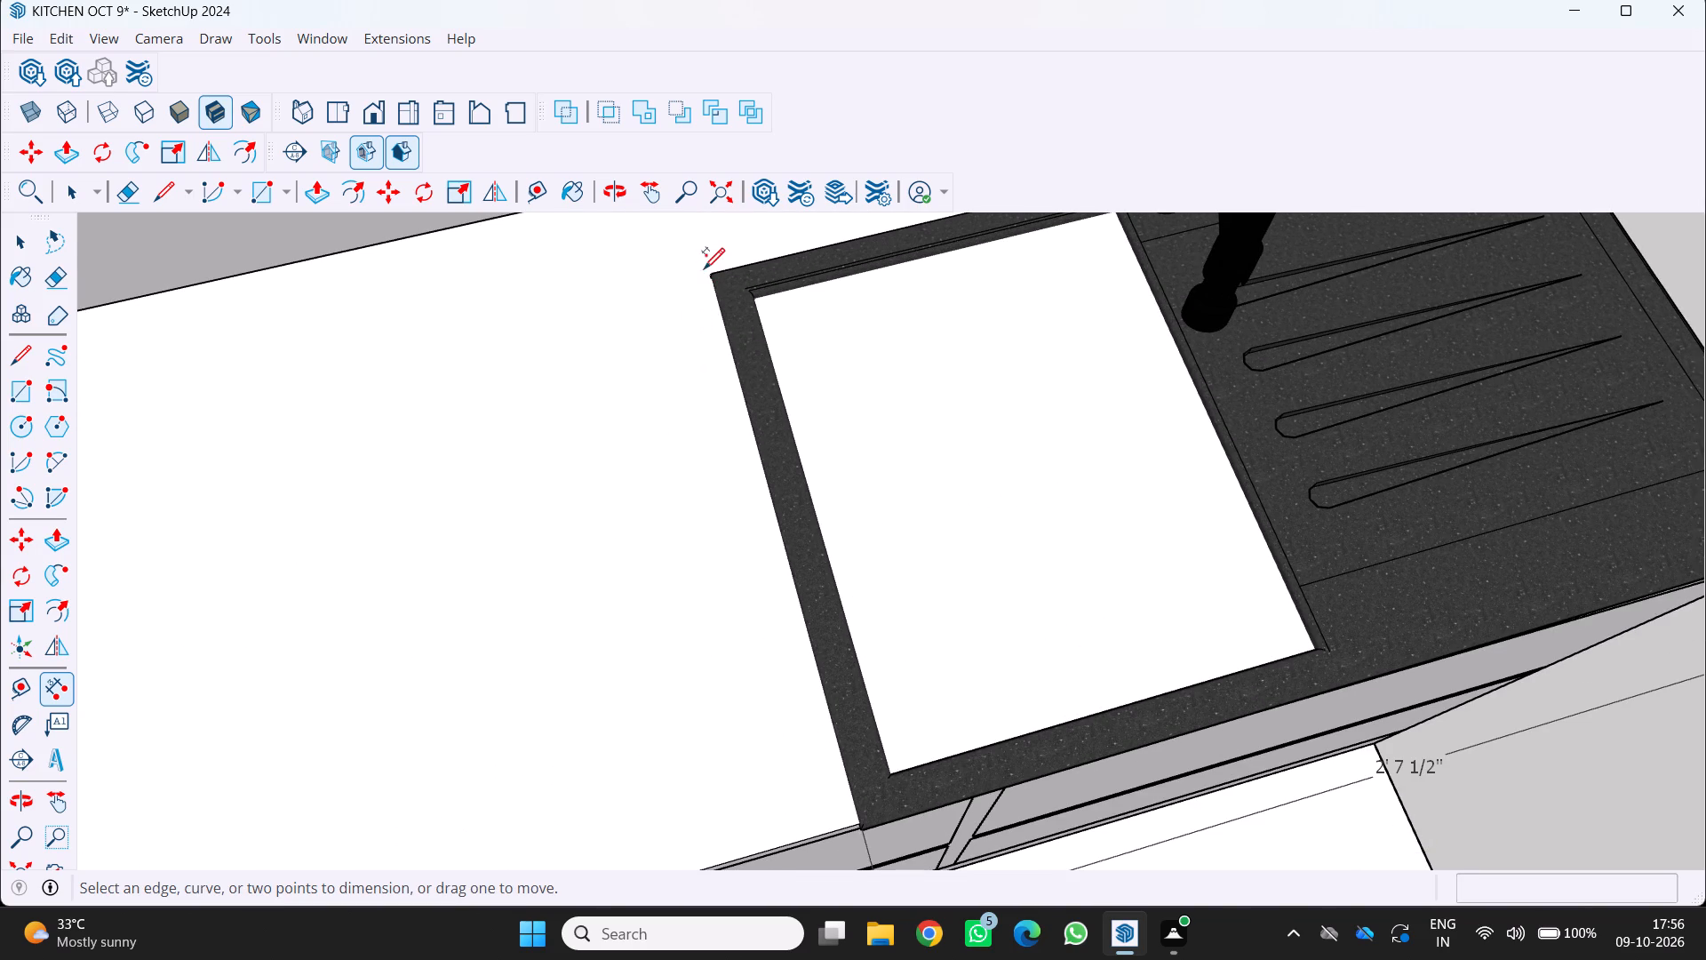
click(711, 276)
scroll(710, 424, down, 5)
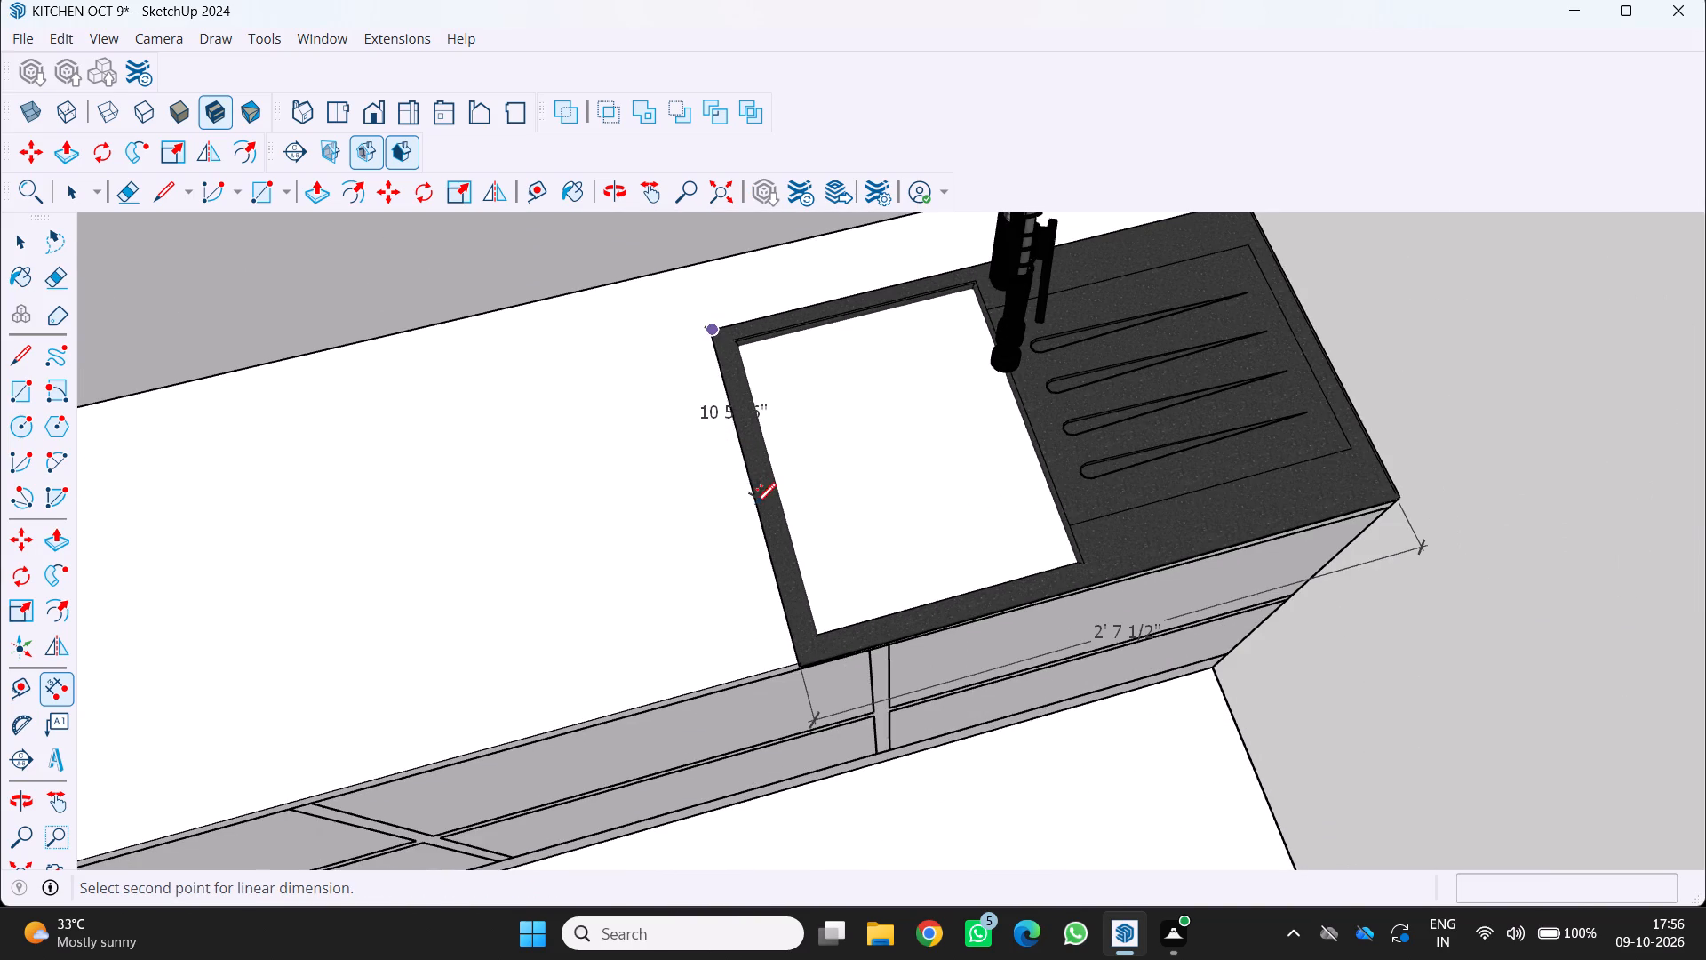
scroll(757, 507, down, 3)
scroll(792, 567, up, 4)
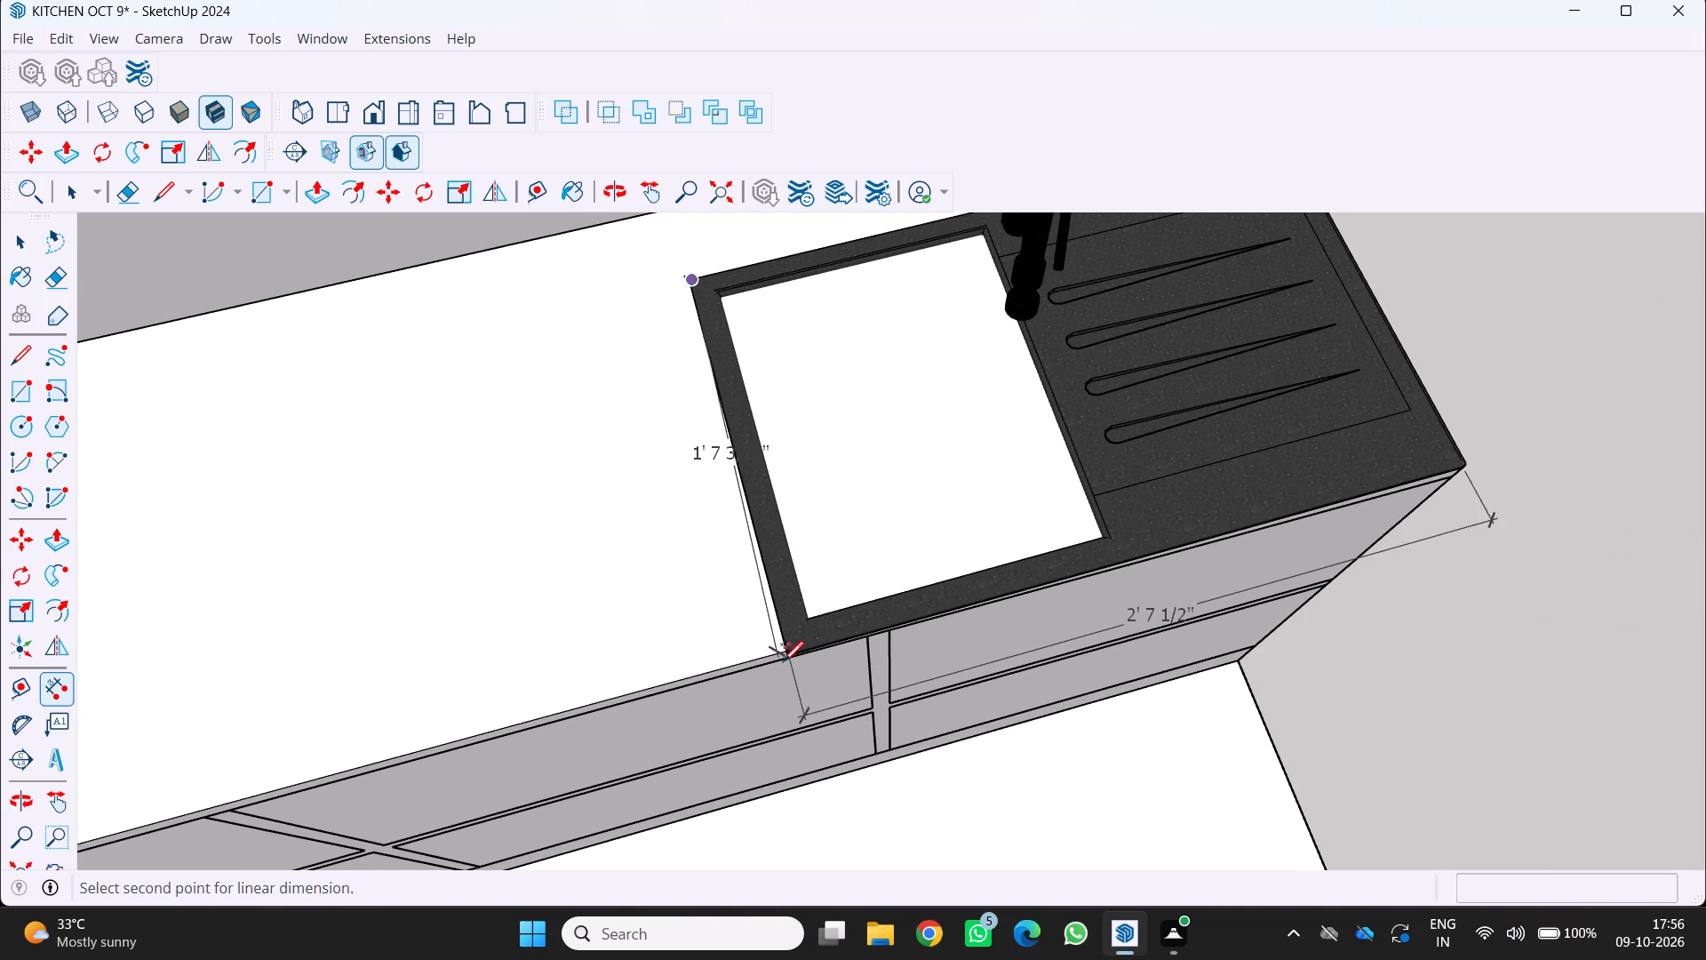
click(790, 656)
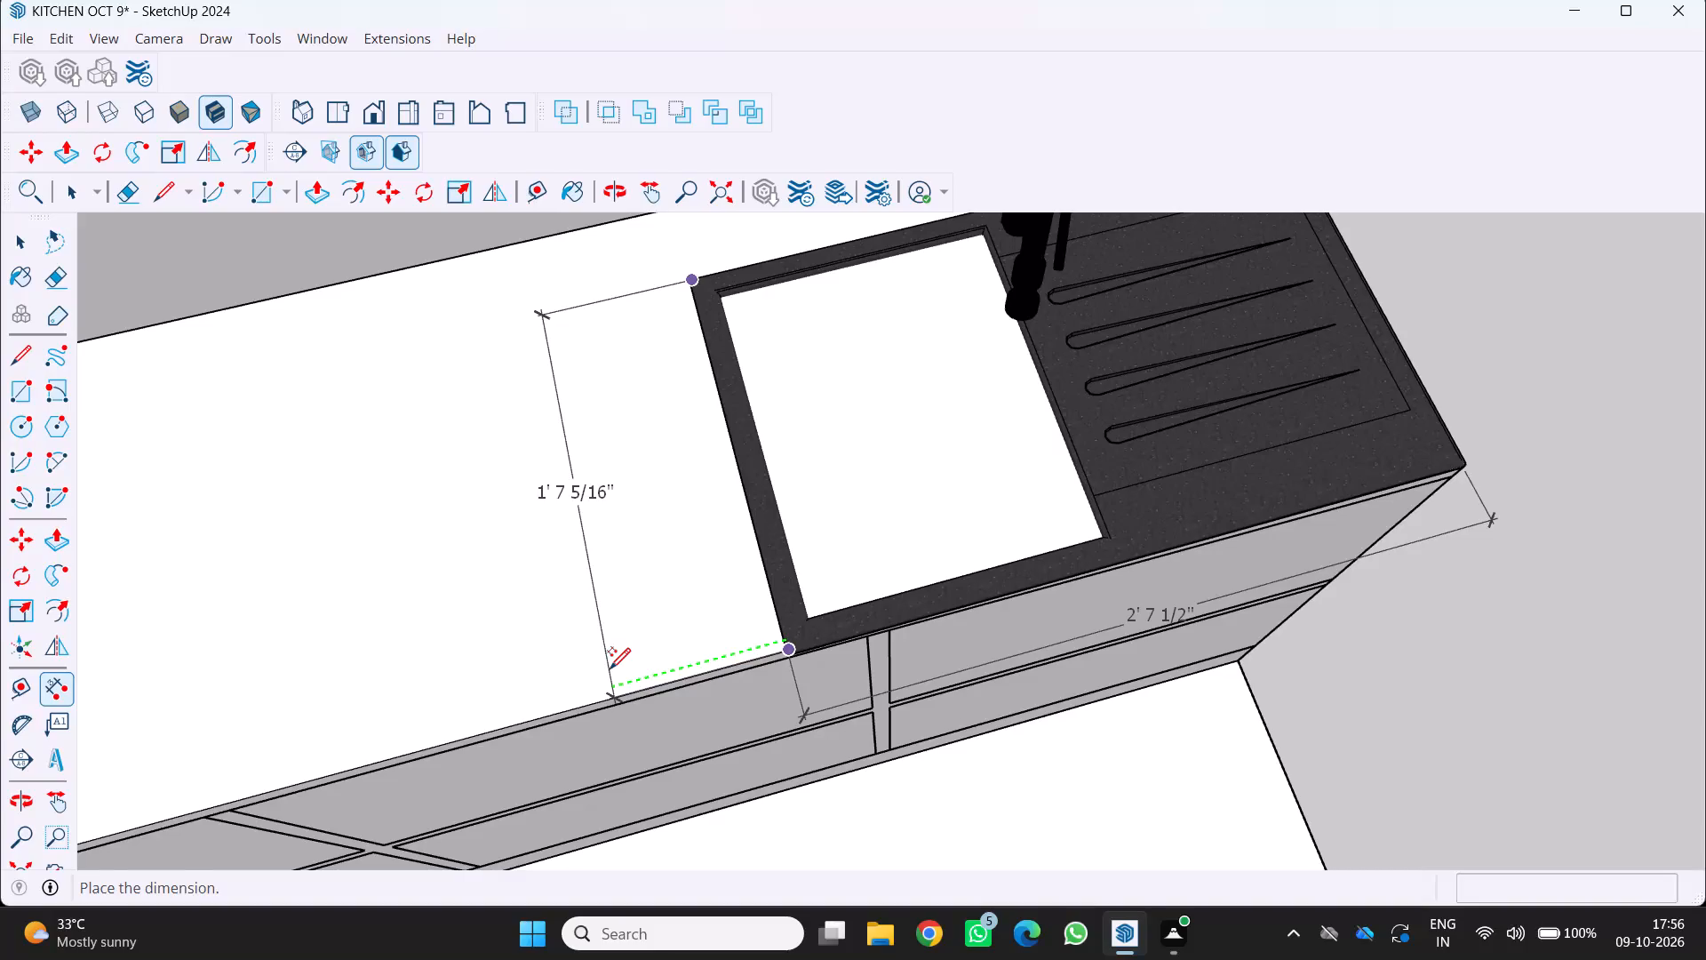
scroll(610, 668, down, 5)
middle_drag(597, 667, 472, 631)
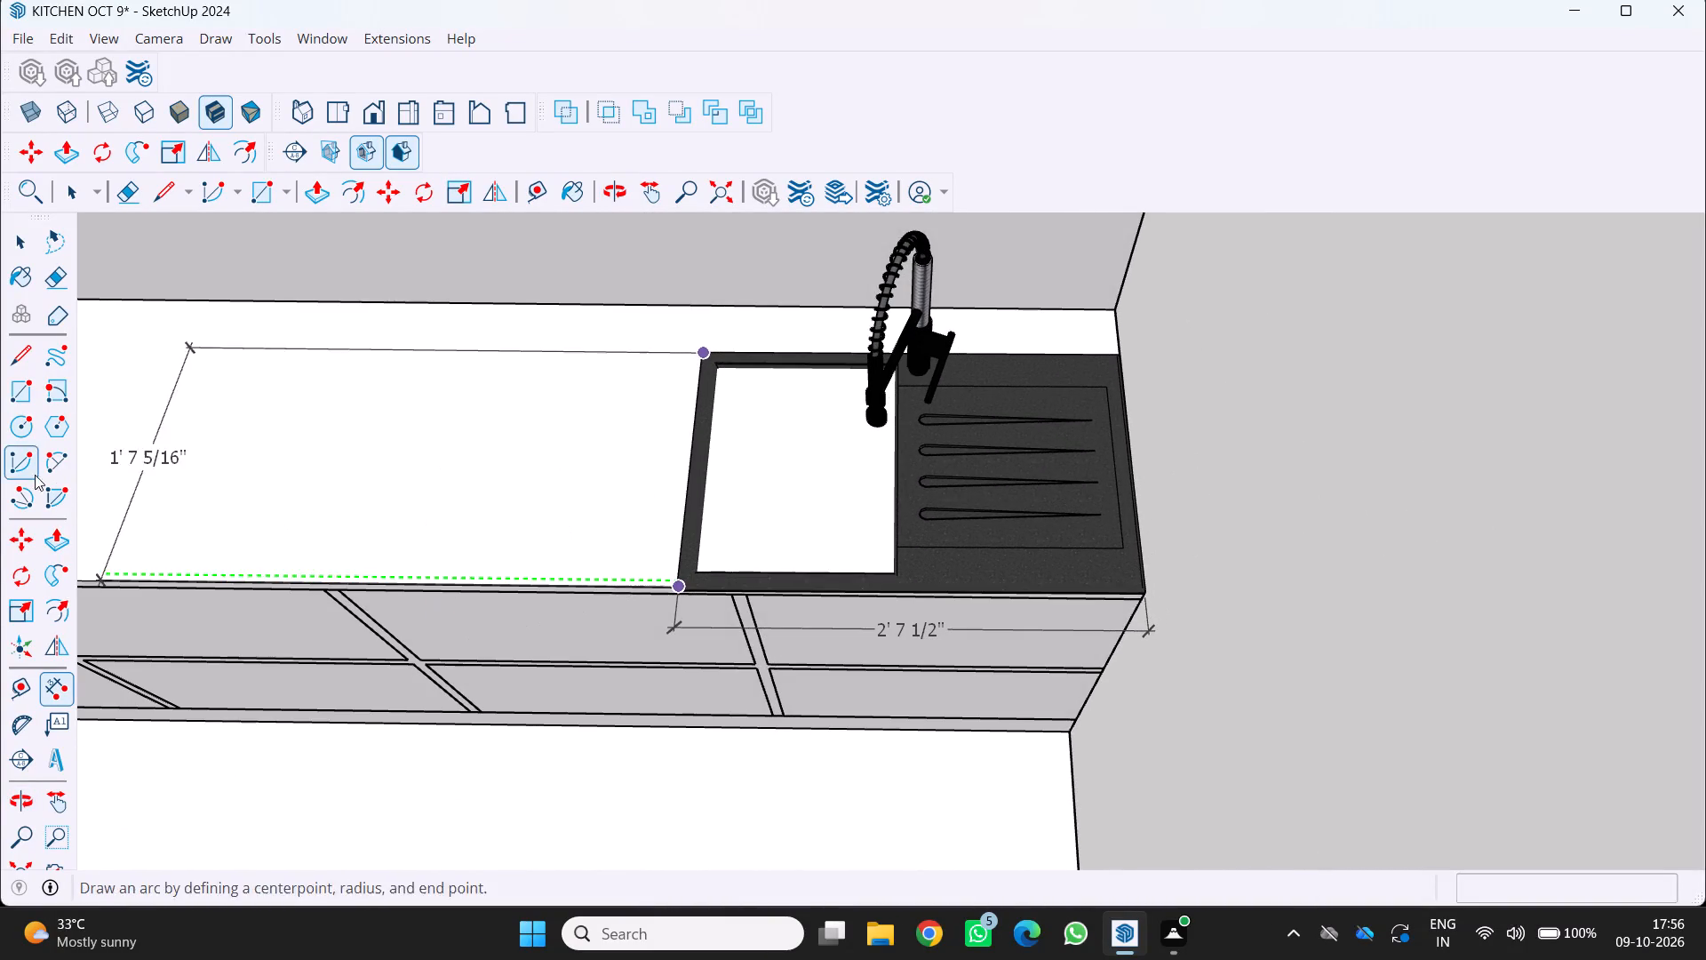
scroll(68, 474, down, 2)
click(592, 595)
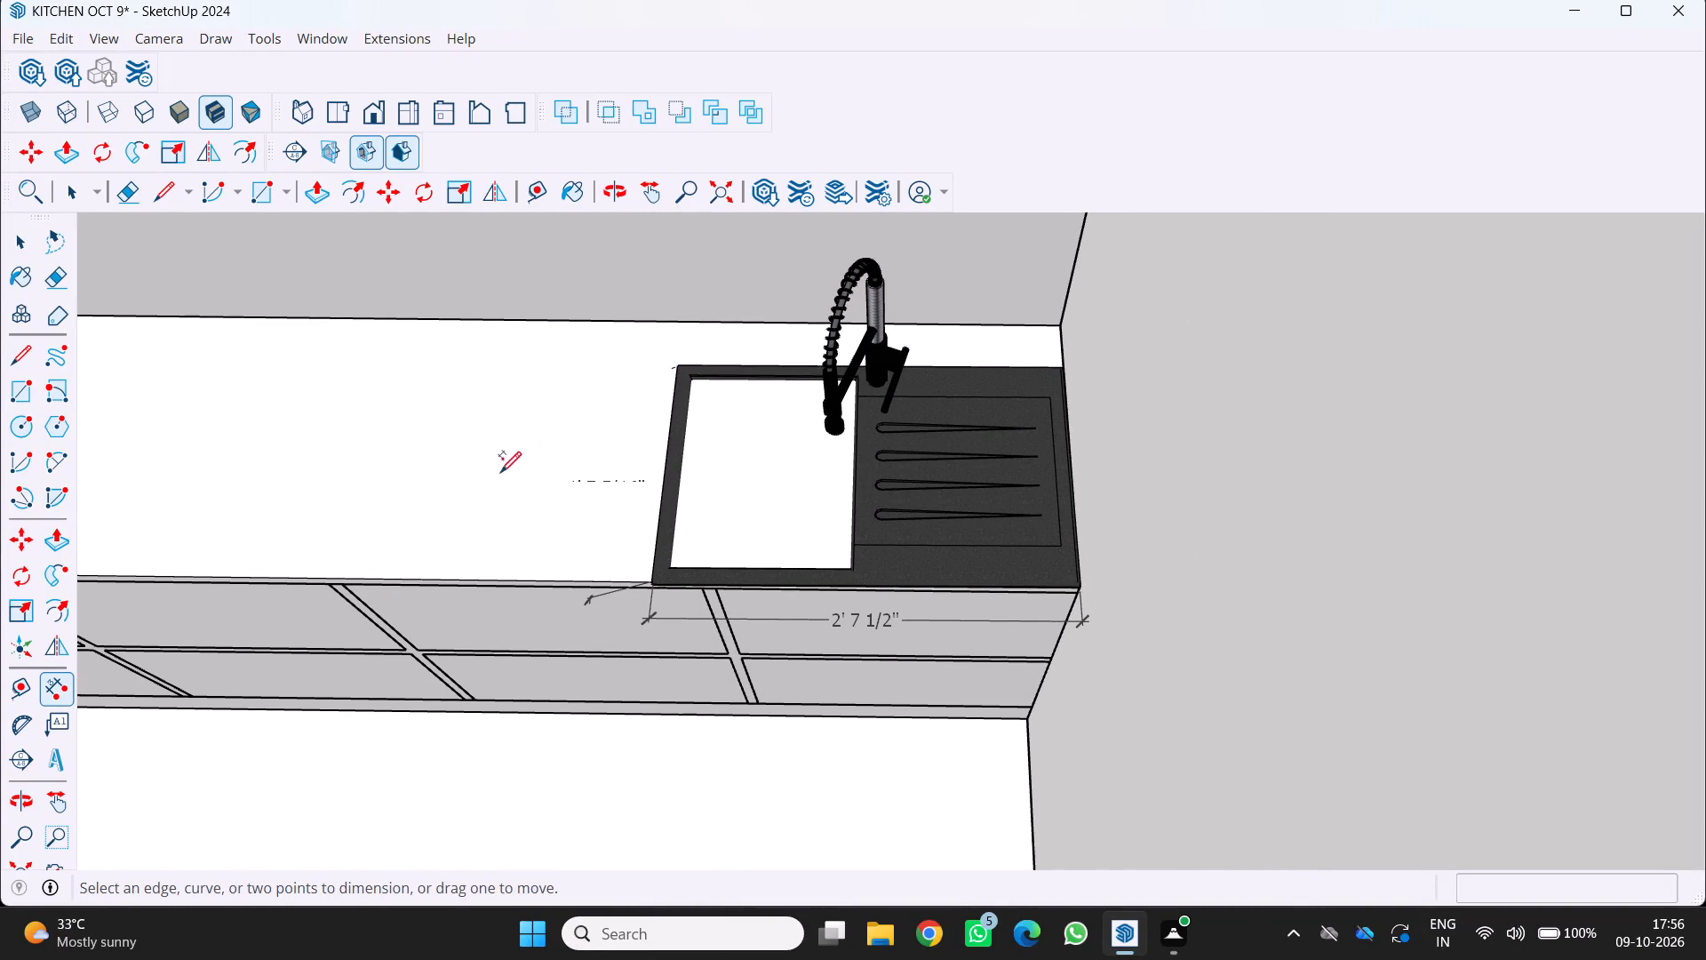
click(525, 509)
scroll(403, 546, down, 3)
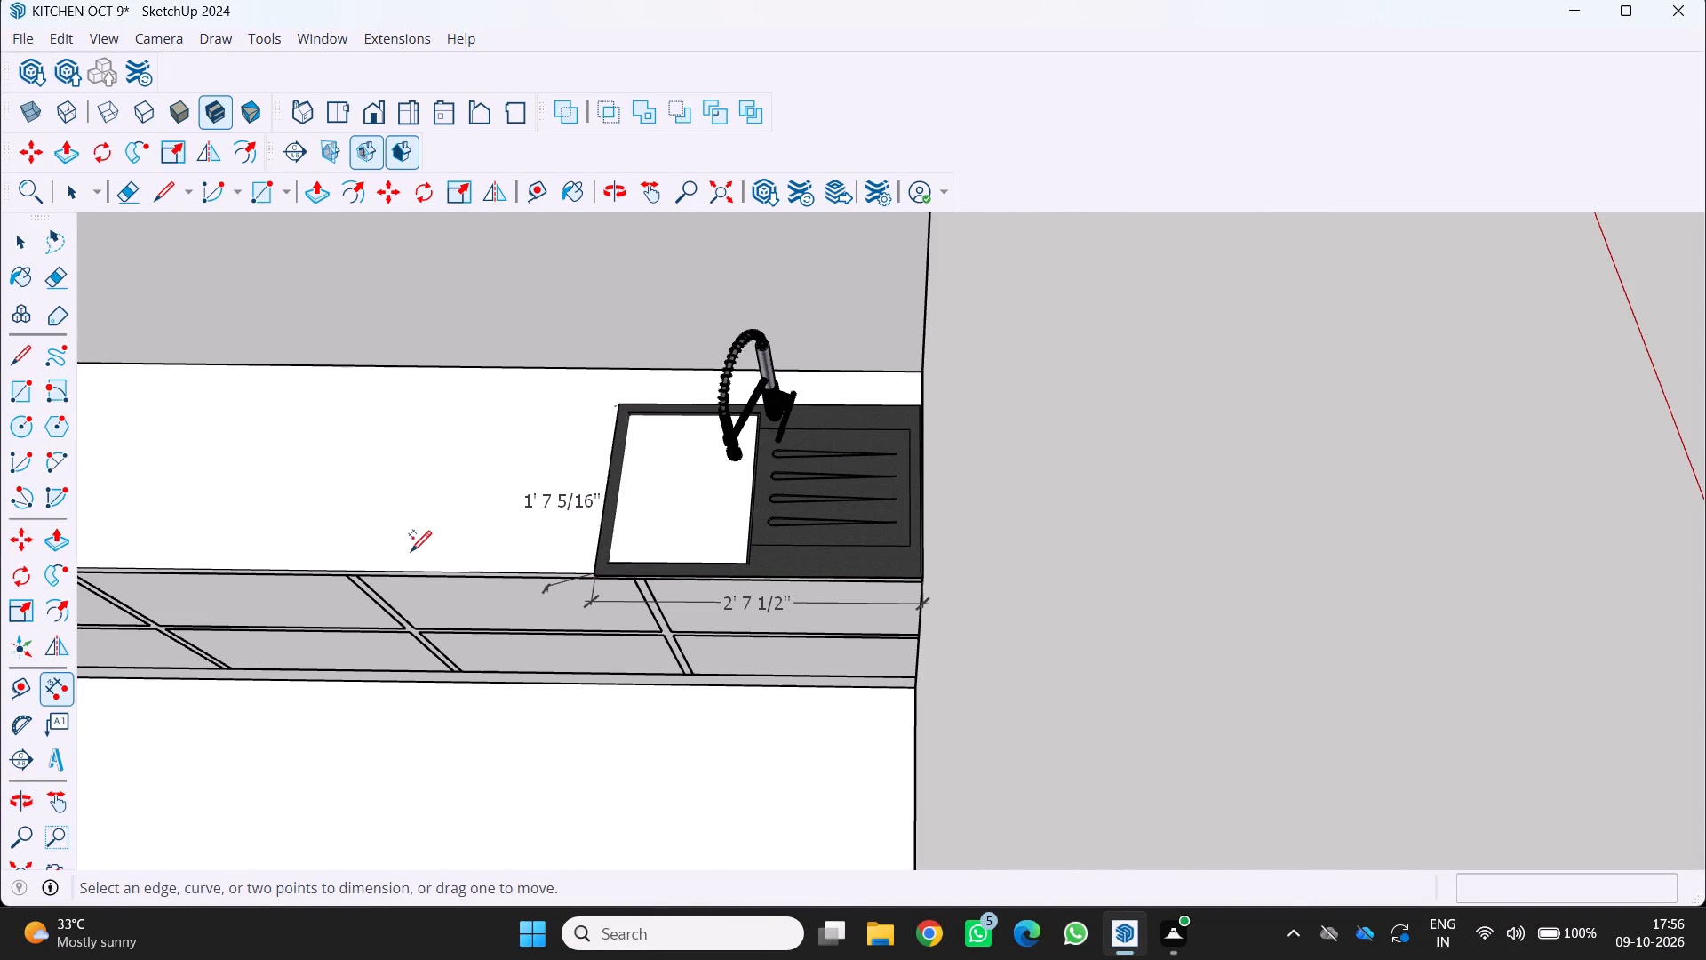
key(Escape)
key(Escape)
Draw a 2' 7" by 1' 7" rectangle on the drawer counter's top, on the open stretch beside the sink.
scroll(311, 522, down, 2)
middle_drag(312, 522, 219, 521)
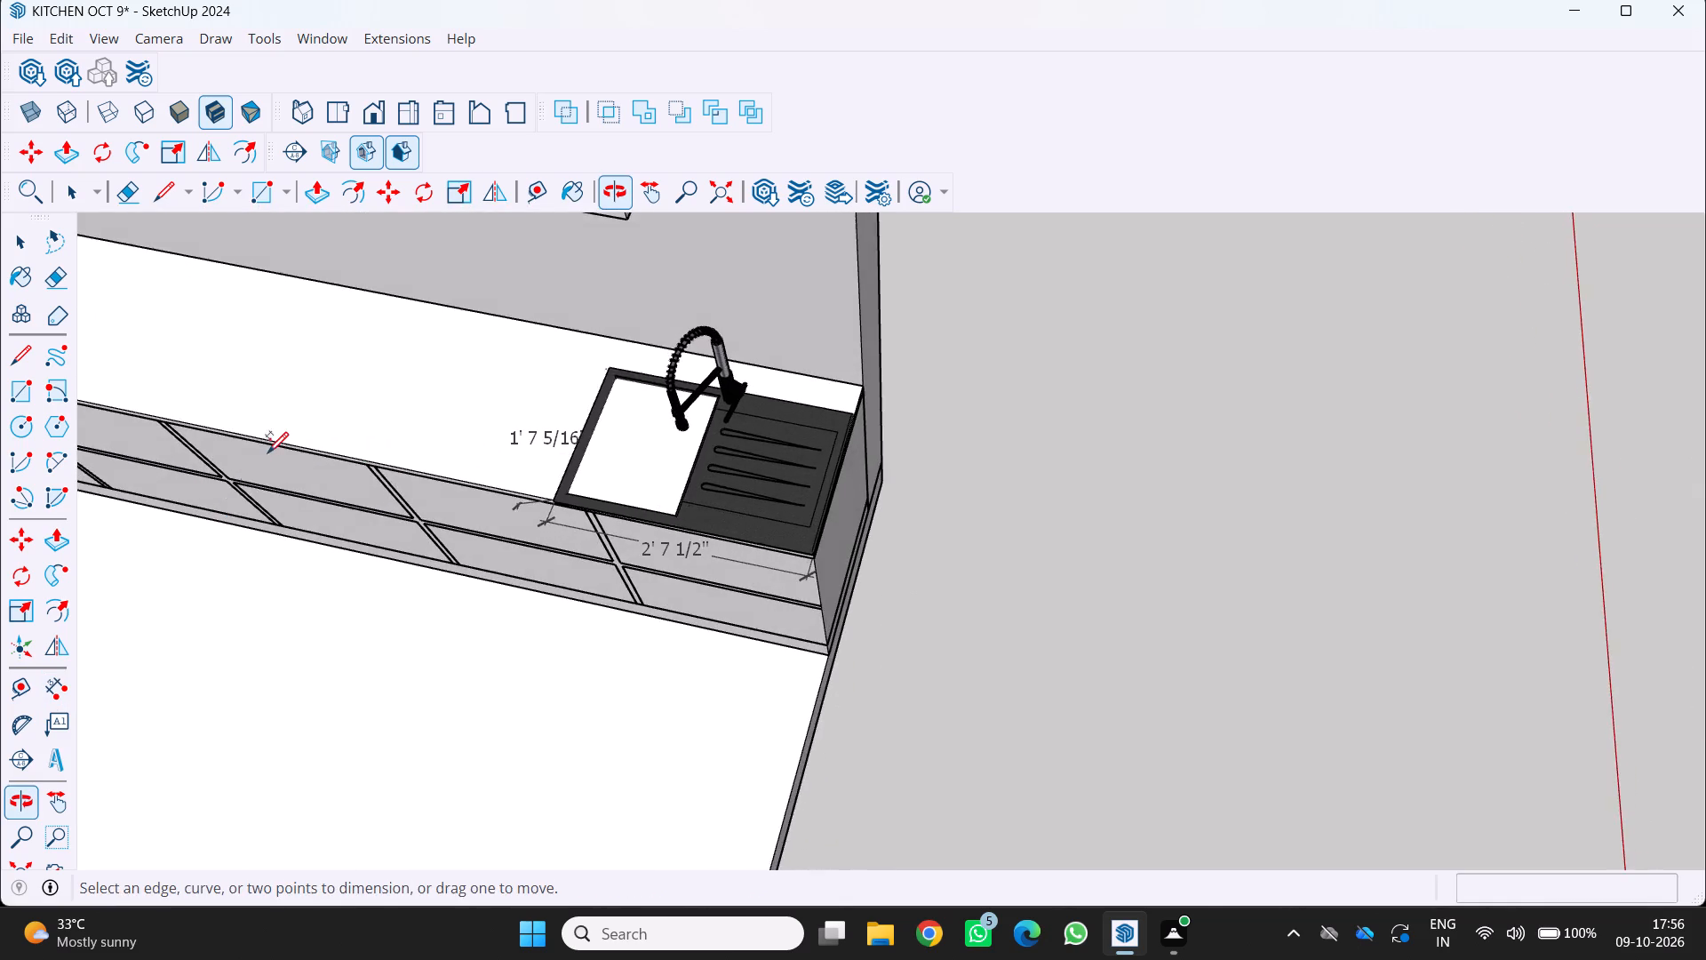
scroll(265, 450, down, 4)
middle_drag(252, 452, 0, 309)
scroll(168, 406, down, 5)
middle_drag(329, 412, 553, 233)
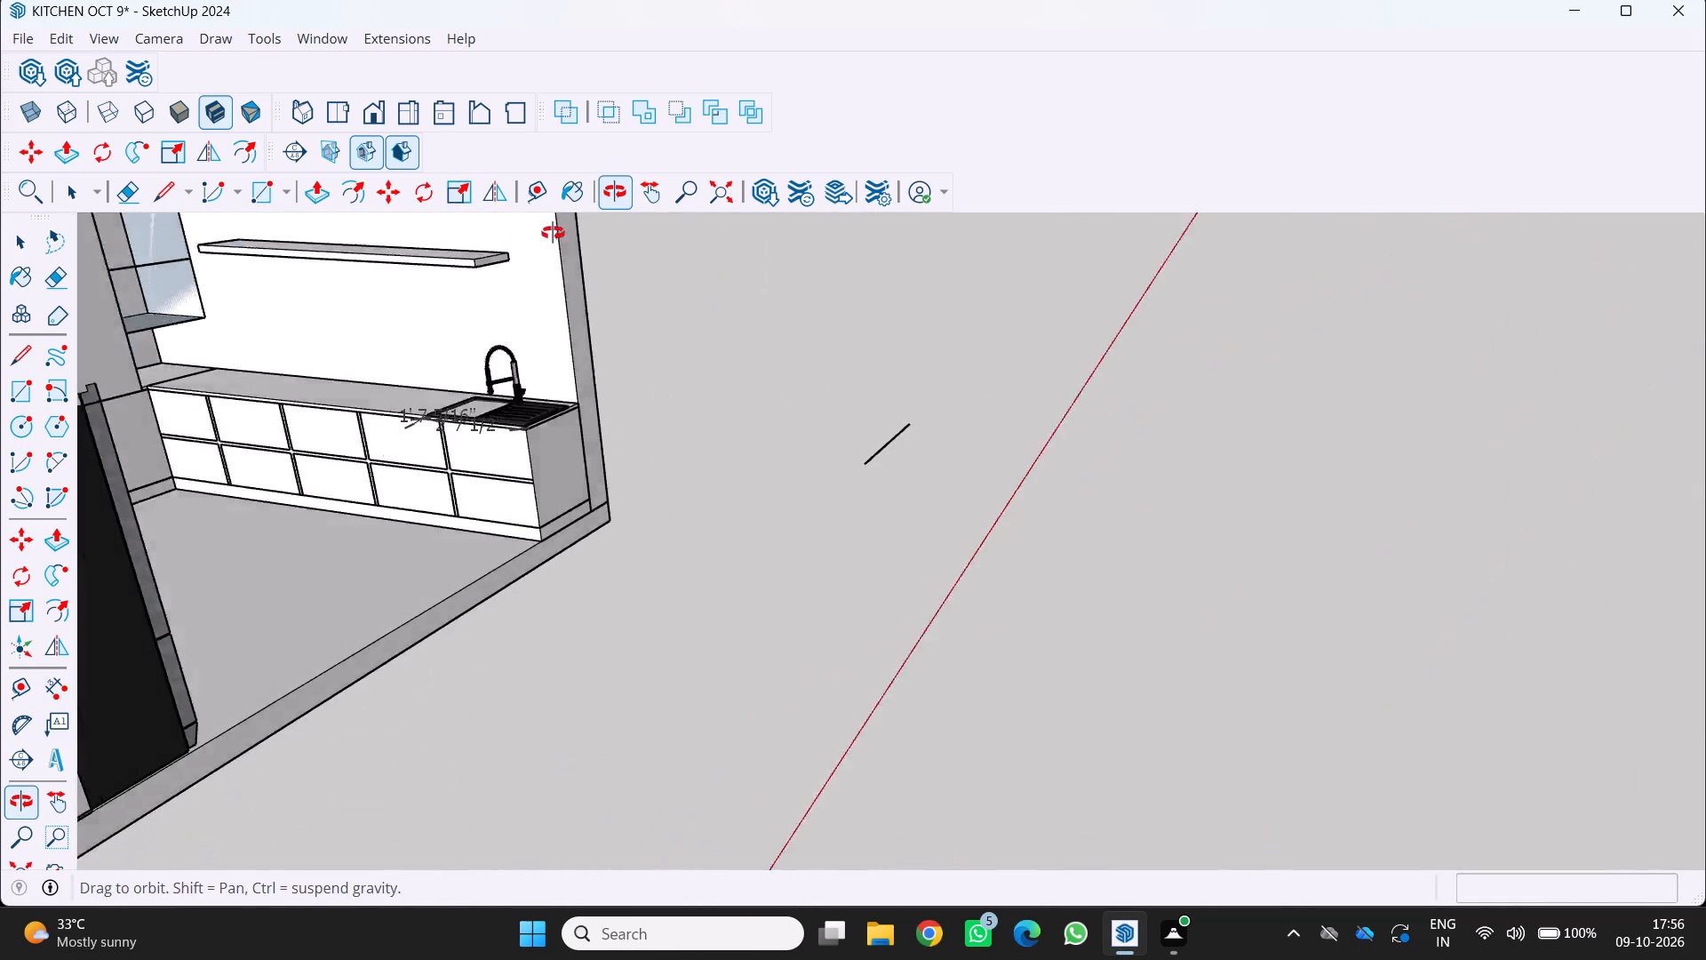
middle_drag(553, 233, 554, 229)
scroll(519, 260, up, 1)
middle_drag(213, 405, 190, 505)
scroll(219, 407, up, 1)
middle_click(190, 505)
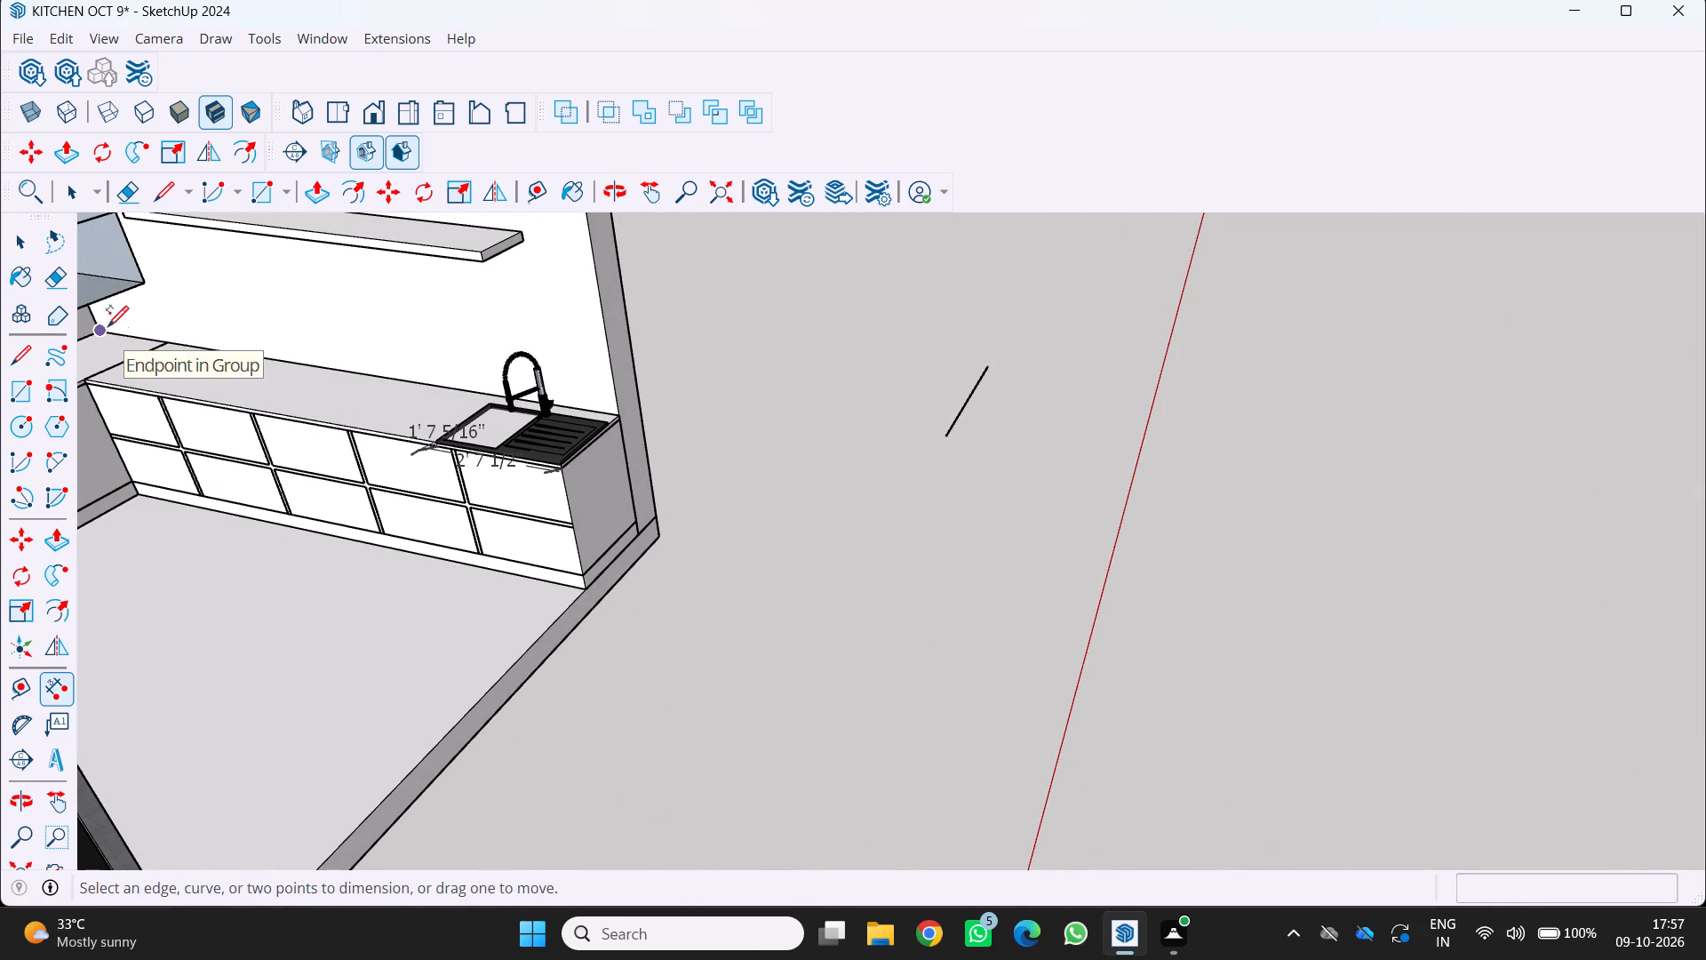
click(19, 385)
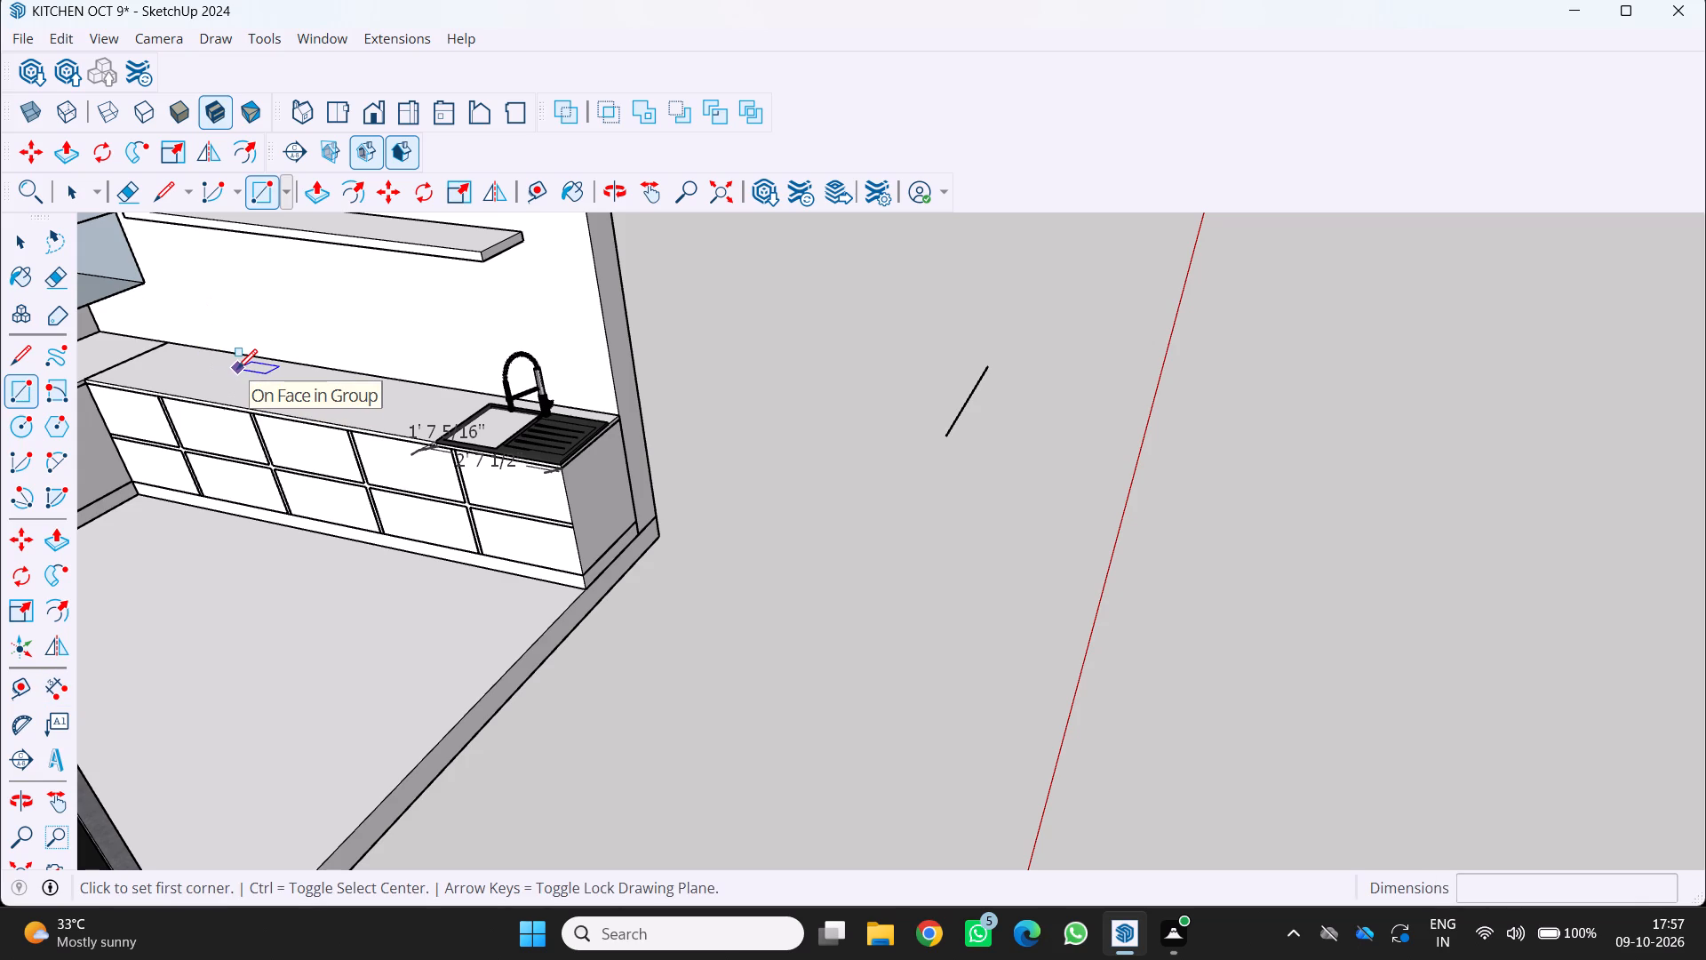
click(241, 367)
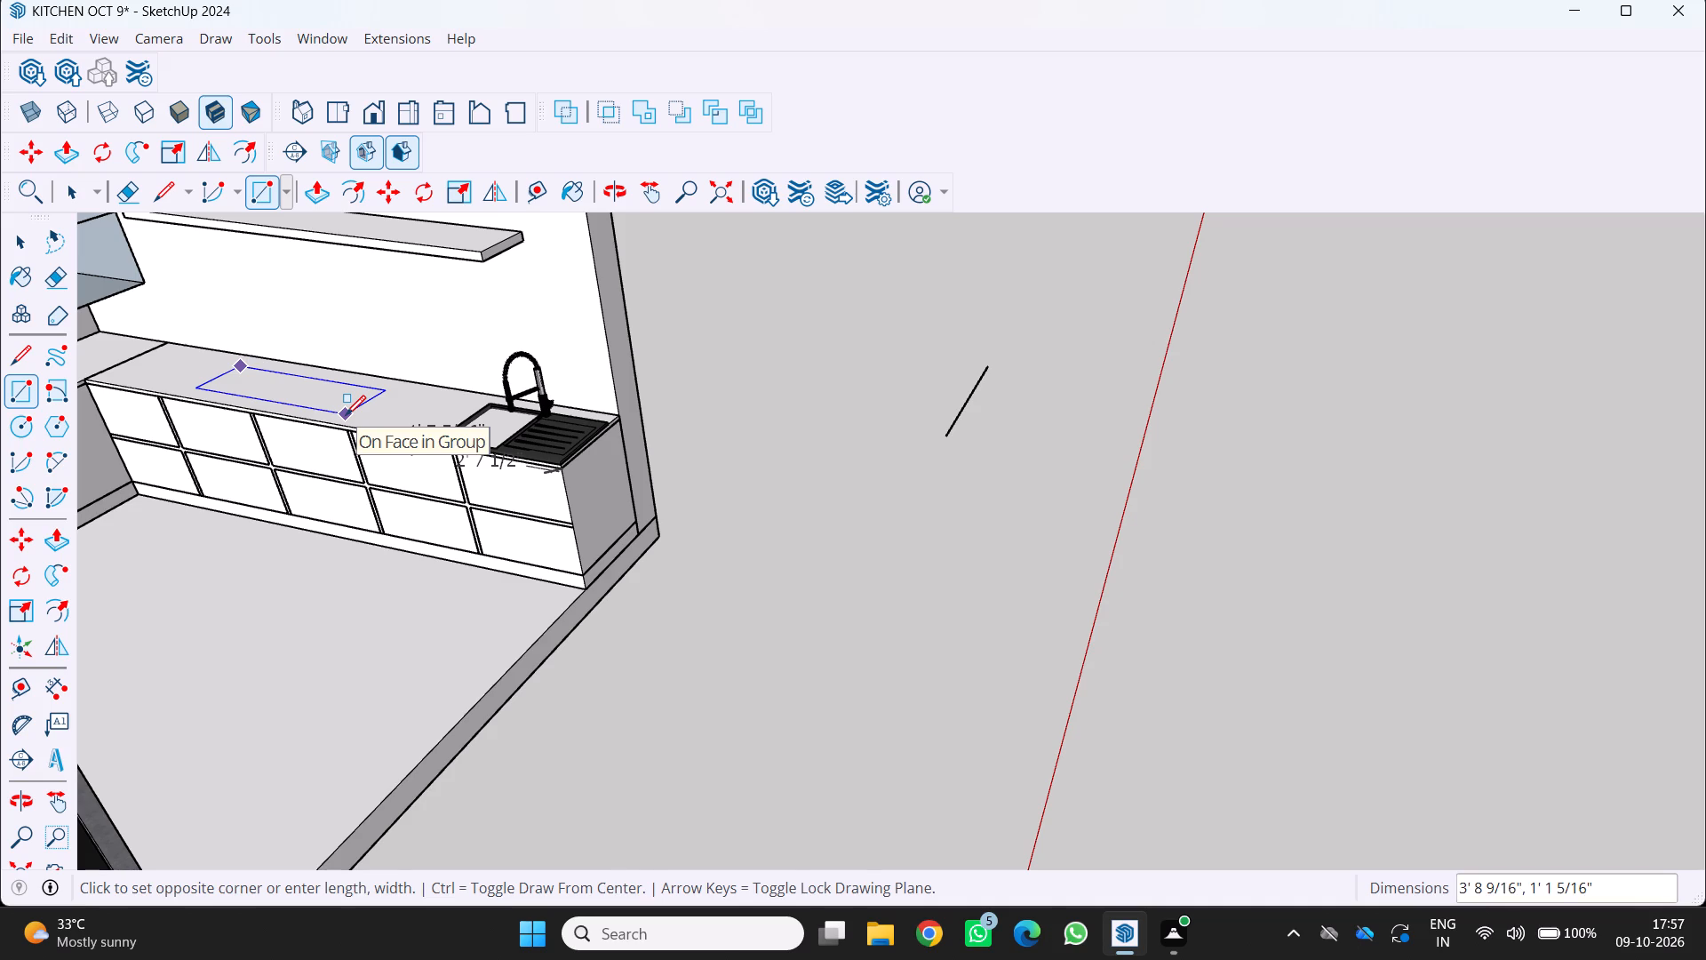
key(2)
text('7)
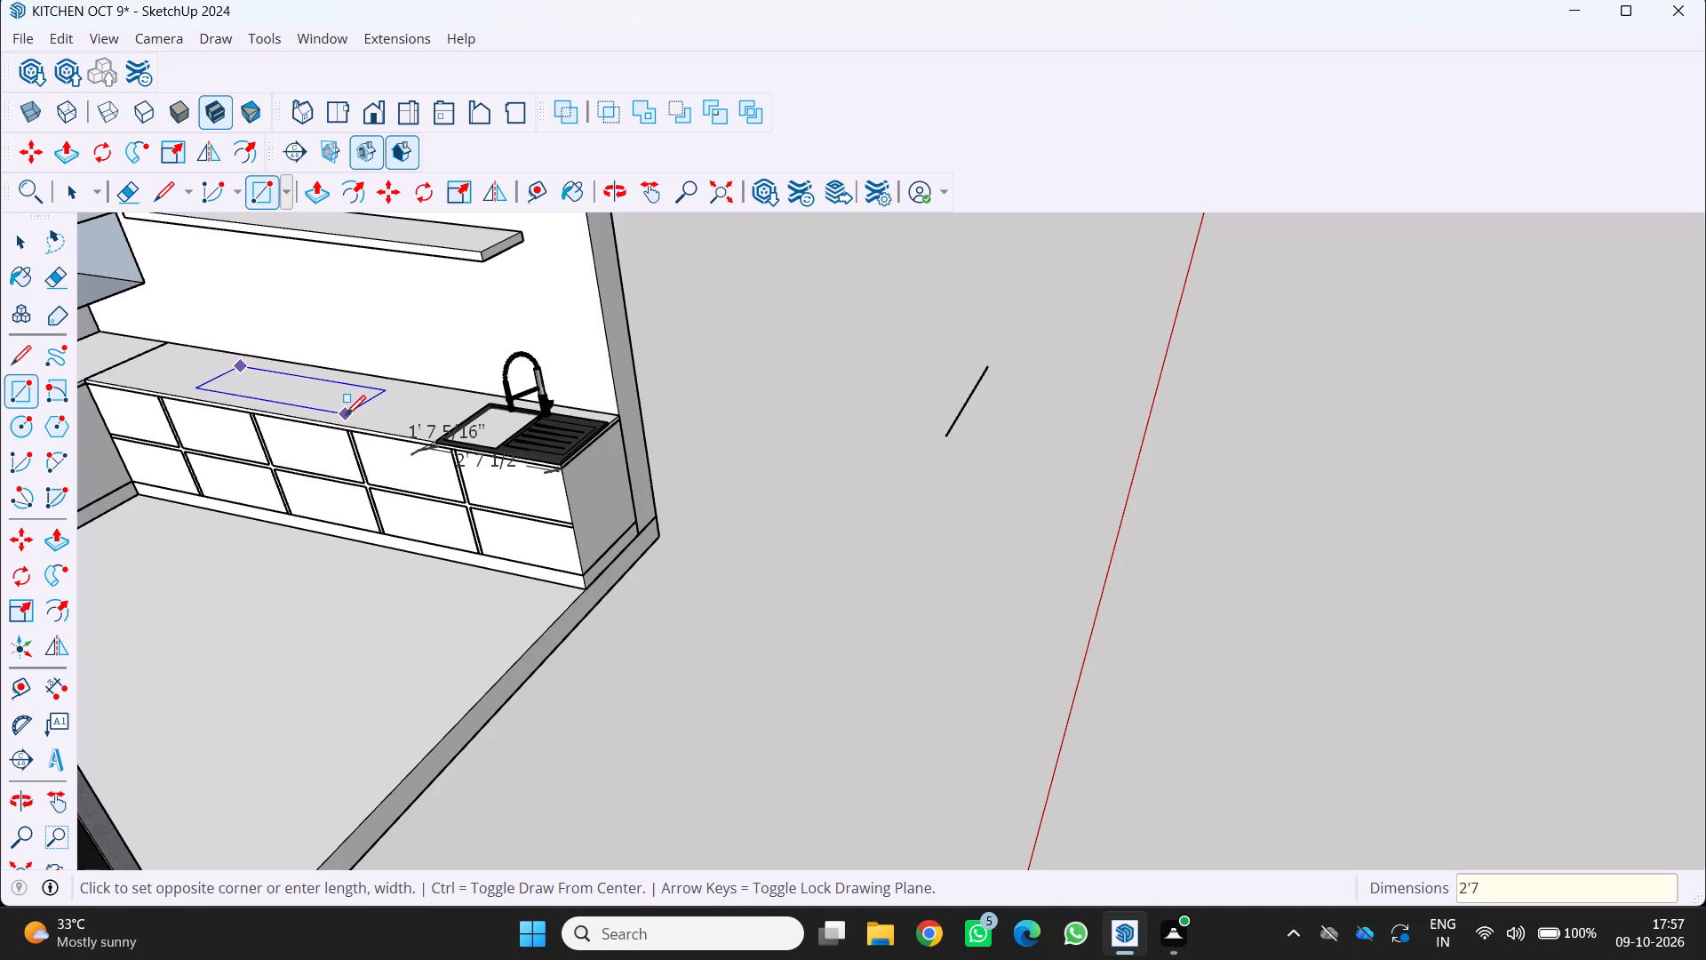
key(comma)
key(1)
key(apostrophe)
key(7)
key(Return)
Move the new rectangle with its edges about 3 1/4" toward the wall by its sink-side back corner.
scroll(127, 404, up, 1)
middle_drag(136, 408, 155, 419)
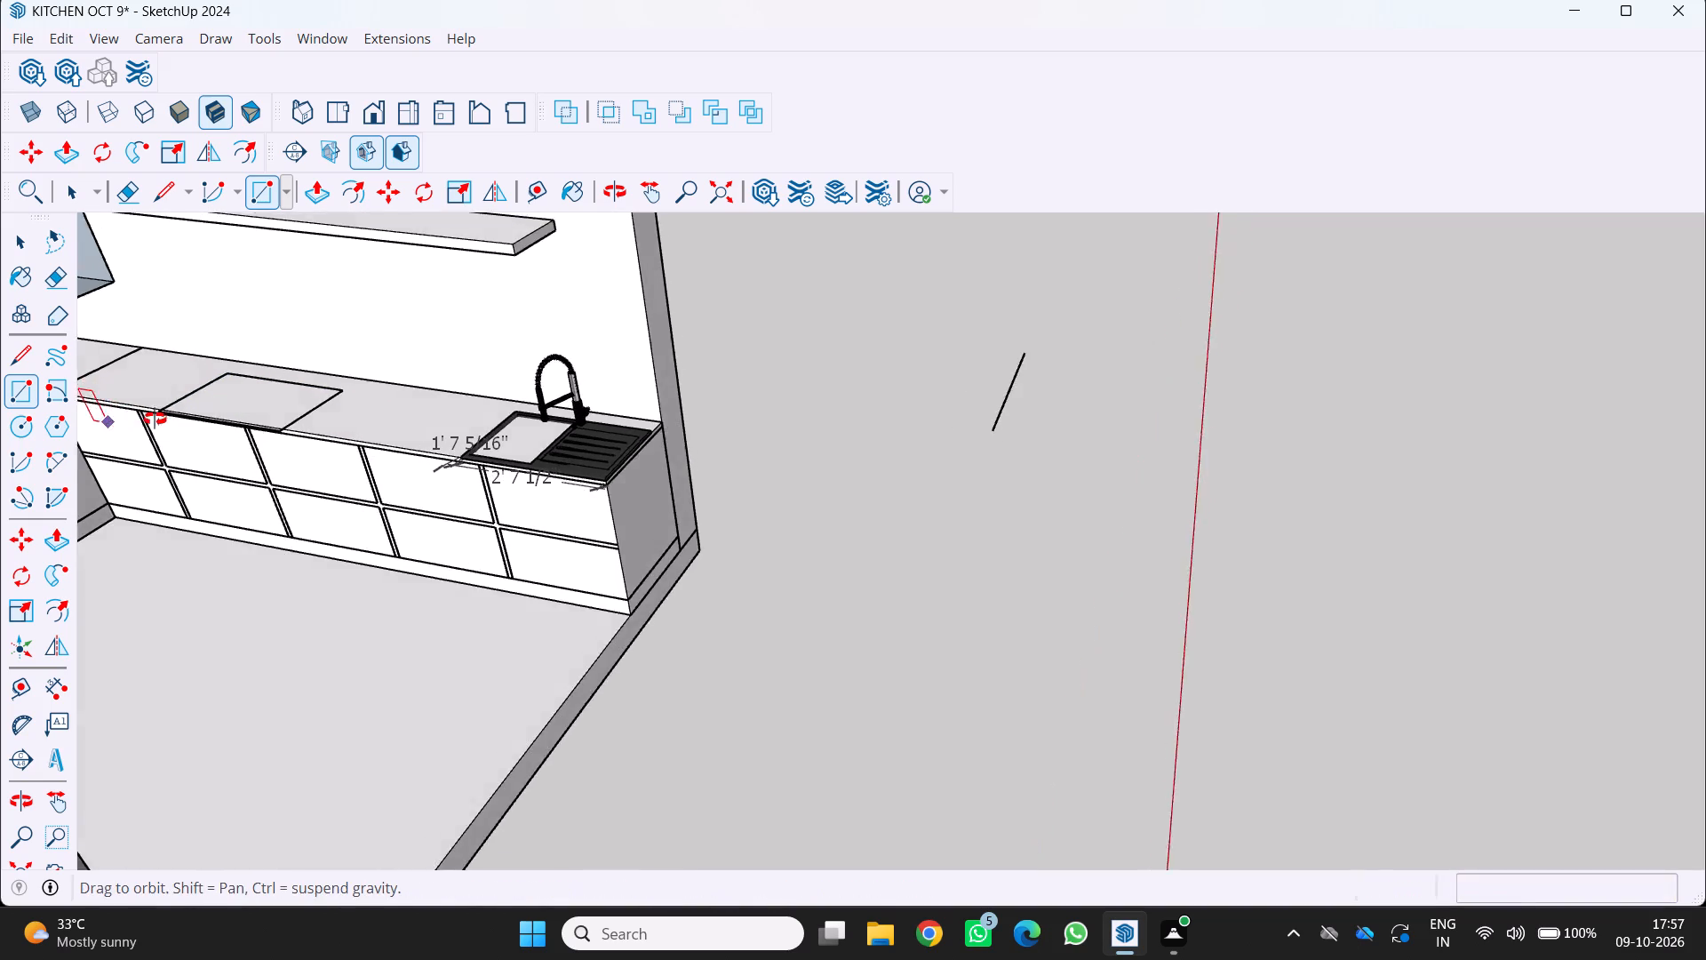
middle_drag(155, 419, 211, 493)
scroll(266, 475, up, 3)
middle_drag(272, 472, 280, 524)
scroll(272, 472, up, 1)
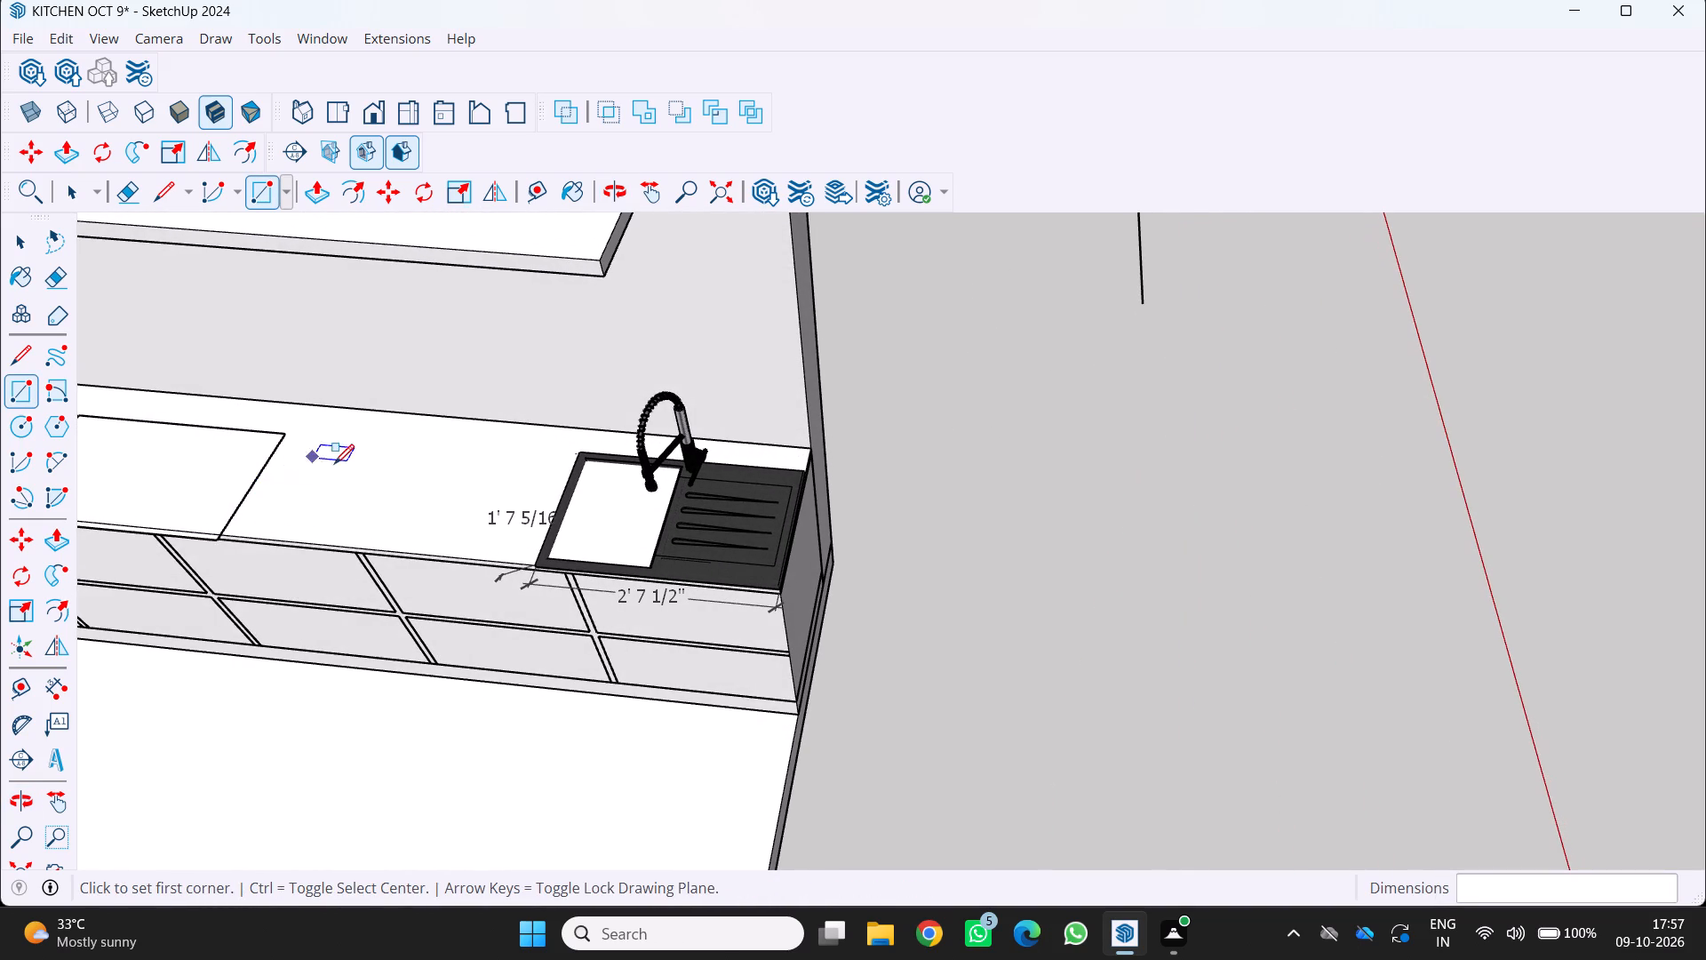
key(space)
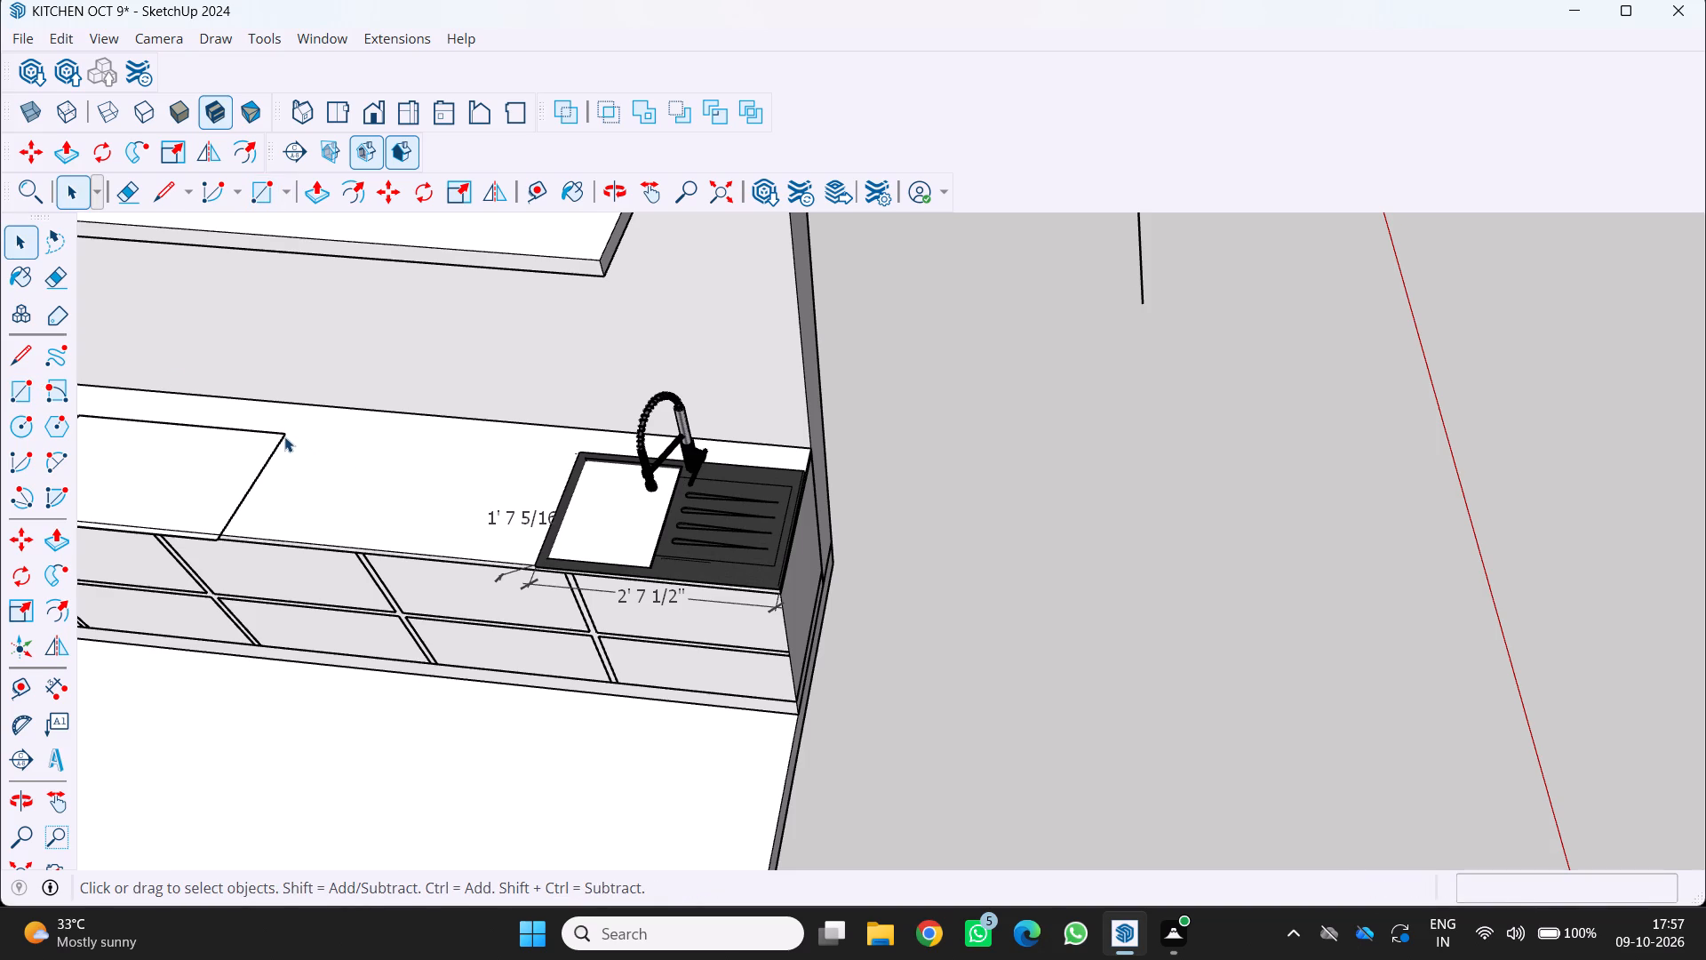
click(280, 431)
drag(271, 425, 283, 448)
click(274, 443)
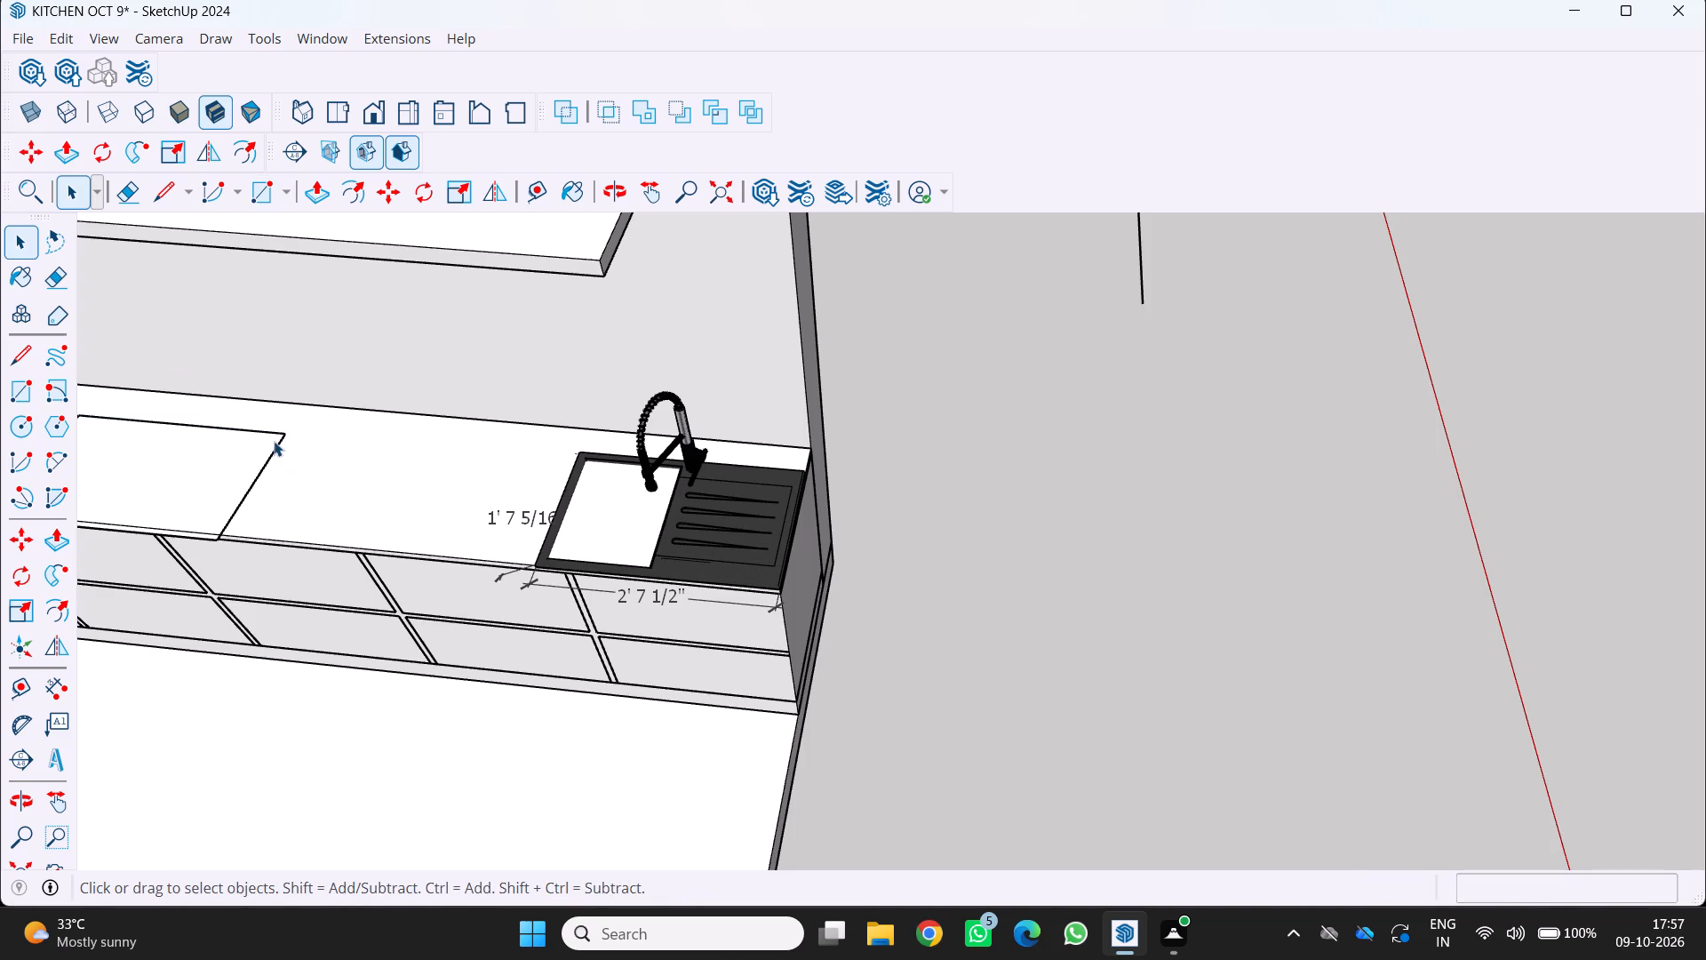
click(283, 452)
double_click(276, 441)
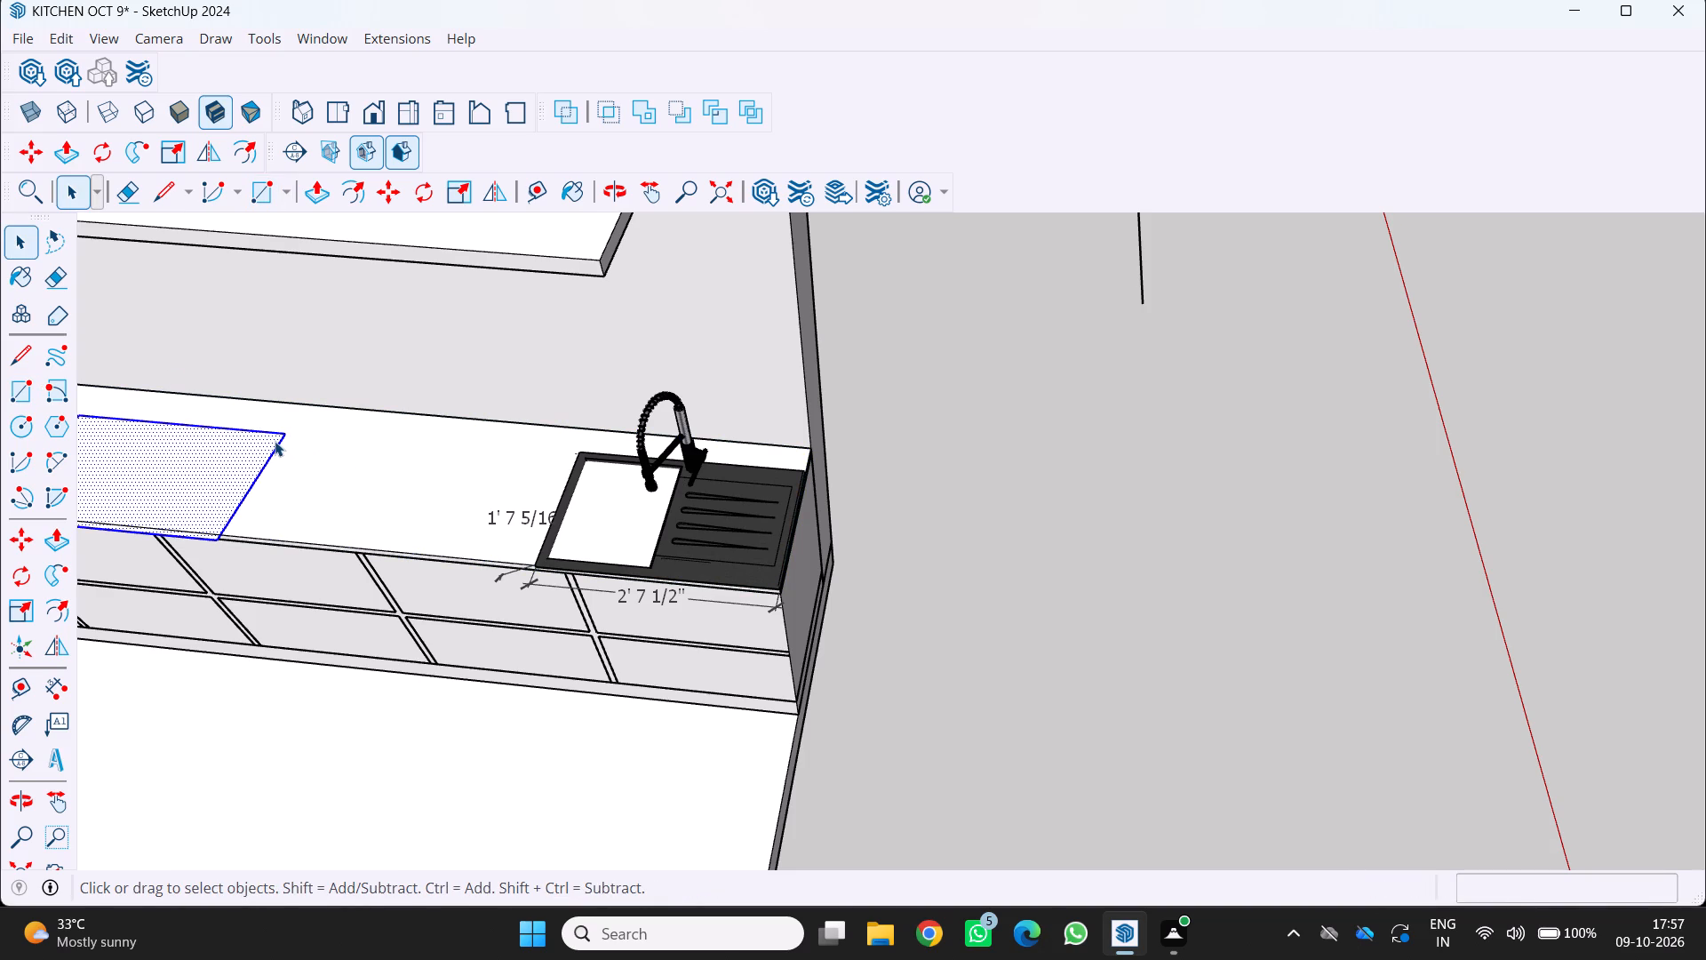
key(m)
scroll(231, 438, up, 2)
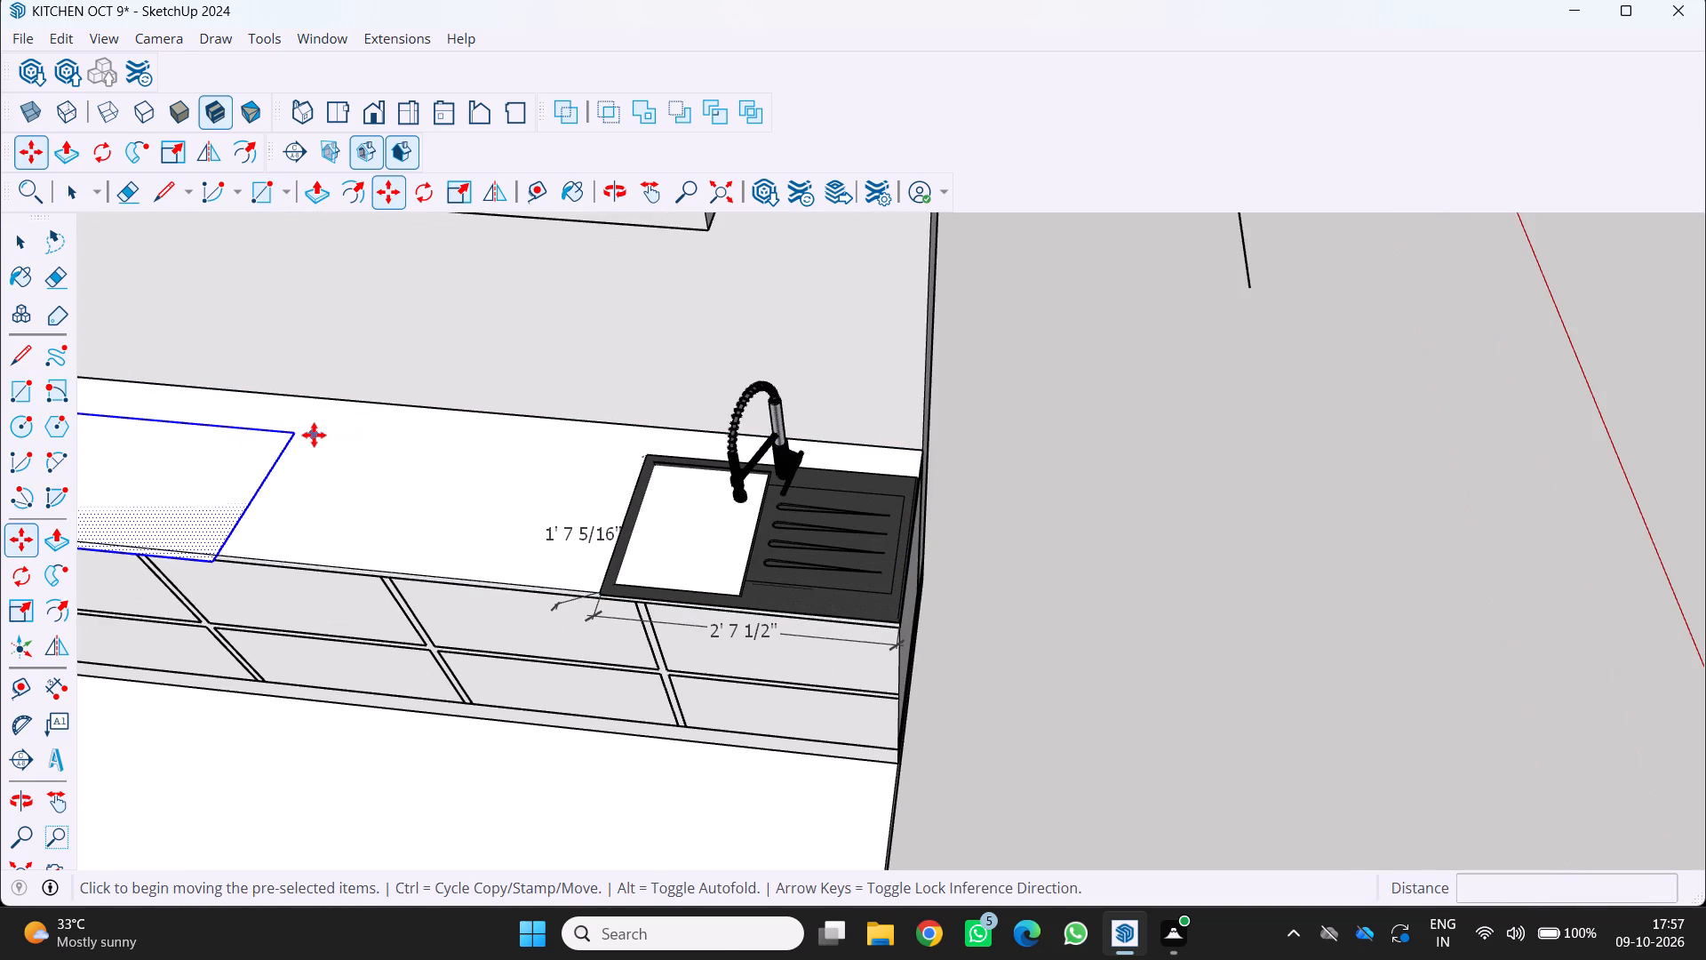
click(294, 430)
click(307, 412)
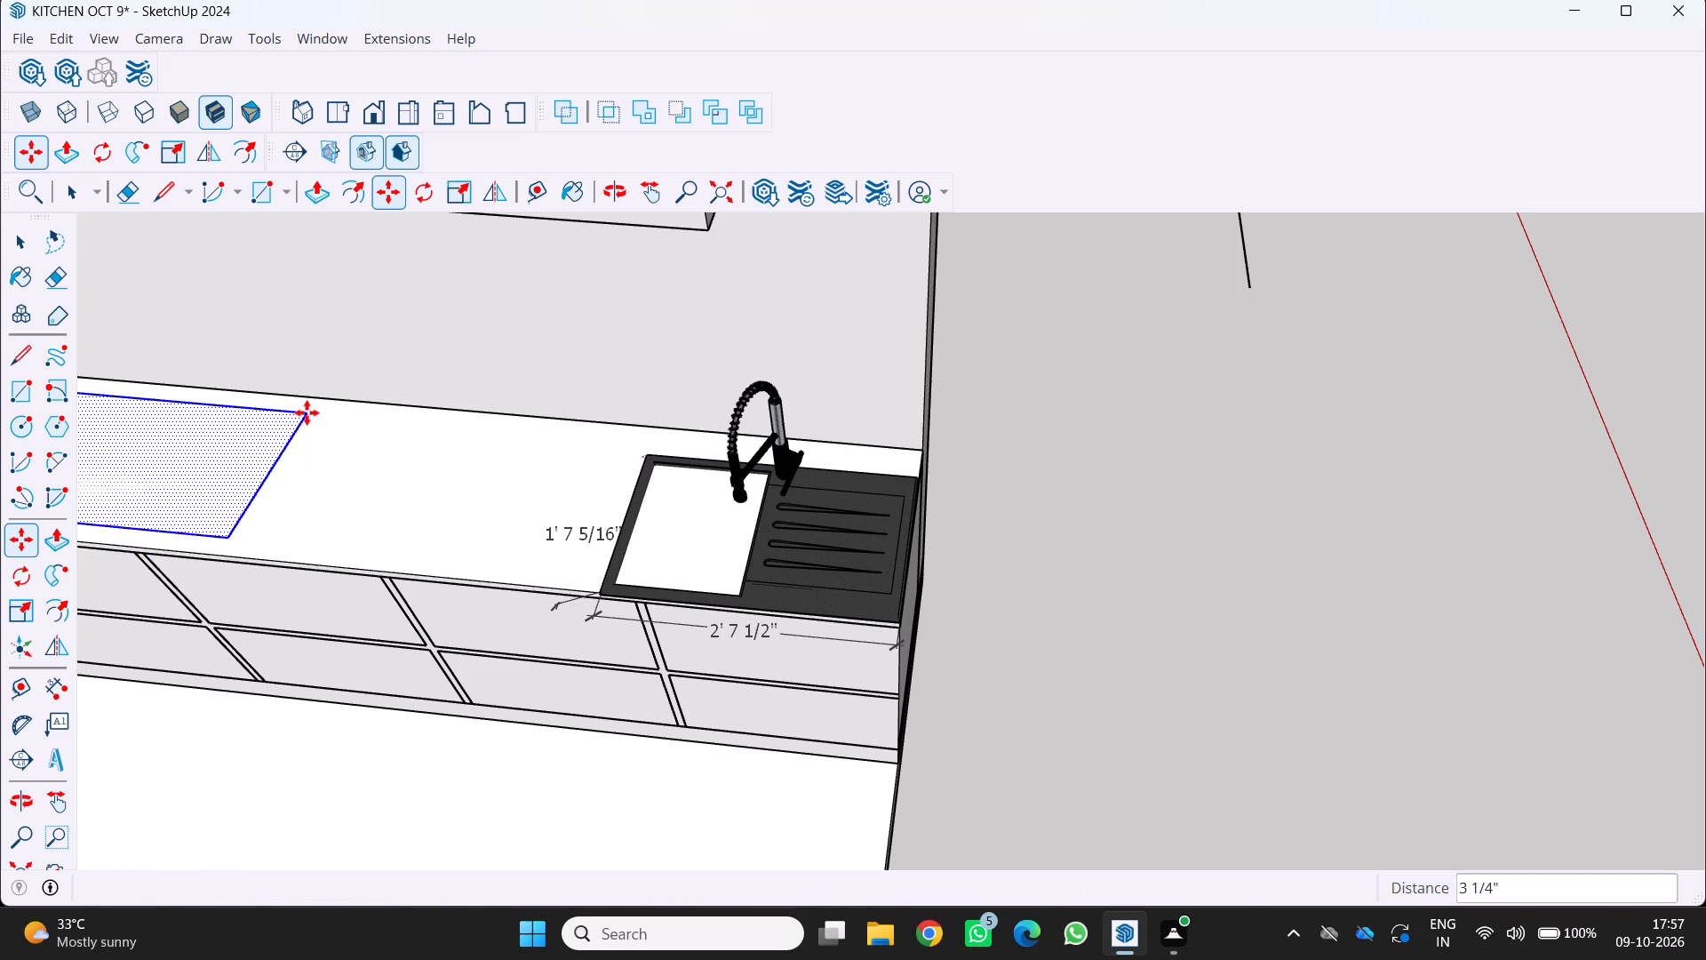
key(space)
Push the rectangle's face about 2' 5" down through the drawer counter to form a box.
middle_drag(259, 536, 183, 580)
scroll(179, 577, down, 3)
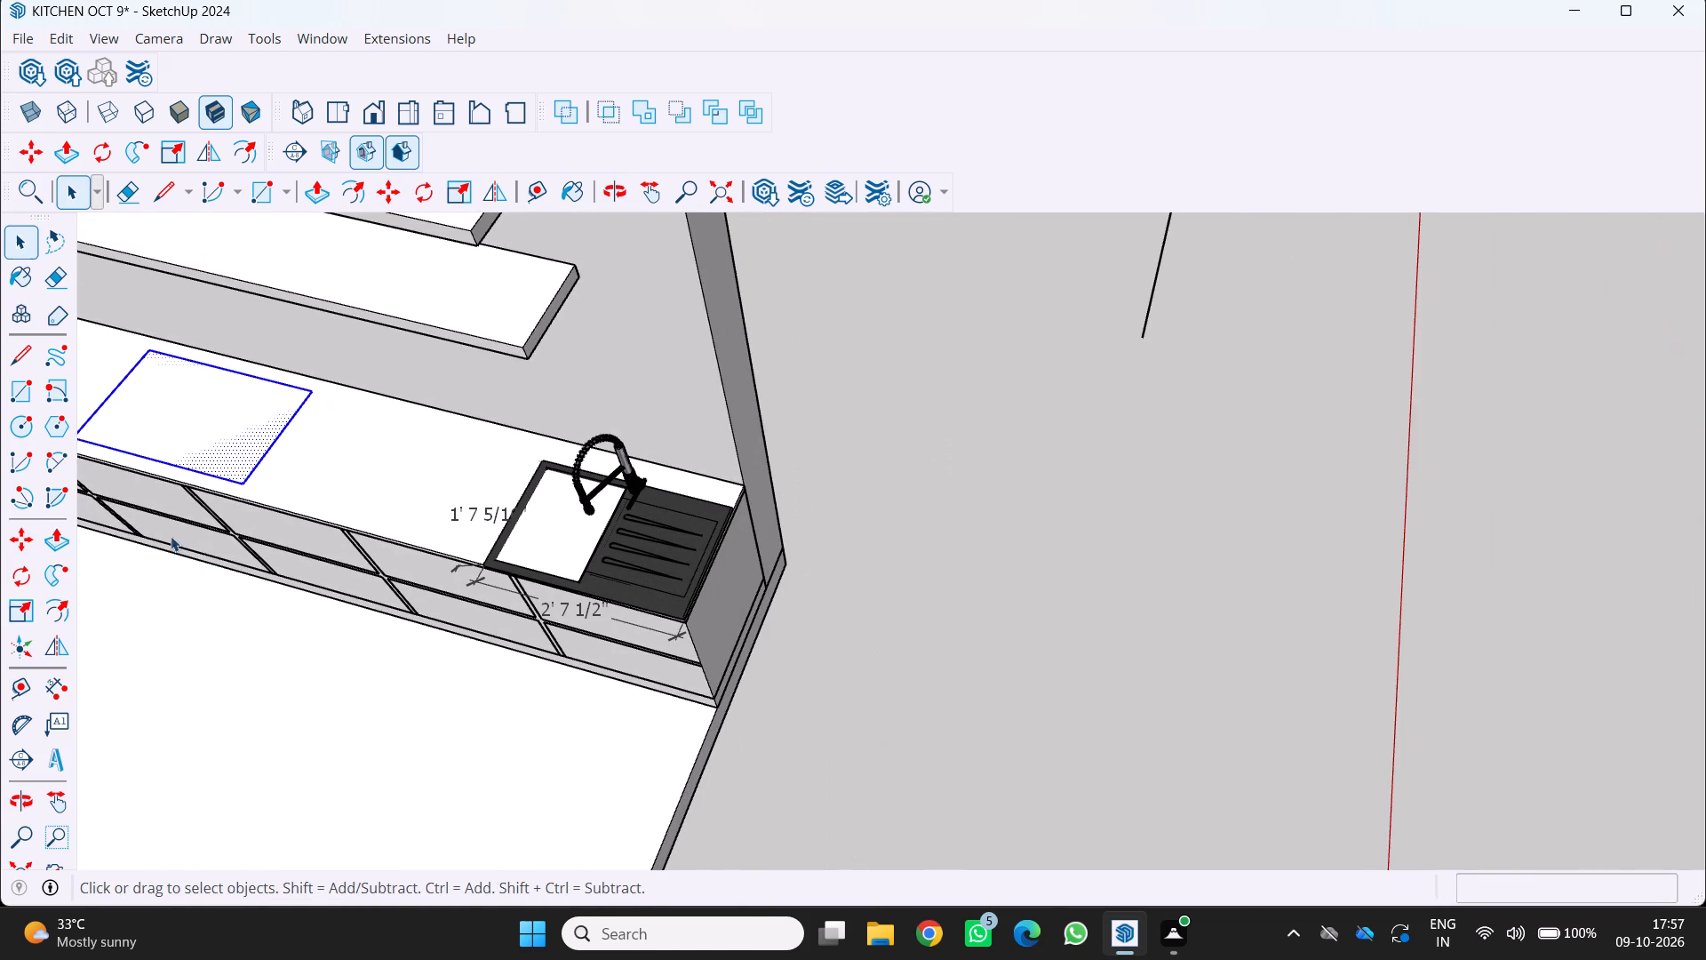
key(p)
click(173, 399)
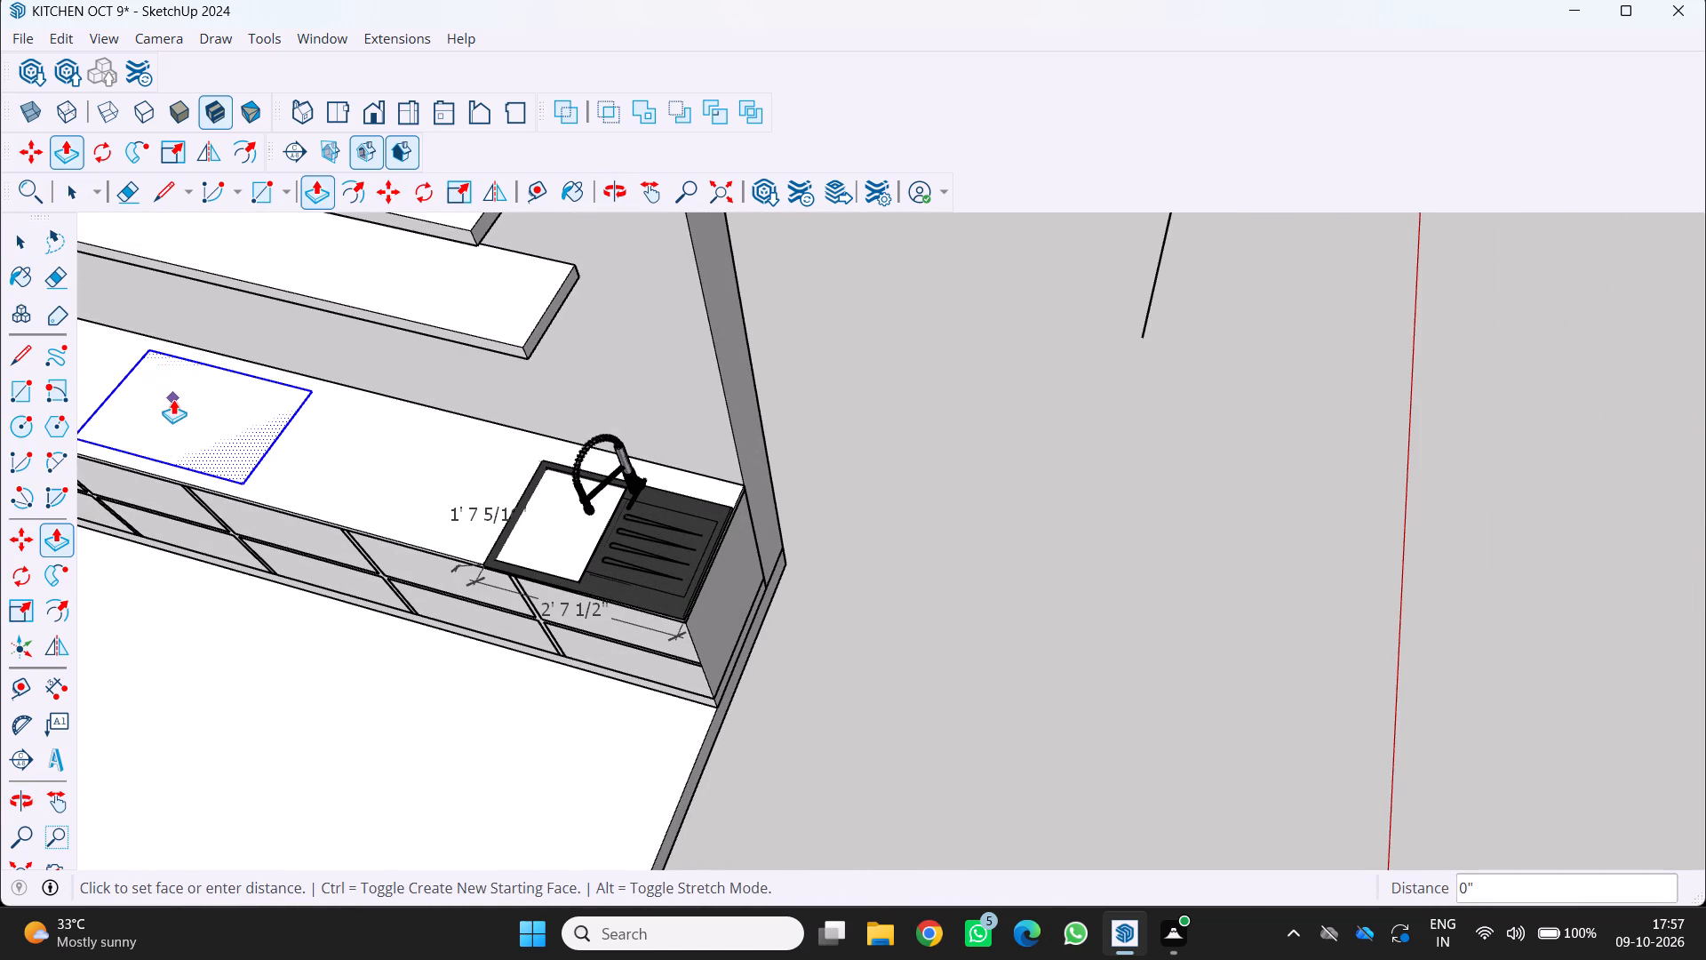
middle_drag(206, 432, 291, 311)
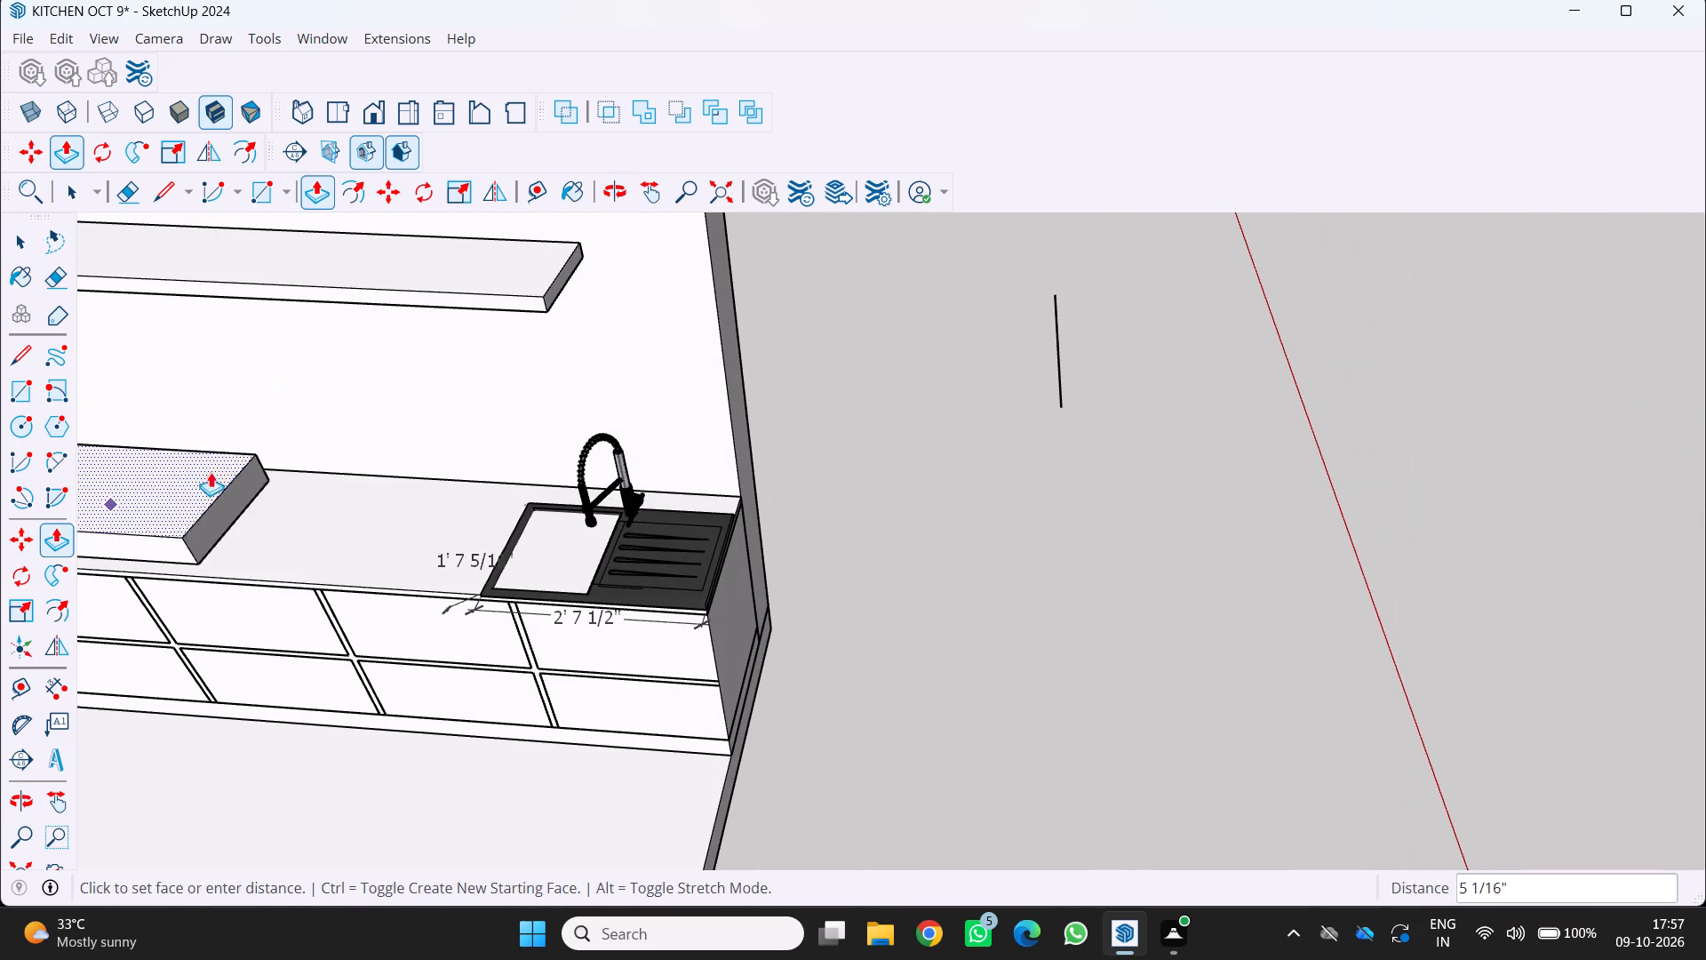
click(171, 697)
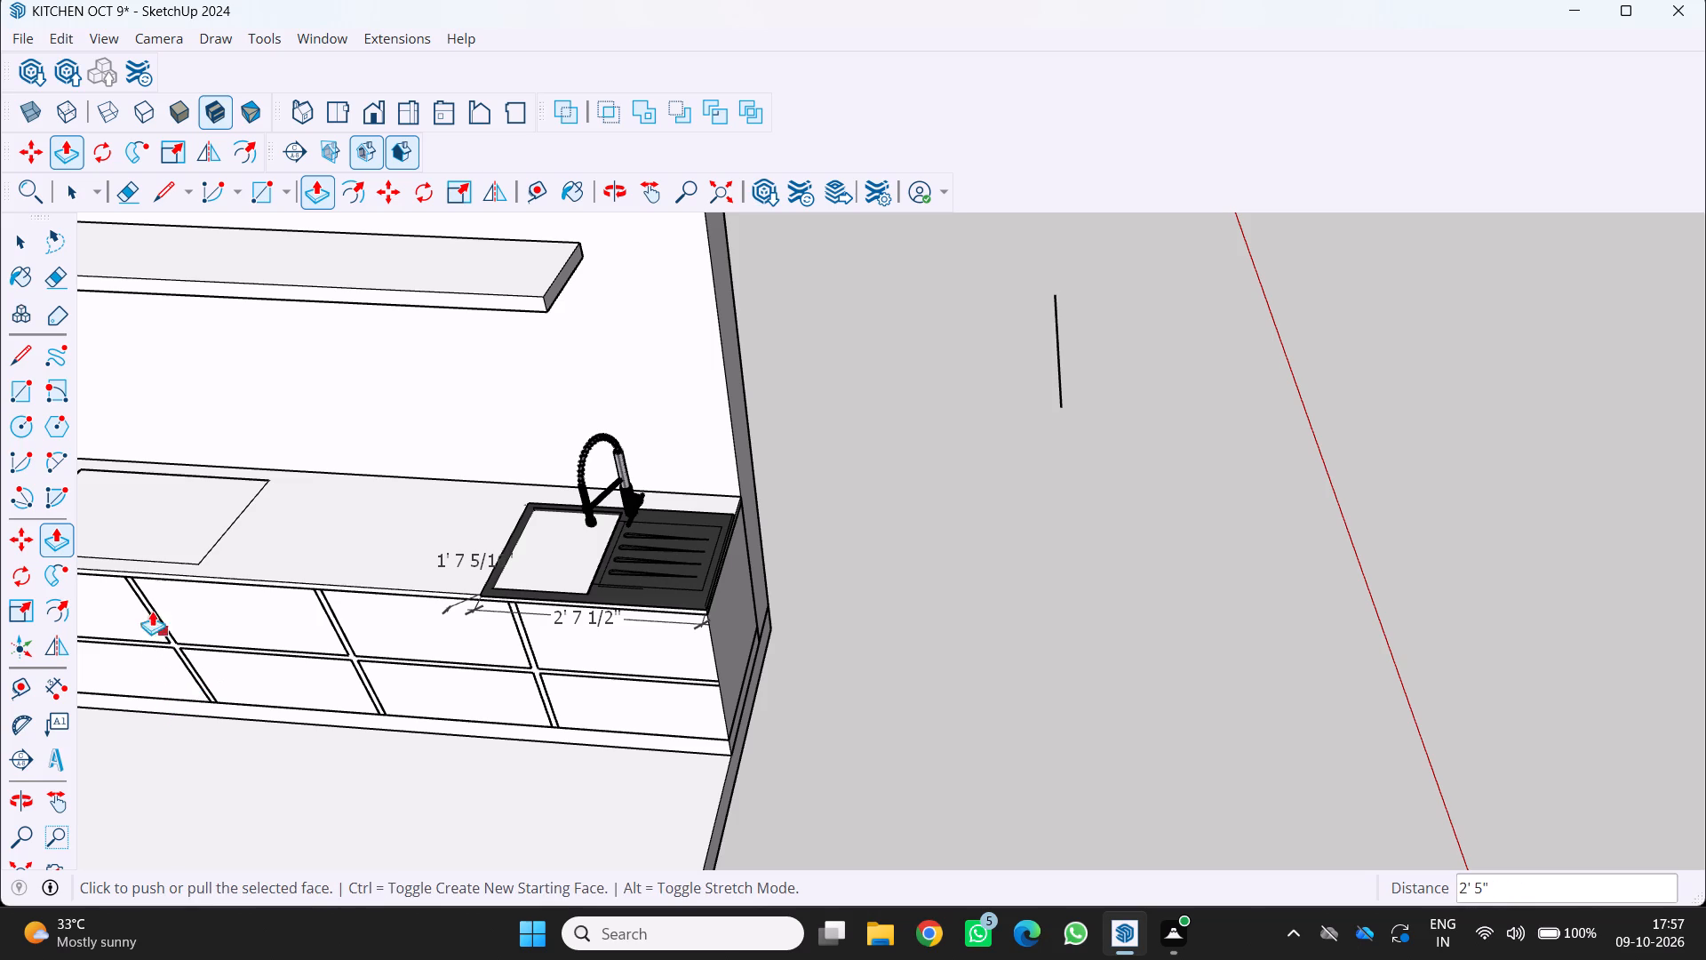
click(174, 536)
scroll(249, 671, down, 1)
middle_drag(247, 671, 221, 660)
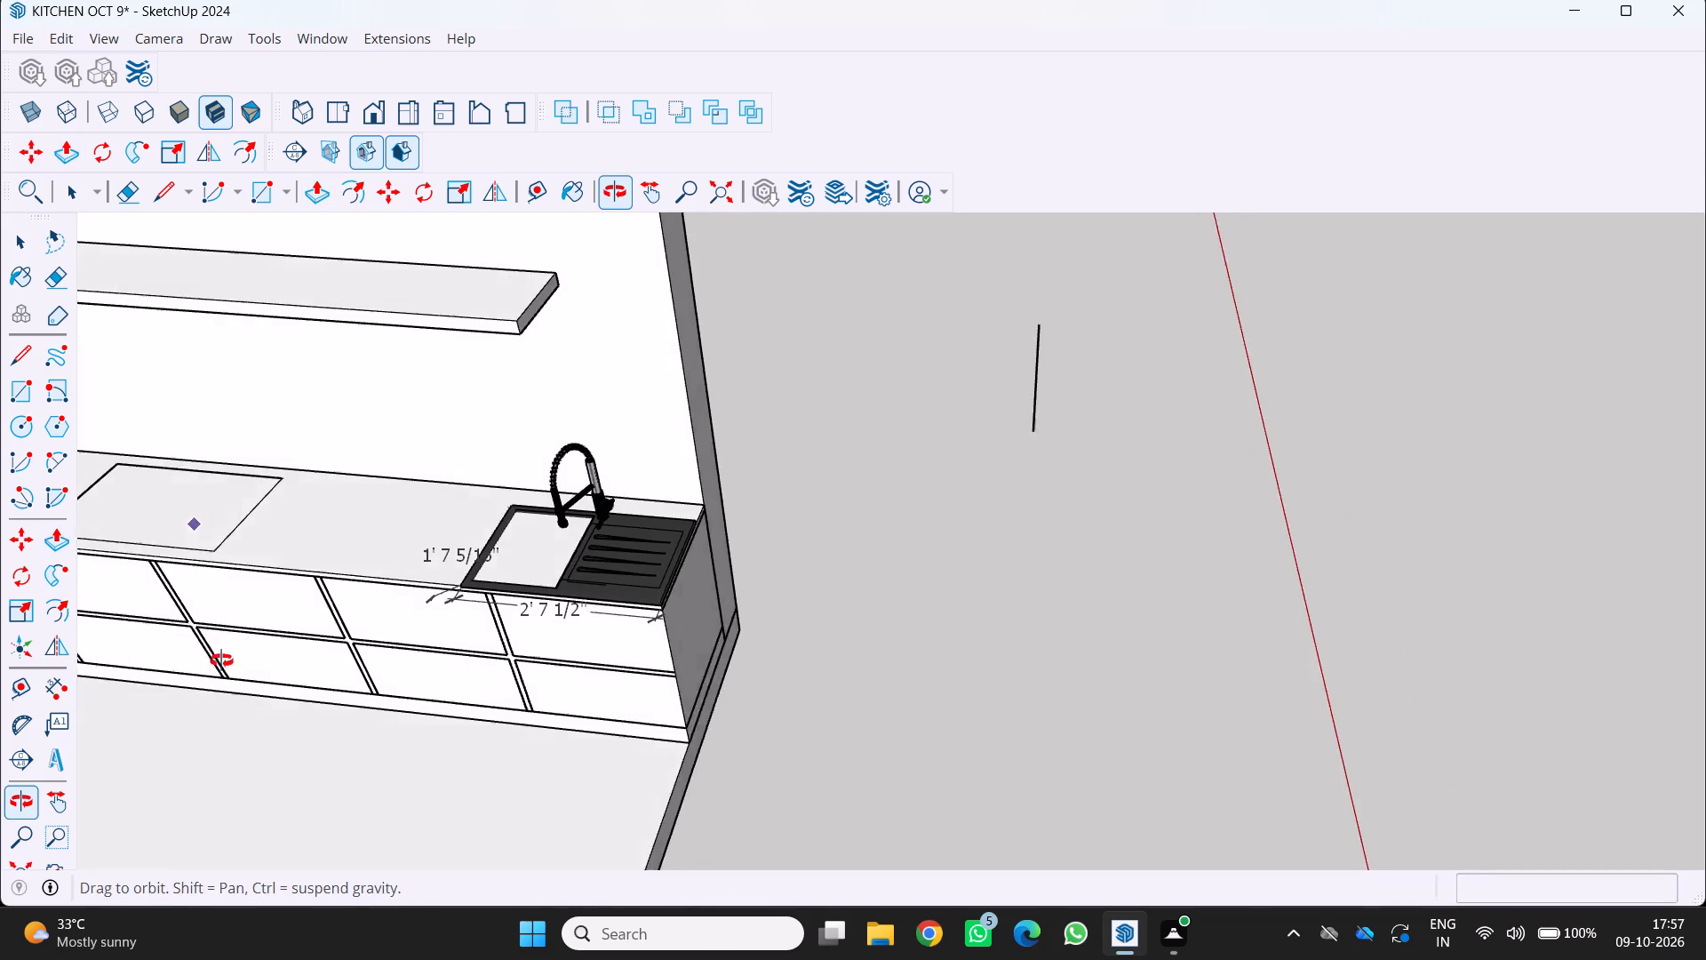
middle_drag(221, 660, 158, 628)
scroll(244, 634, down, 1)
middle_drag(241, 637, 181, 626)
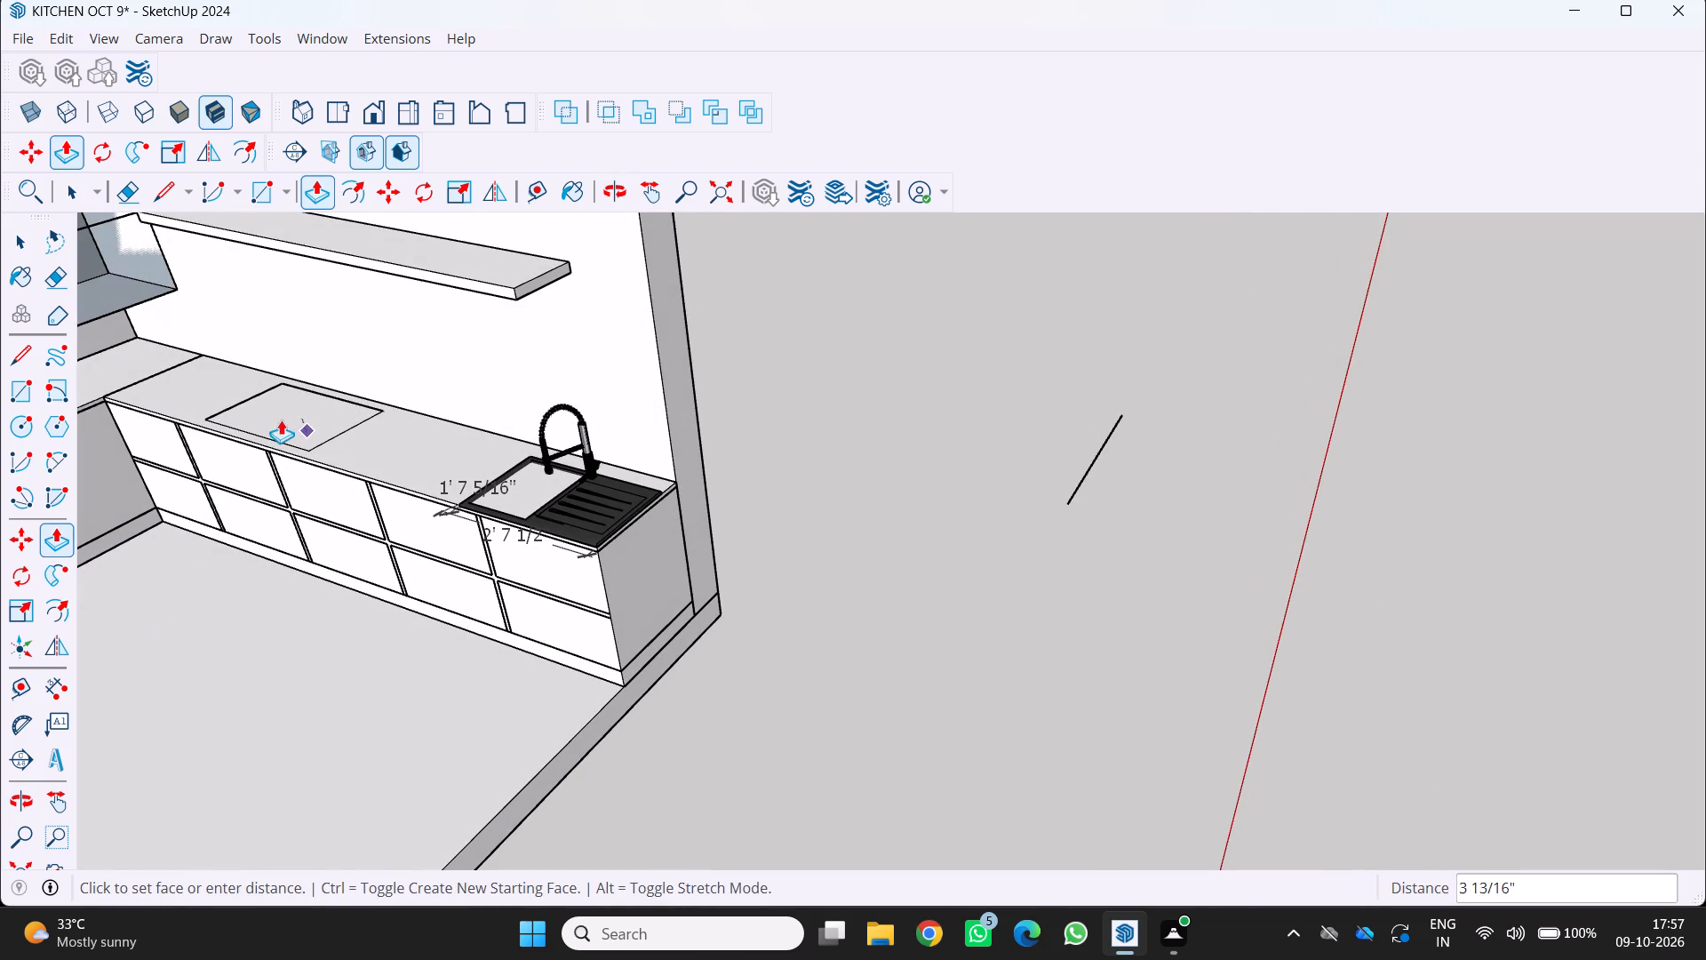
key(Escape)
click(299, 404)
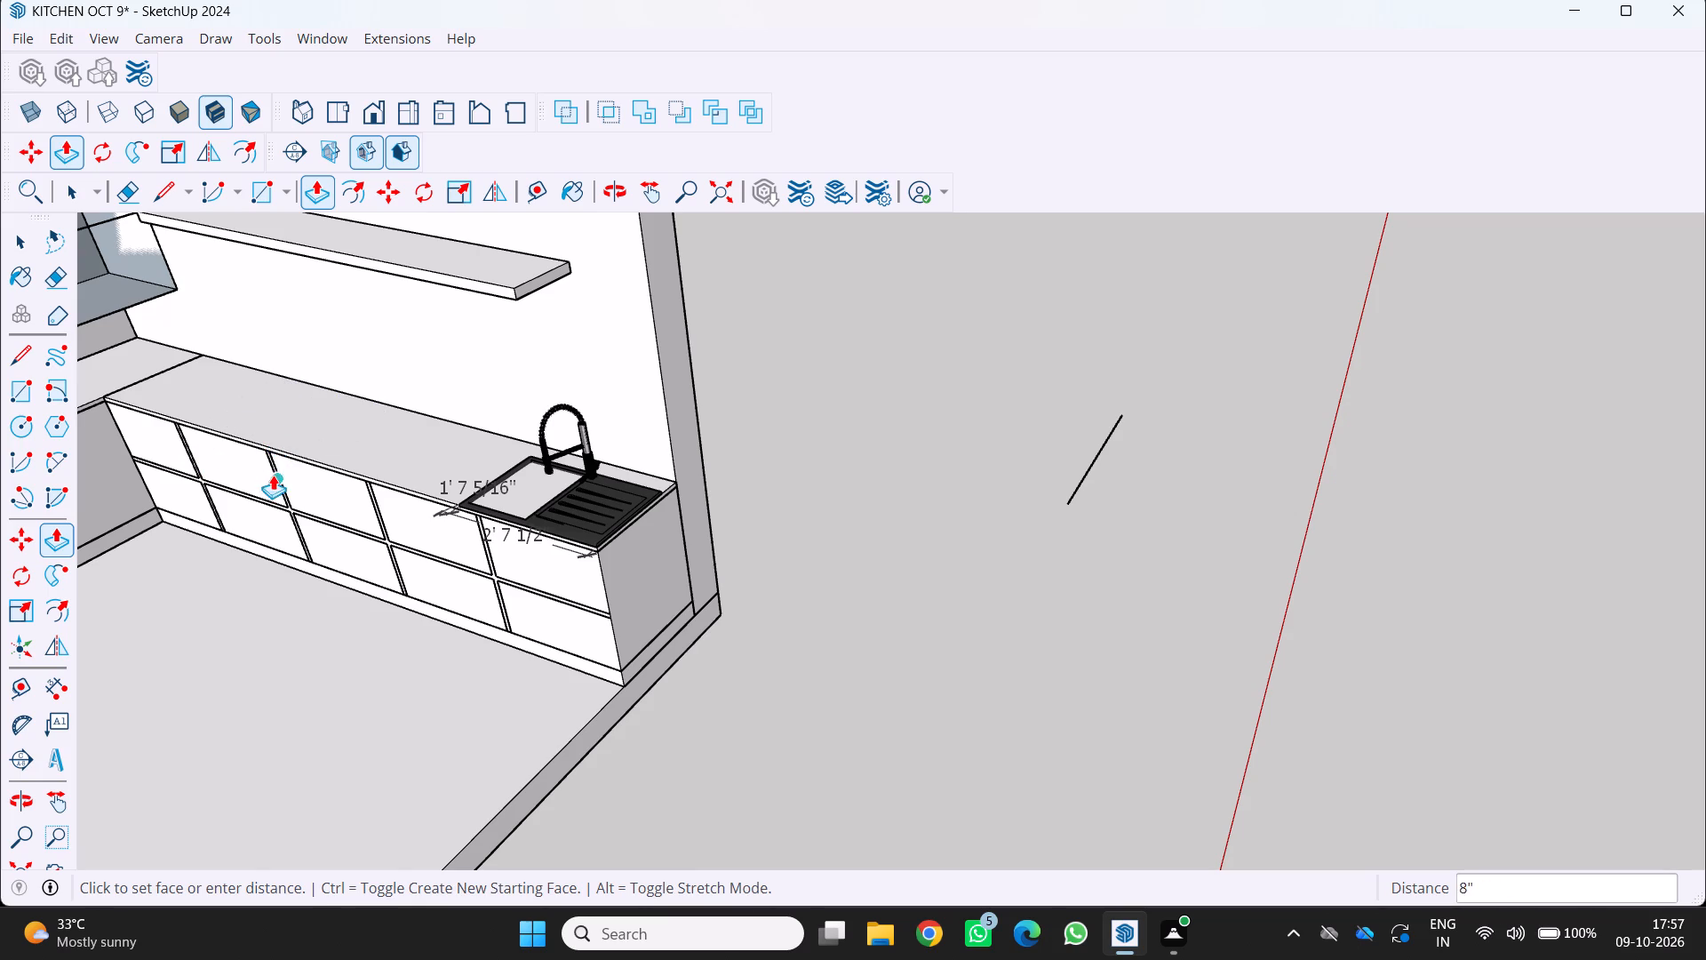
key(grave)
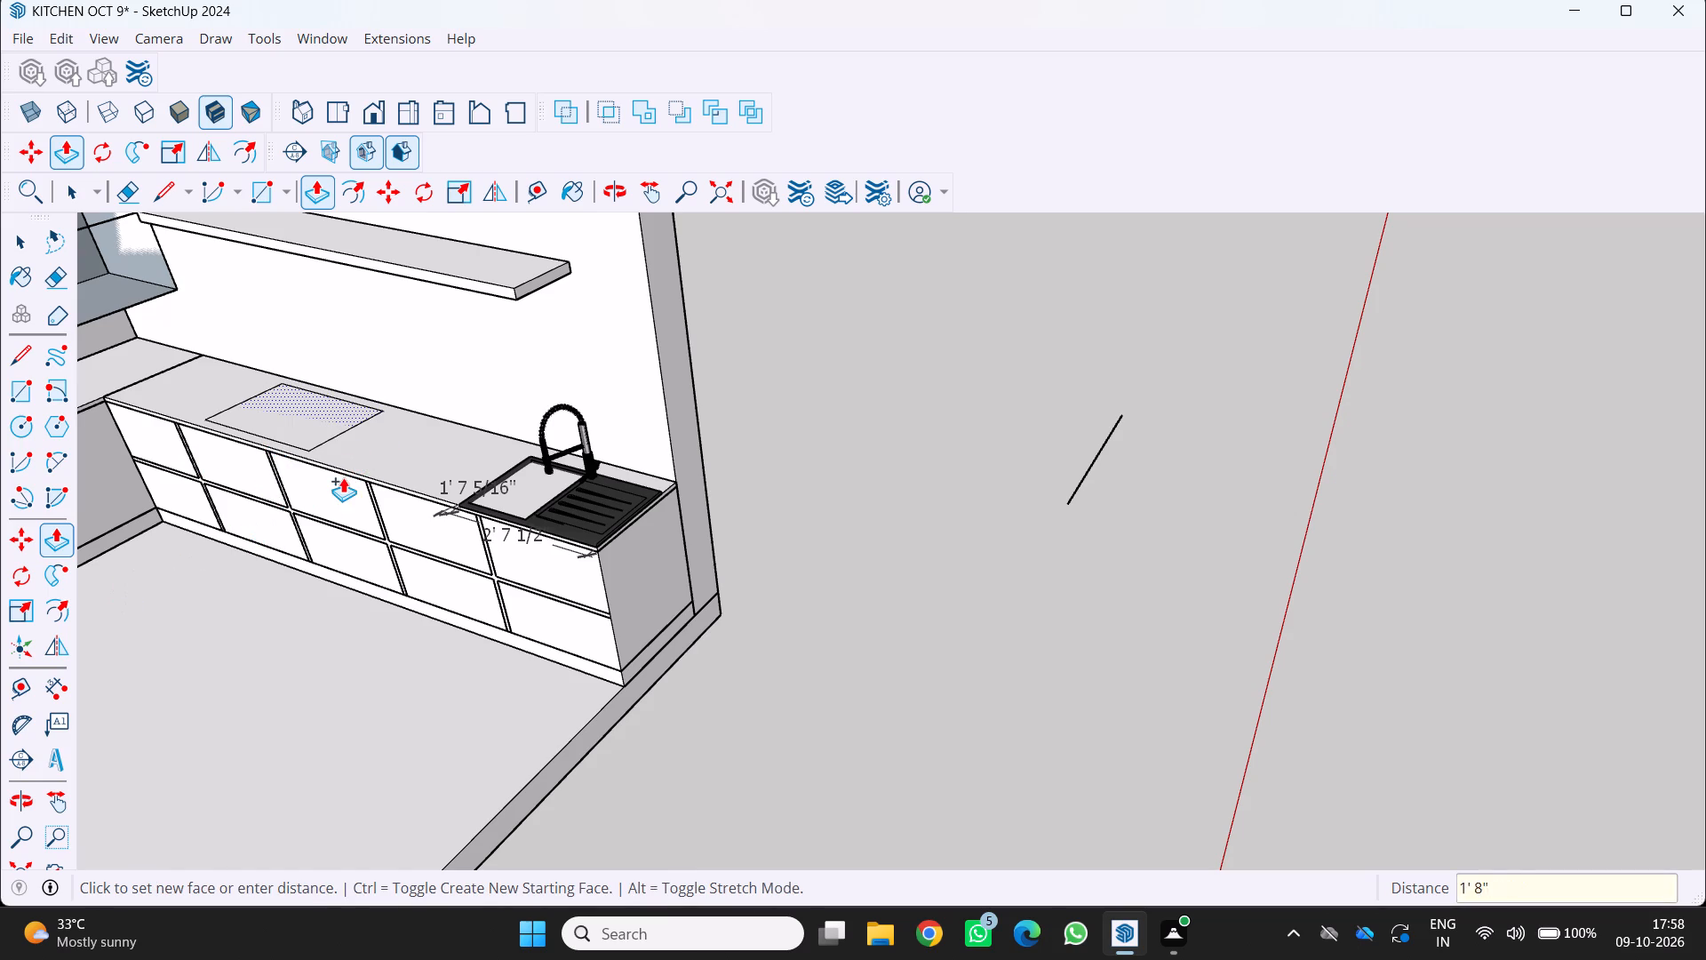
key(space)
Delete the face inside the 2' 7" by 1' 7" rectangle on the drawer counter's top, keeping its outline.
scroll(637, 410, down, 1)
middle_drag(657, 440, 766, 518)
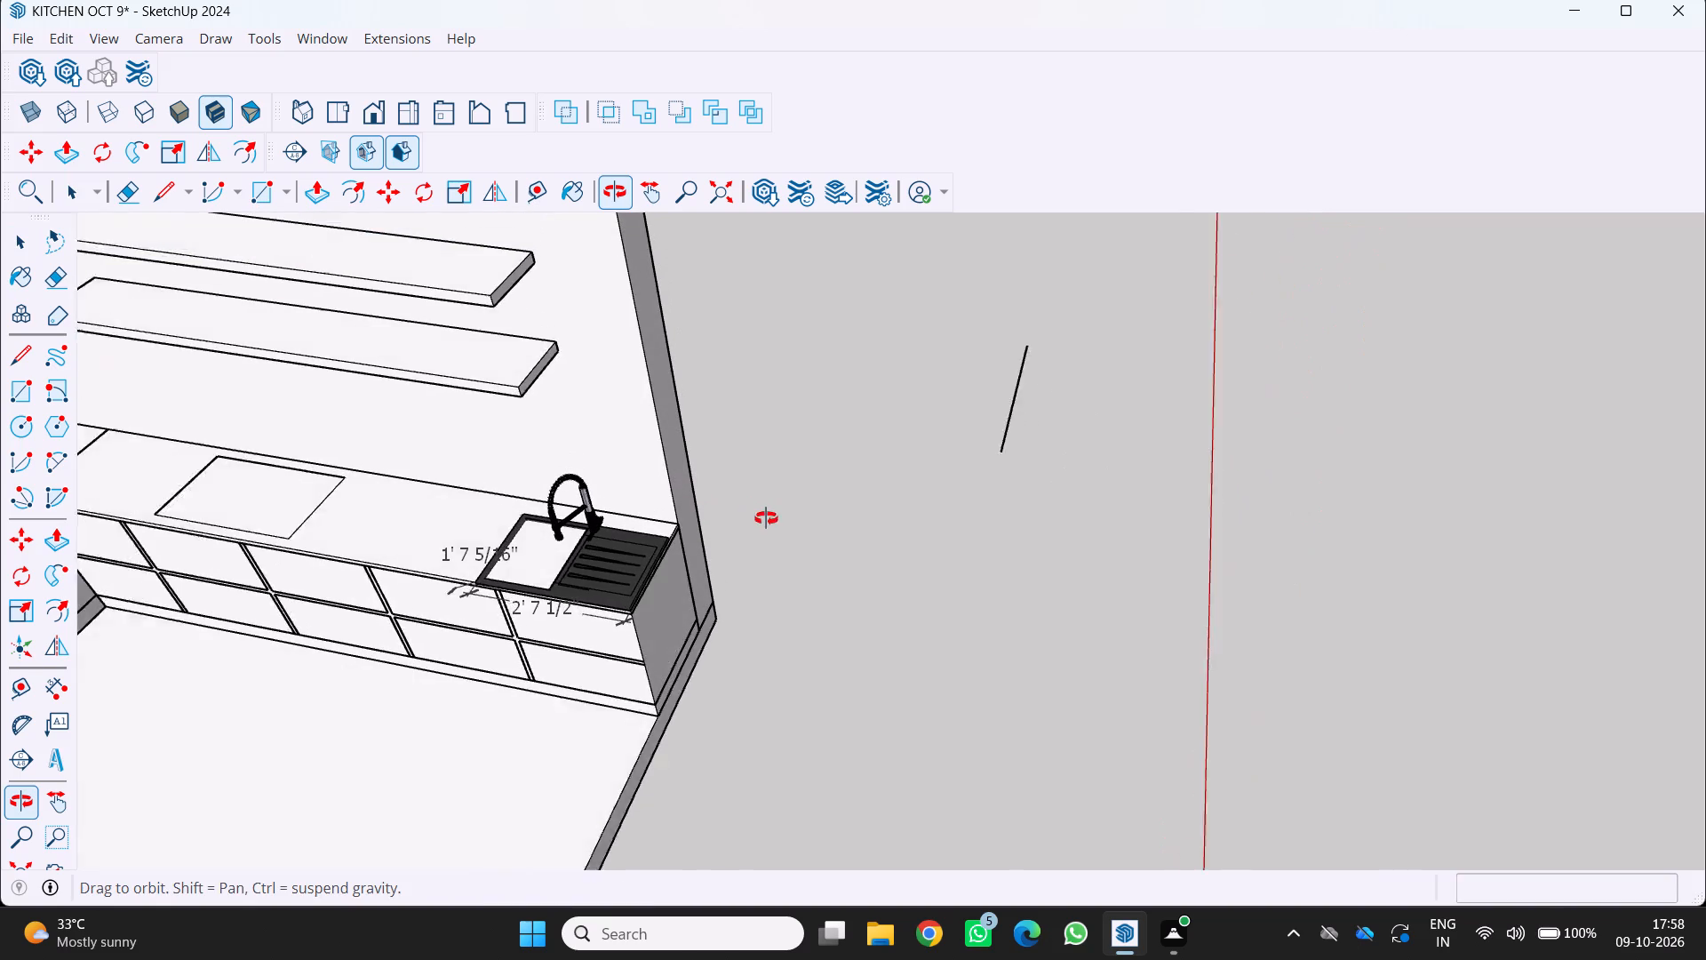
middle_drag(766, 518, 769, 518)
scroll(273, 507, up, 2)
middle_drag(240, 504, 230, 510)
click(212, 503)
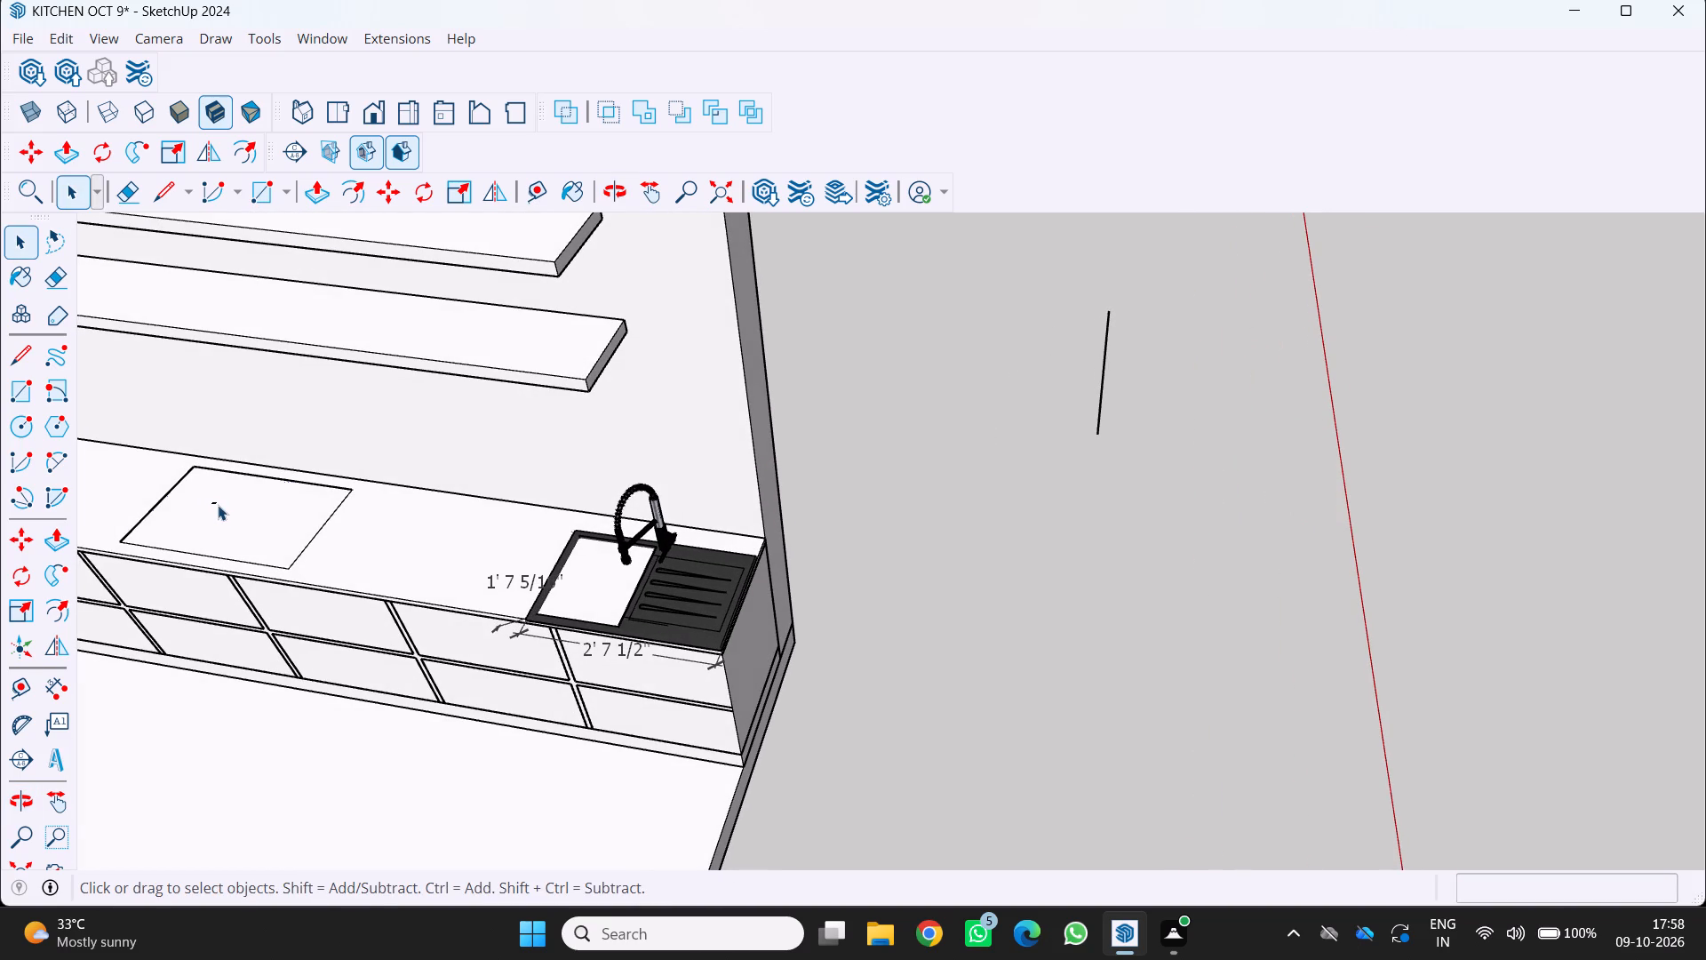
key(Delete)
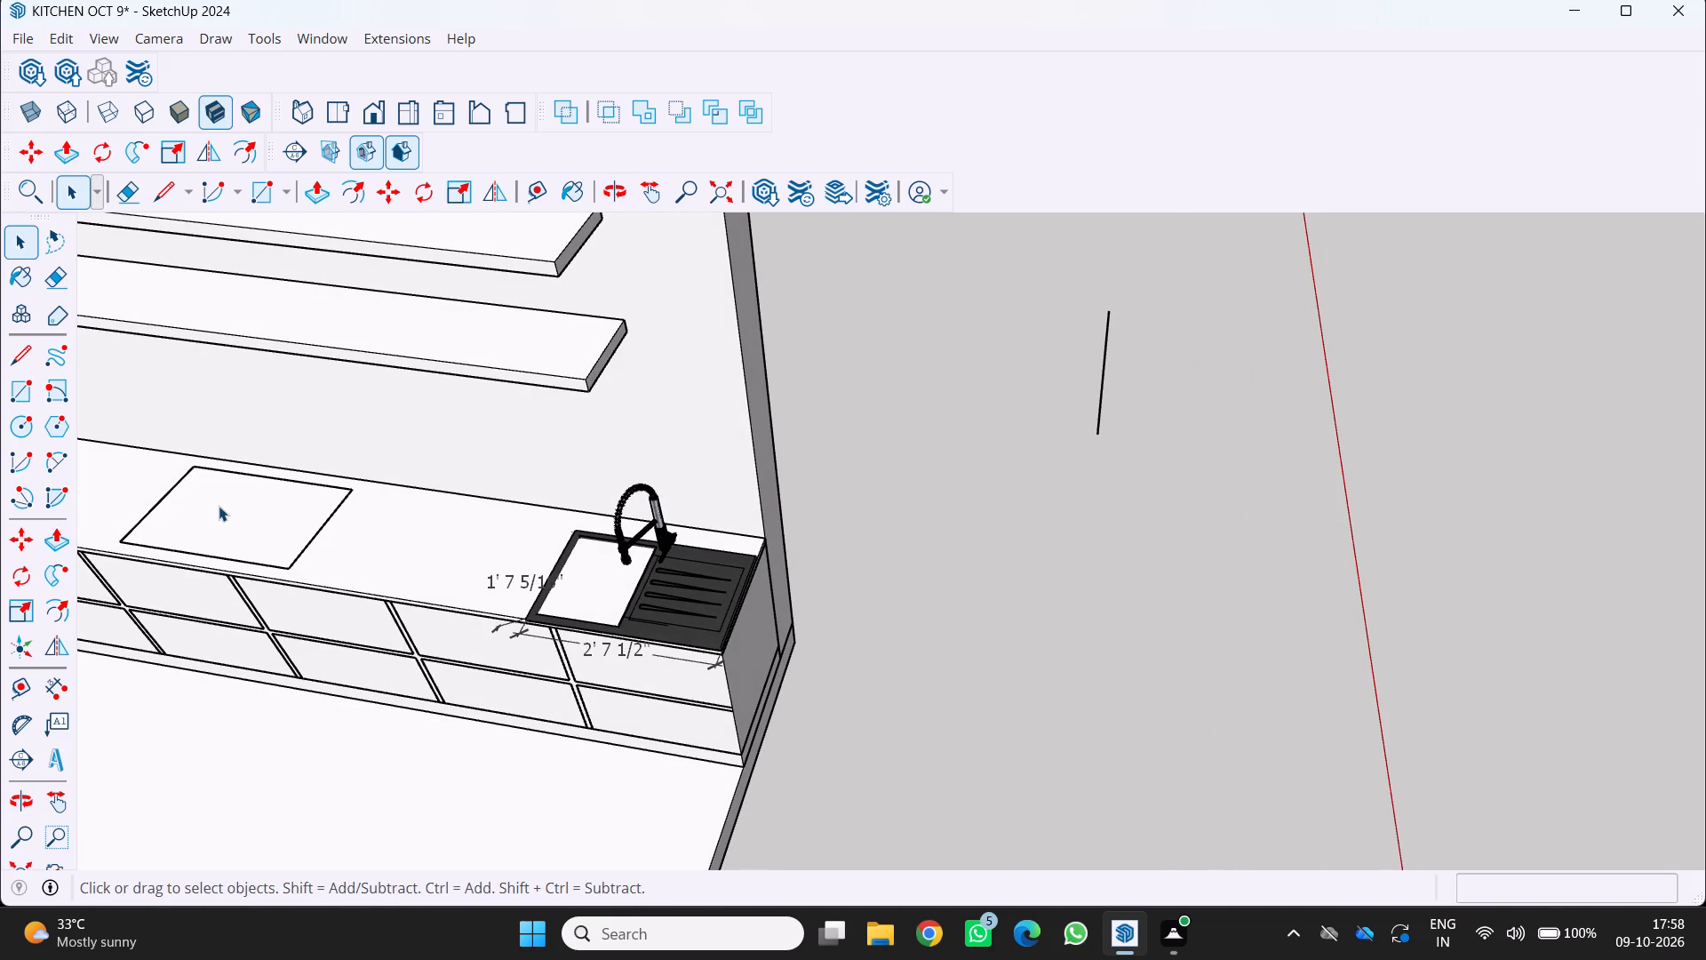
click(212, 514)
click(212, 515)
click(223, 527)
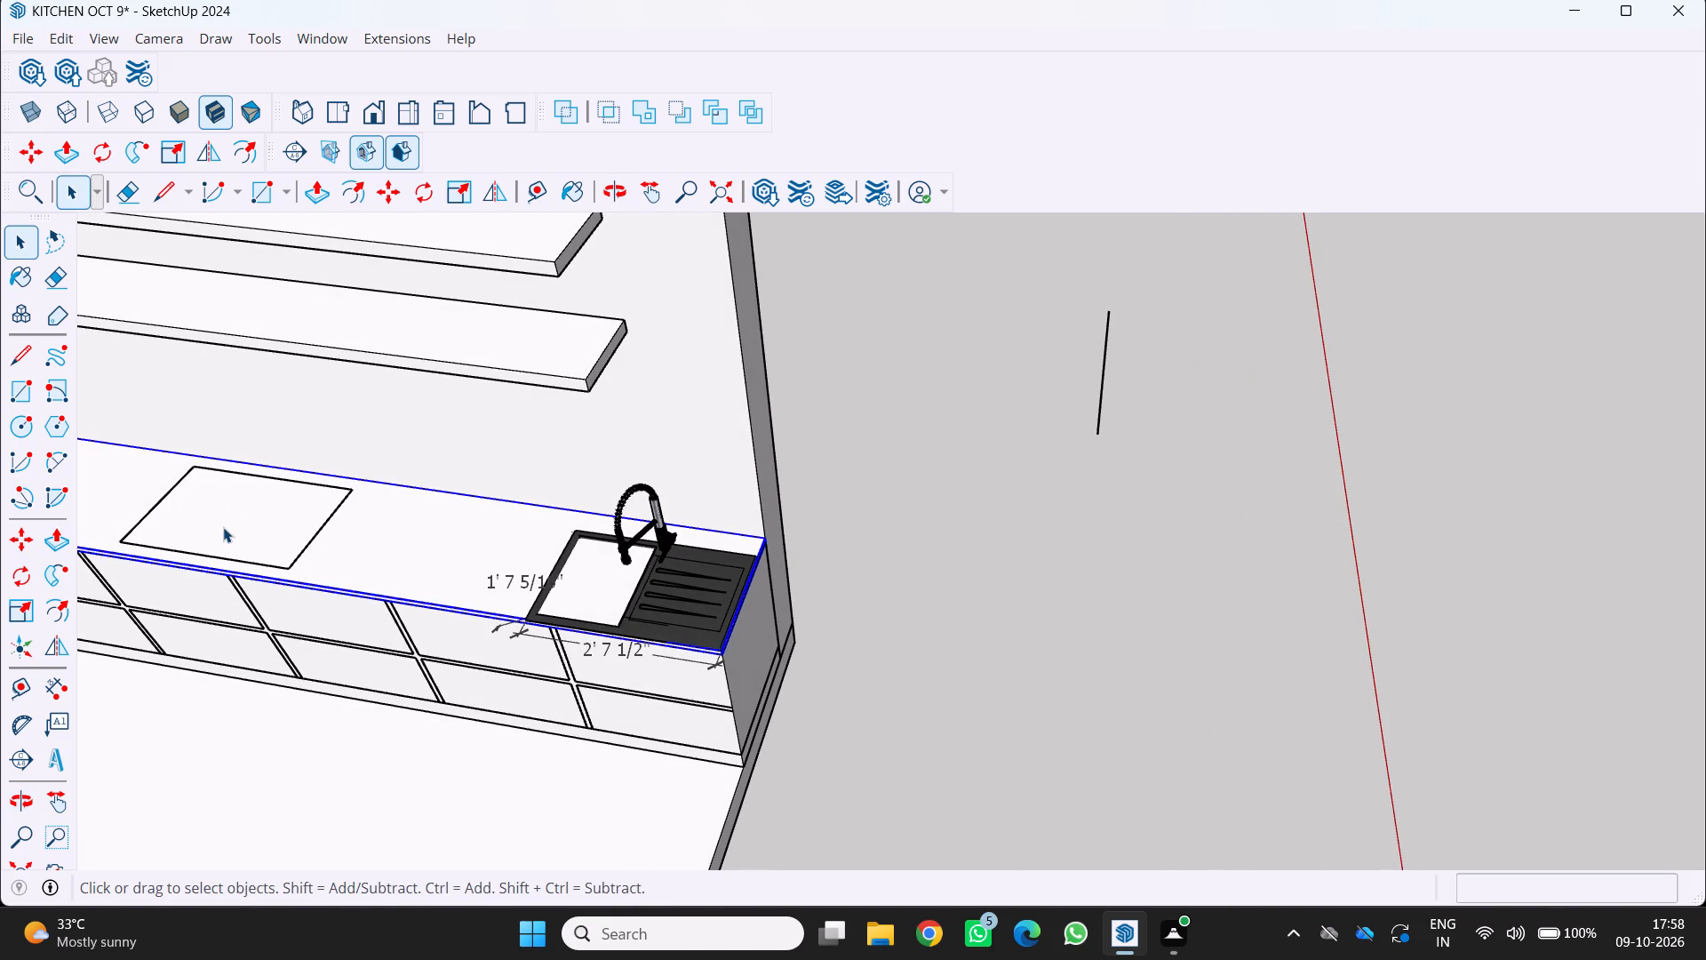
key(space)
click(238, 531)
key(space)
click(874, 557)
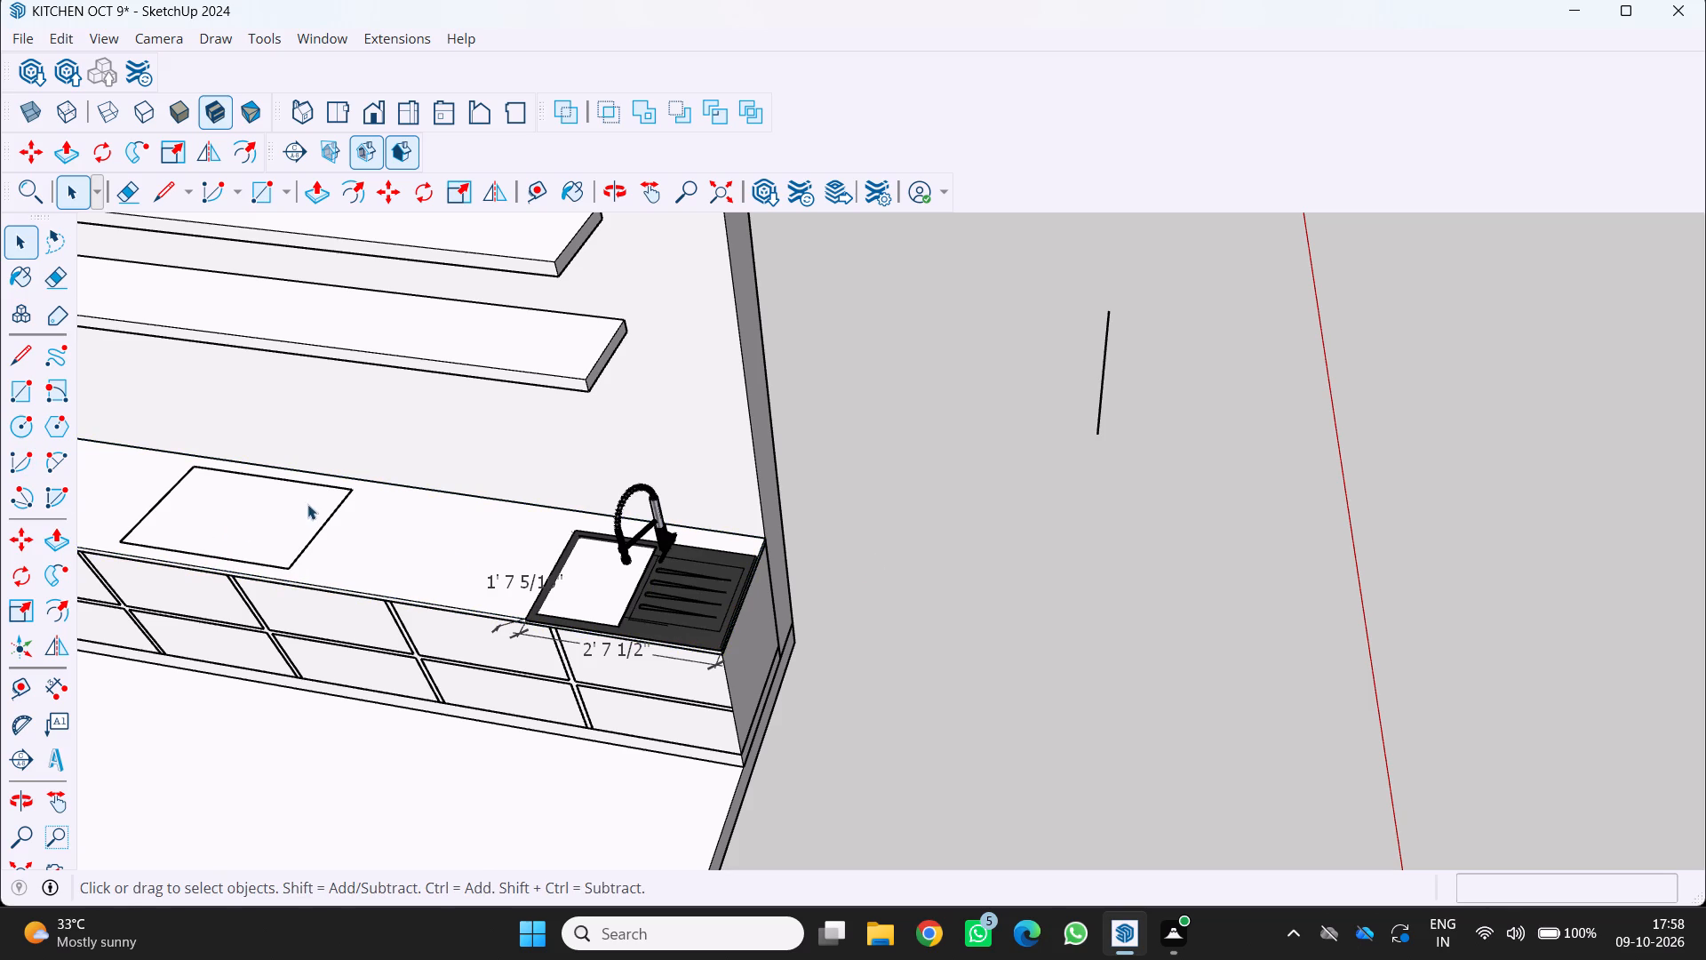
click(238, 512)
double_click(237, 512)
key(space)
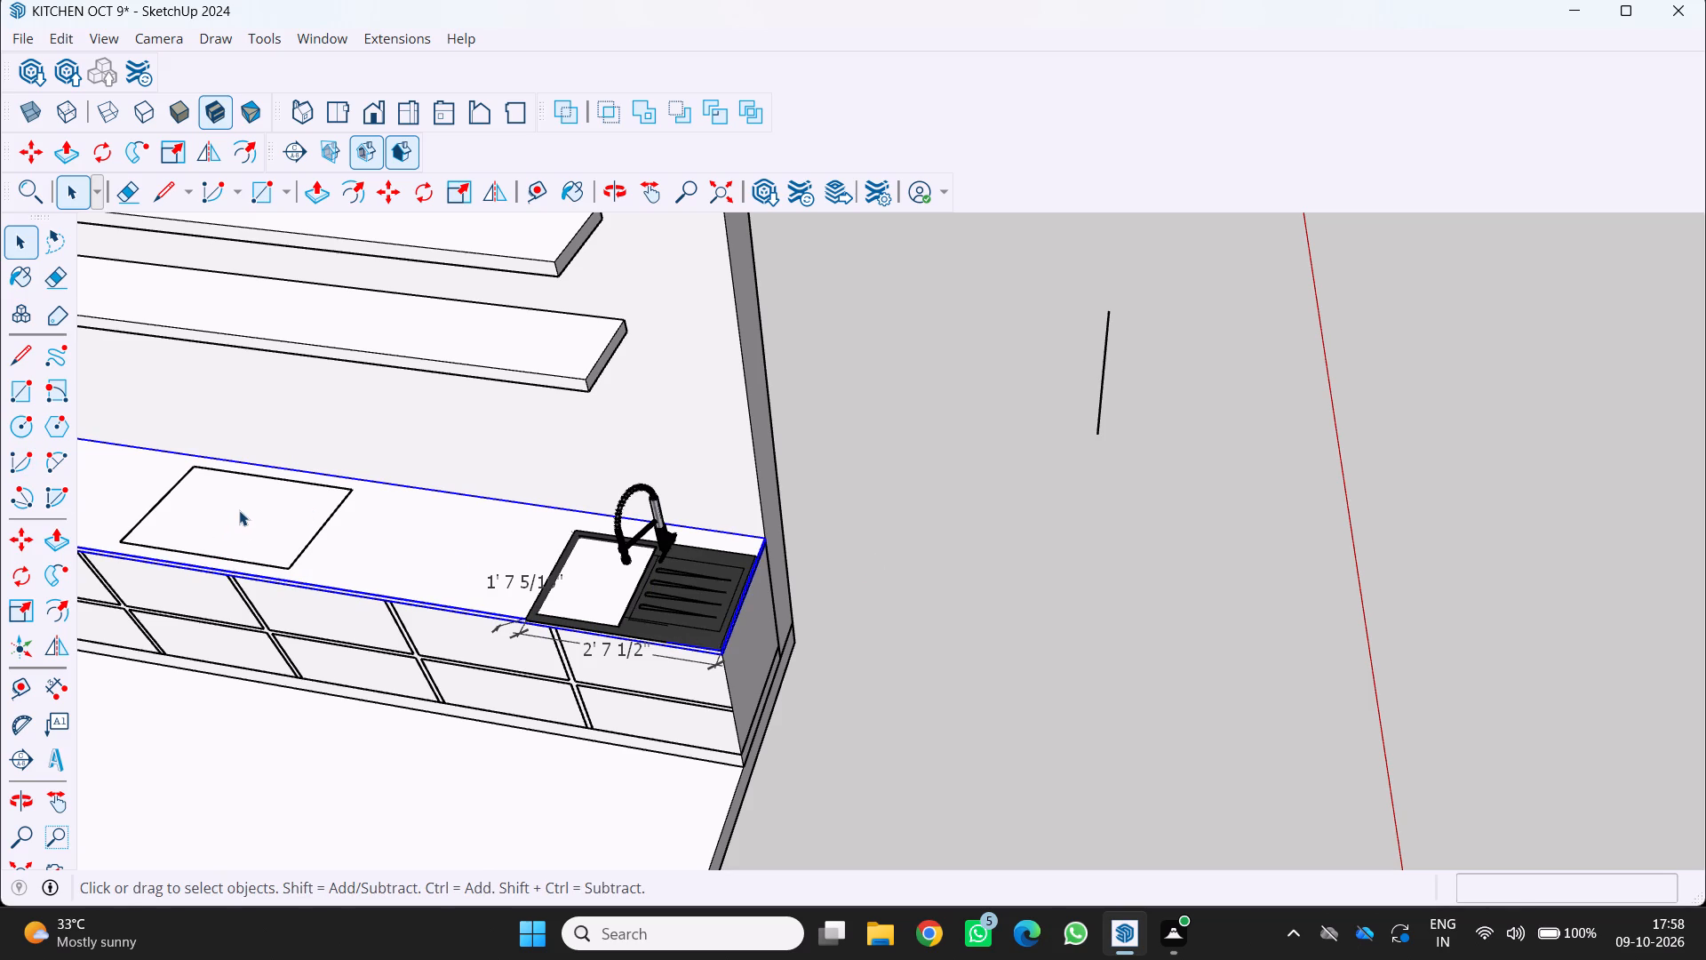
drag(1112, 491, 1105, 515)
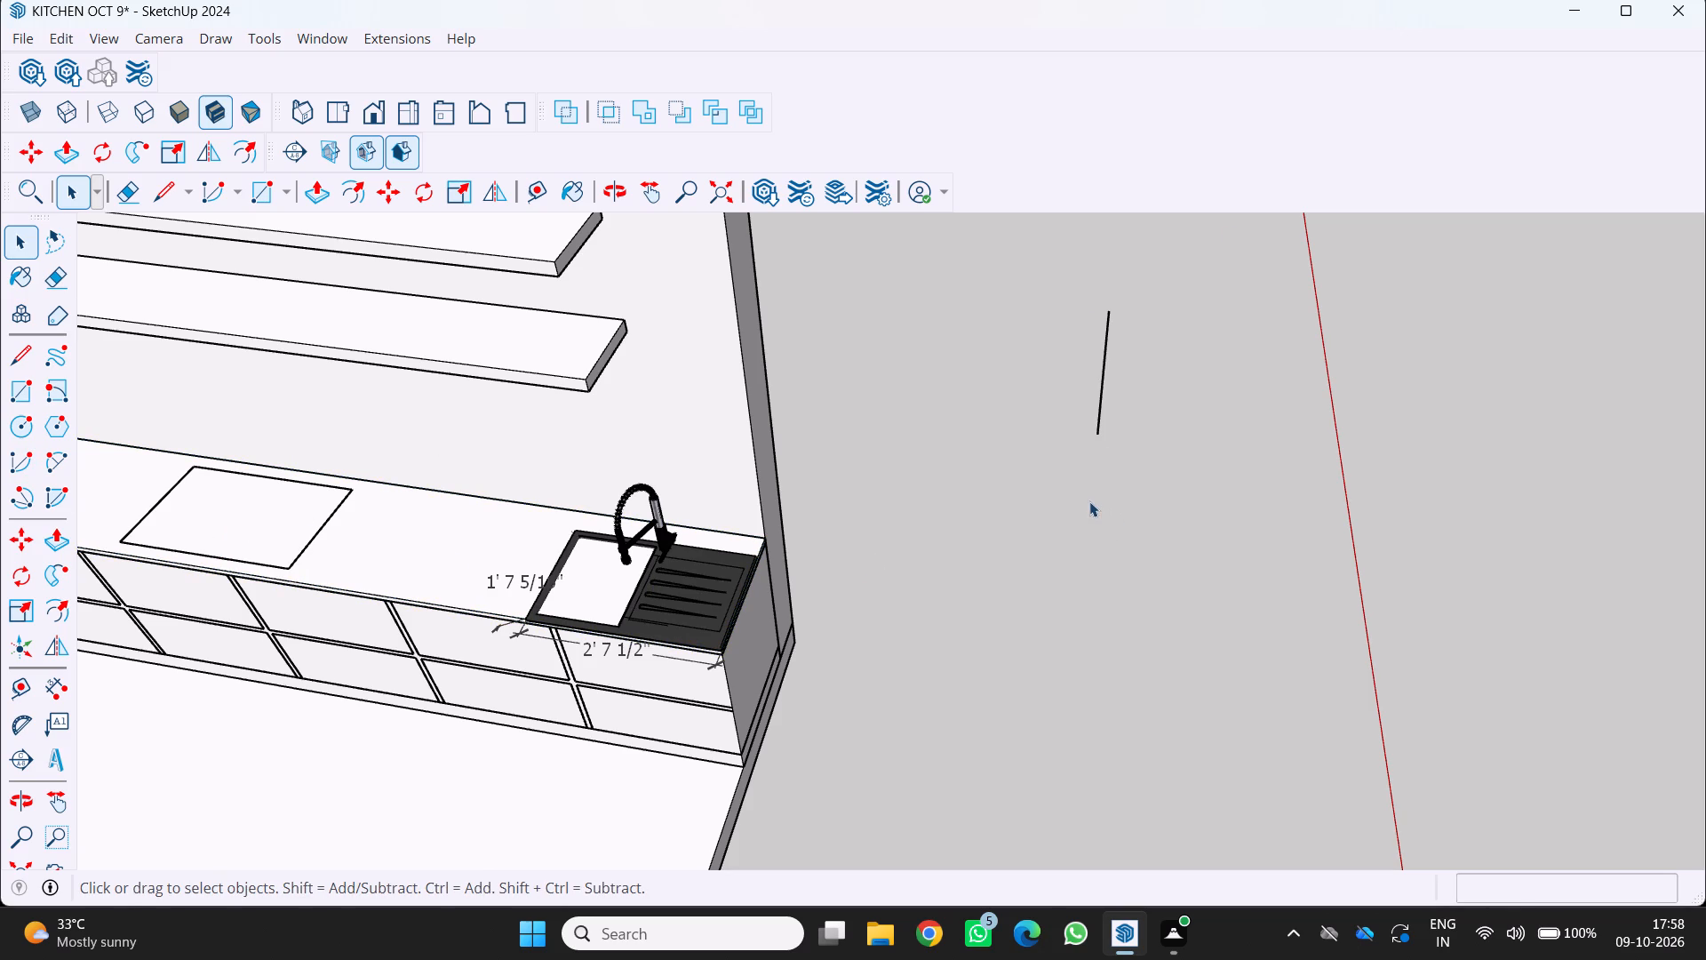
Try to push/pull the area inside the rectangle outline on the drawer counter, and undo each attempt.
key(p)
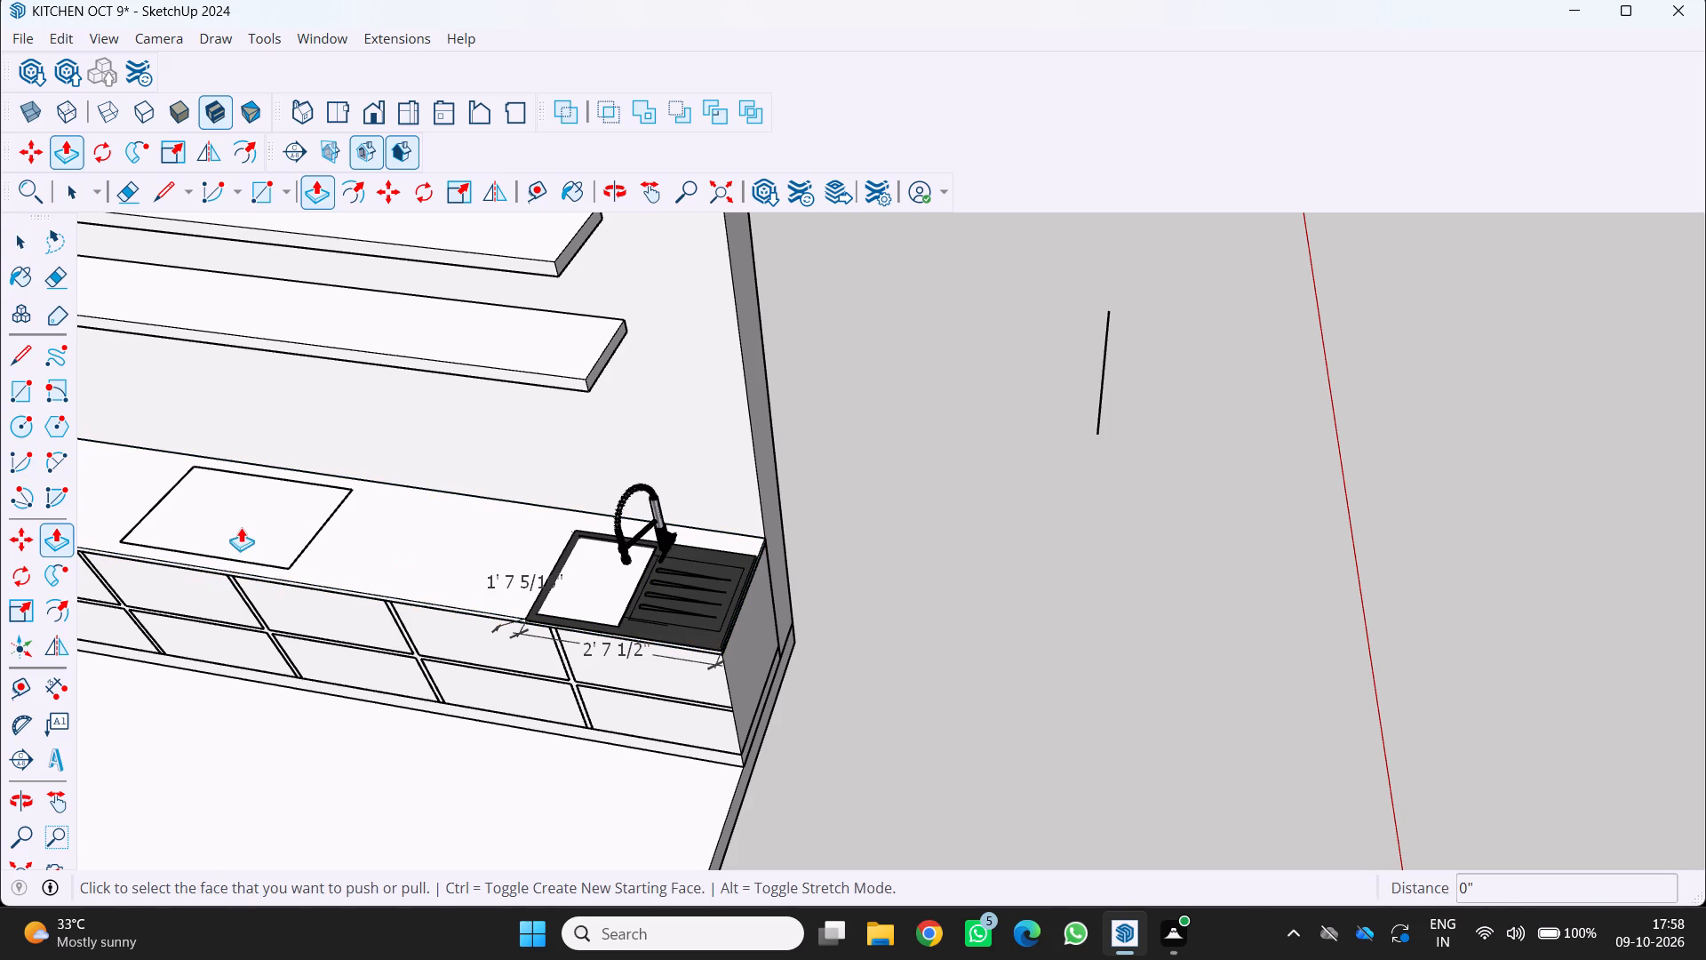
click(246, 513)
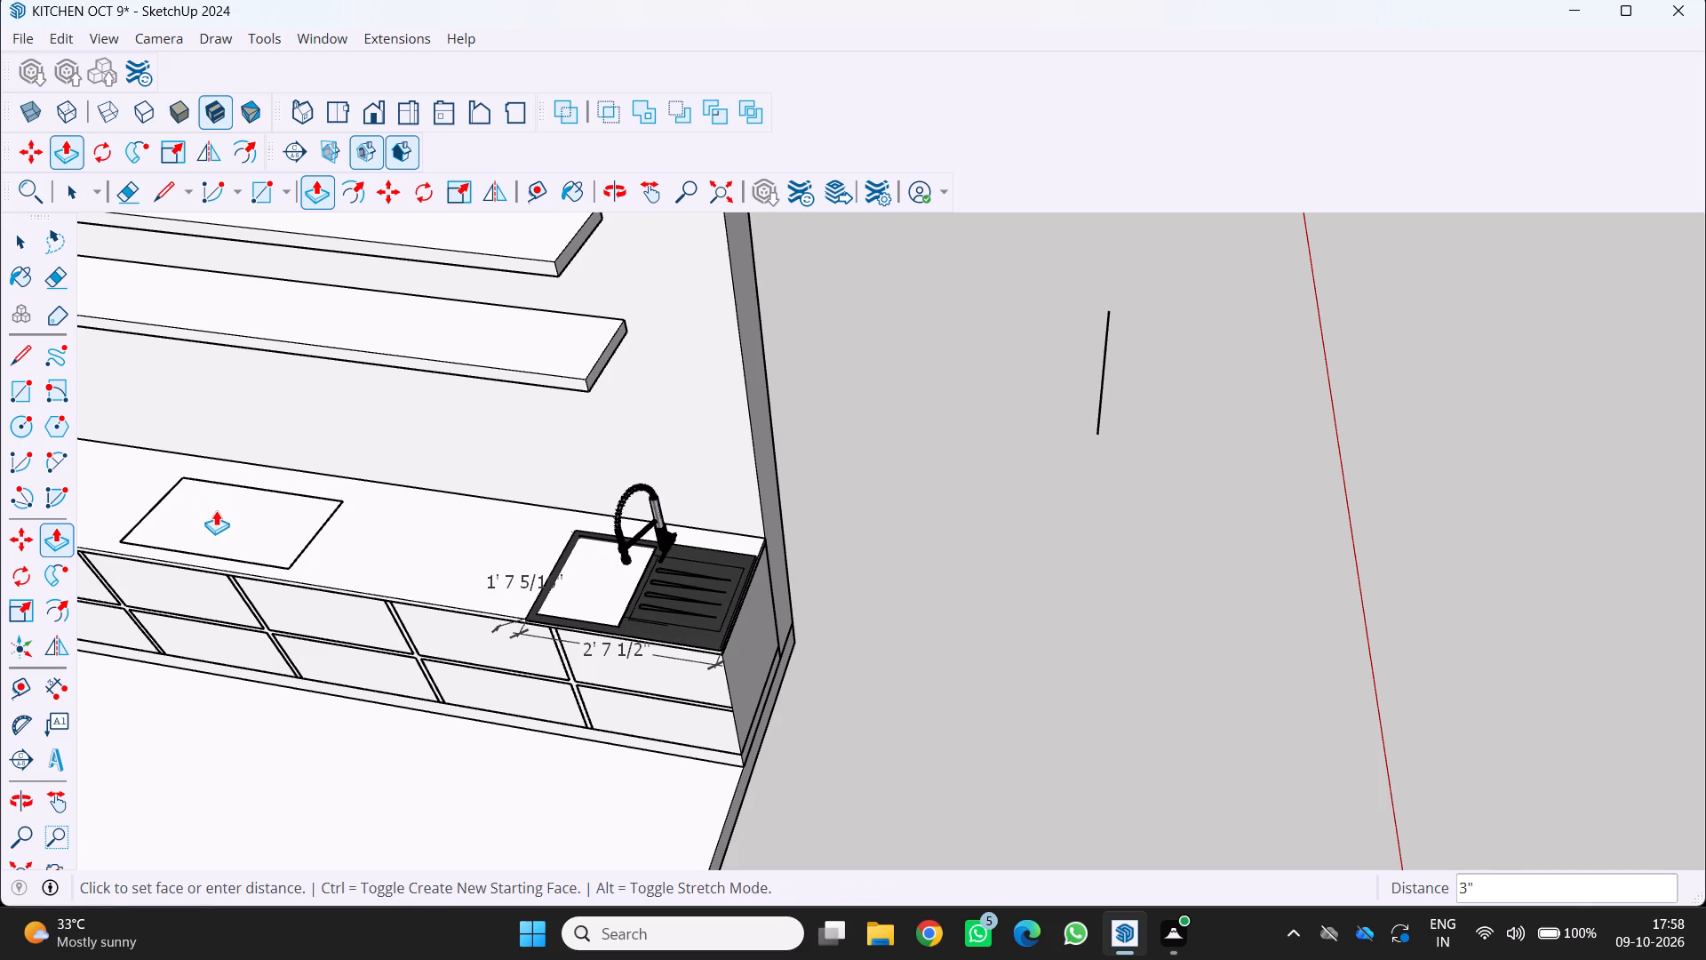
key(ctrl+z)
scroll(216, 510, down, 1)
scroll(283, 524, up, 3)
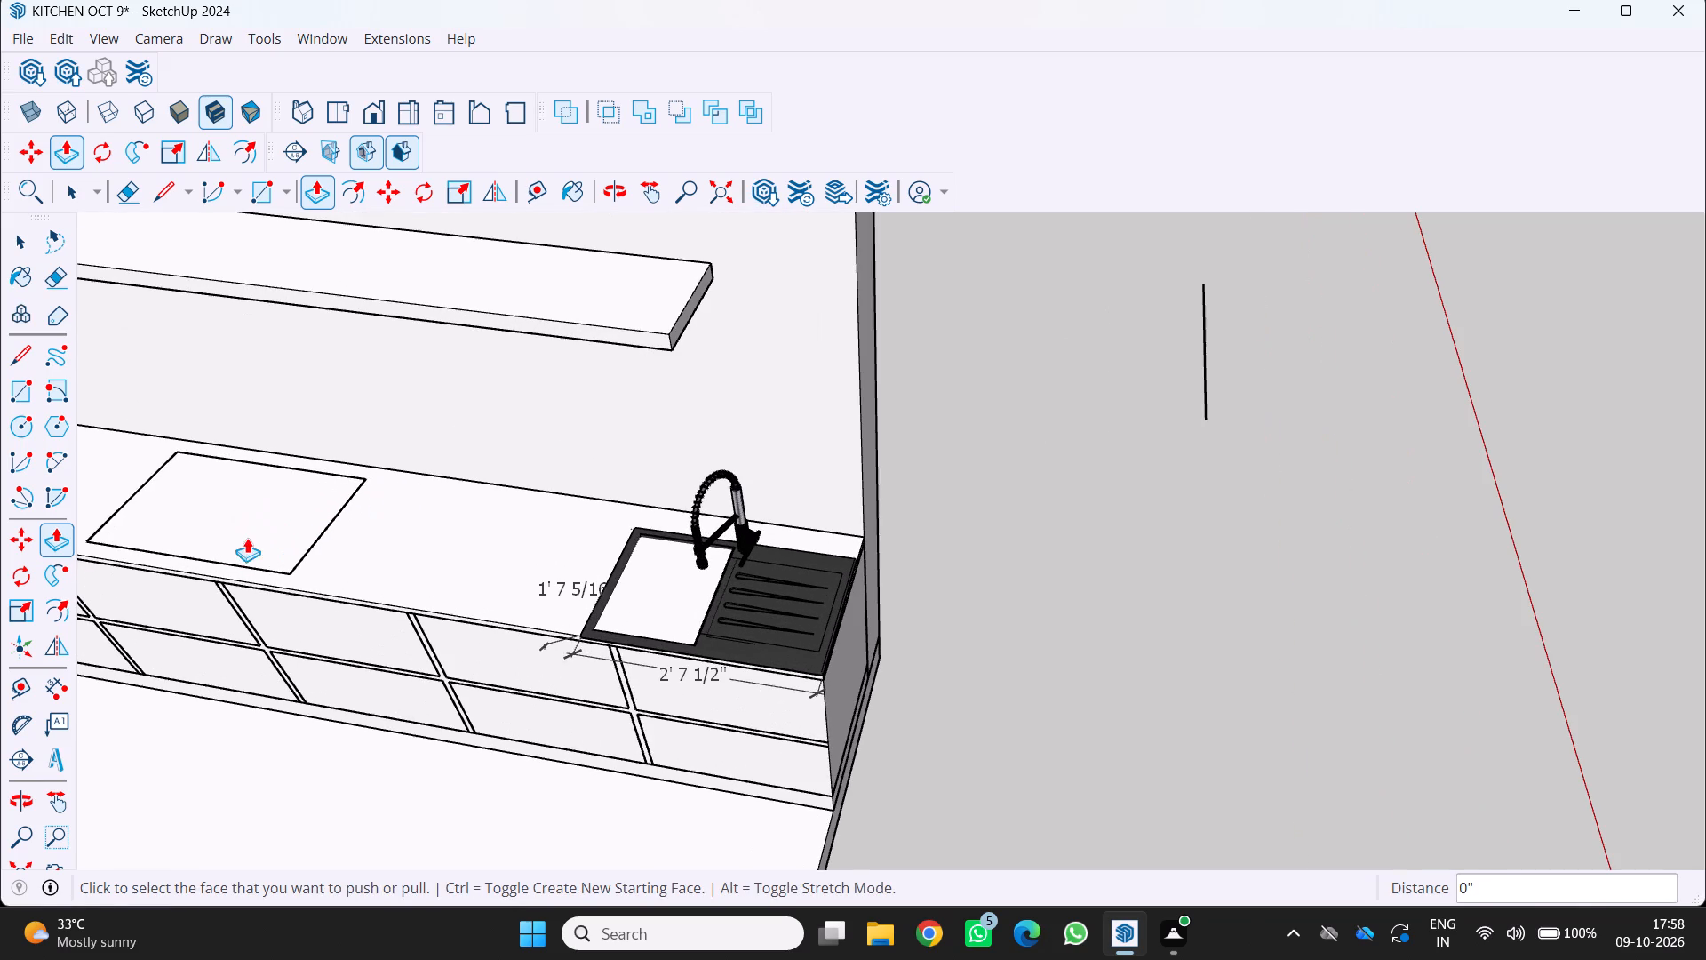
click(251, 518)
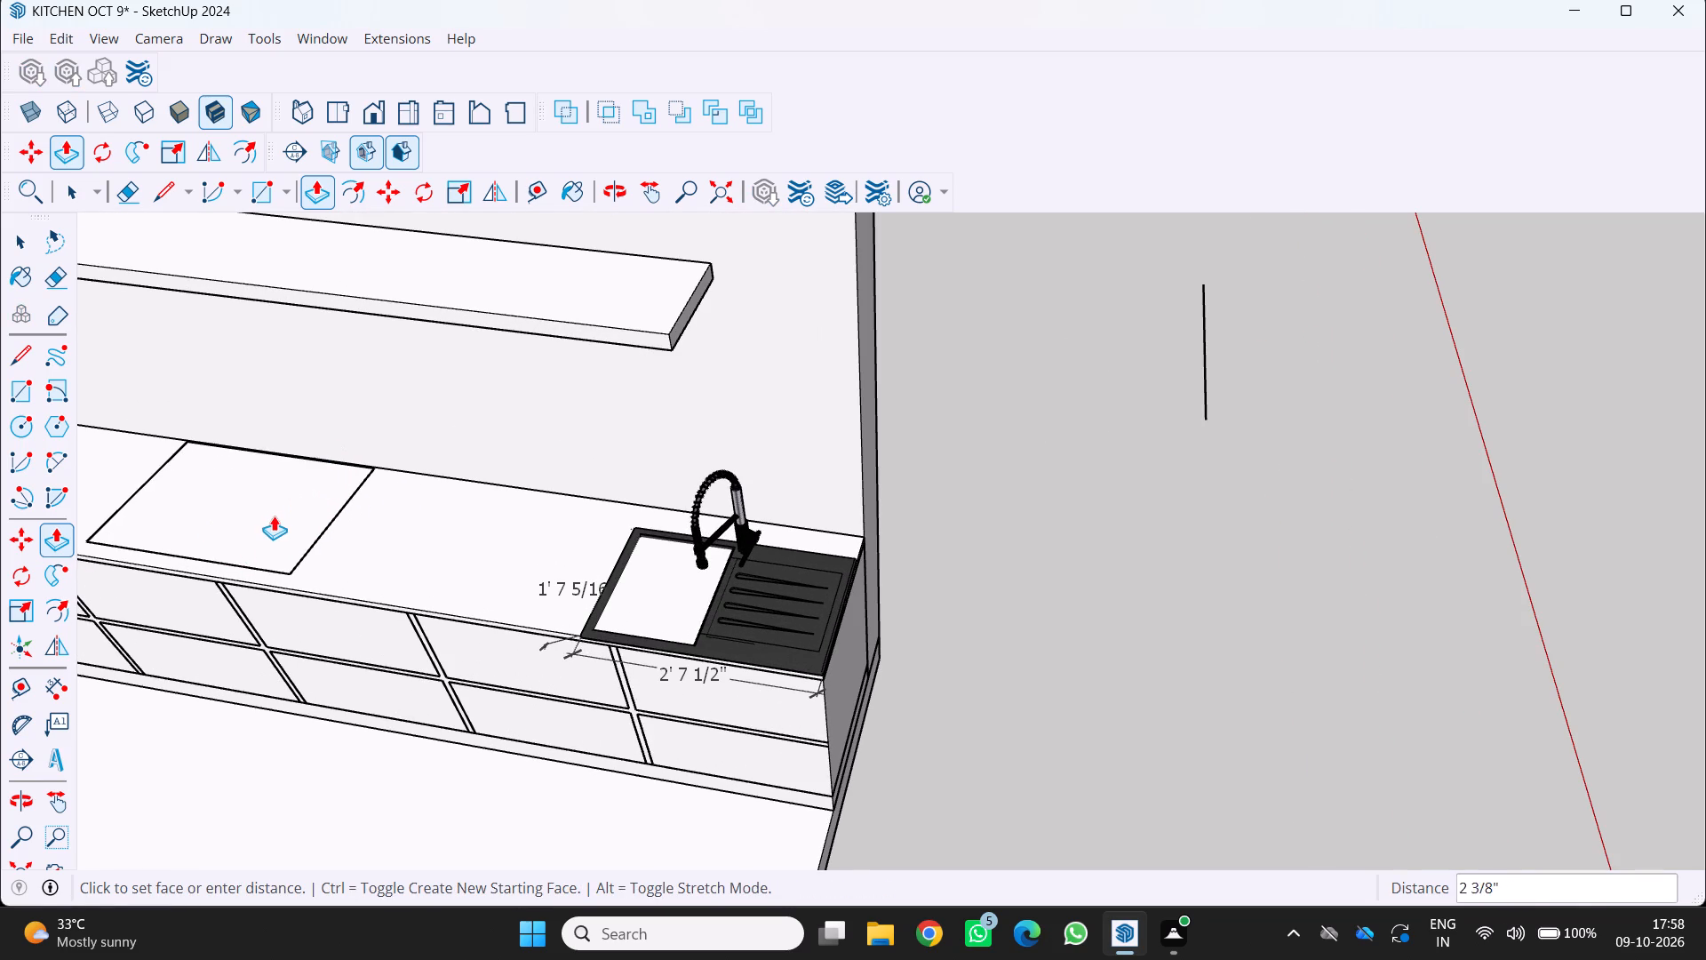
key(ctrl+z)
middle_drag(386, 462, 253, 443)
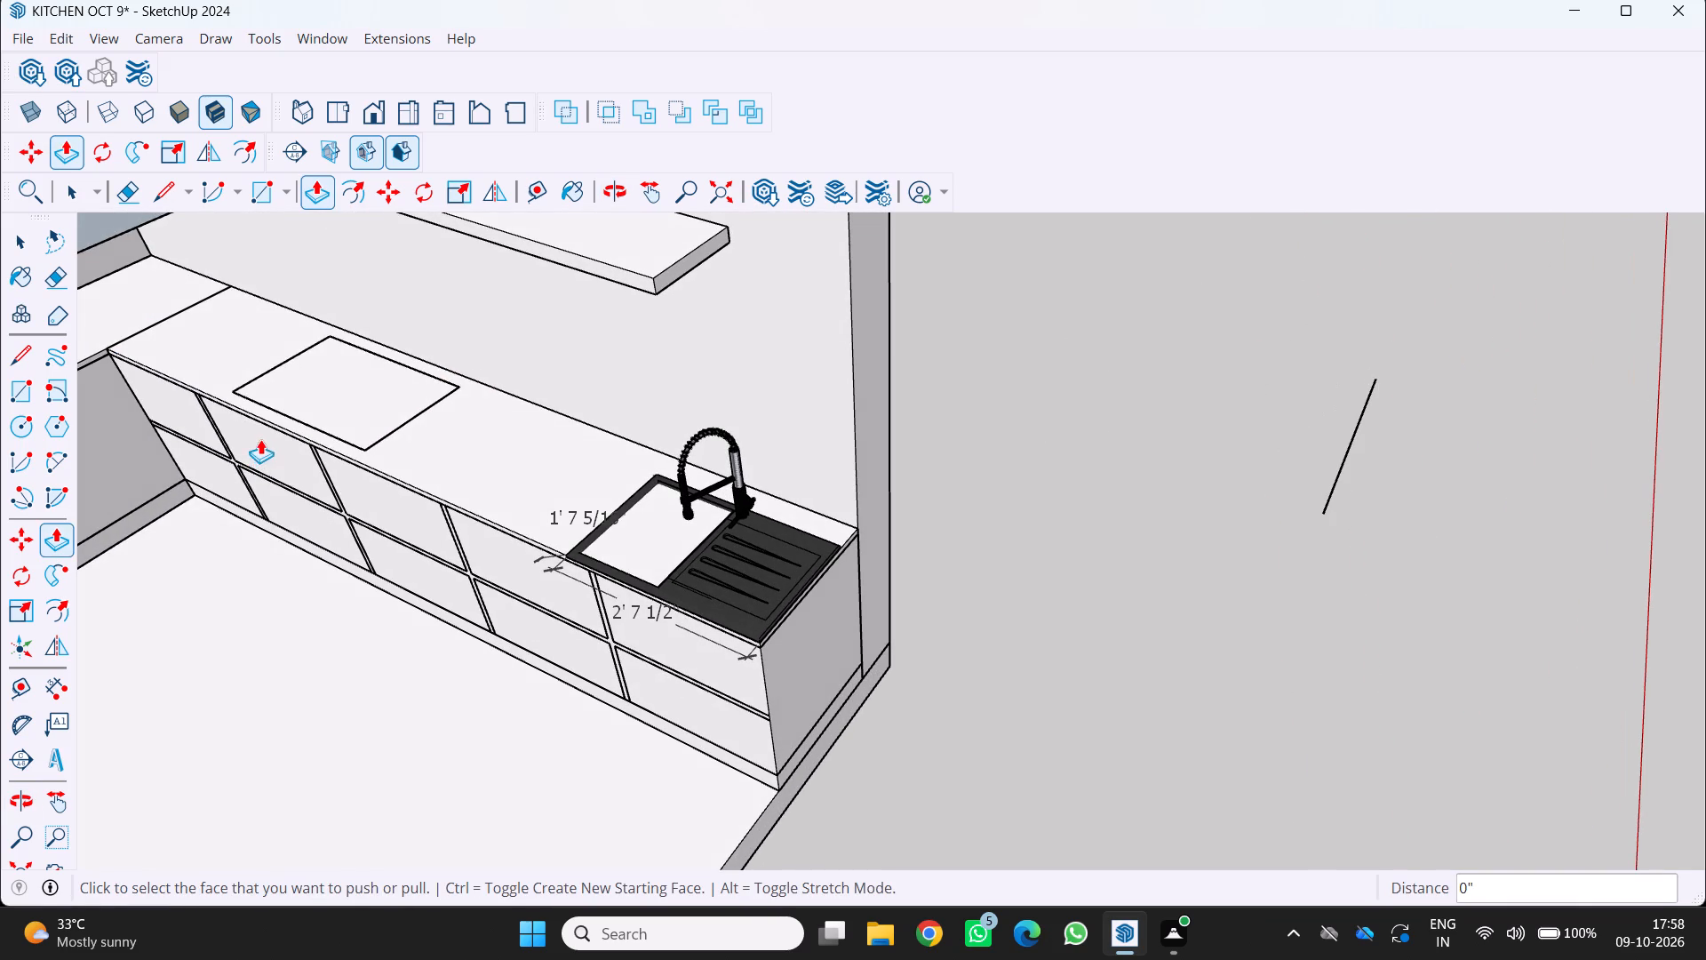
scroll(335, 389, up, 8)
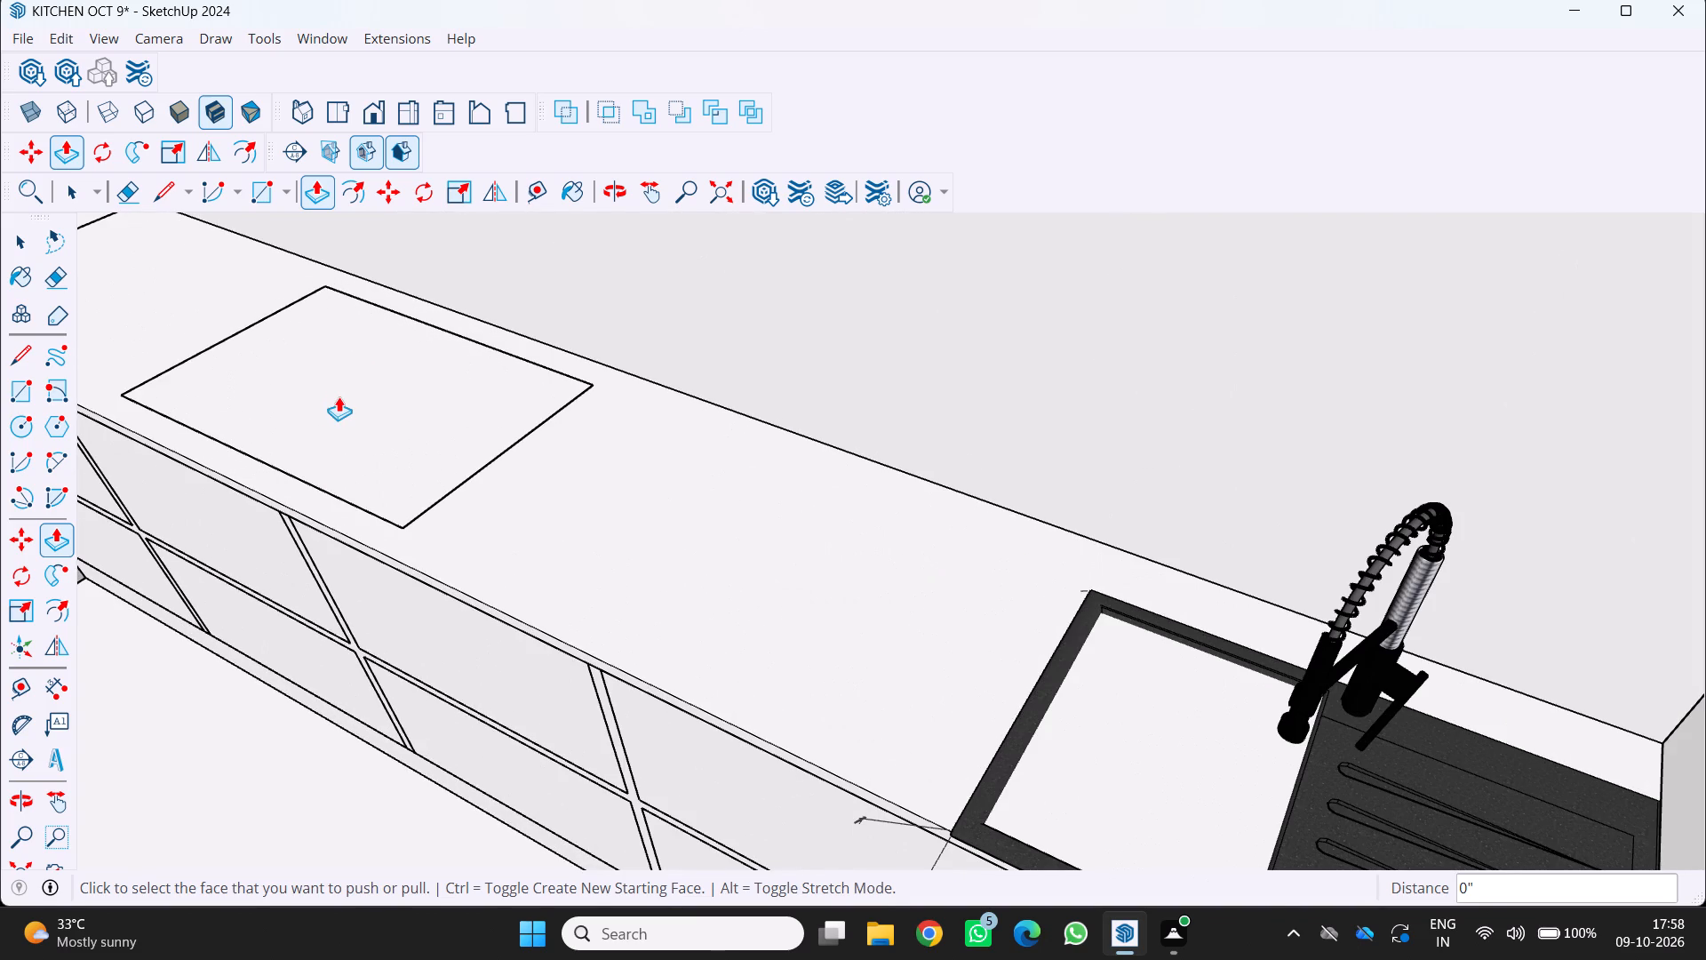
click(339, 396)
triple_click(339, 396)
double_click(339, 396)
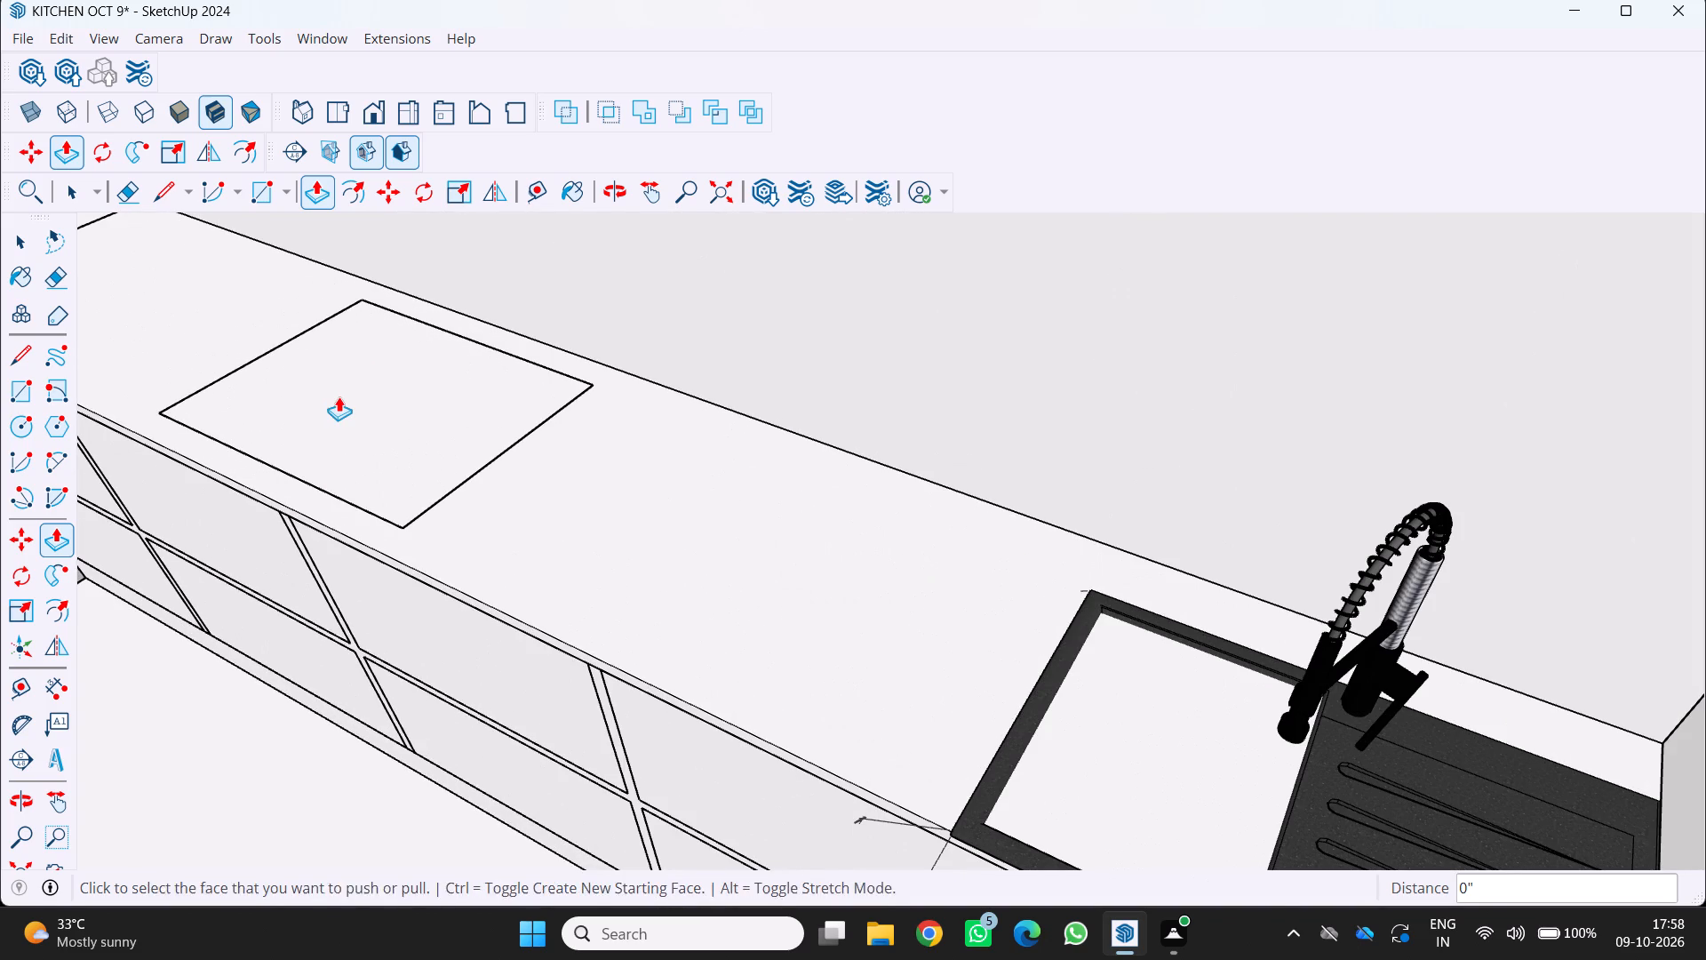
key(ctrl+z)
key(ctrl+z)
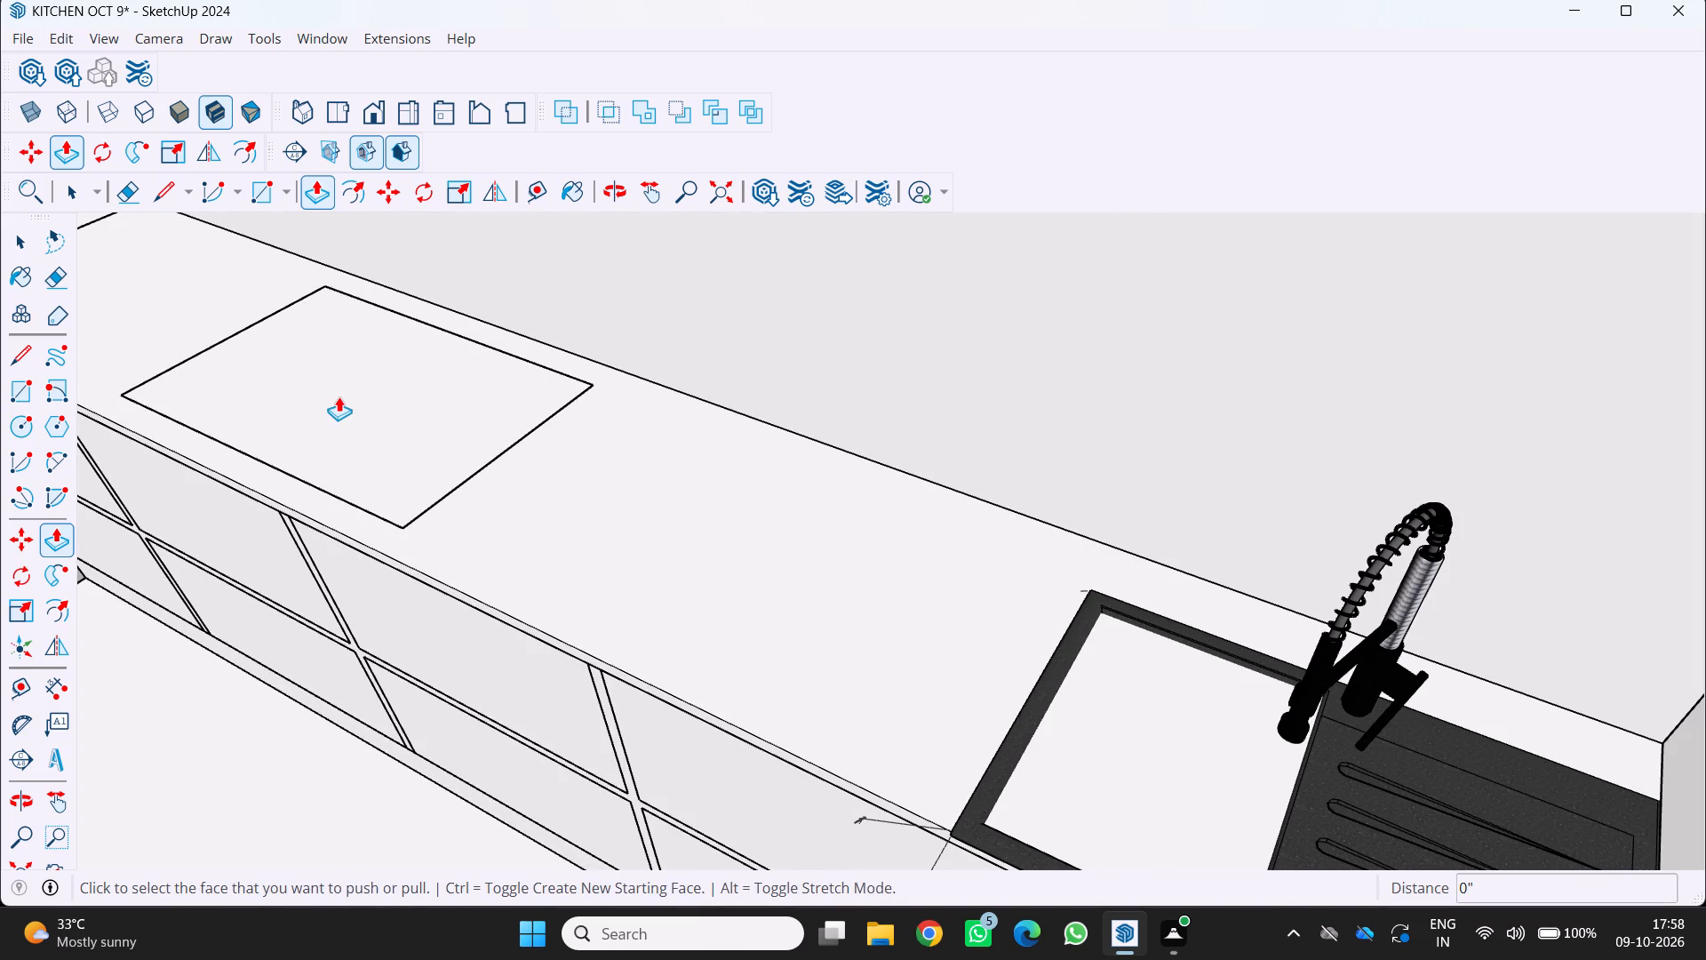
Examine the whole kitchen from outside and inside, ending on the drawer counter with the rectangle outline and the sink.
scroll(339, 396, down, 5)
middle_drag(337, 398, 466, 362)
scroll(466, 362, down, 3)
middle_drag(488, 409, 475, 418)
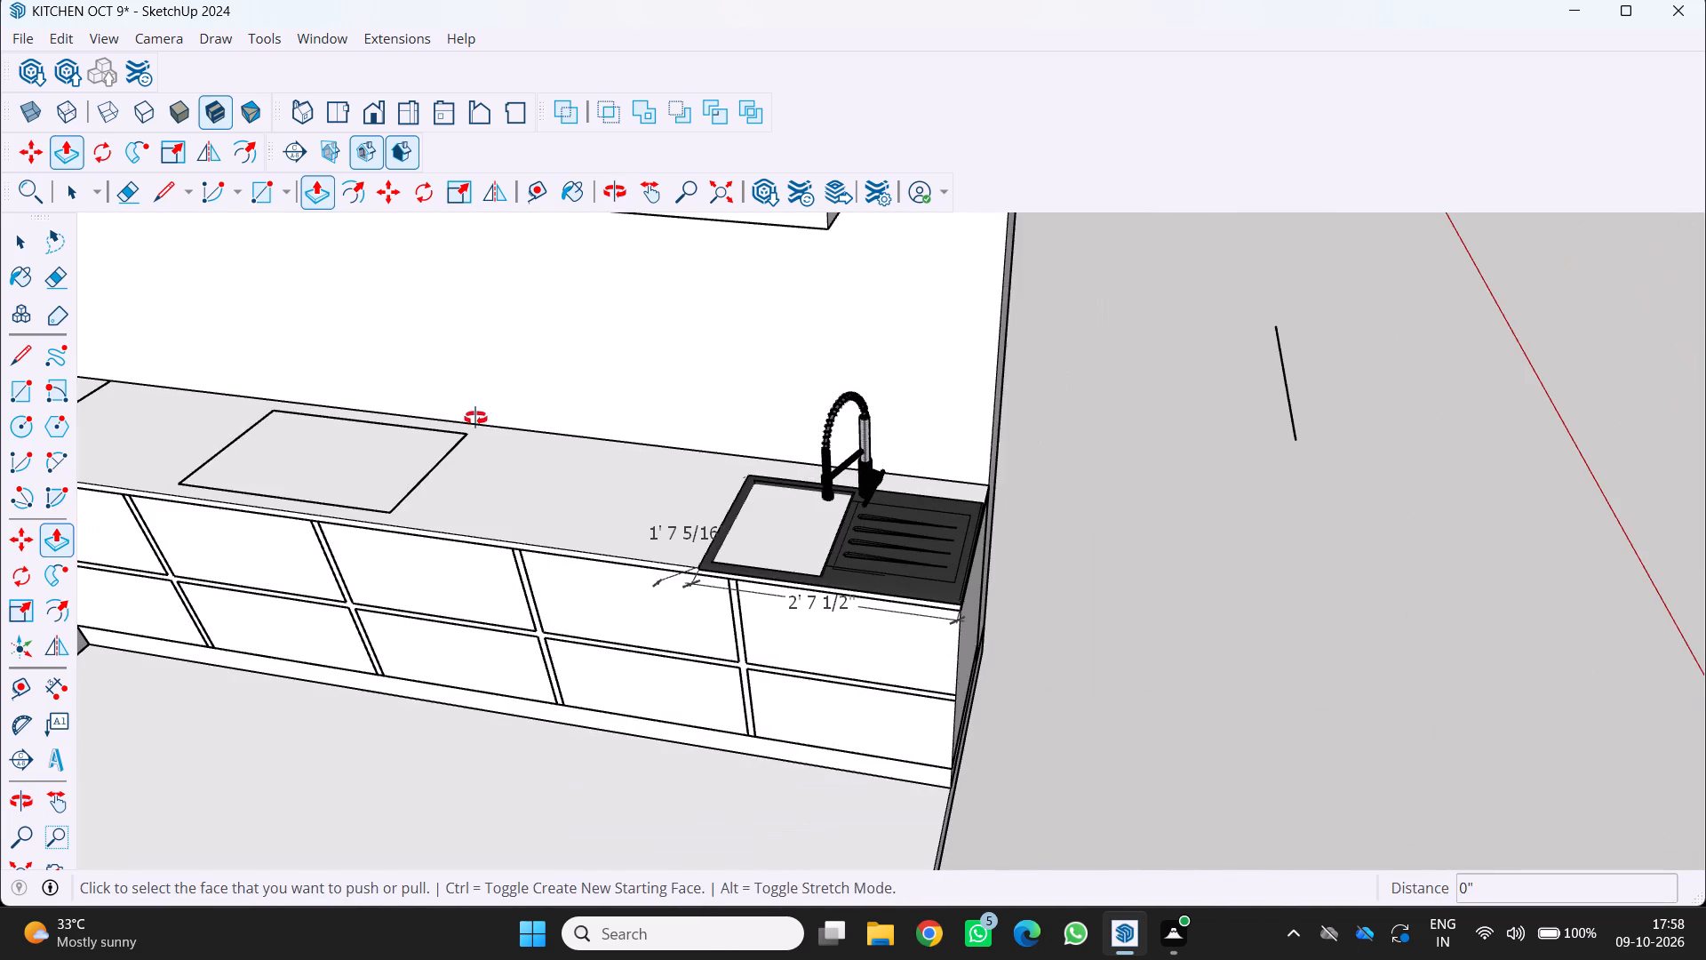
middle_drag(475, 418, 307, 569)
scroll(379, 432, down, 5)
middle_drag(387, 427, 543, 280)
scroll(539, 281, up, 1)
scroll(282, 445, down, 2)
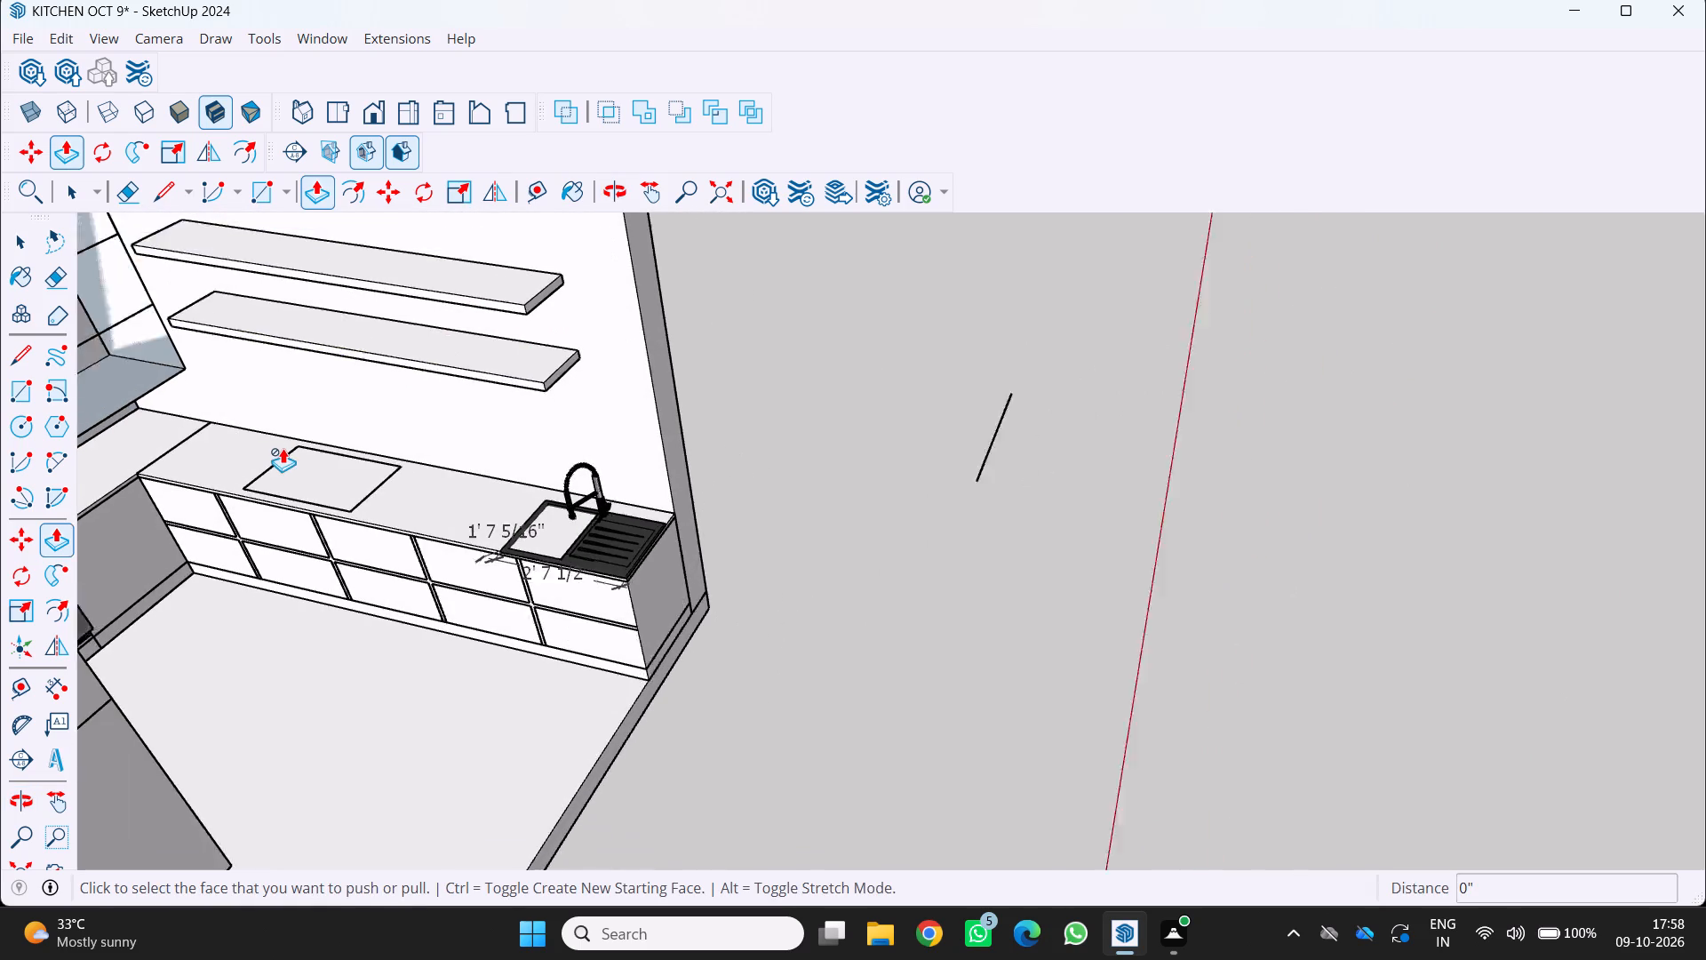
scroll(283, 448, down, 2)
middle_drag(282, 449, 289, 392)
scroll(283, 393, down, 3)
middle_drag(283, 393, 257, 392)
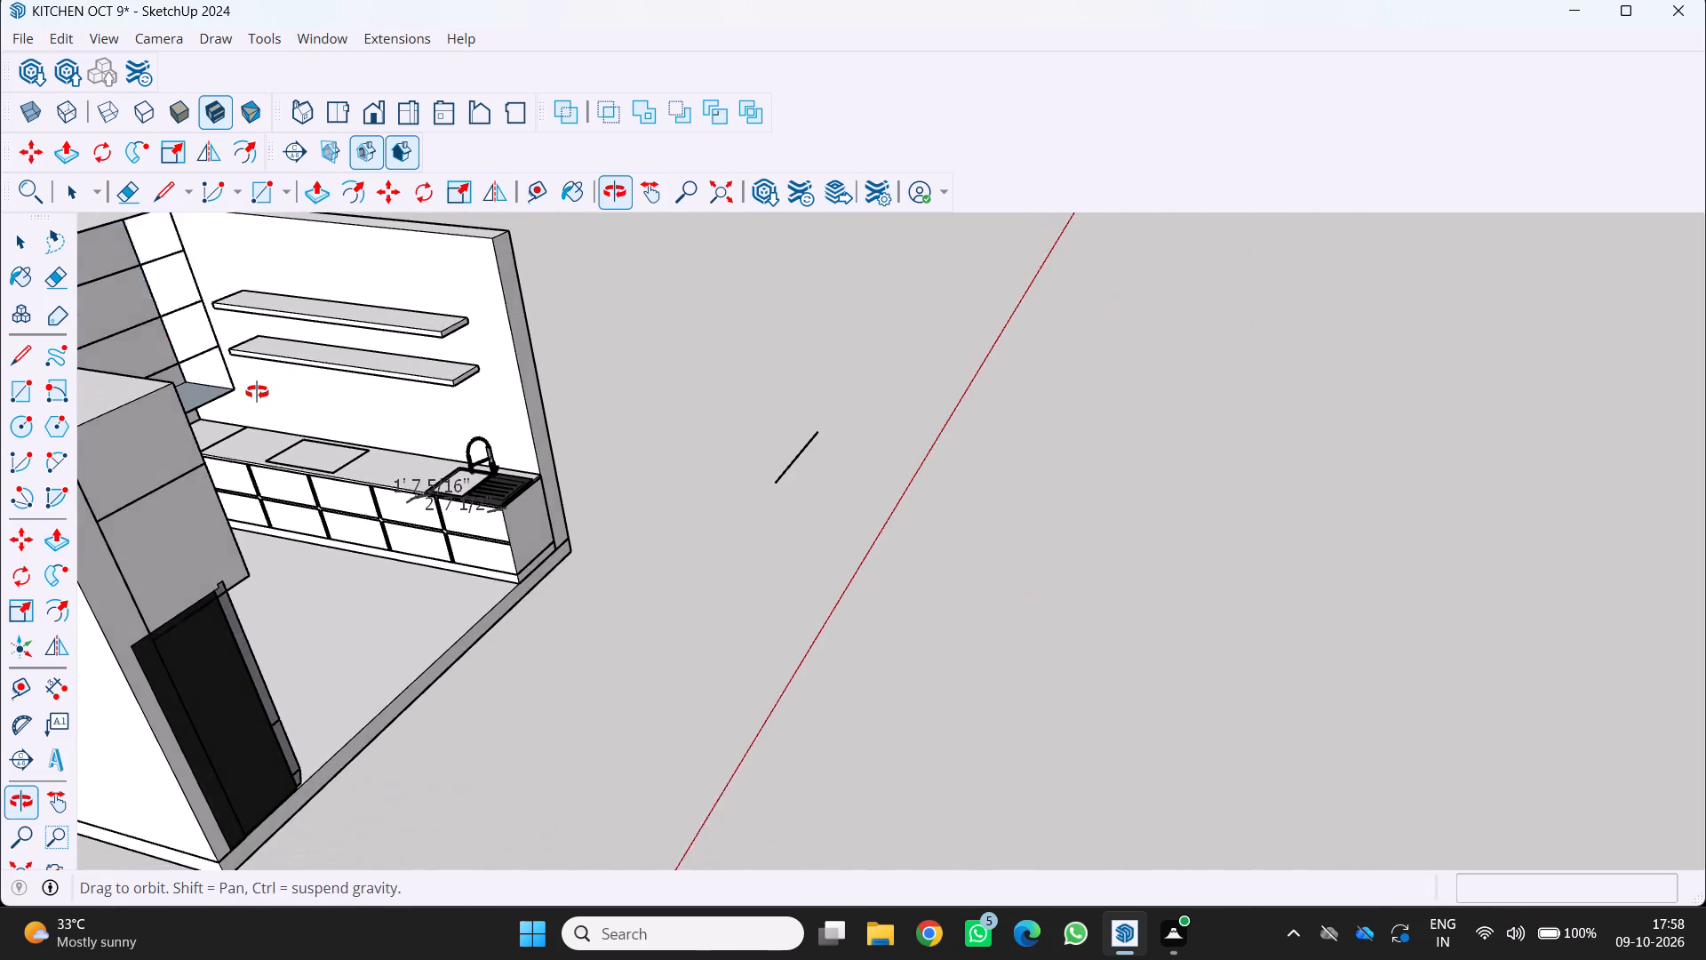
middle_drag(257, 392, 141, 386)
scroll(286, 362, down, 1)
middle_drag(292, 376, 263, 431)
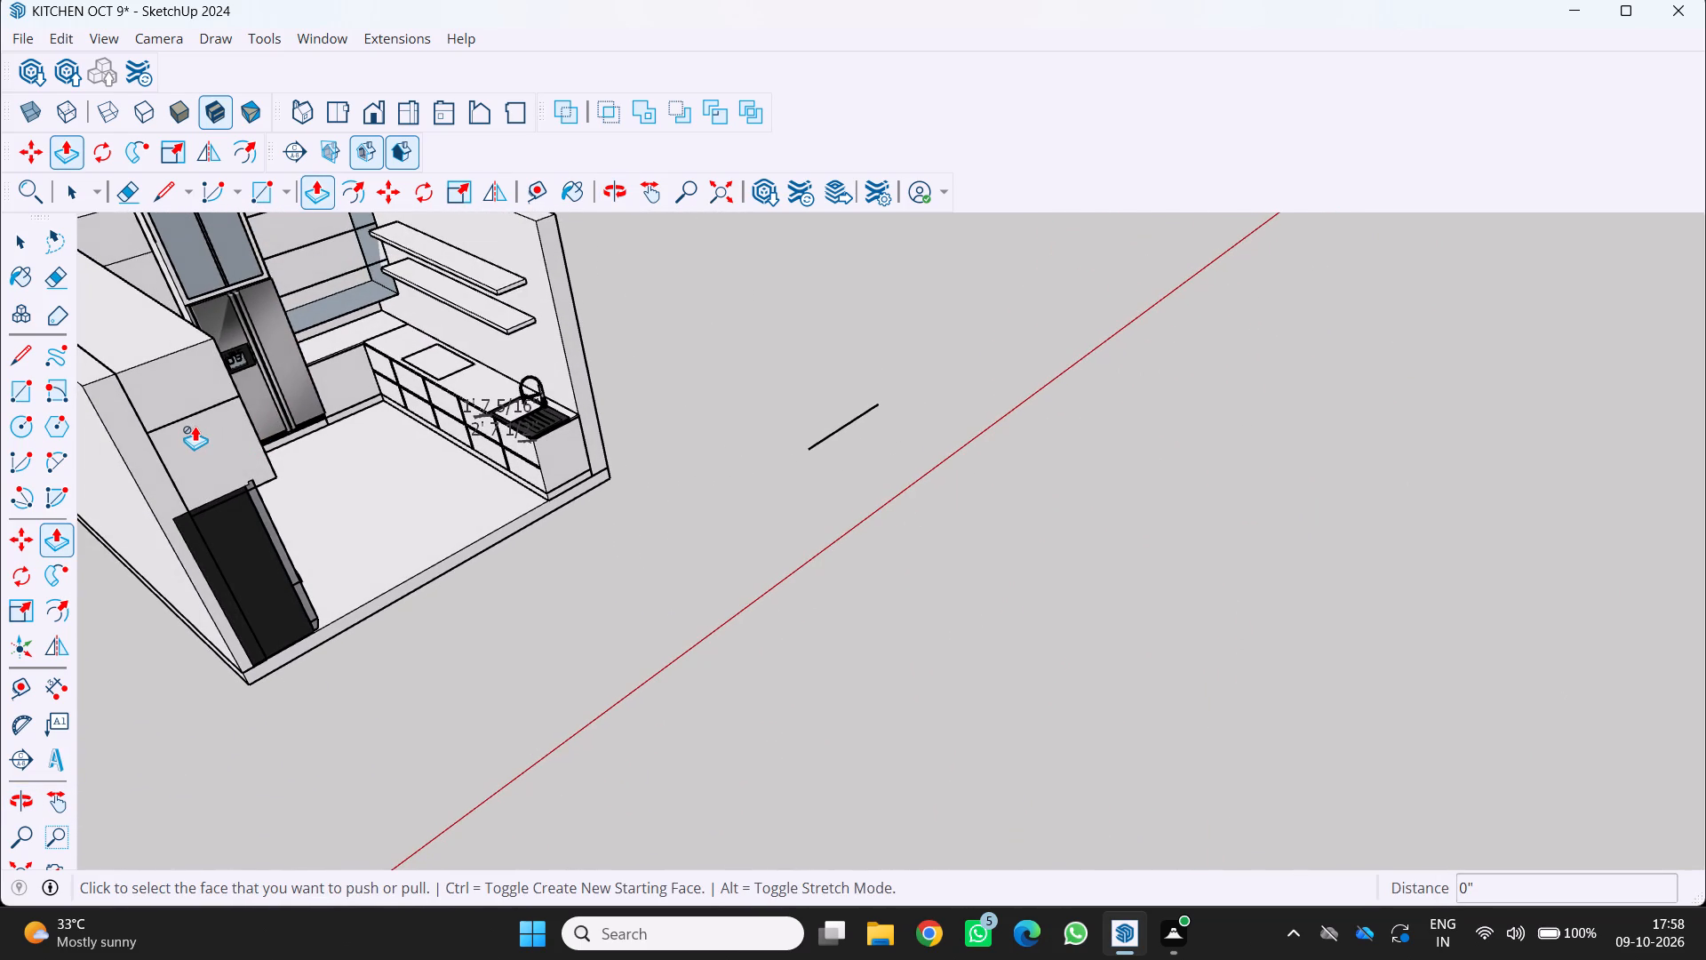
scroll(2, 476, down, 3)
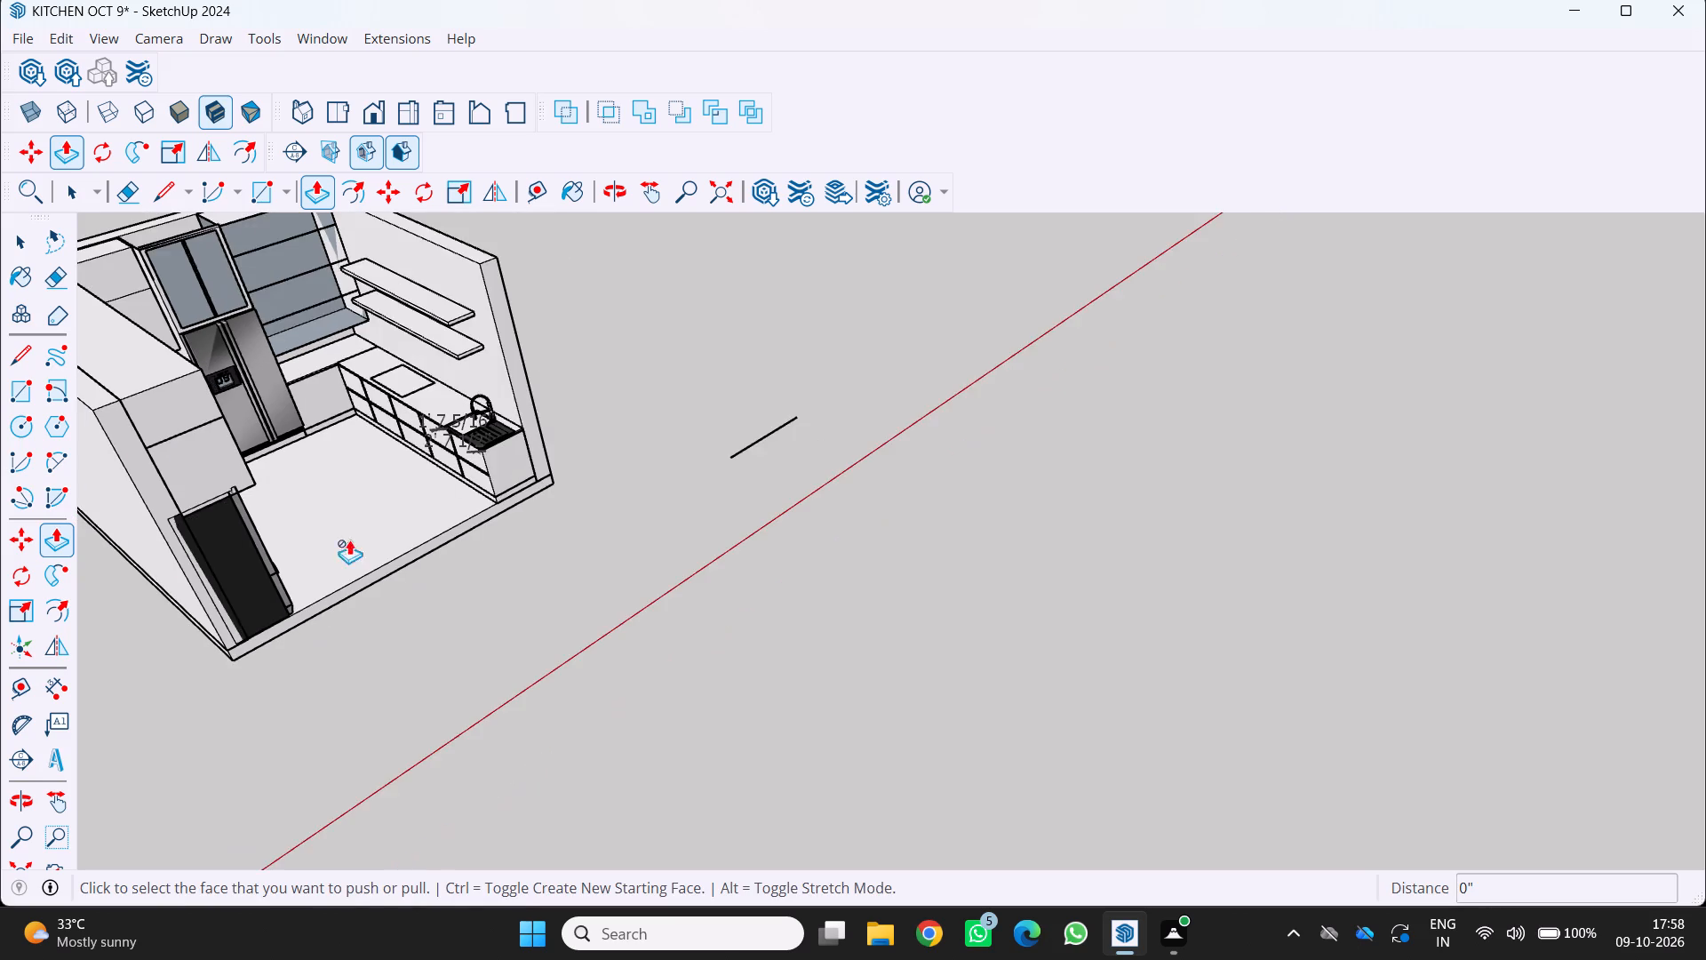
middle_drag(366, 526, 284, 500)
middle_drag(277, 498, 262, 492)
scroll(404, 435, up, 2)
middle_click(369, 415)
middle_click(369, 415)
middle_drag(371, 415, 686, 468)
middle_drag(694, 468, 706, 468)
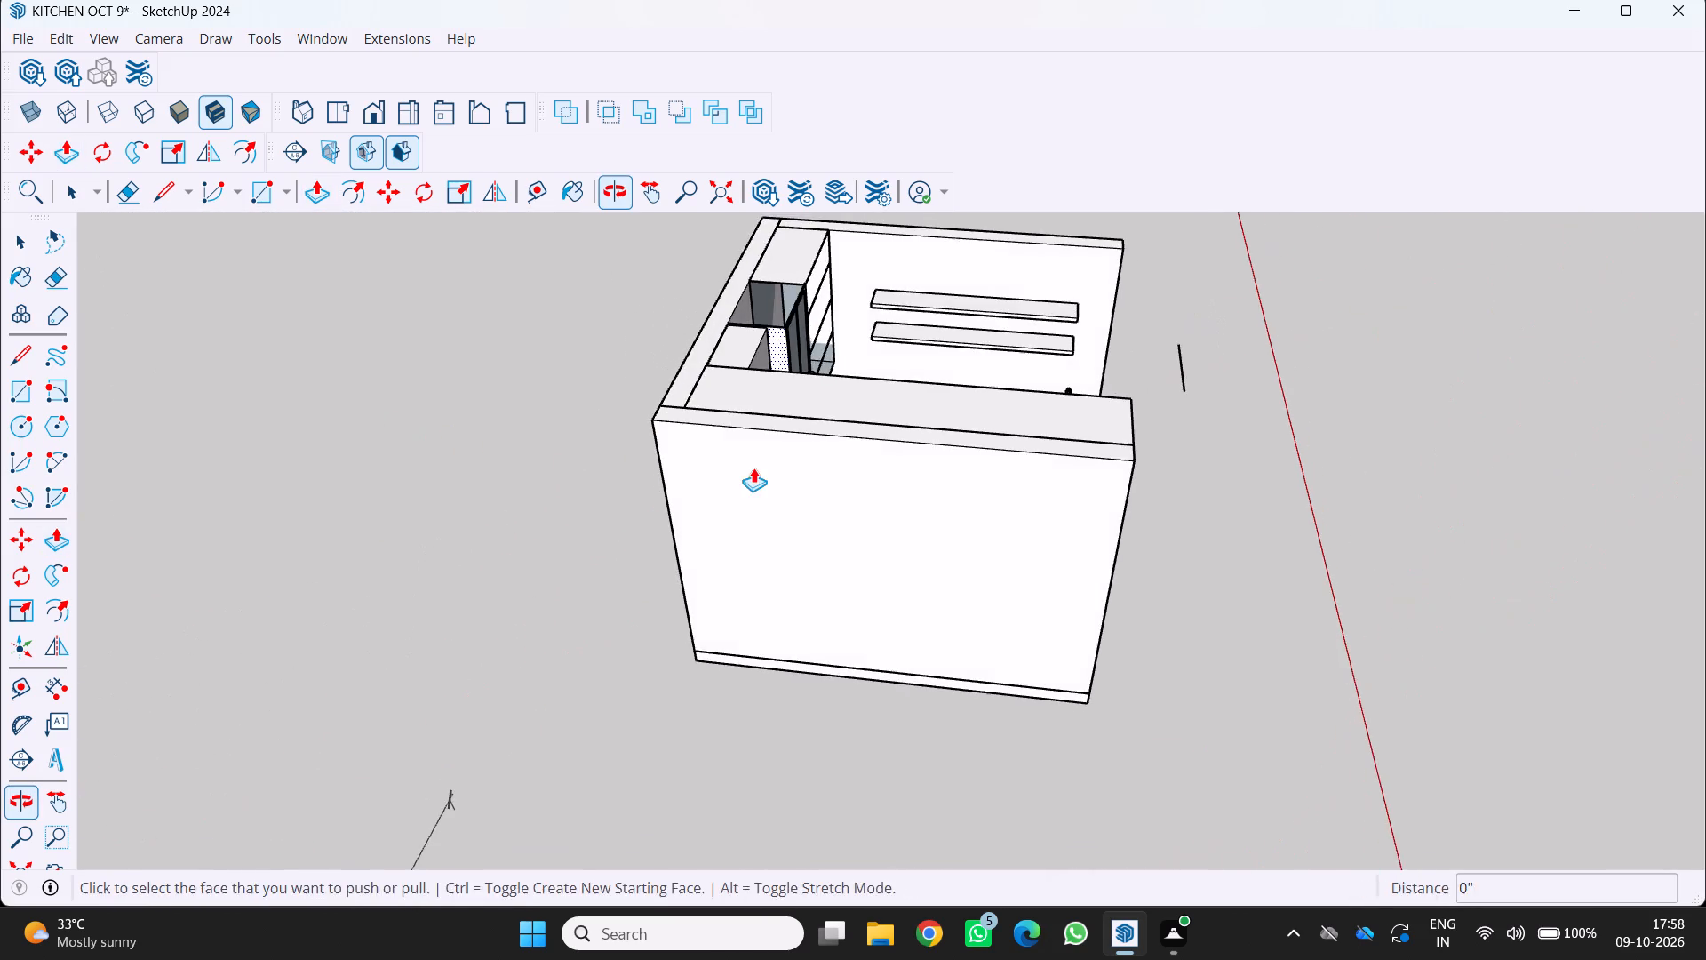
middle_drag(751, 468, 271, 492)
scroll(674, 509, up, 1)
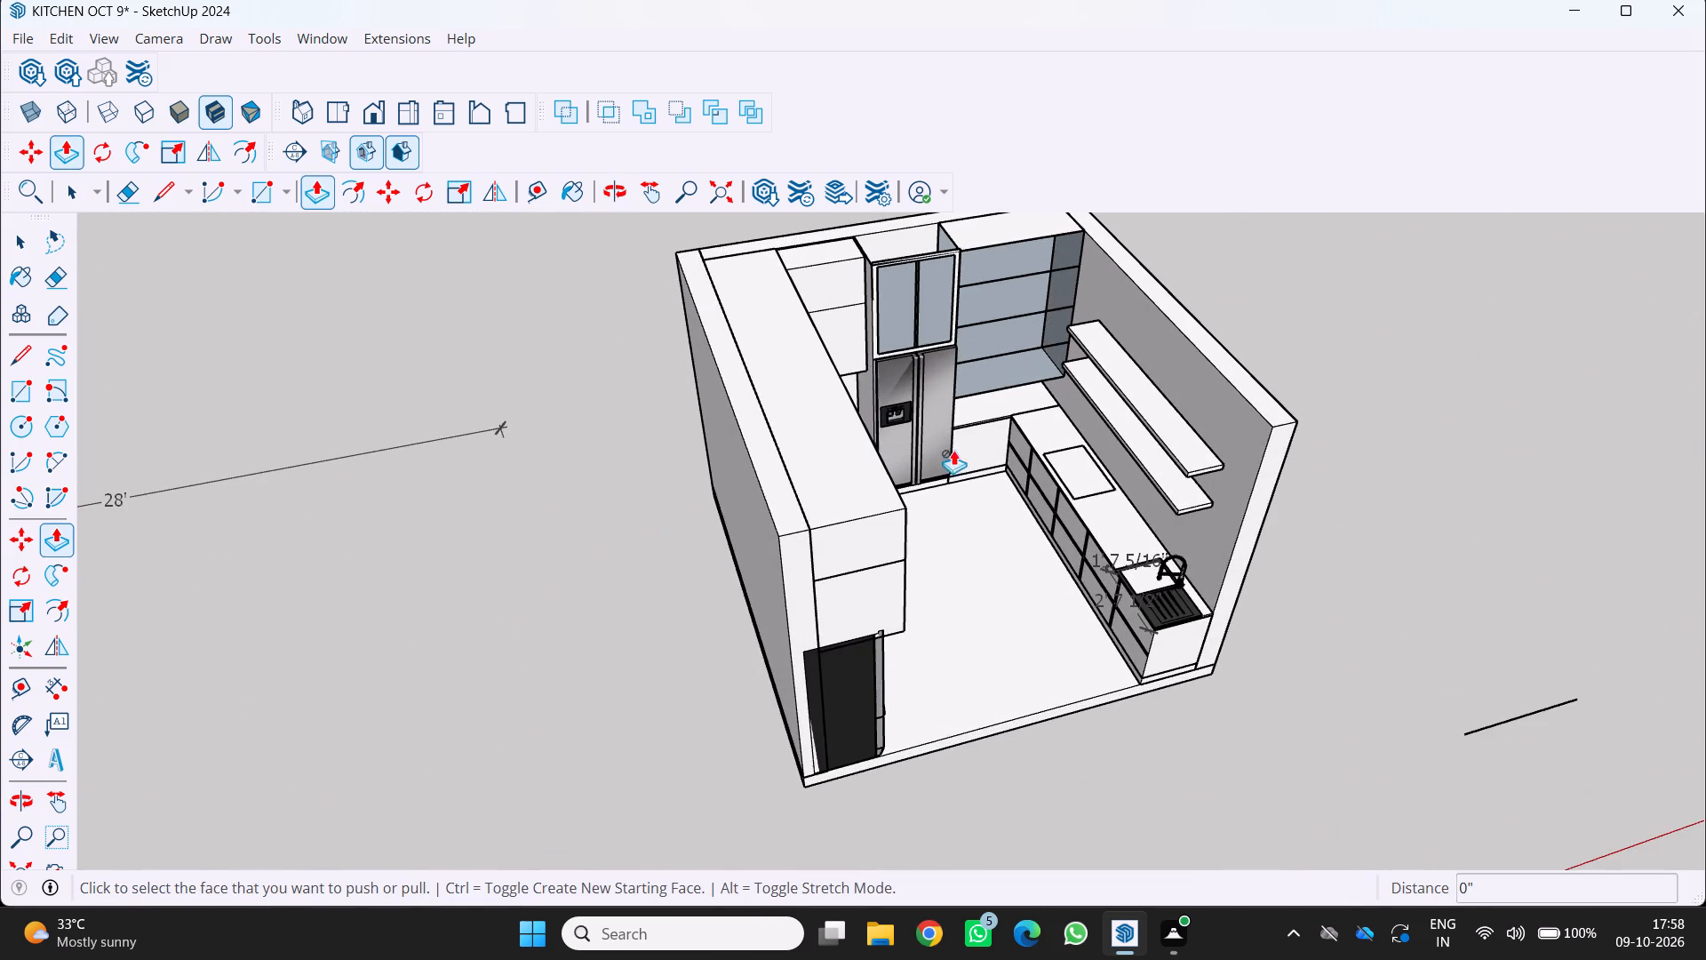
middle_click(959, 473)
middle_drag(959, 474, 794, 409)
scroll(952, 565, down, 2)
middle_drag(945, 569, 918, 410)
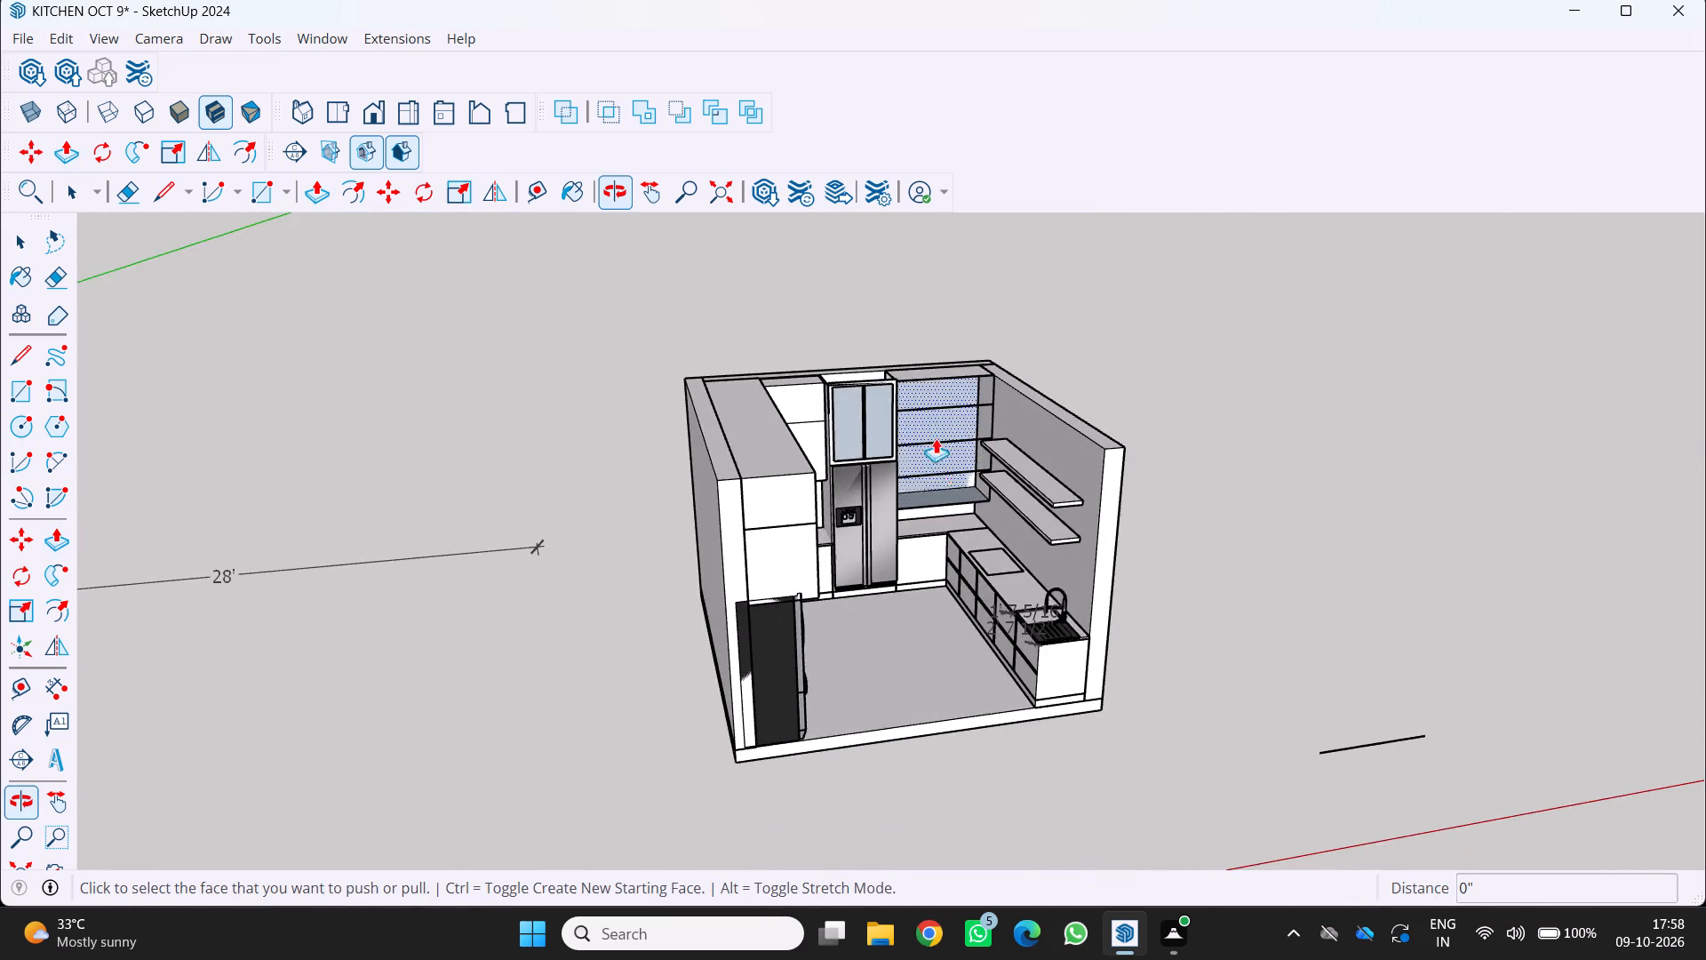
scroll(901, 585, up, 8)
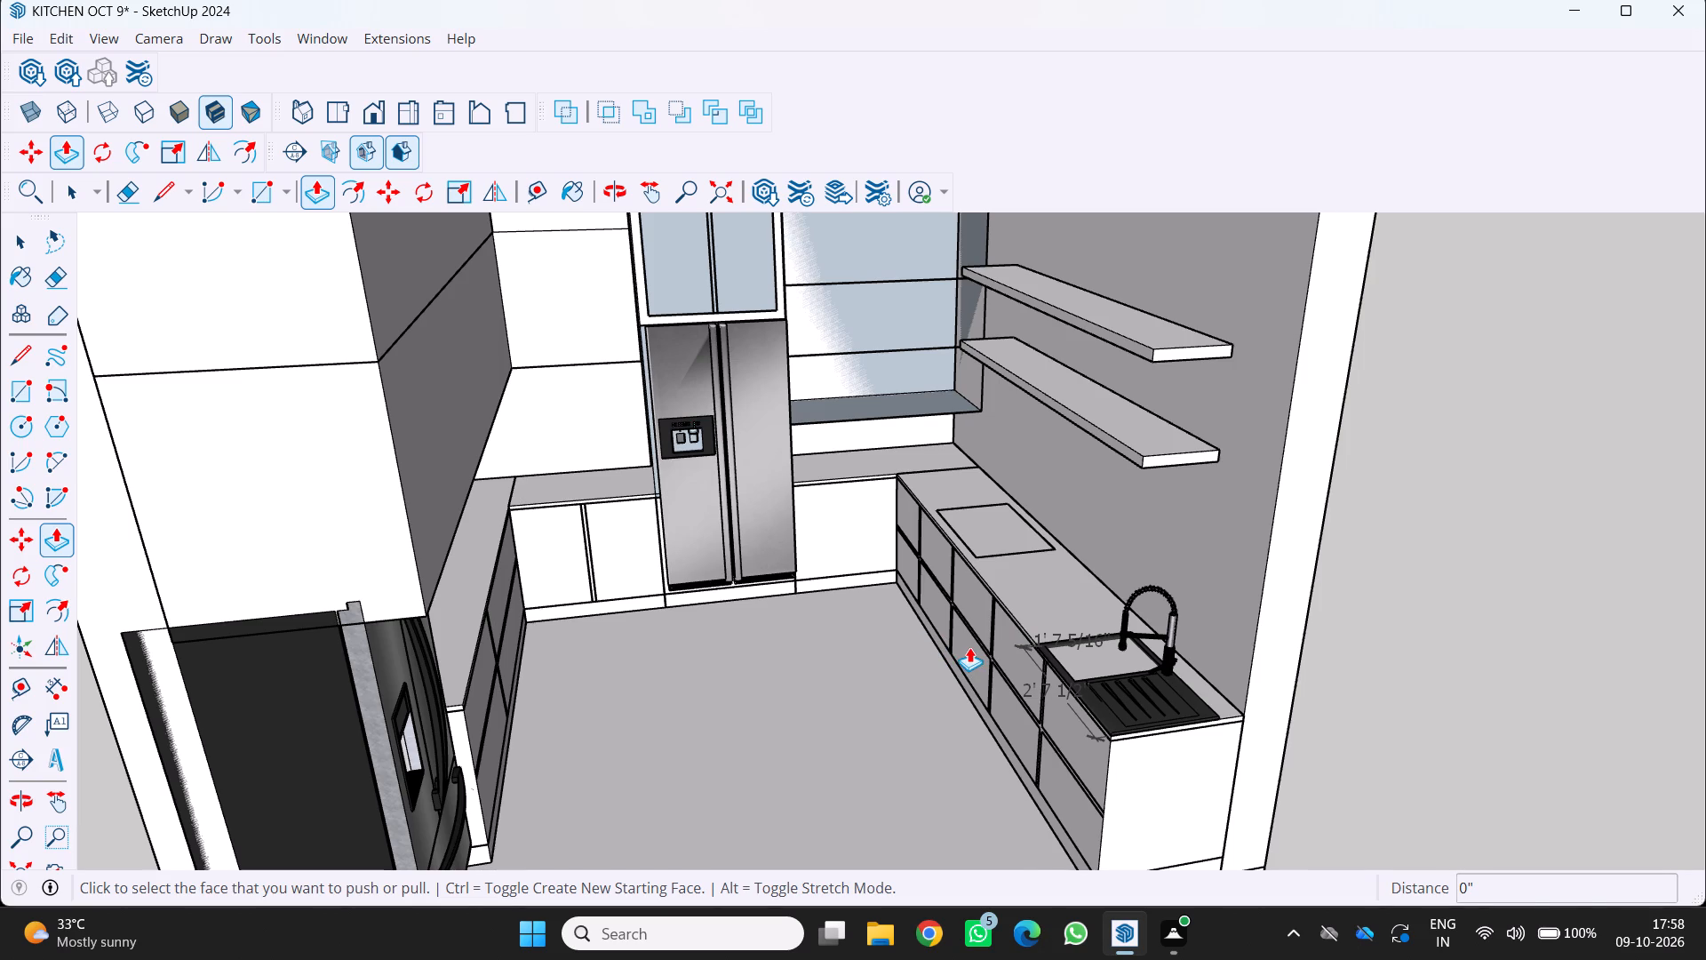
scroll(1168, 716, up, 3)
middle_drag(1192, 718, 1256, 809)
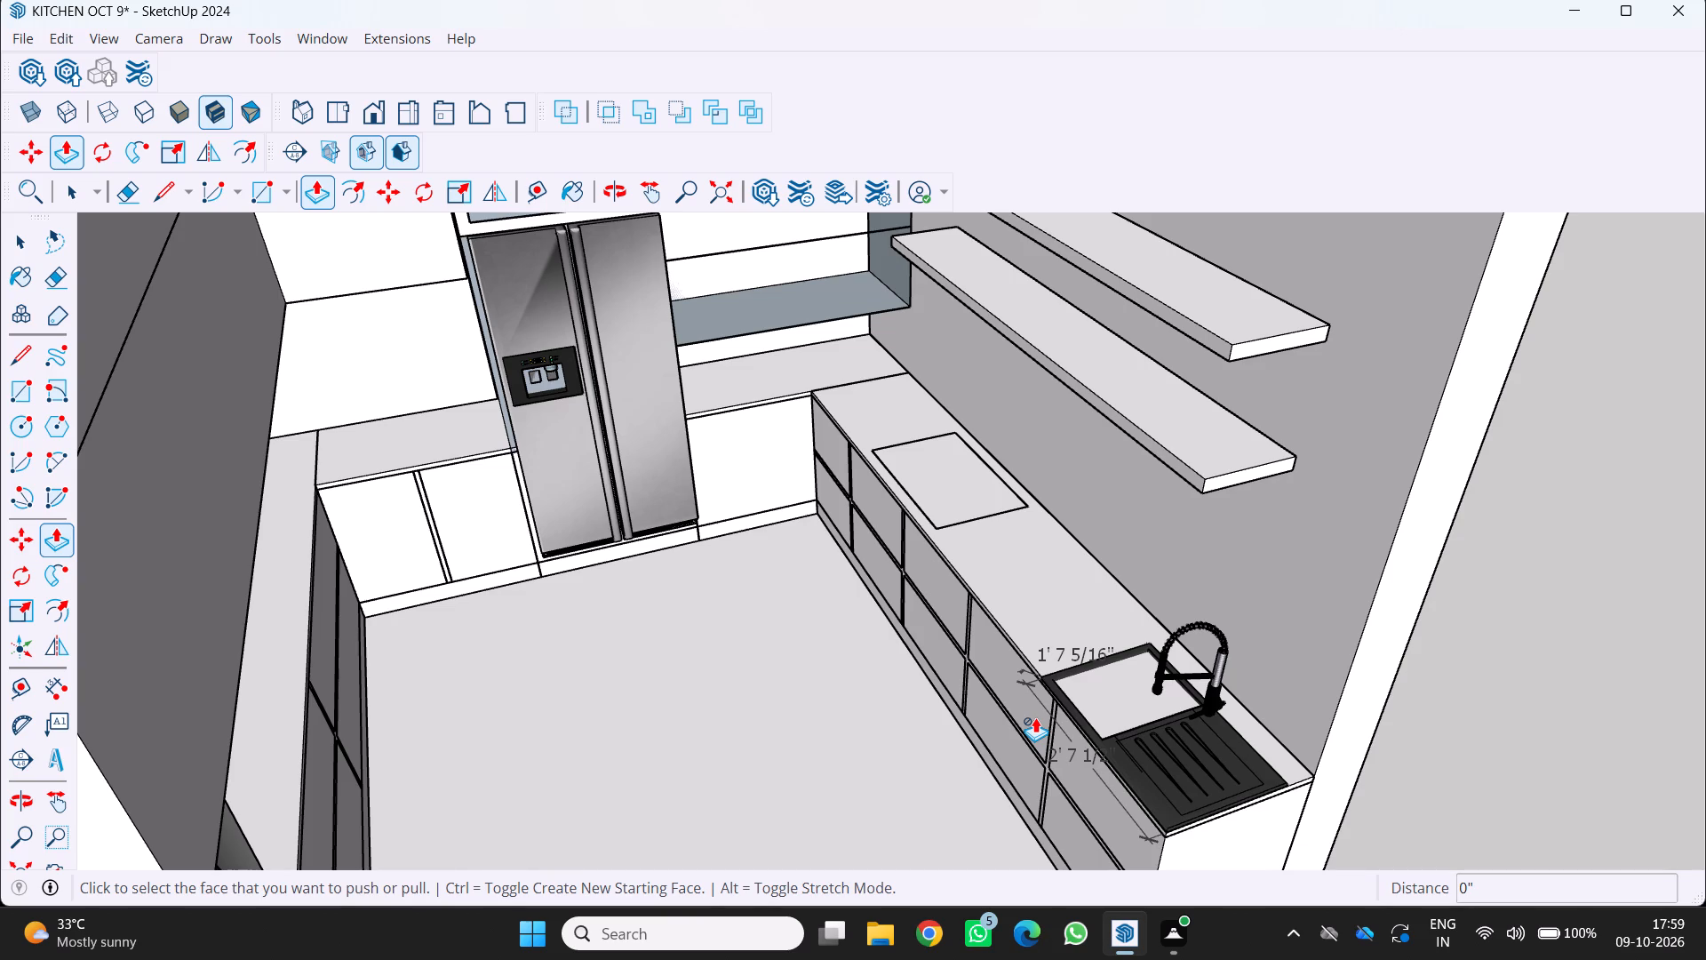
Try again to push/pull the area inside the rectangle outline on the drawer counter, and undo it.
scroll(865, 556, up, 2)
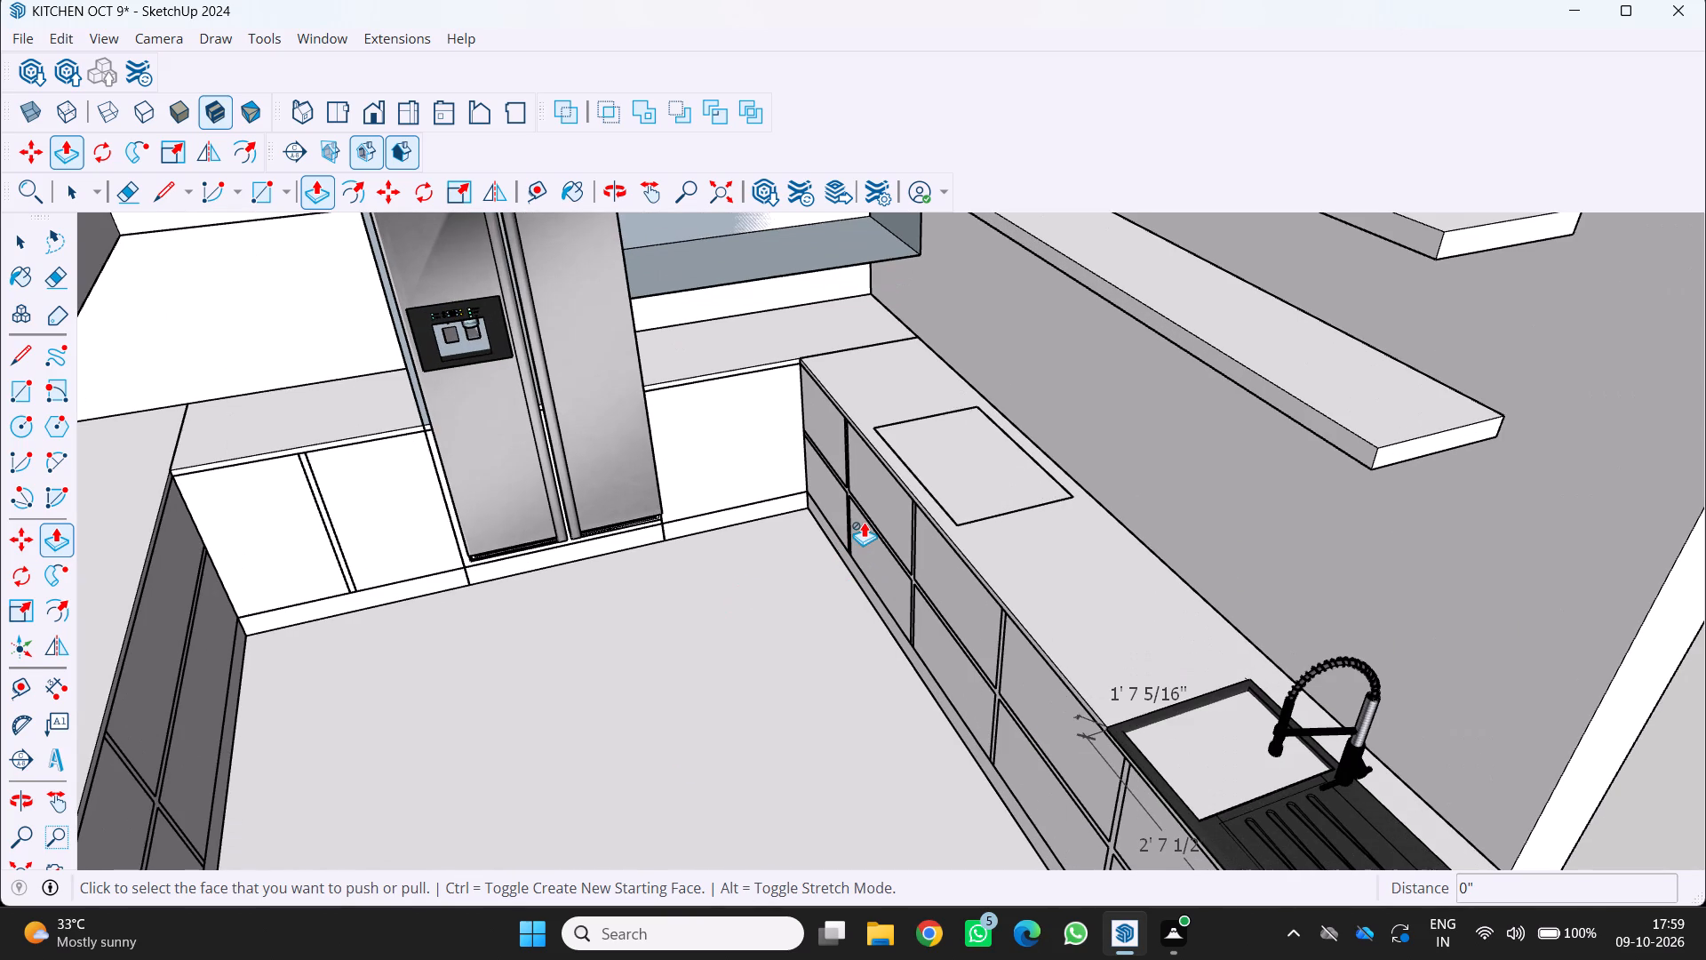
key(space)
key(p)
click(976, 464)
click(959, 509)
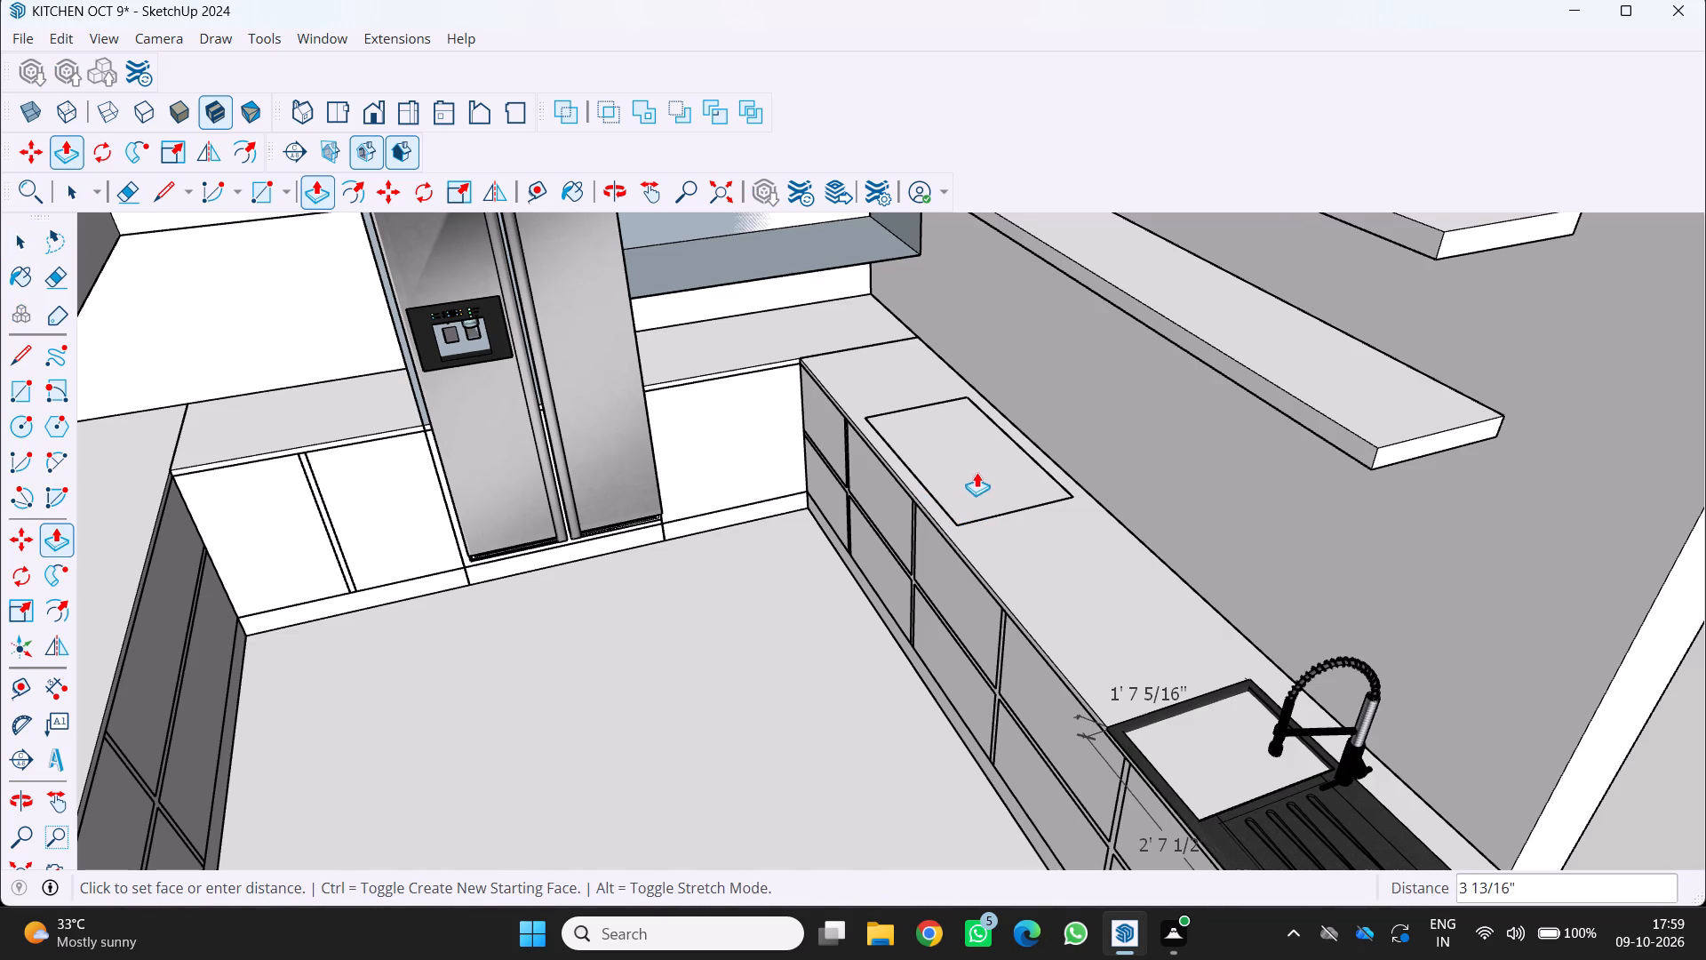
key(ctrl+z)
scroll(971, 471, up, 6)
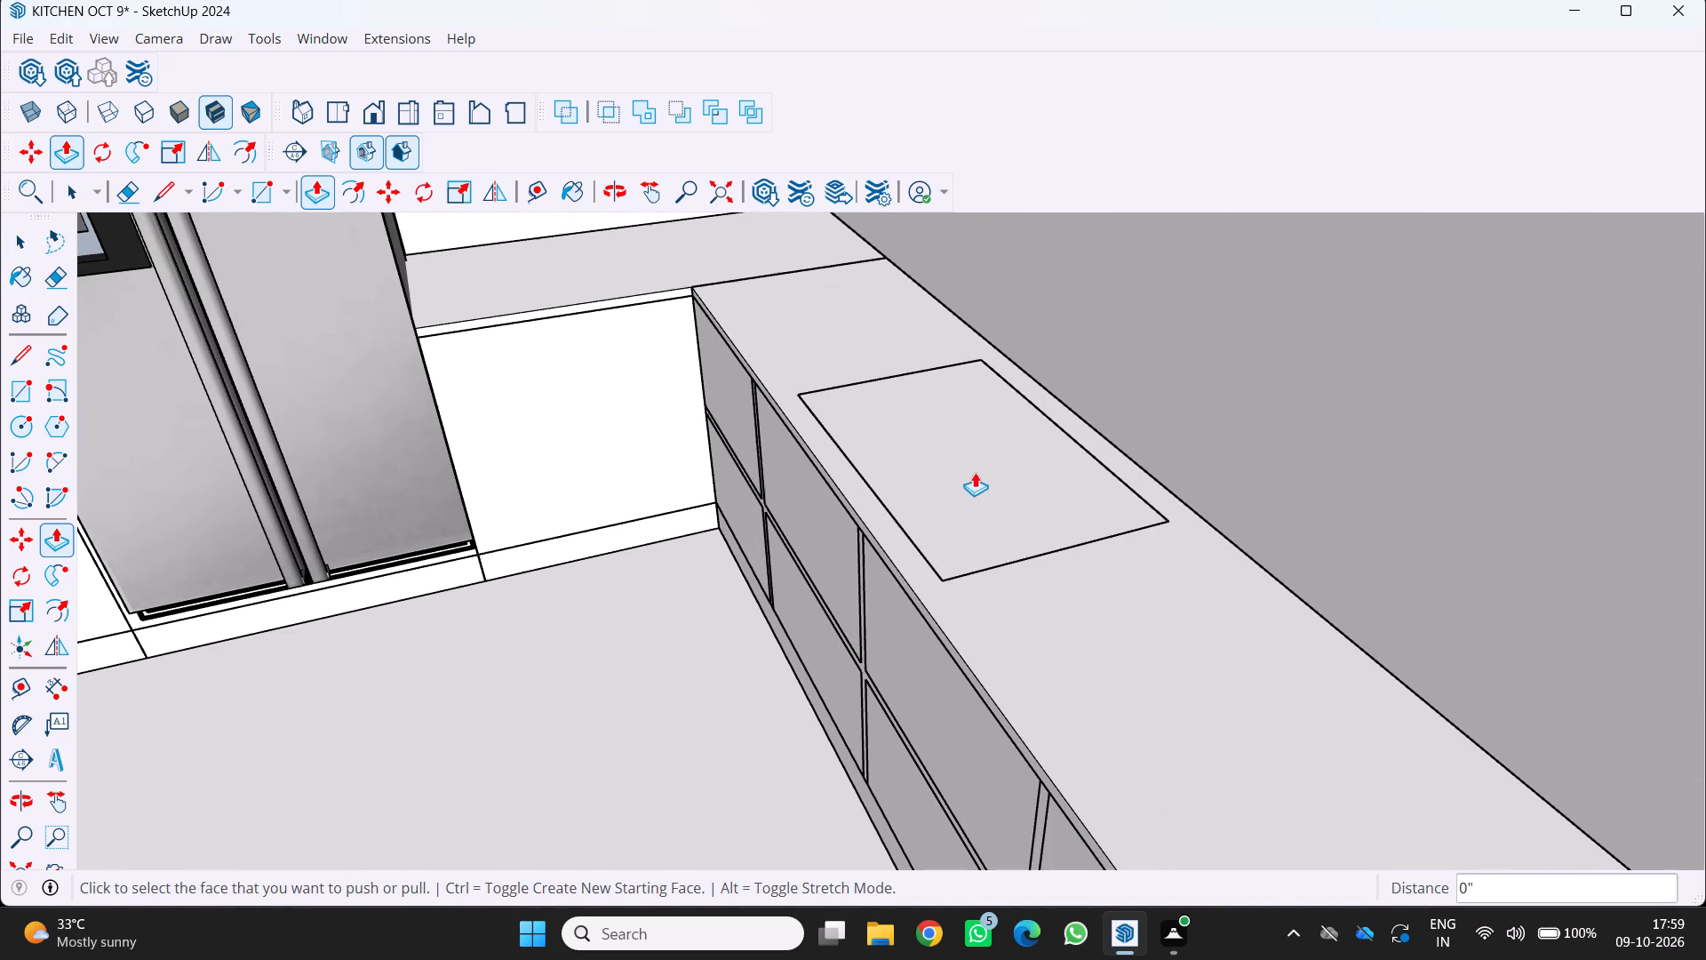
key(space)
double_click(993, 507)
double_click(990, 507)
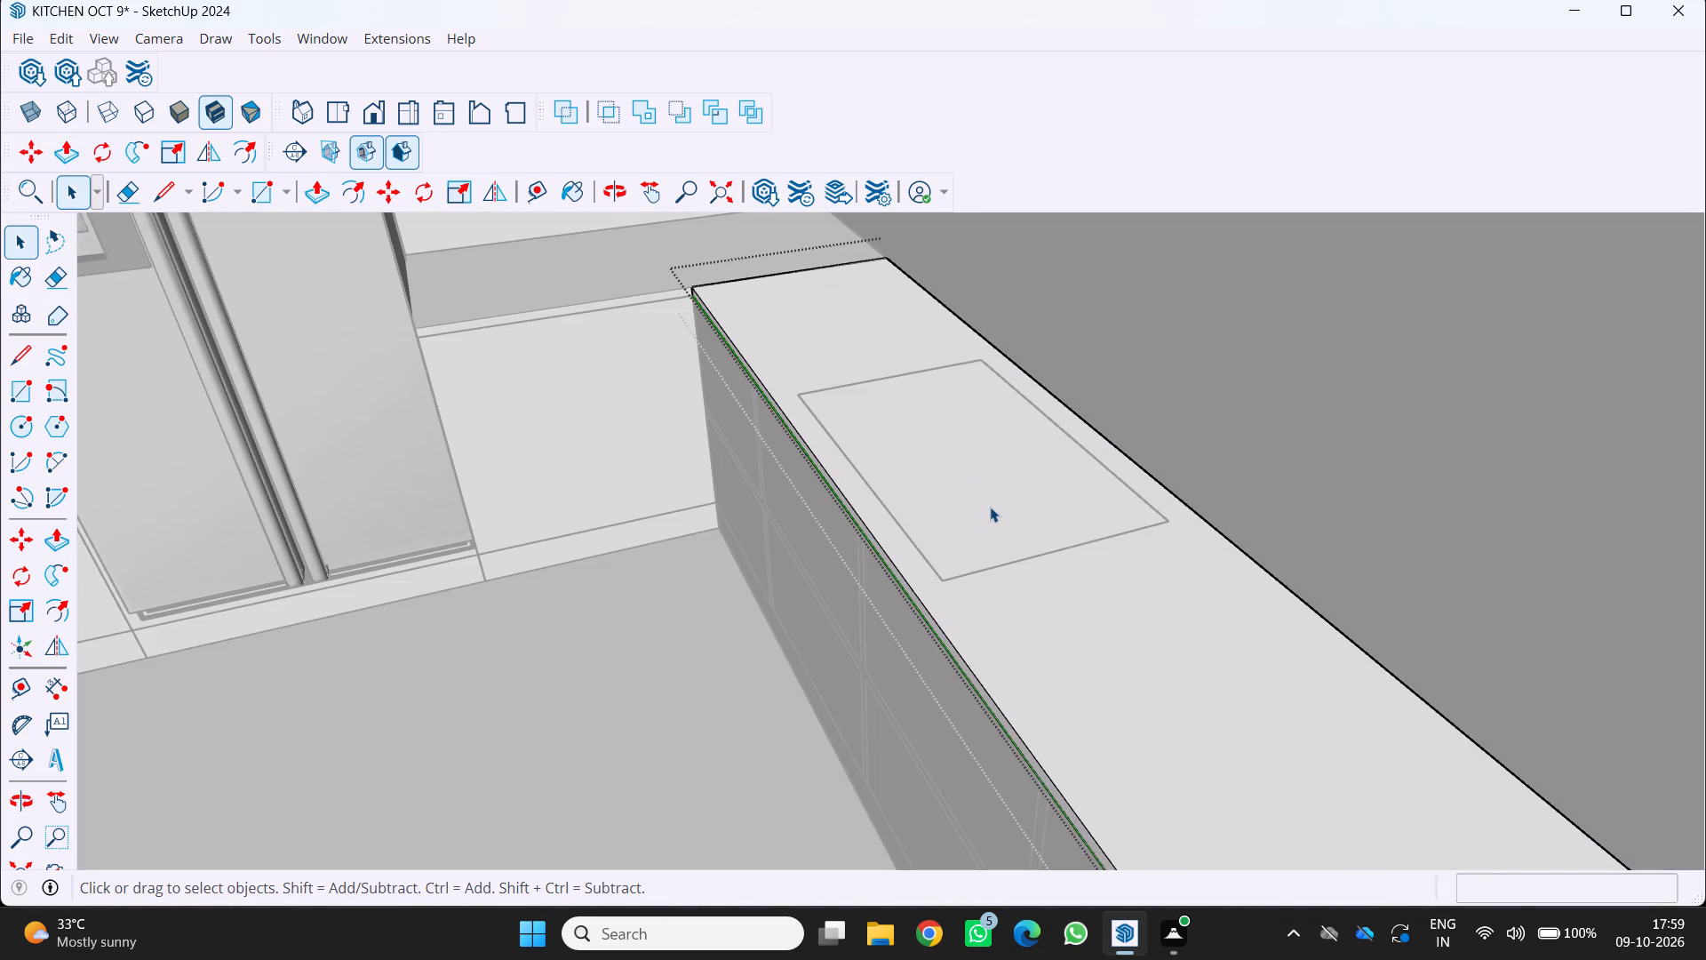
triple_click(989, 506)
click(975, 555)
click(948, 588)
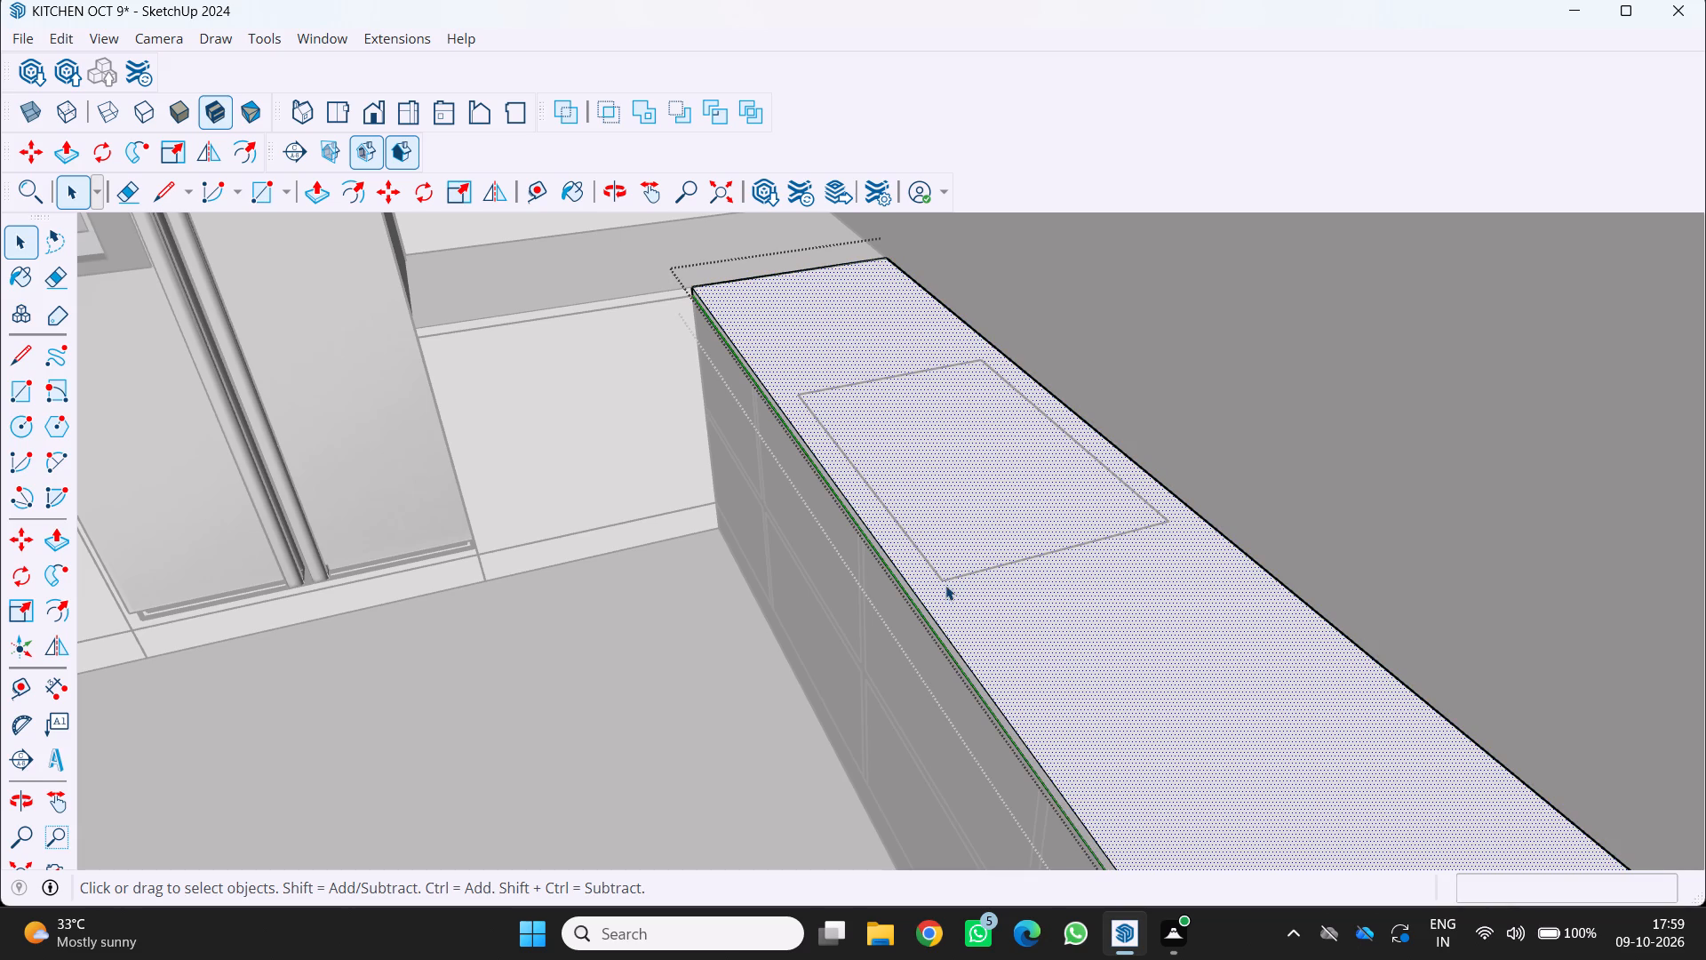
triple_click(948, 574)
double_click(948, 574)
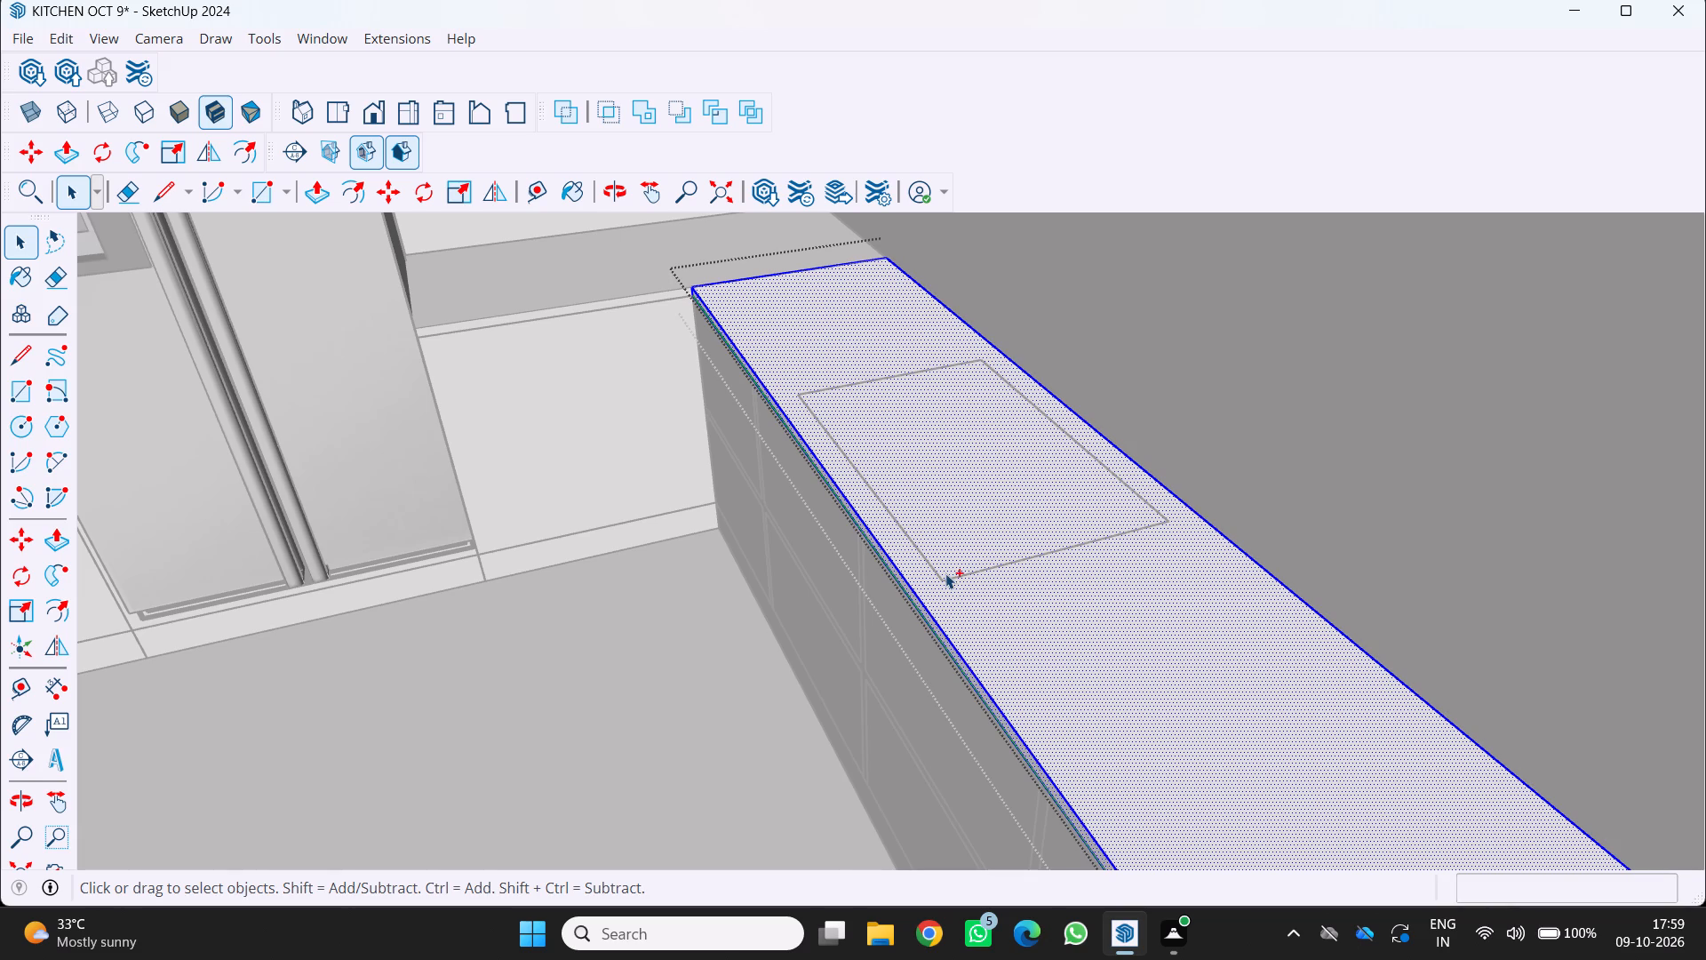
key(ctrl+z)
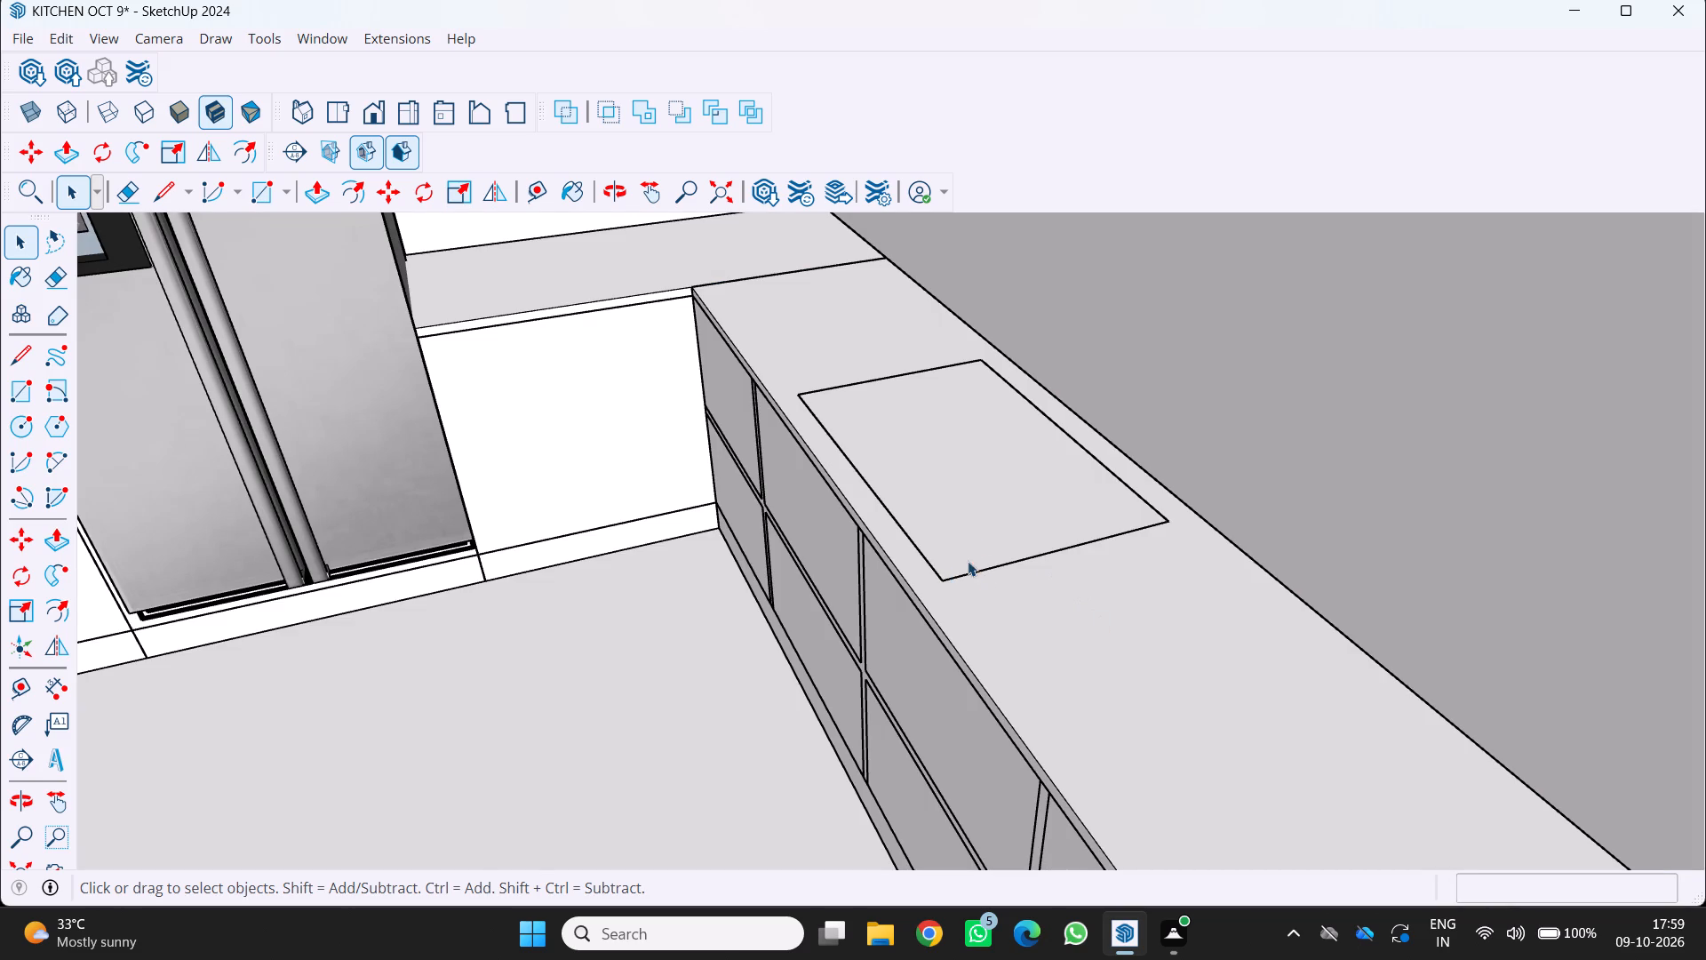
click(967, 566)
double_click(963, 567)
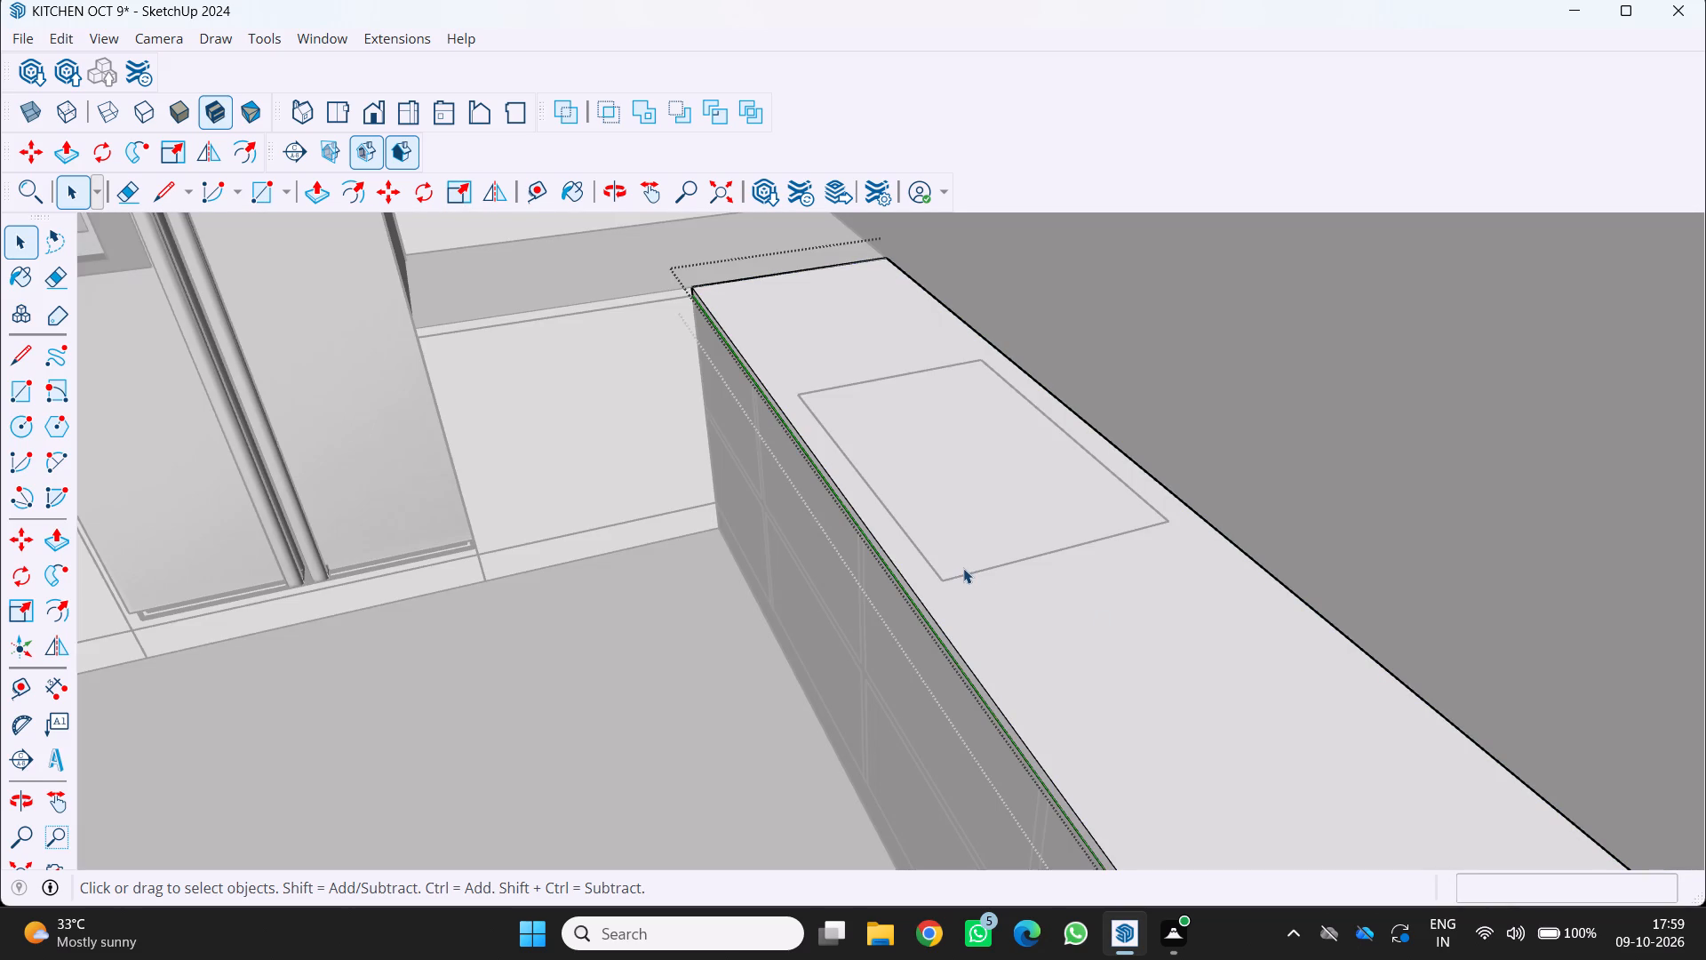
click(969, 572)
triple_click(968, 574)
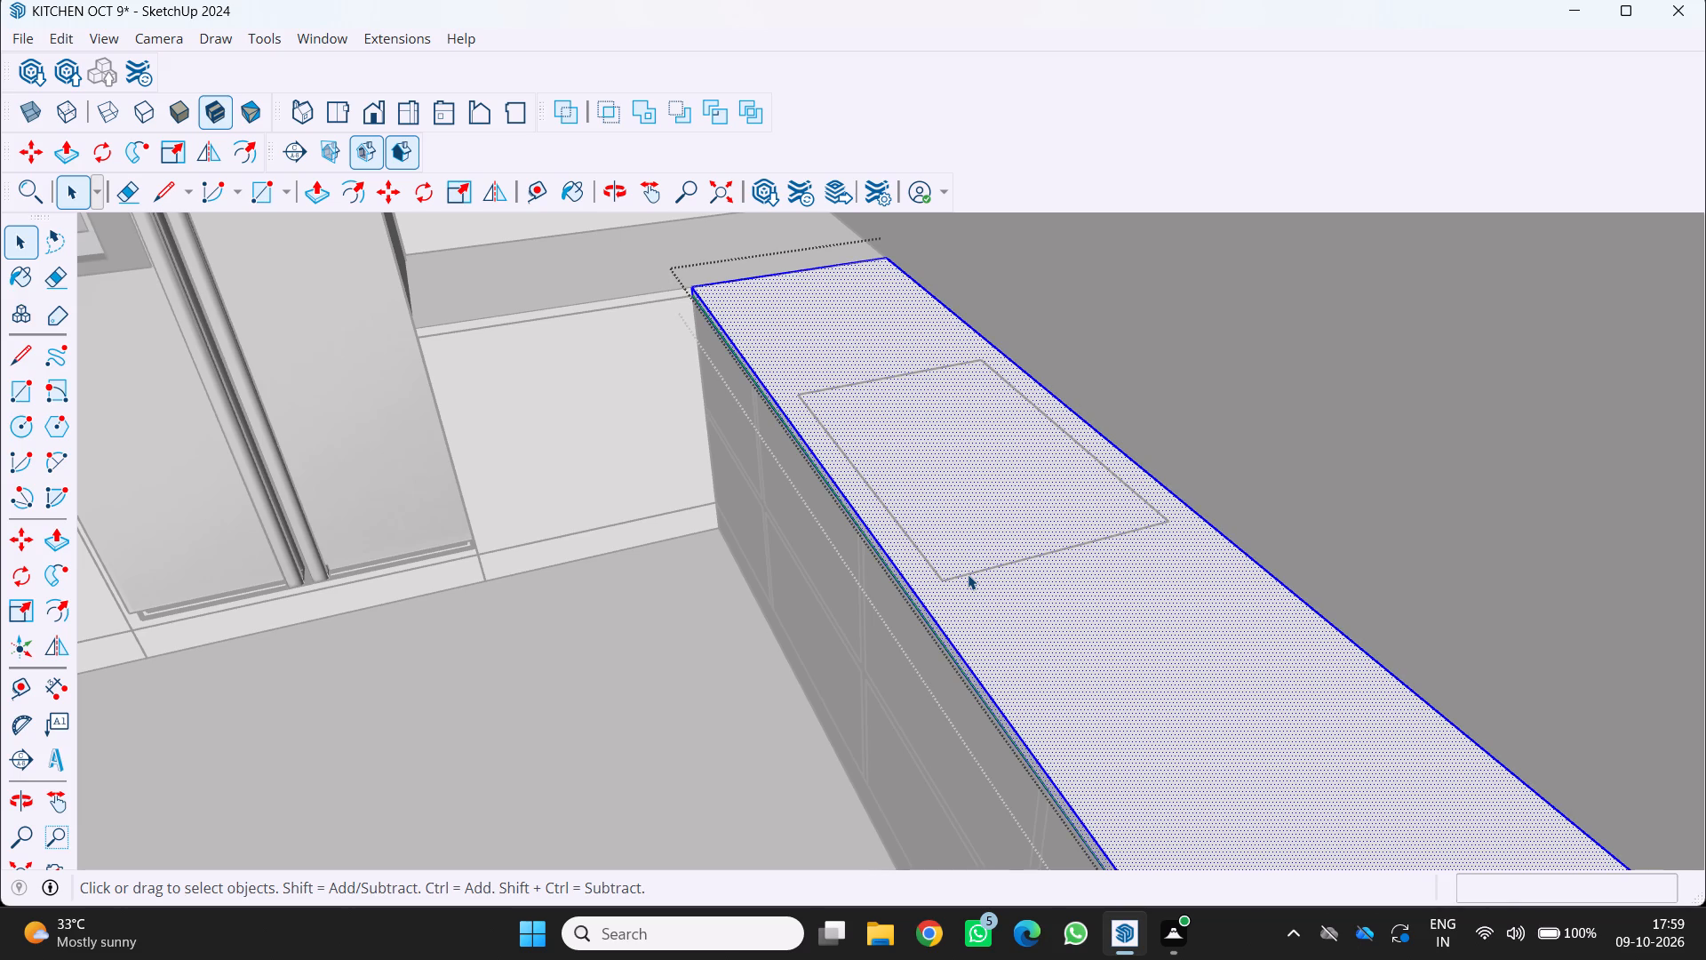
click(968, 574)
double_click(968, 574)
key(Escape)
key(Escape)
Move the sink with its faucet about 6' 1 7/8" along the drawer counter onto the corner of the rectangle outline.
scroll(964, 575, down, 3)
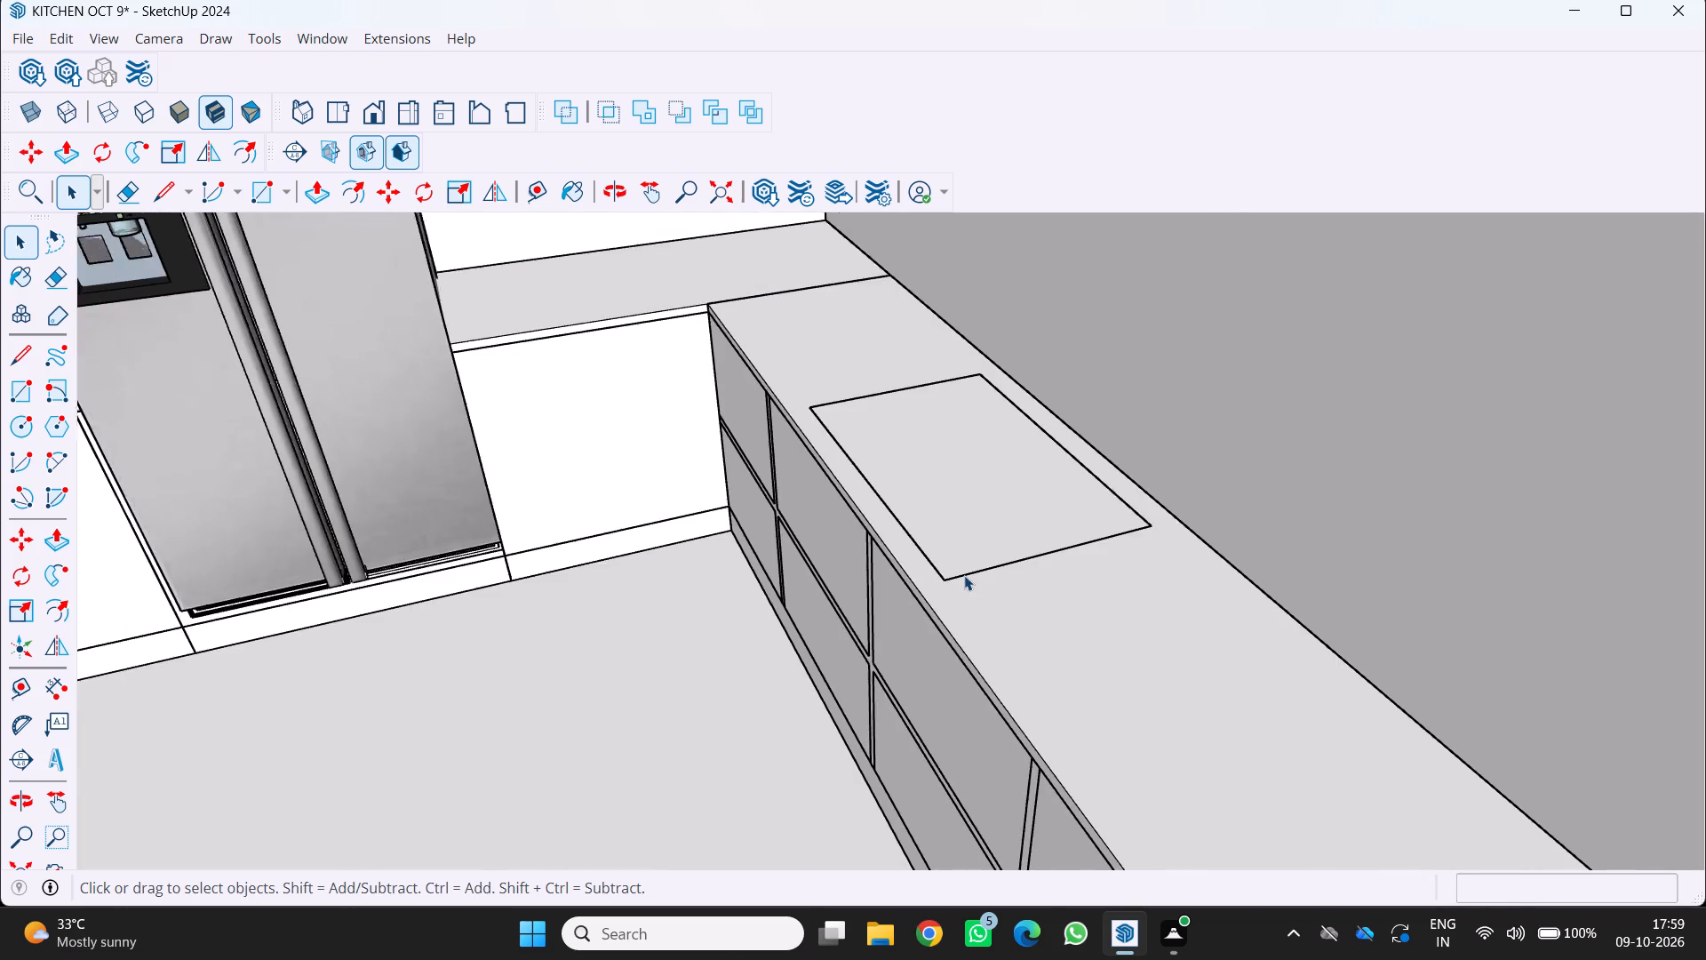
scroll(964, 575, down, 2)
middle_drag(964, 575, 1102, 559)
scroll(1102, 559, down, 4)
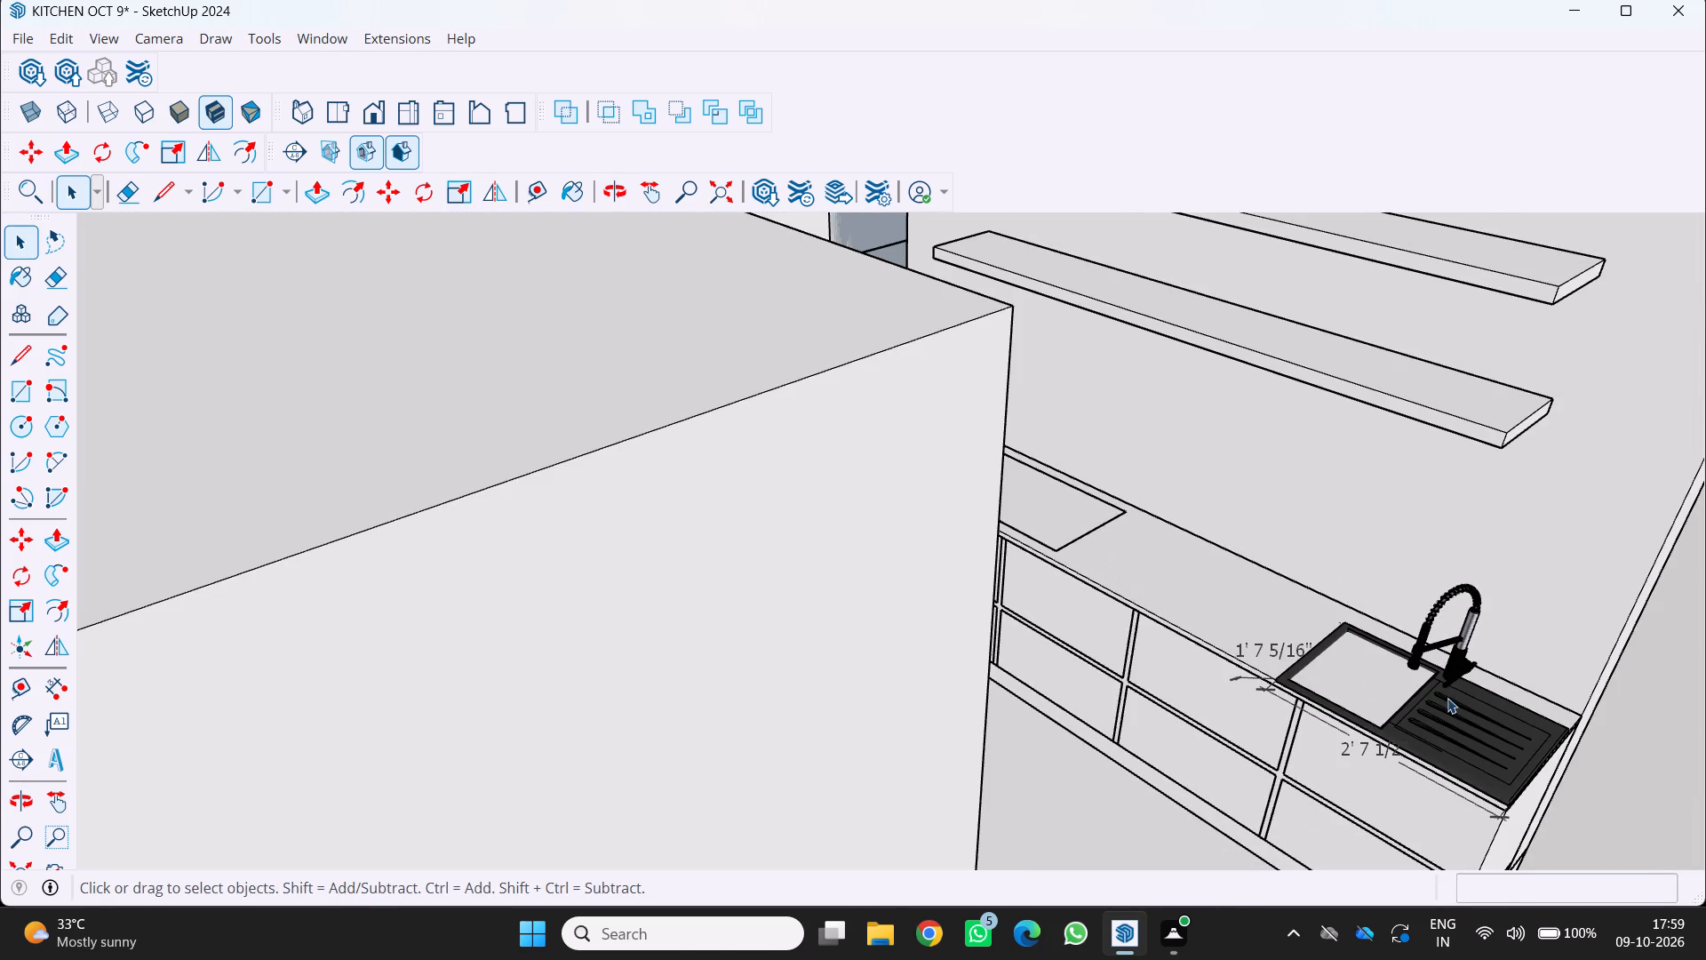
scroll(1440, 724, up, 3)
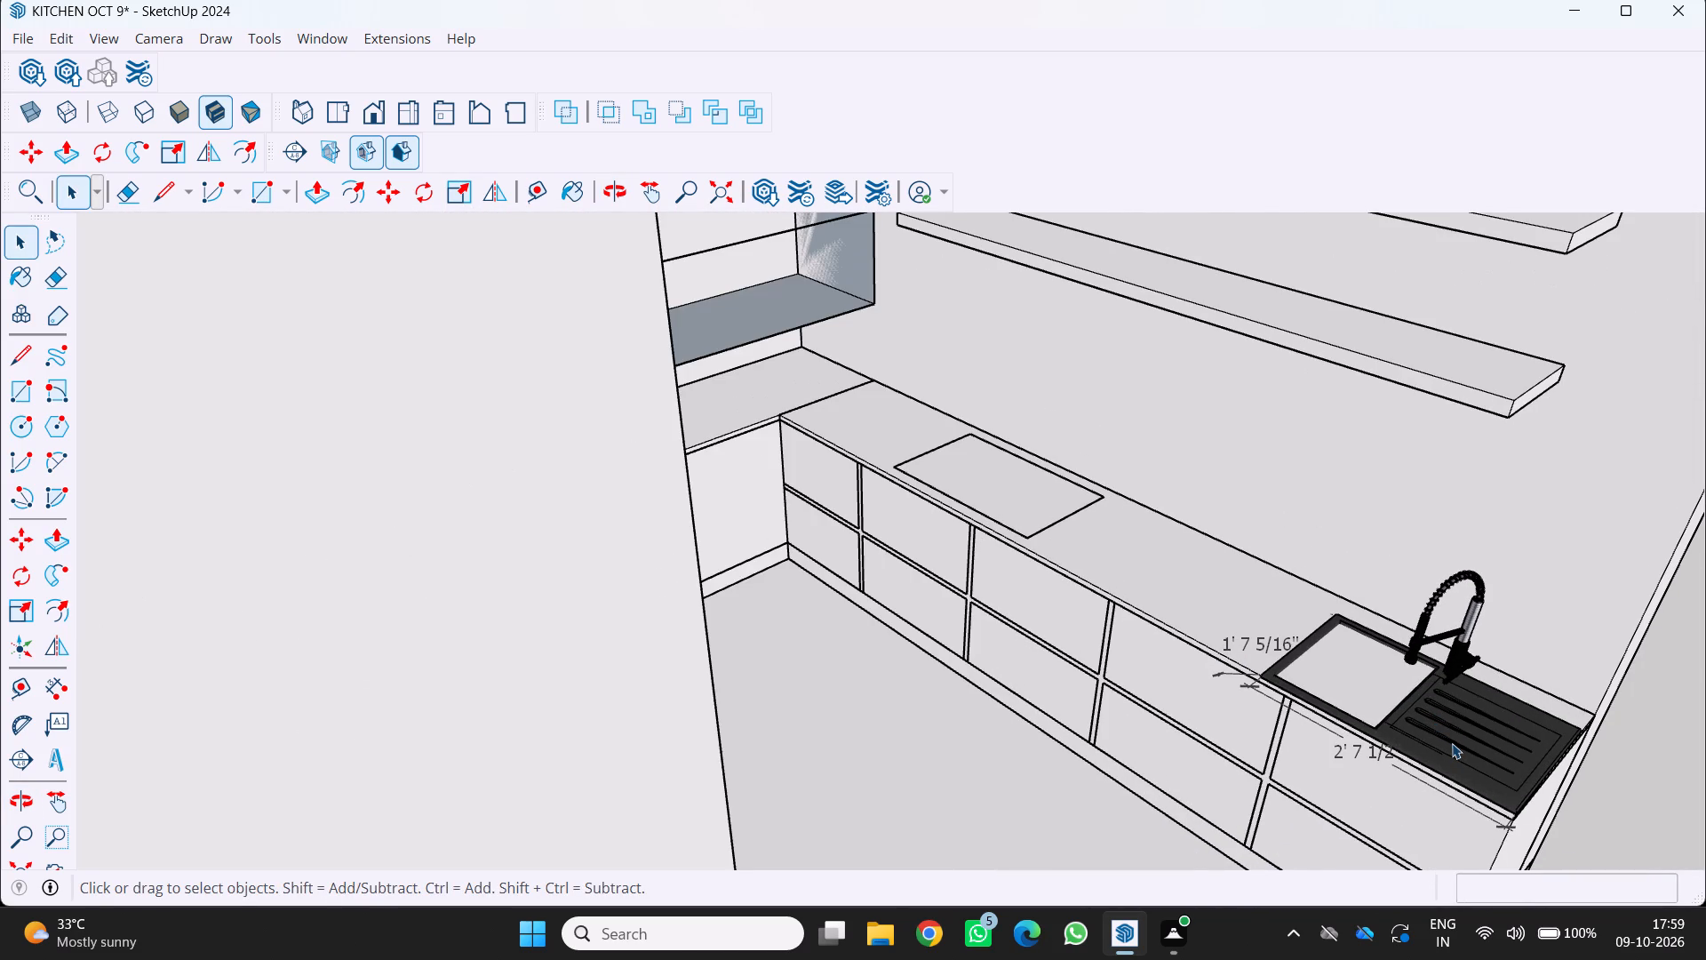
click(1452, 744)
click(1452, 764)
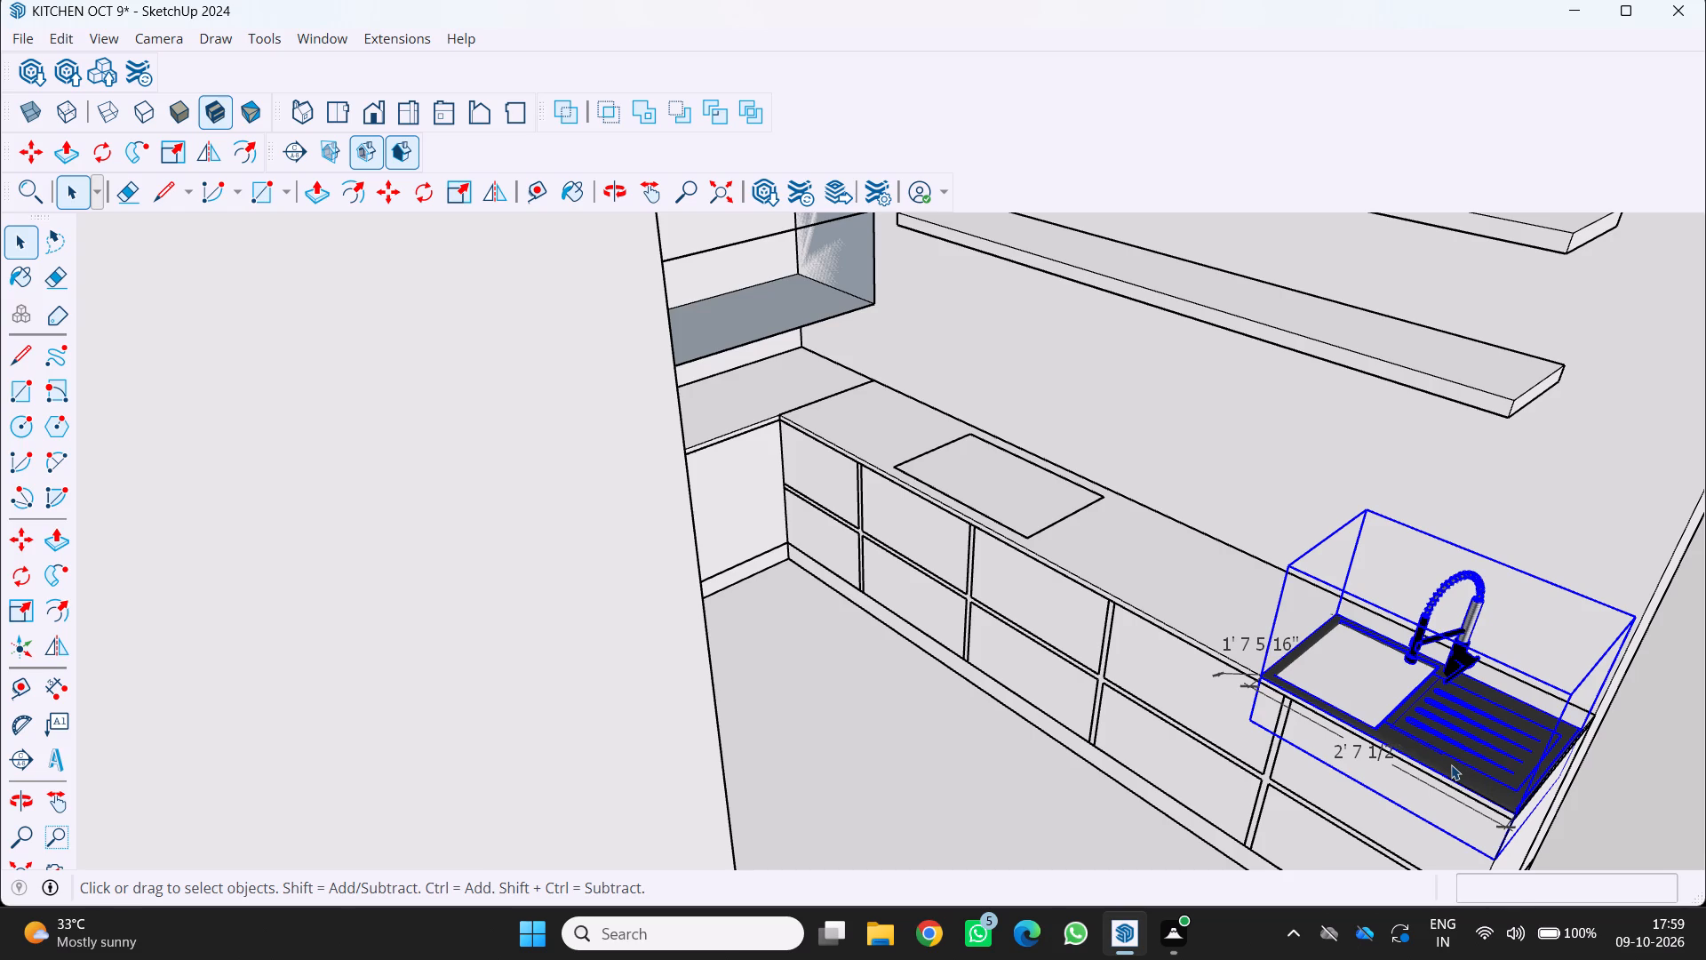
key(m)
scroll(1451, 820, up, 3)
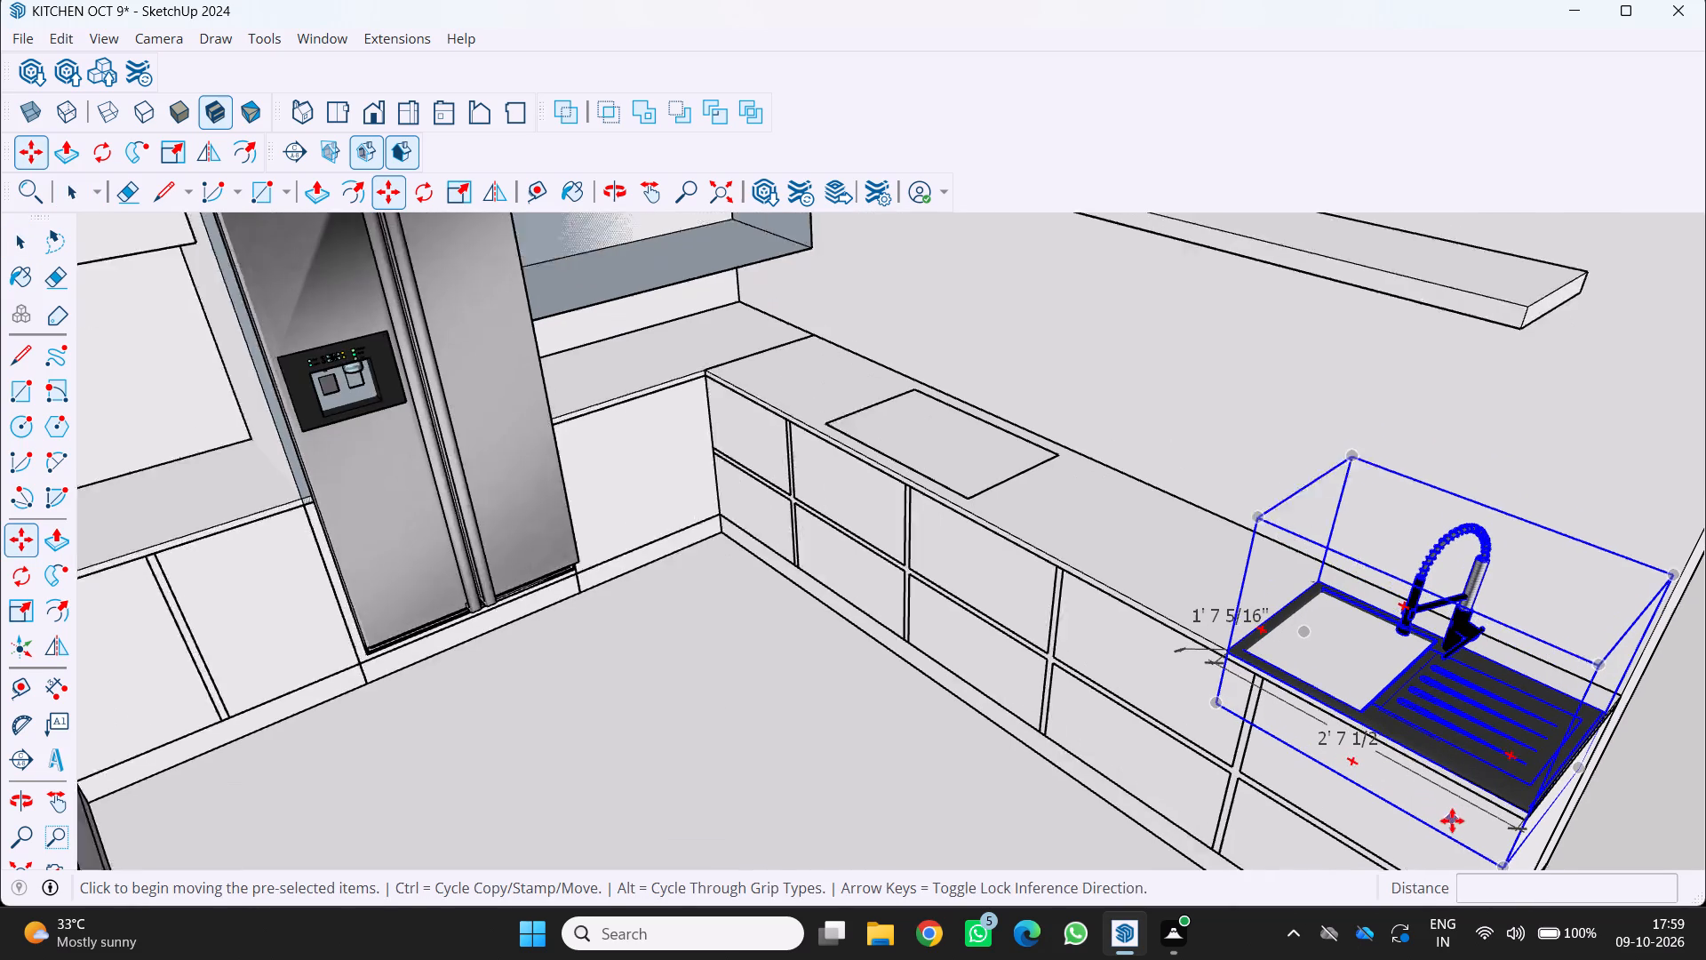
scroll(1452, 820, up, 1)
click(1543, 812)
scroll(1169, 659, down, 3)
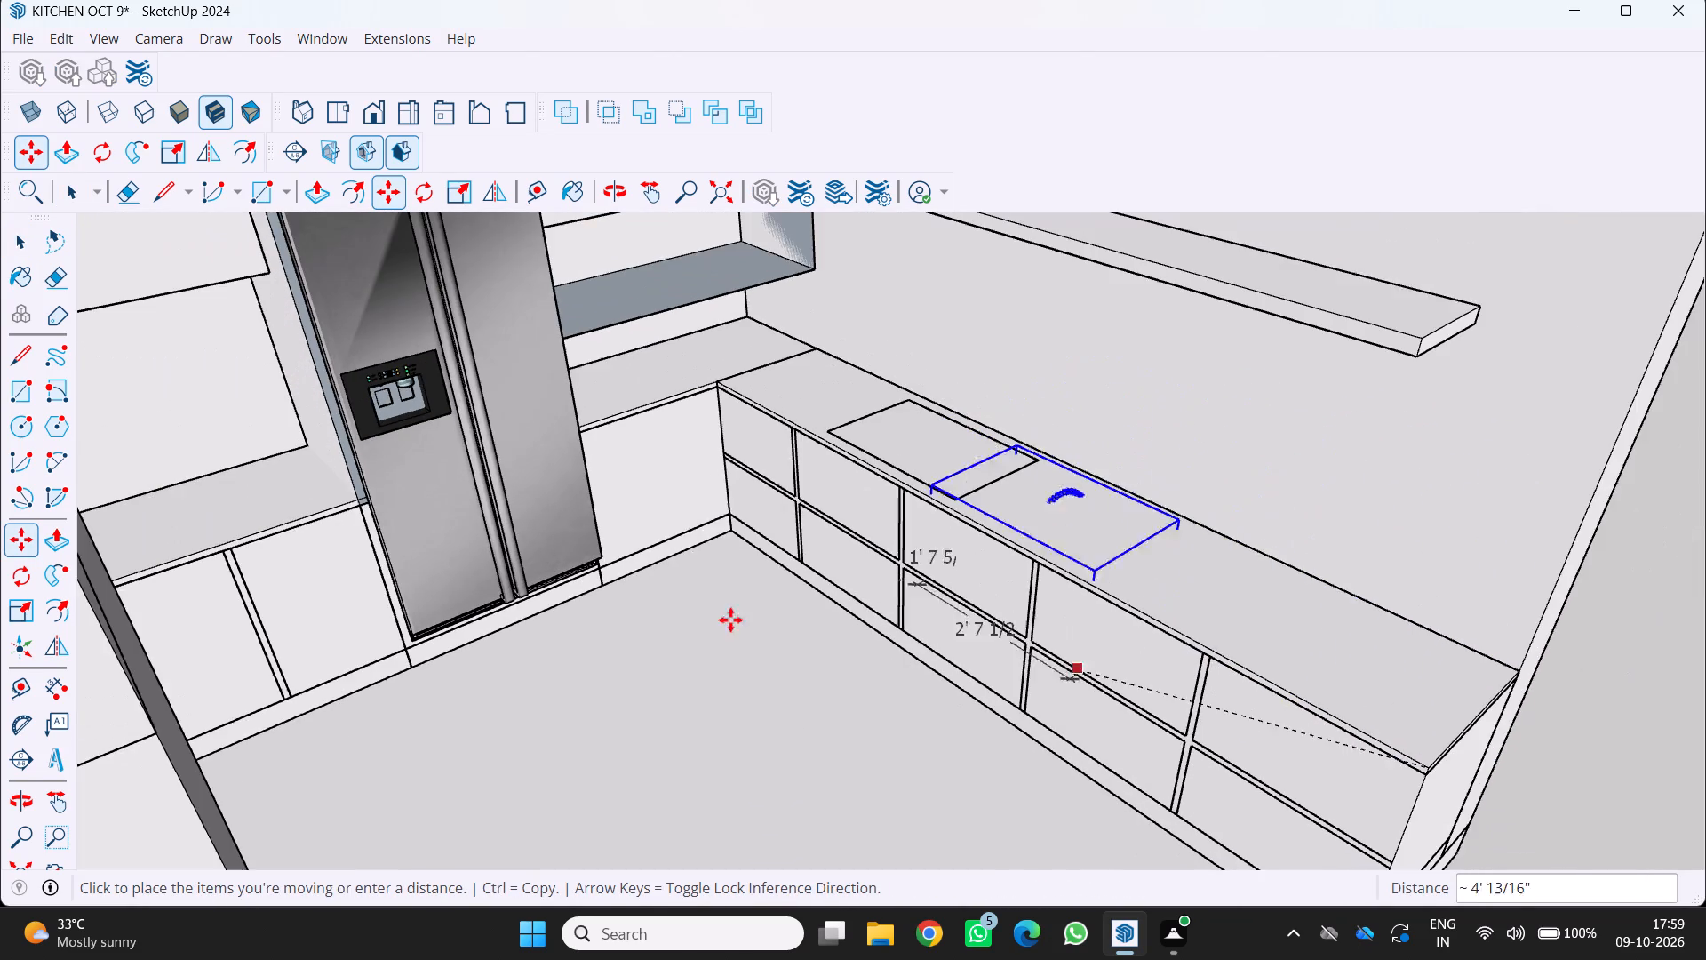
scroll(768, 516, up, 2)
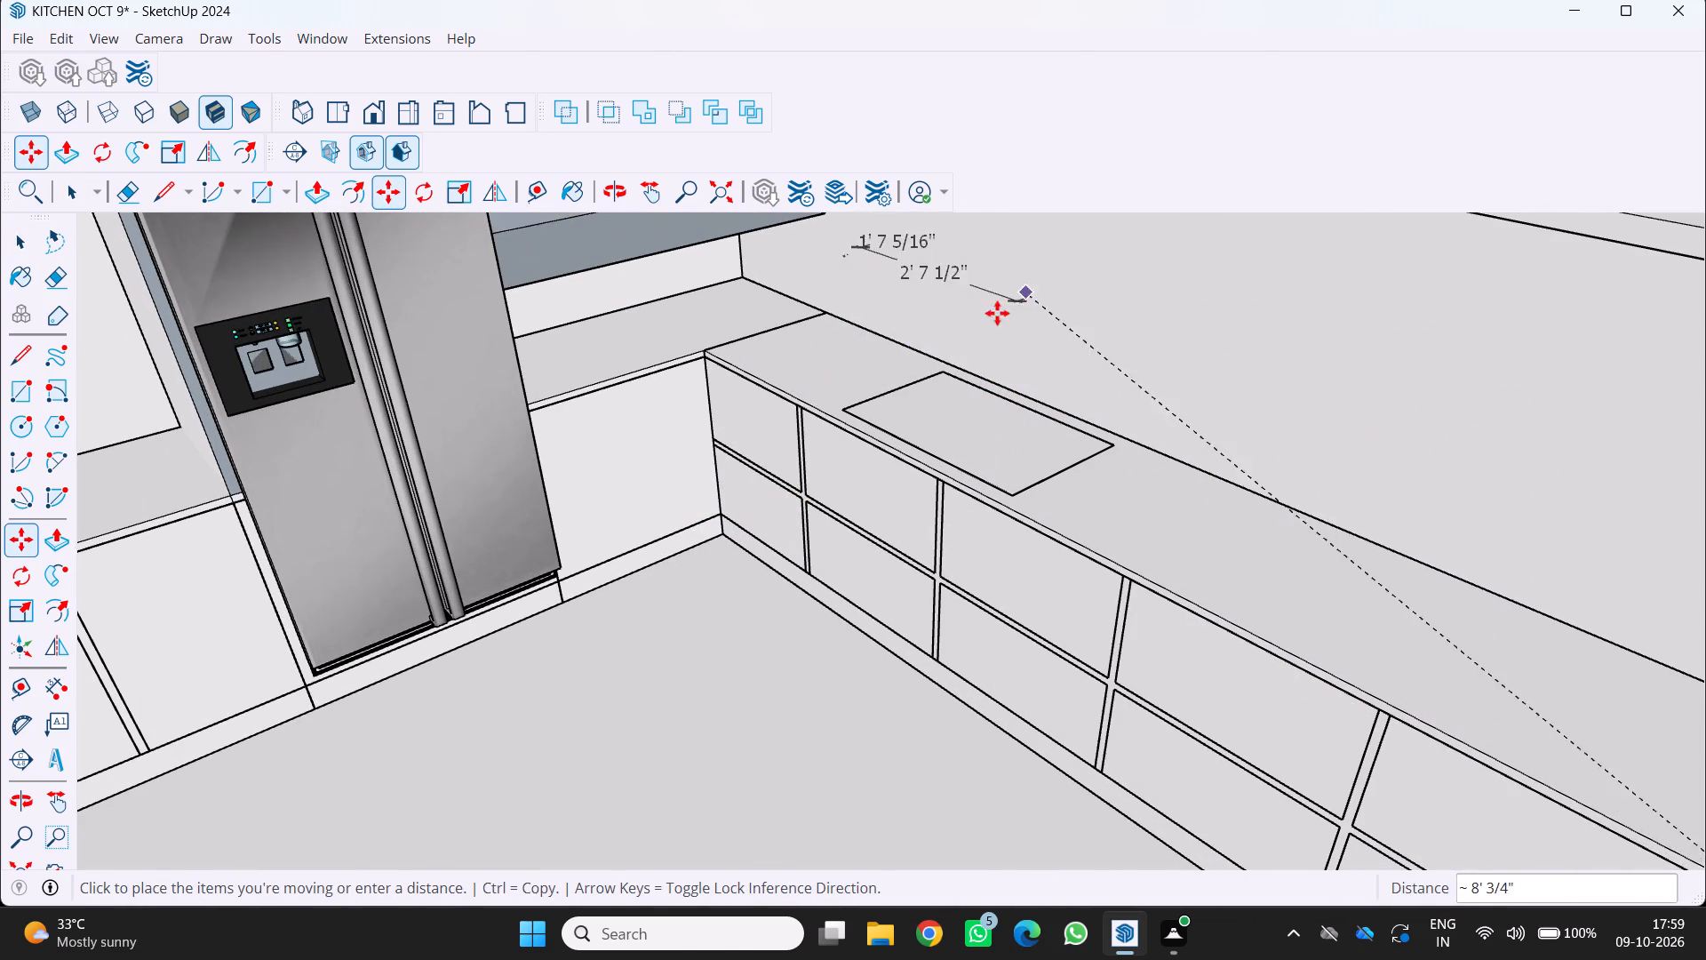
middle_drag(988, 481, 1004, 487)
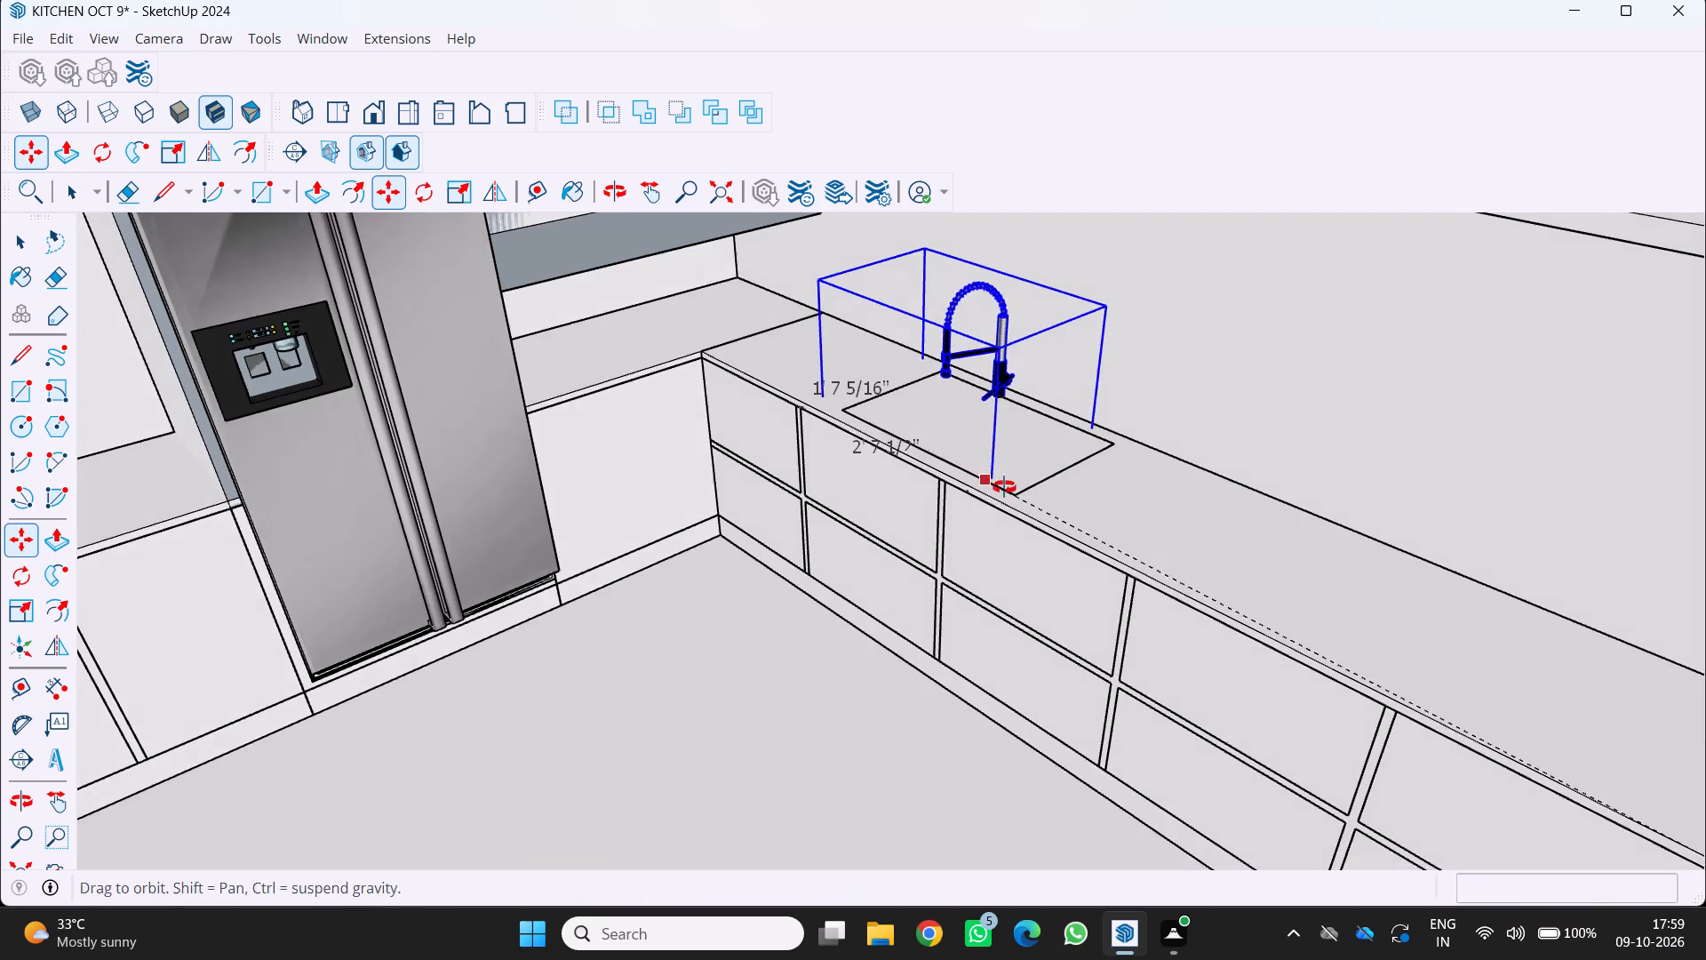
middle_drag(1004, 487, 1122, 618)
scroll(1123, 603, up, 1)
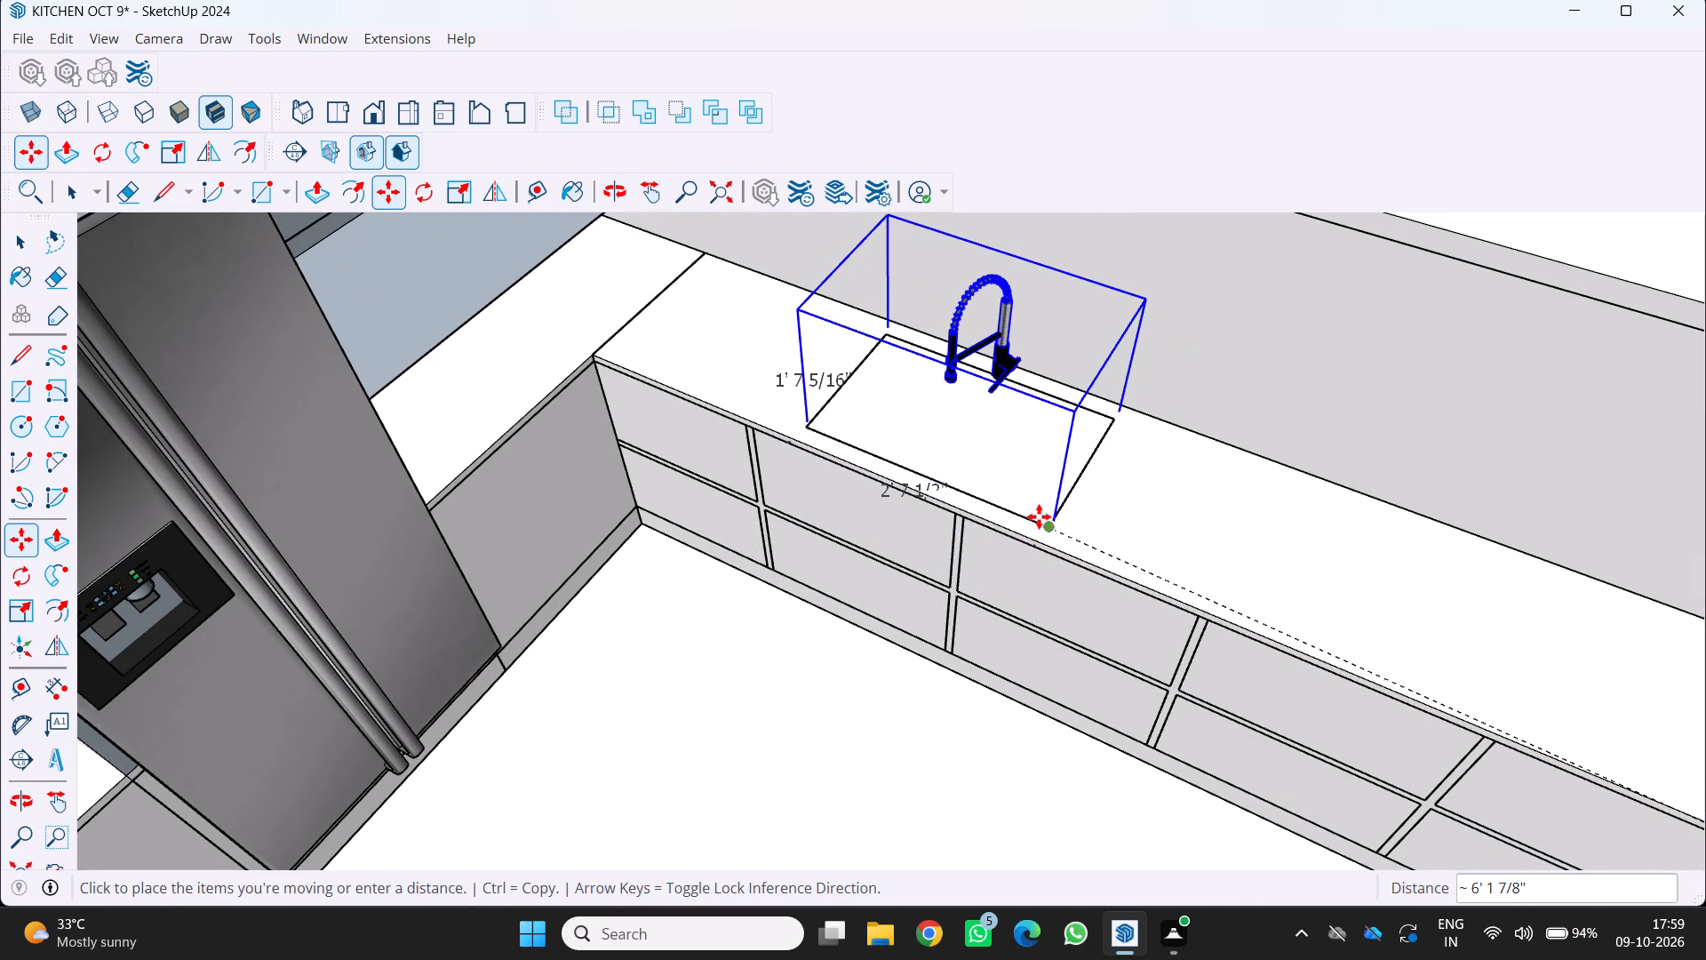
click(1039, 516)
middle_drag(886, 608, 646, 530)
key(space)
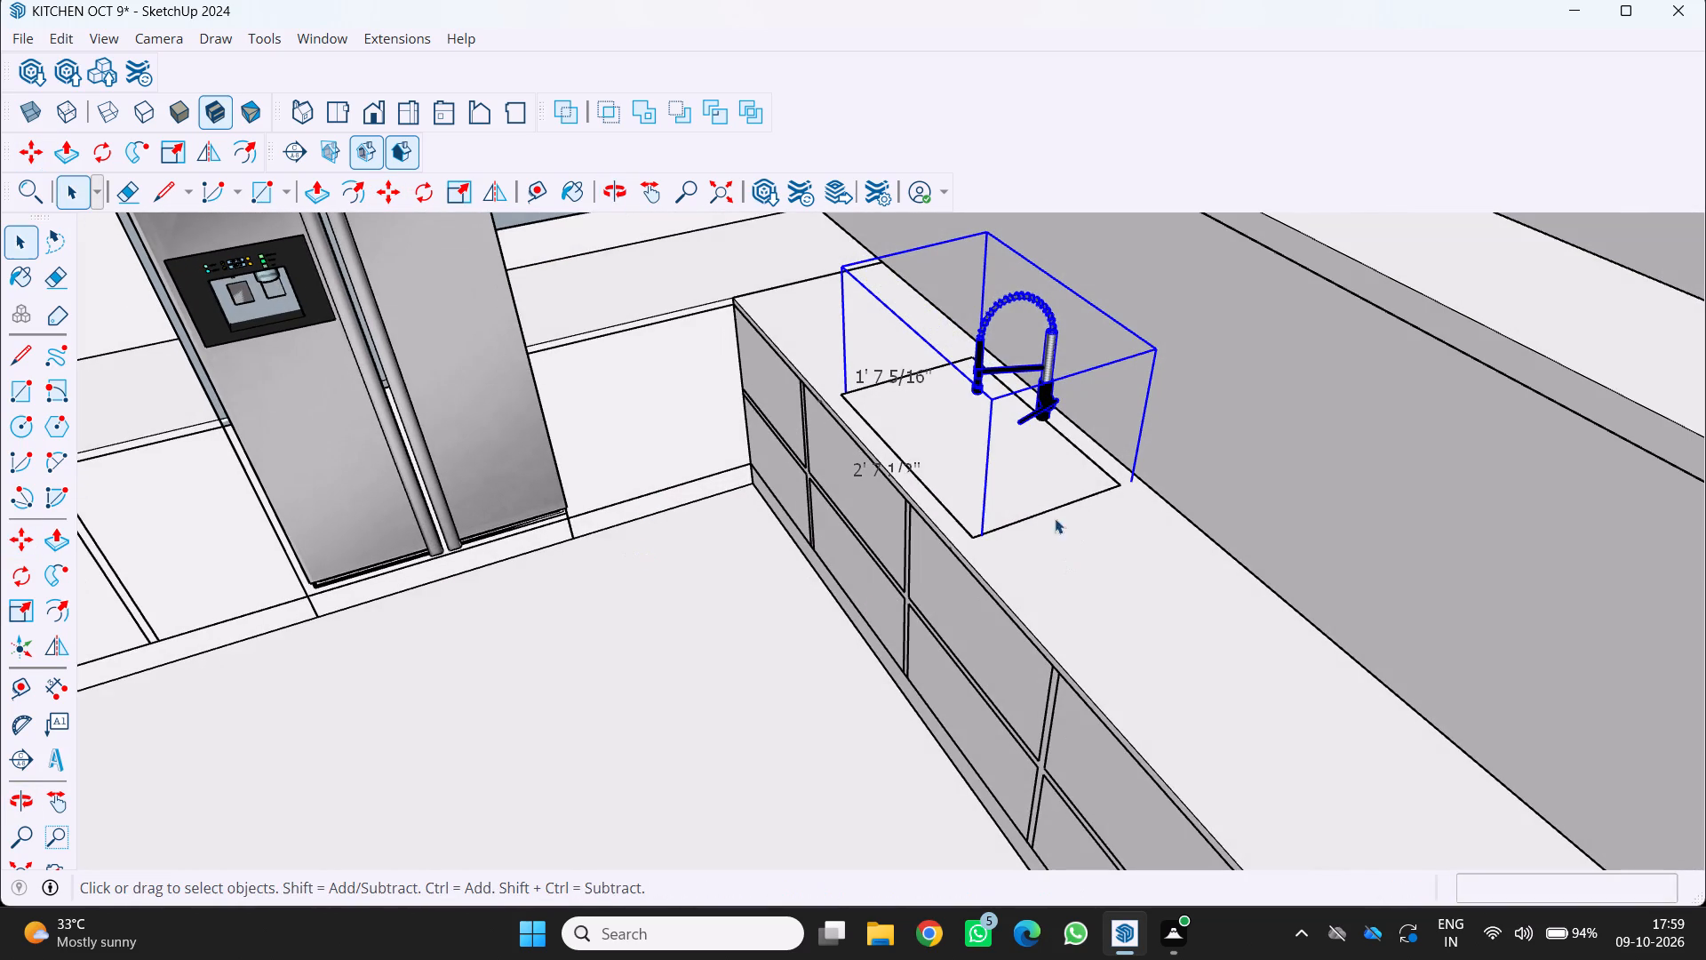
Raise the sink about 3 3/4" so its rim is above the drawer counter's worktop.
key(m)
click(1000, 305)
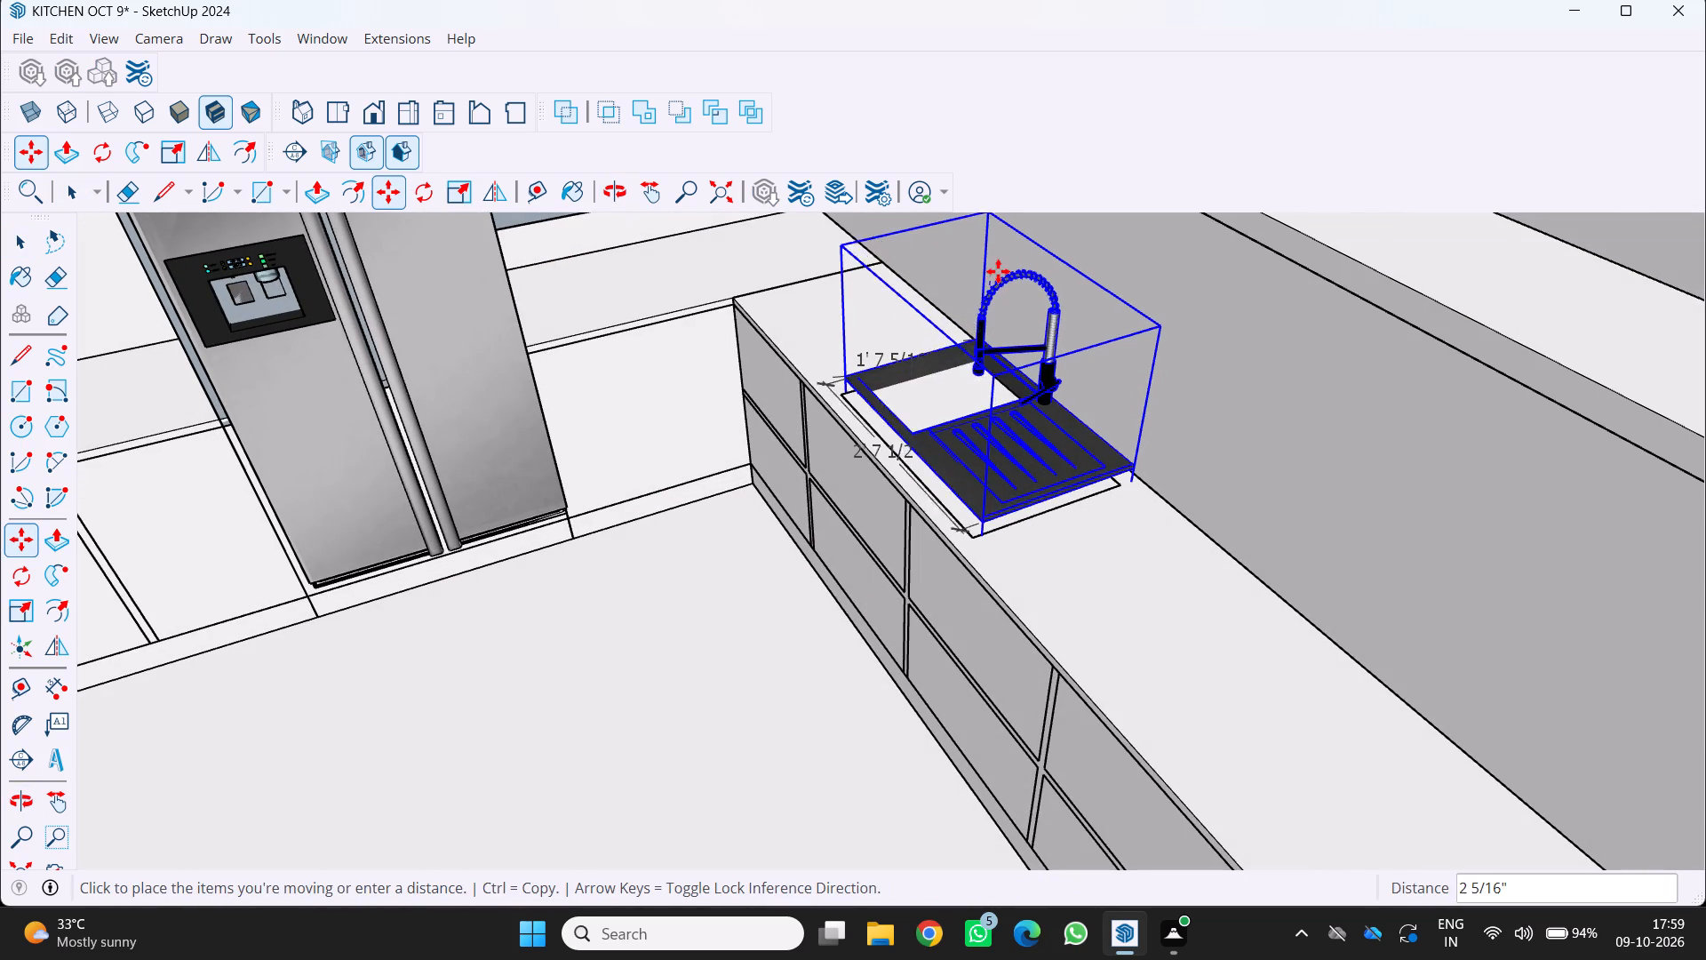
click(985, 264)
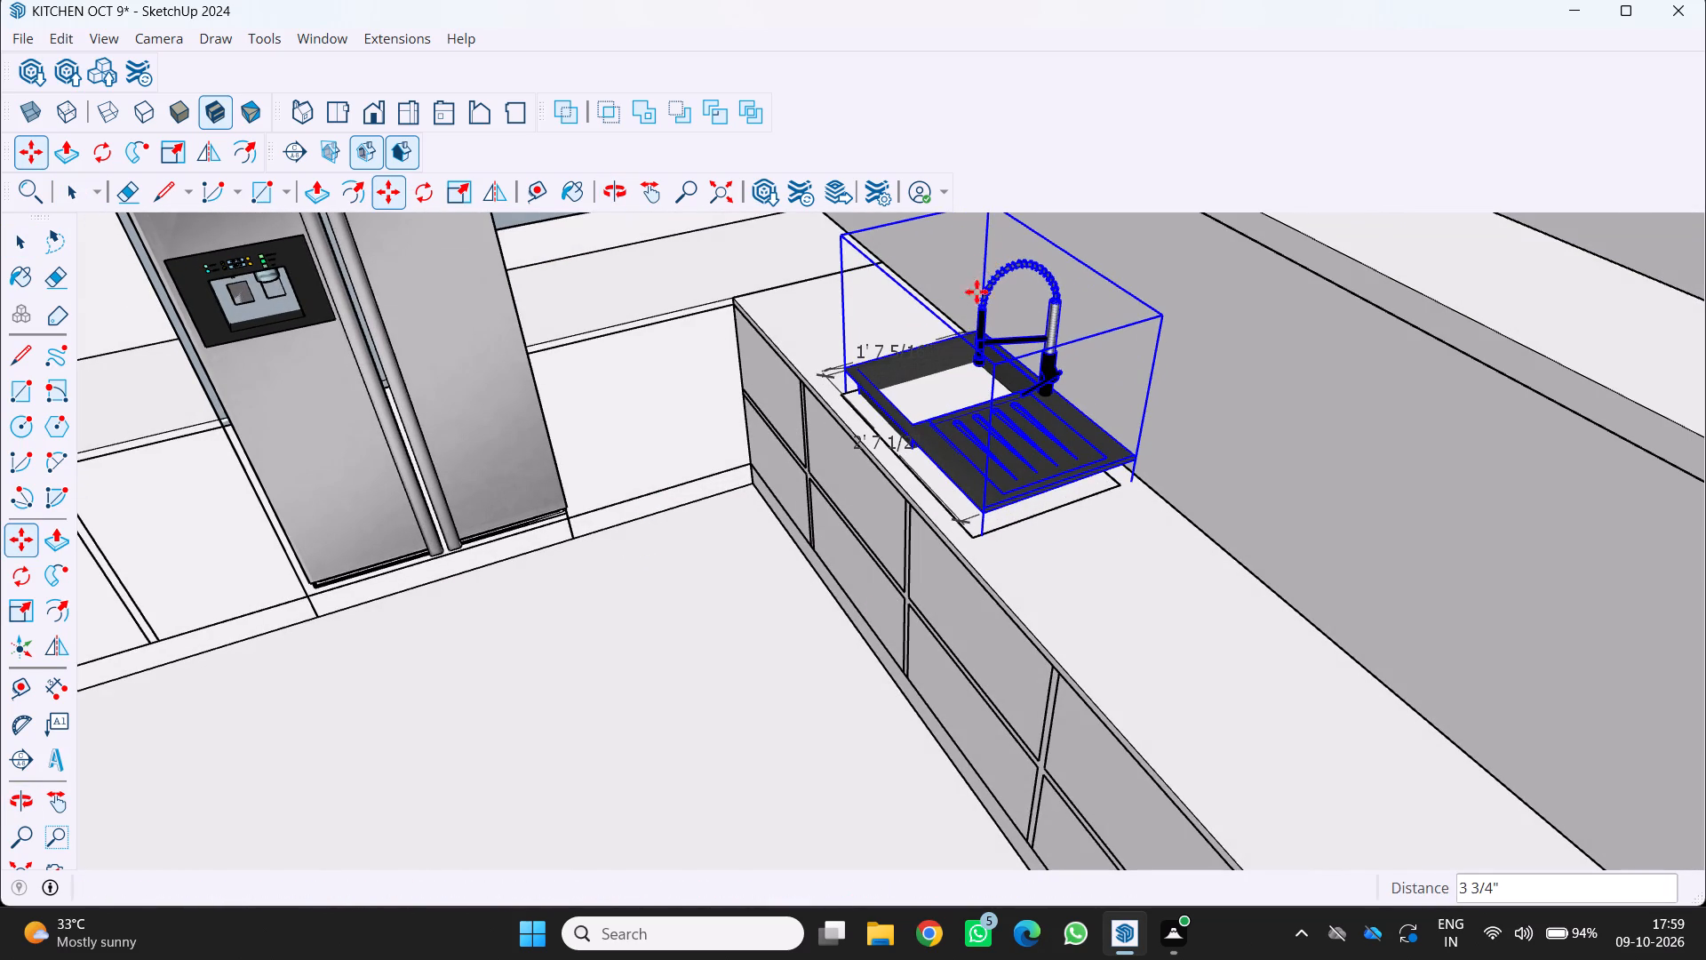
scroll(965, 524, up, 1)
middle_click(965, 524)
middle_drag(973, 524, 1049, 465)
middle_click(1051, 464)
key(space)
key(space)
Move the sink by its front rim corner about 3 1/2" down onto the matching corner of the rectangle outline.
scroll(1062, 390, up, 4)
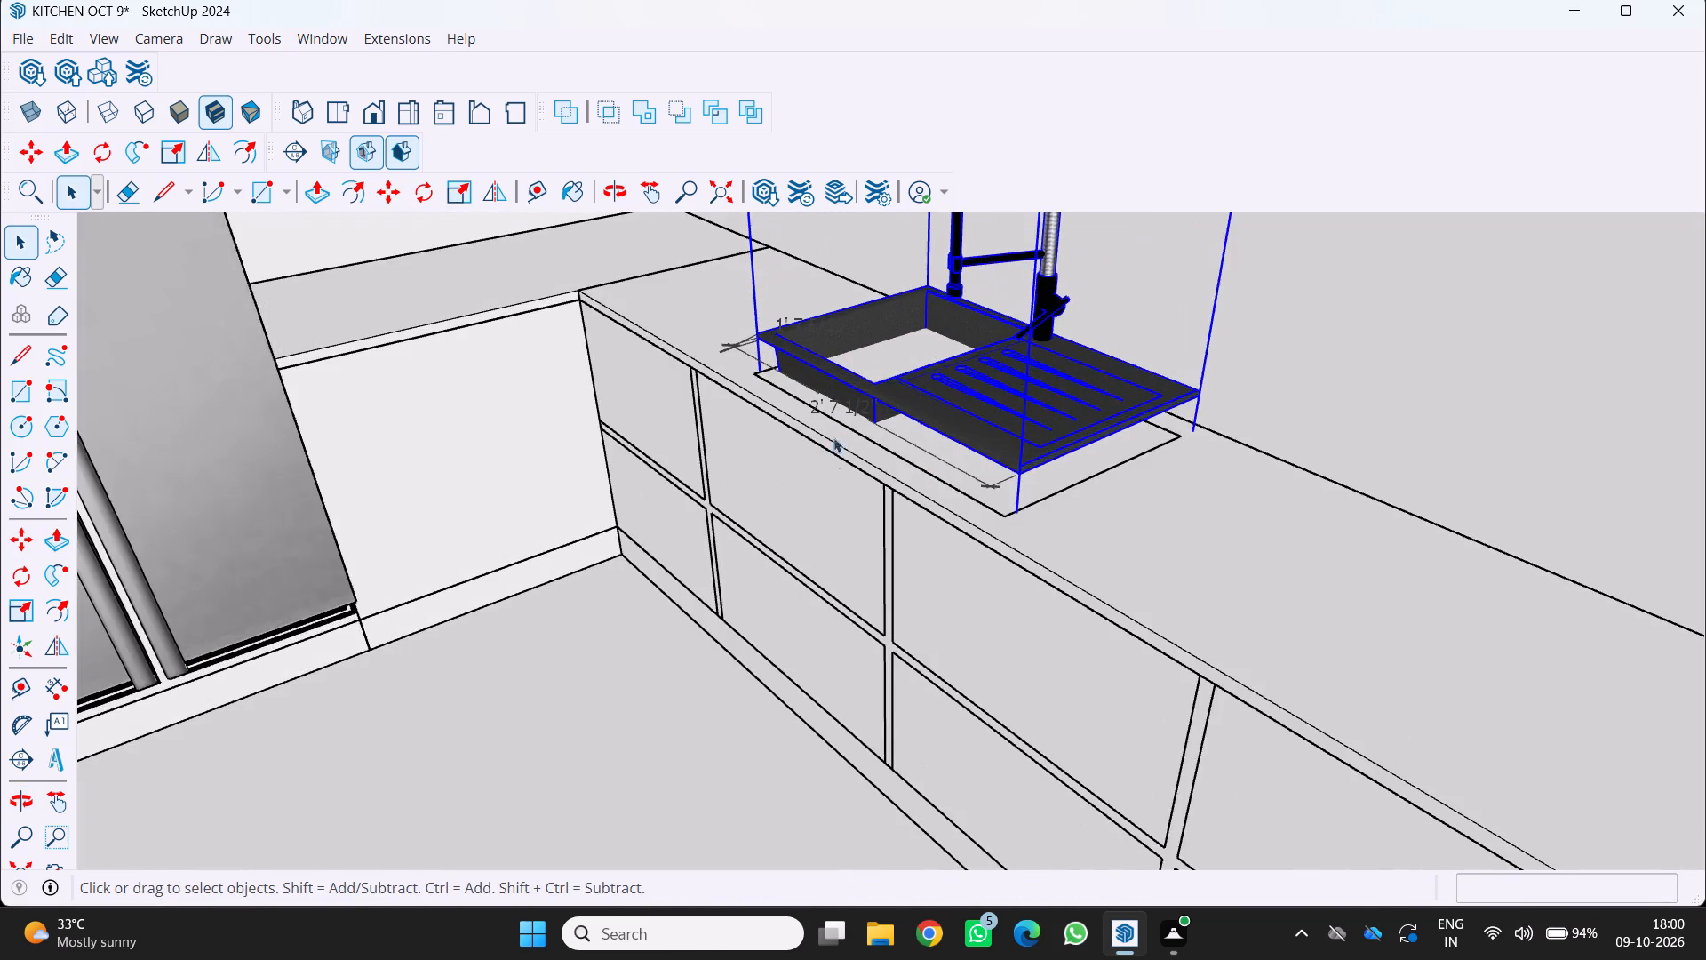
scroll(833, 437, up, 3)
key(m)
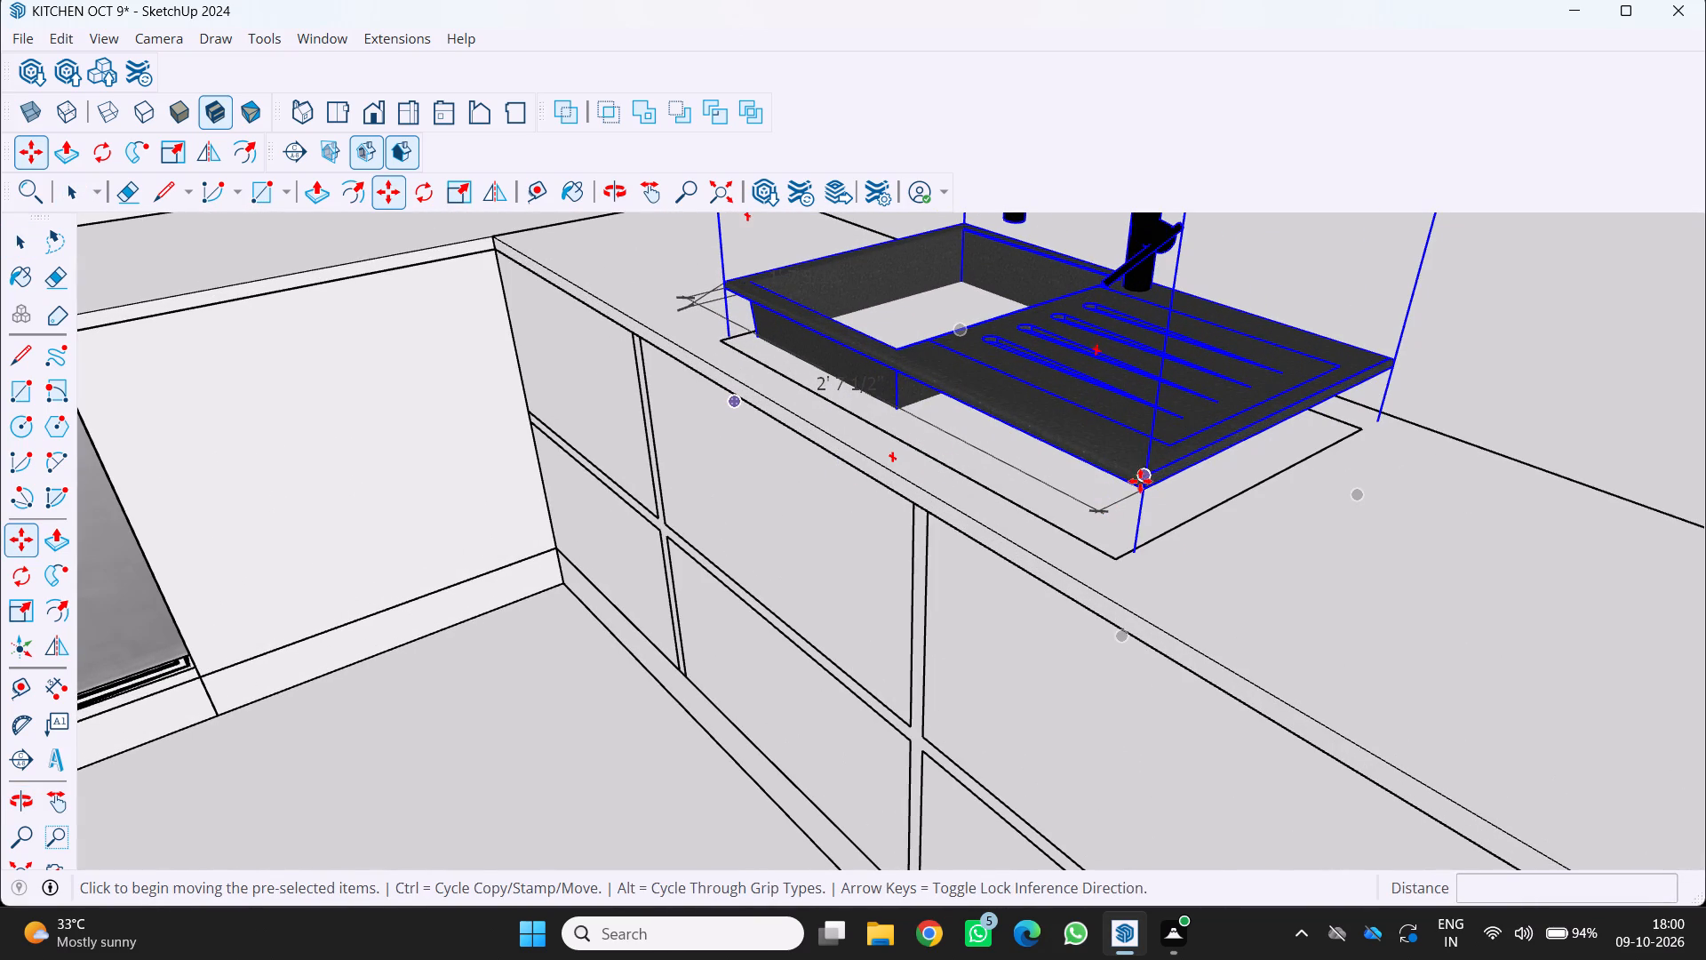
click(1138, 485)
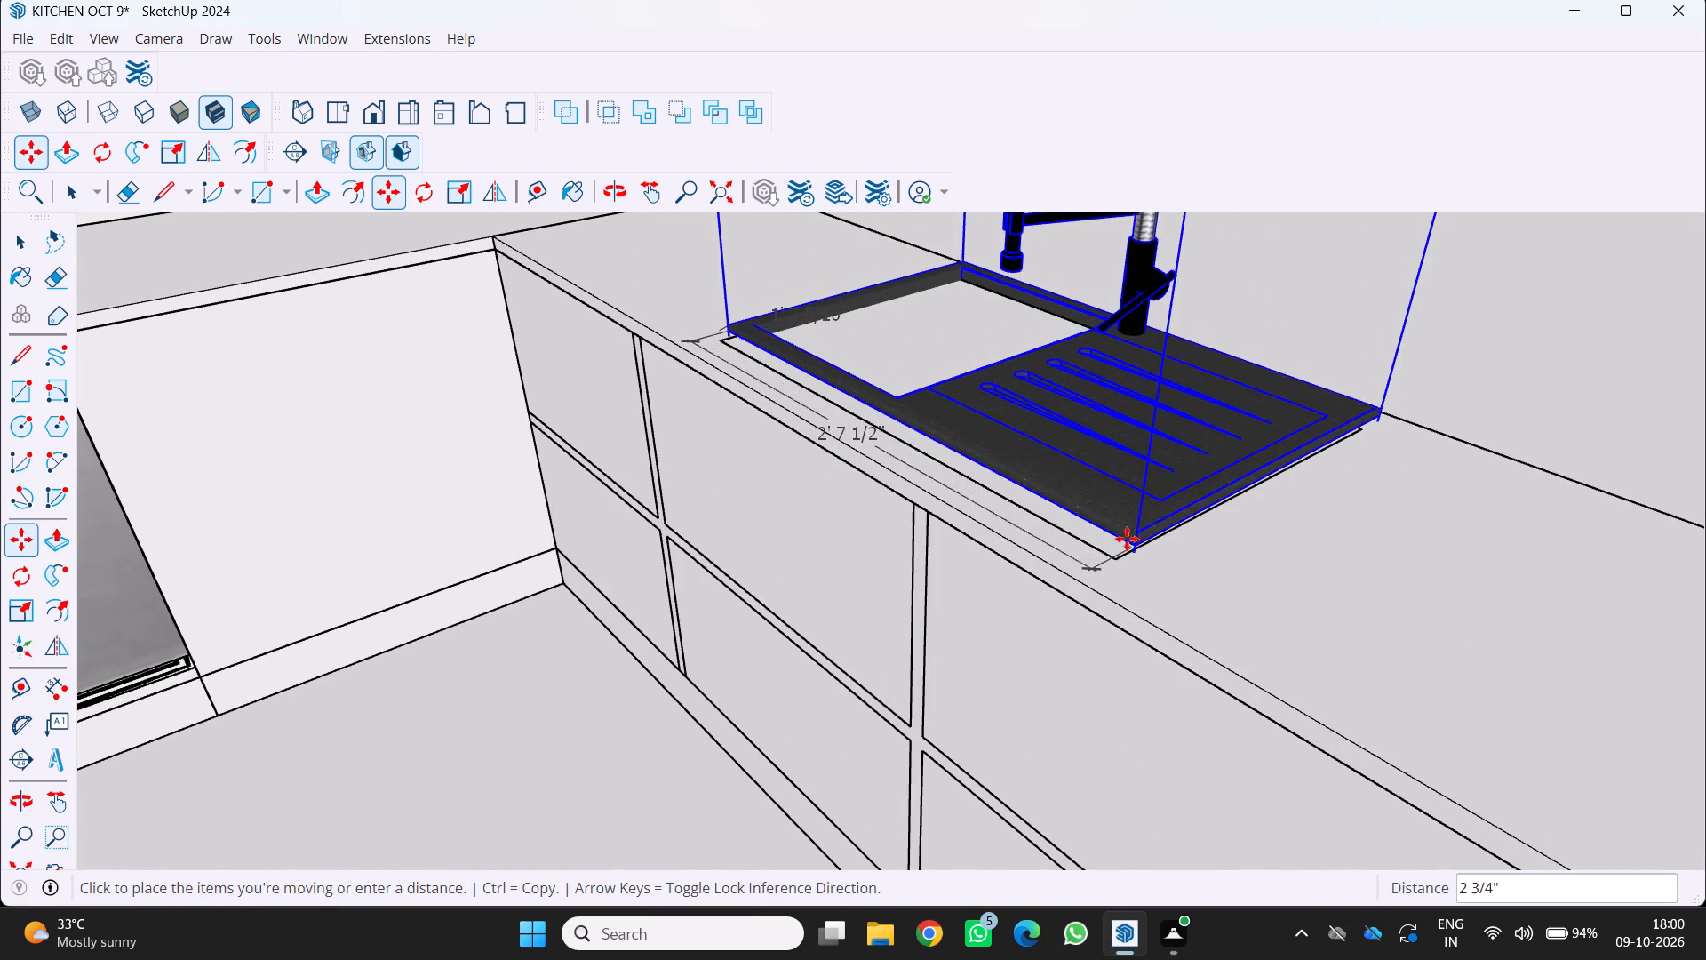
click(1122, 550)
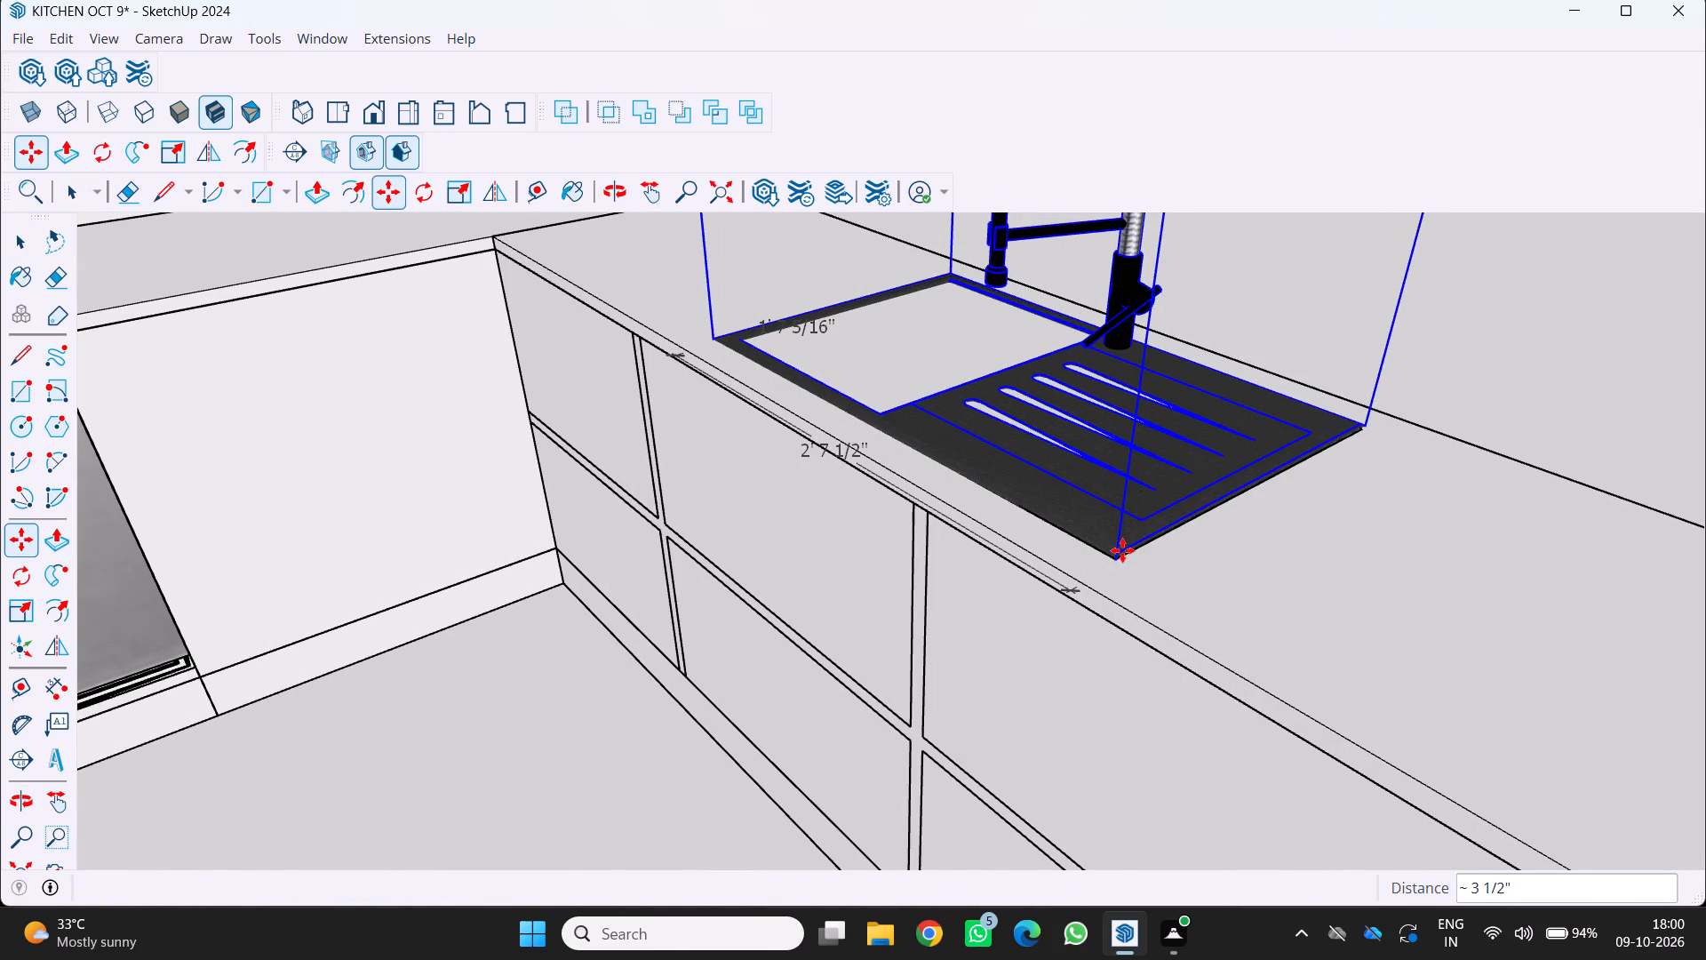
scroll(1373, 488, down, 4)
key(space)
click(806, 683)
Examine the relocated sink on the drawer counter and the whole kitchen from inside and outside.
scroll(1030, 605, down, 5)
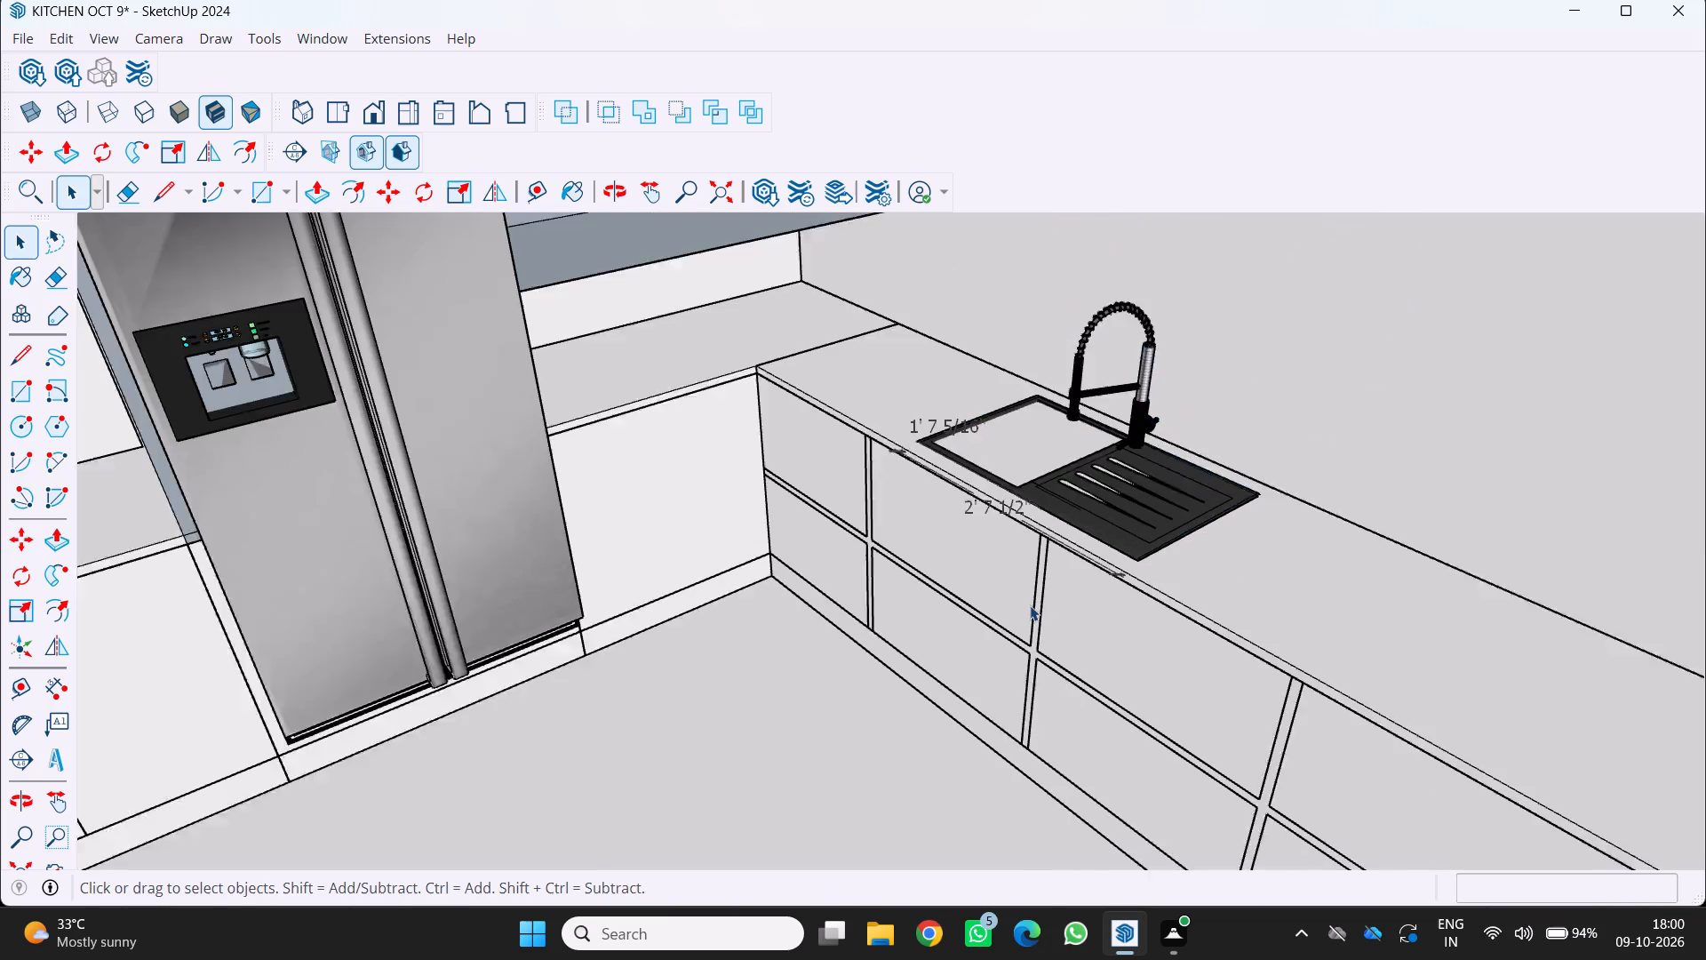
middle_drag(1030, 605, 1040, 604)
middle_drag(1041, 604, 1200, 561)
middle_click(1200, 561)
middle_click(1203, 561)
scroll(1157, 582, down, 7)
middle_drag(1064, 631, 998, 684)
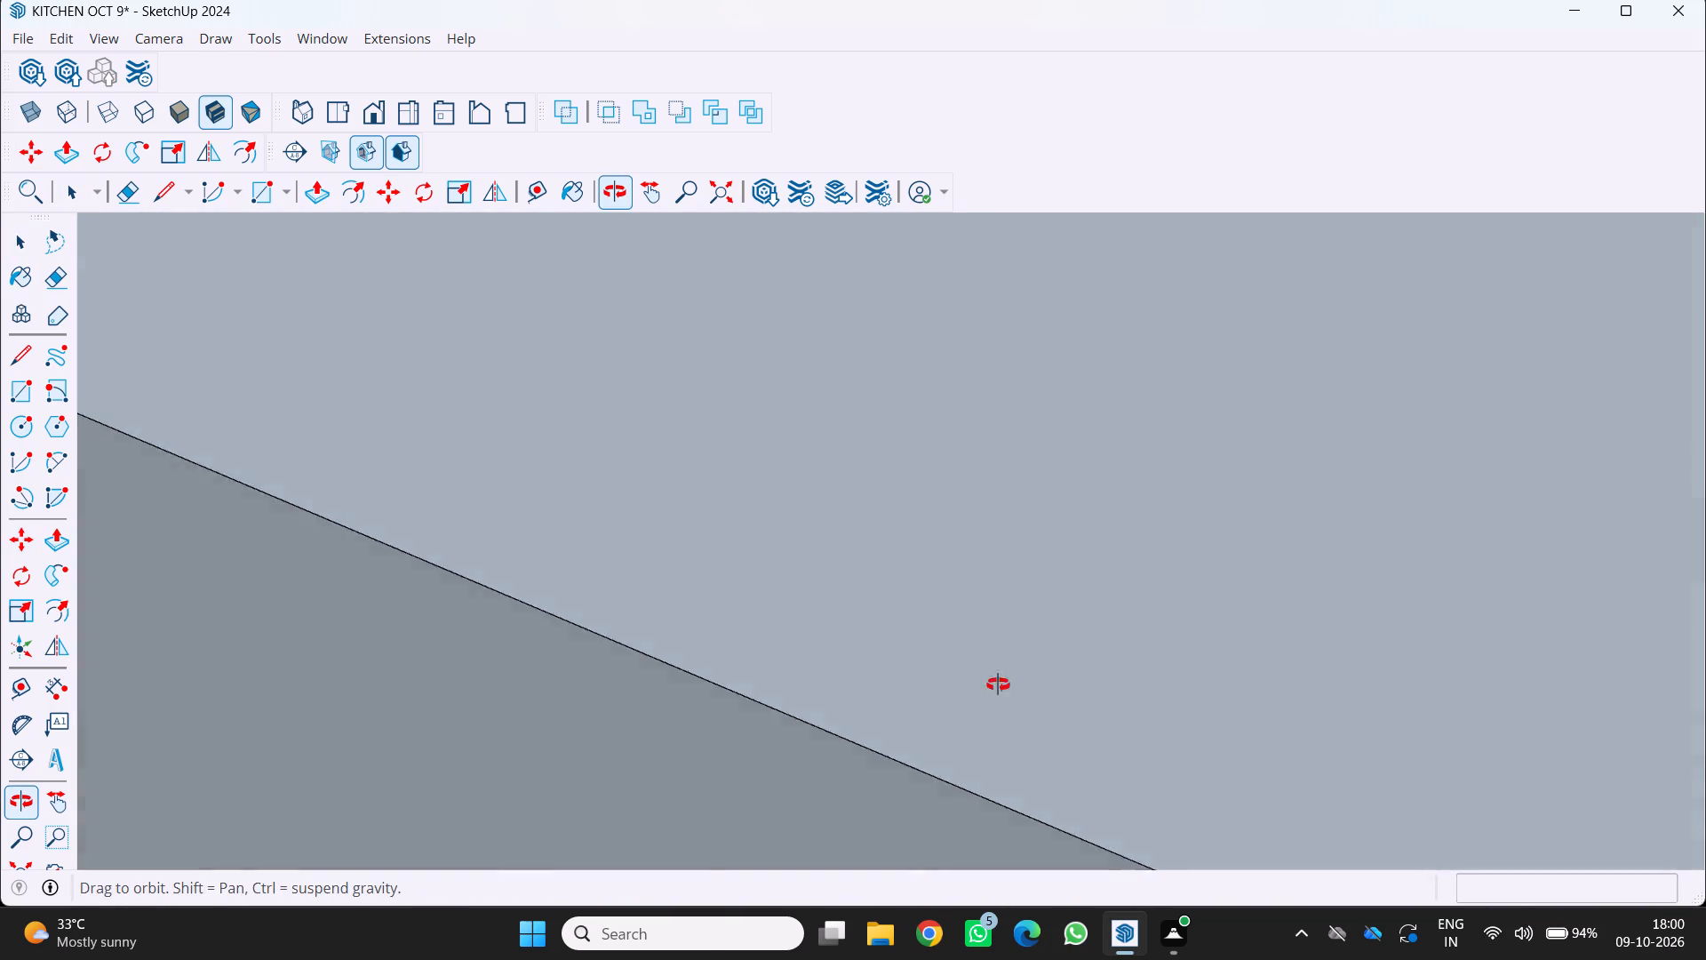
middle_drag(998, 684, 866, 740)
scroll(858, 710, down, 14)
scroll(1016, 589, down, 13)
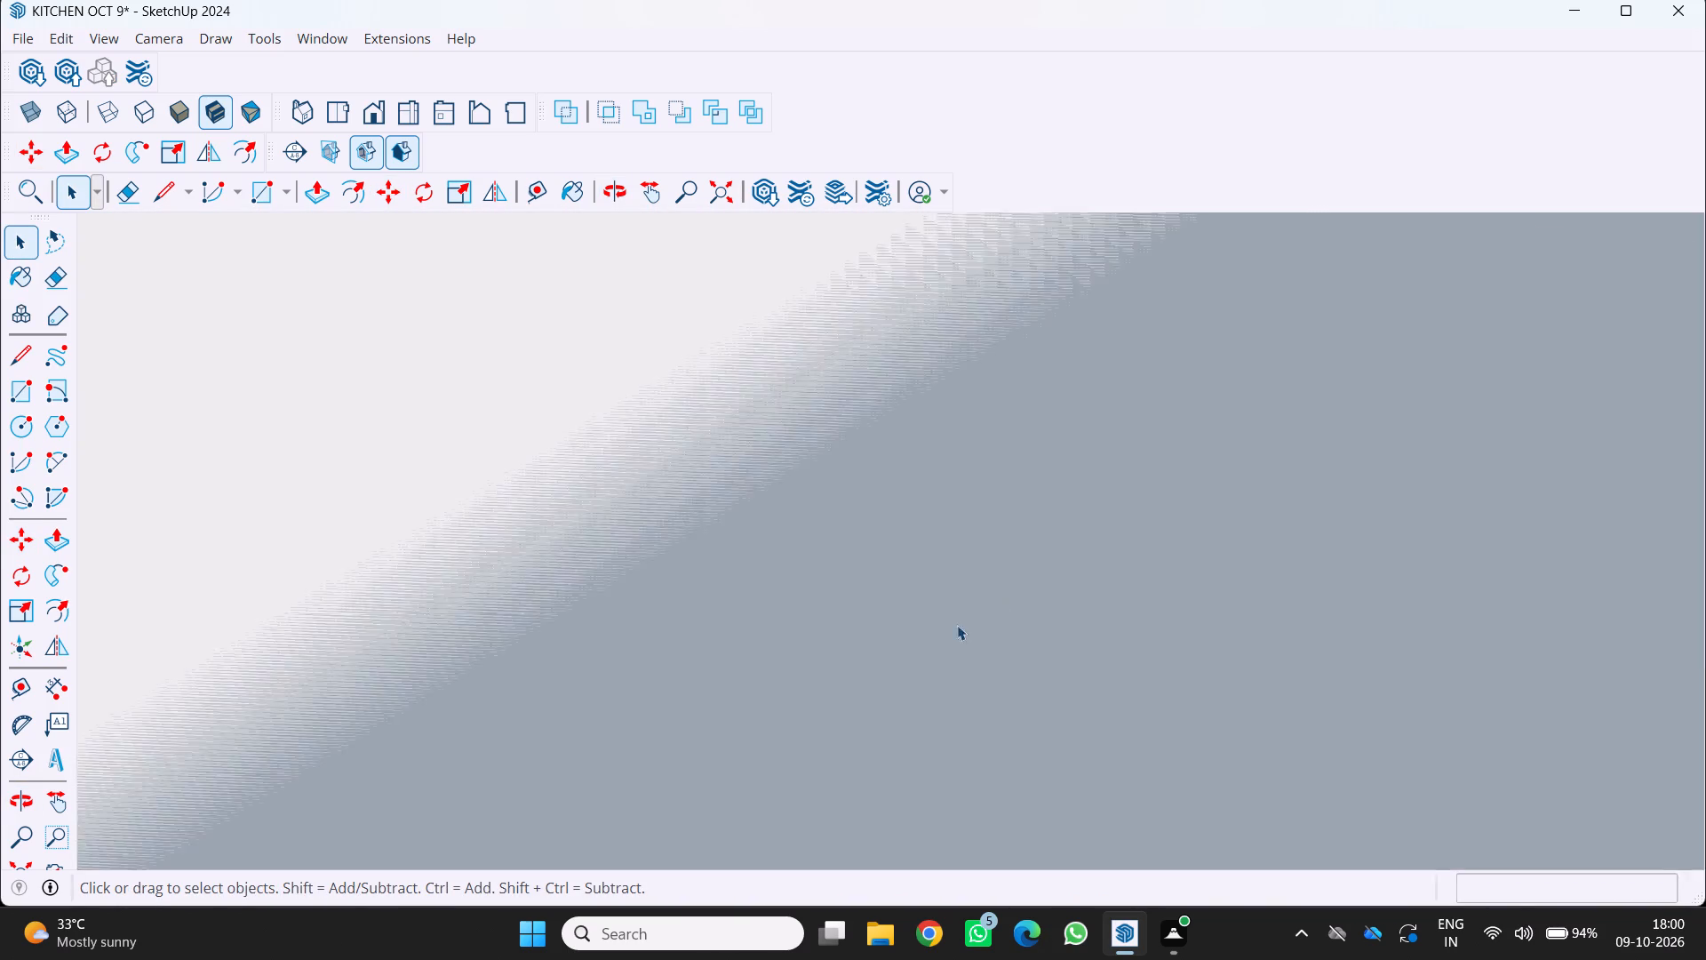
scroll(725, 550, down, 18)
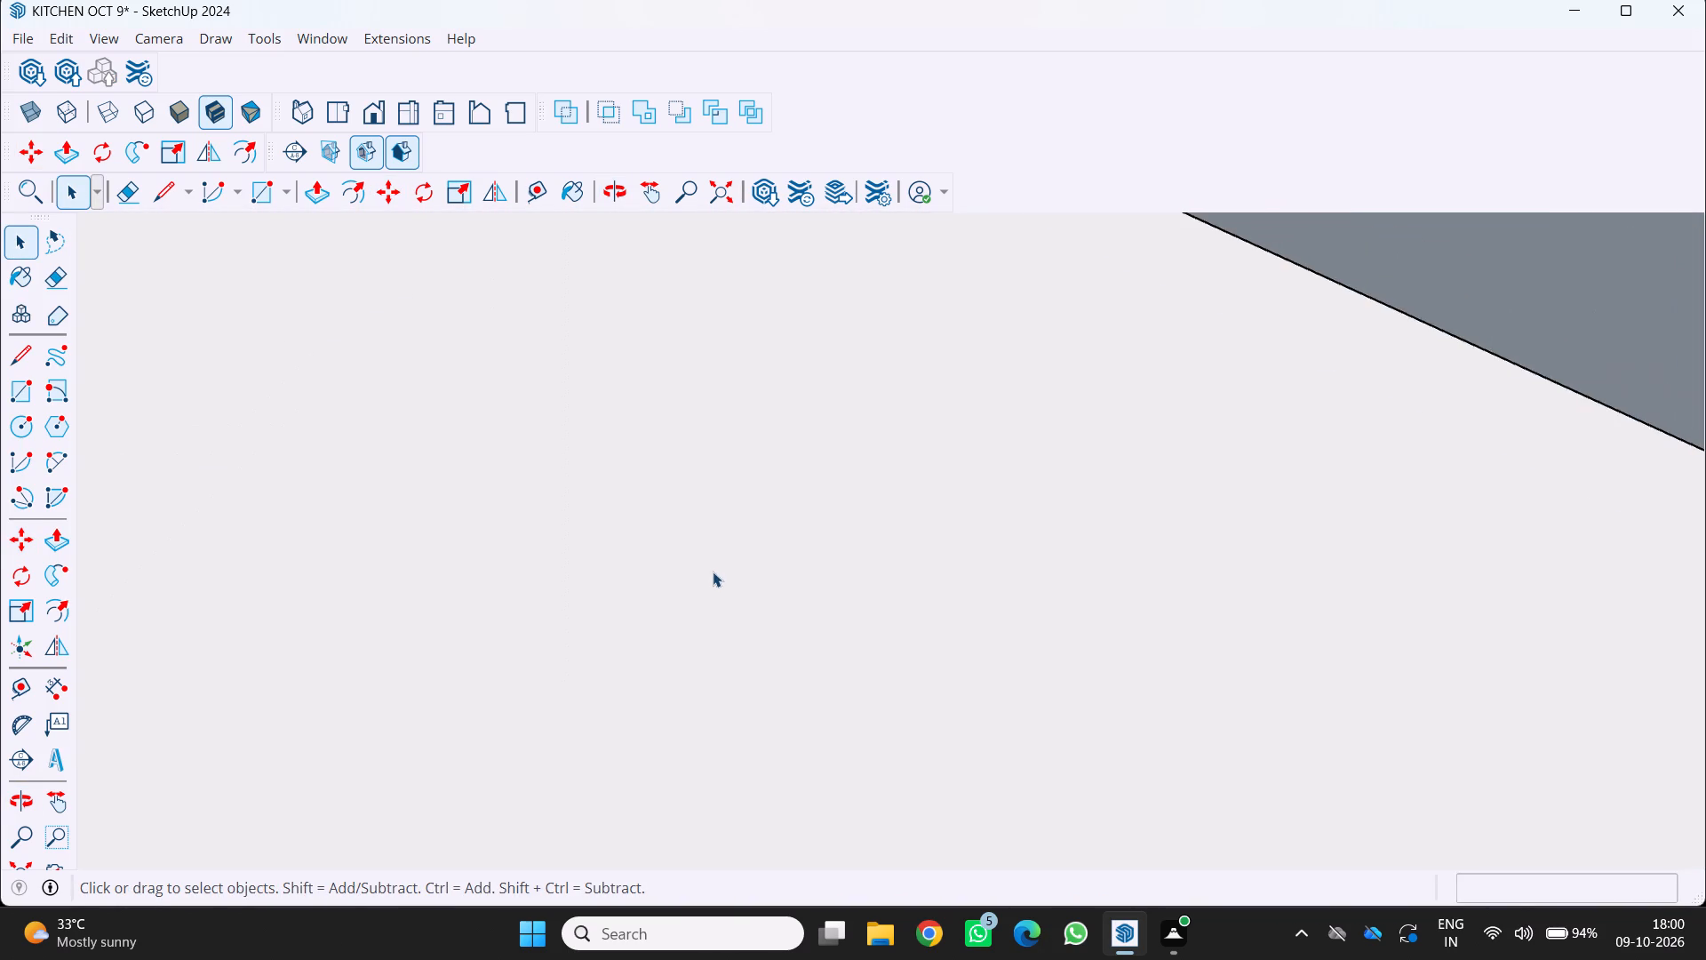
scroll(713, 572, down, 13)
scroll(954, 451, down, 3)
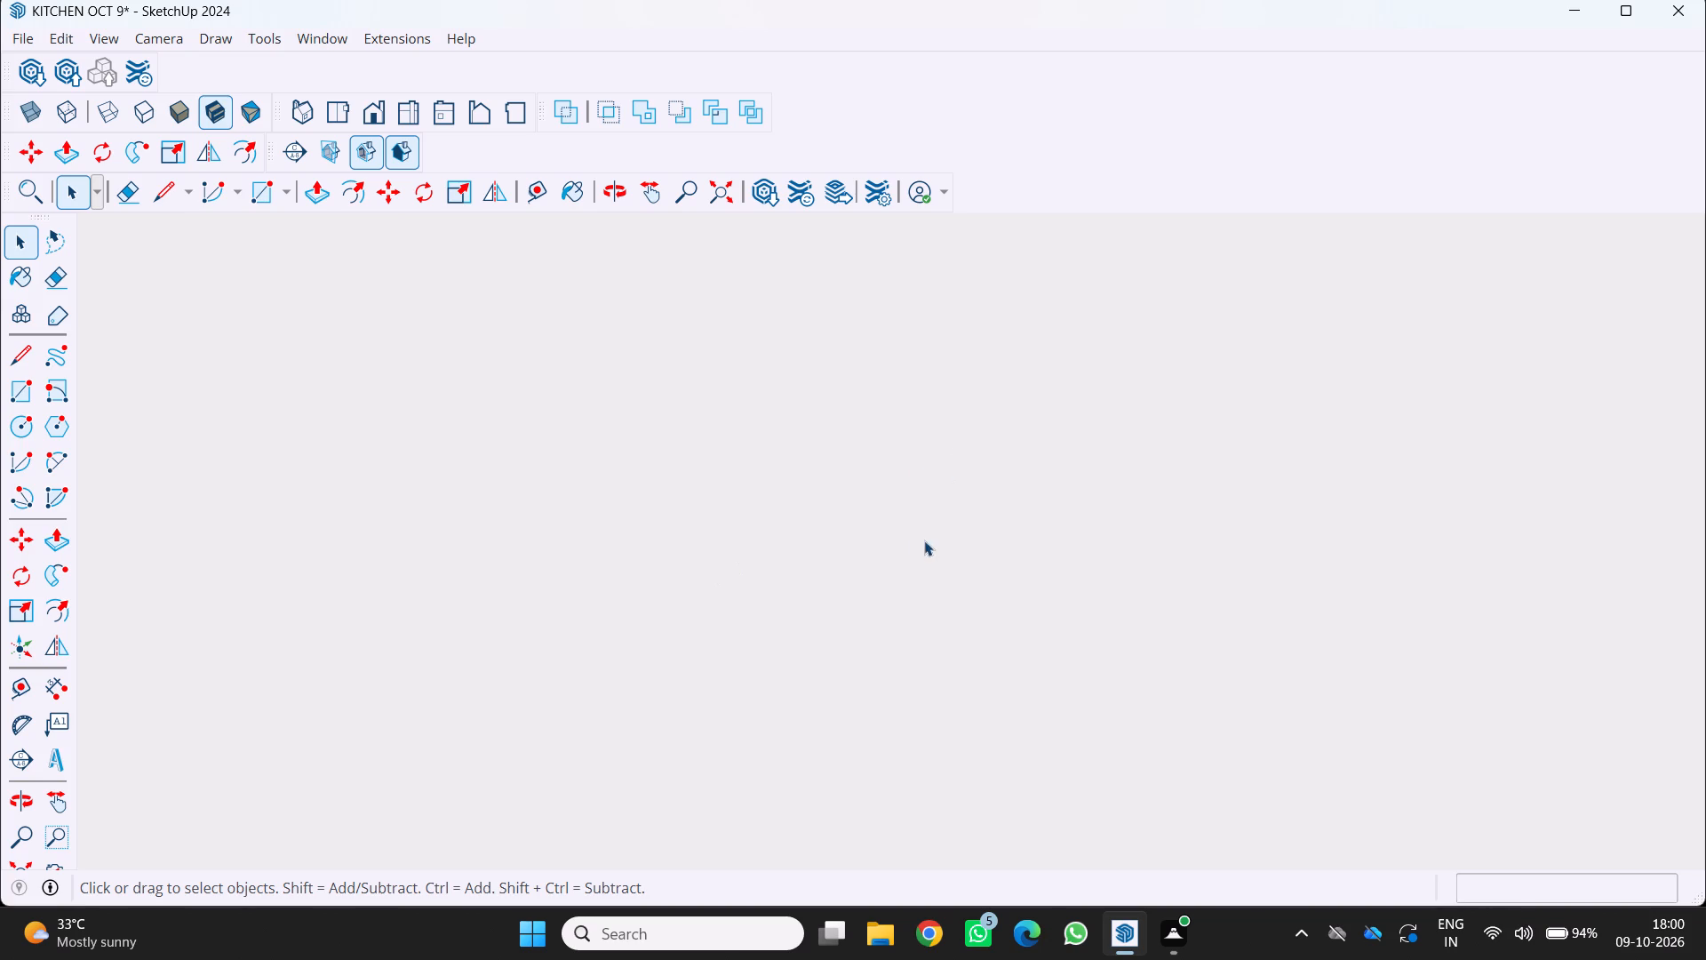
scroll(924, 540, down, 2)
scroll(978, 475, down, 4)
scroll(824, 596, down, 17)
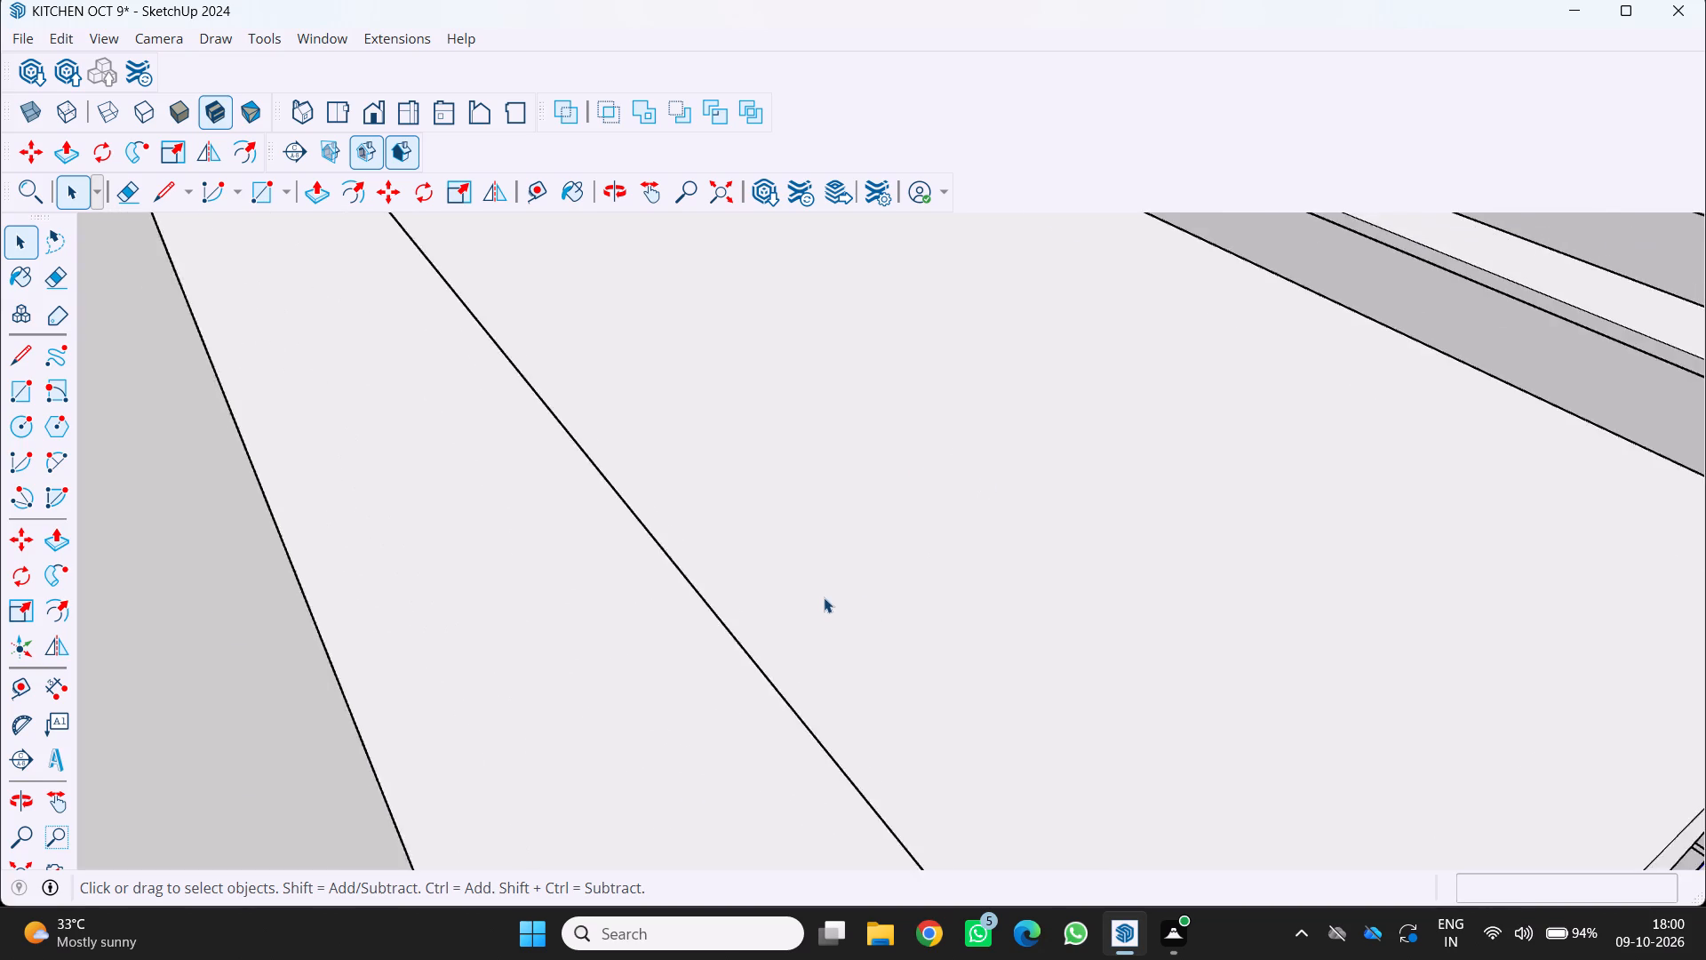
scroll(824, 597, down, 11)
middle_drag(1046, 572, 929, 603)
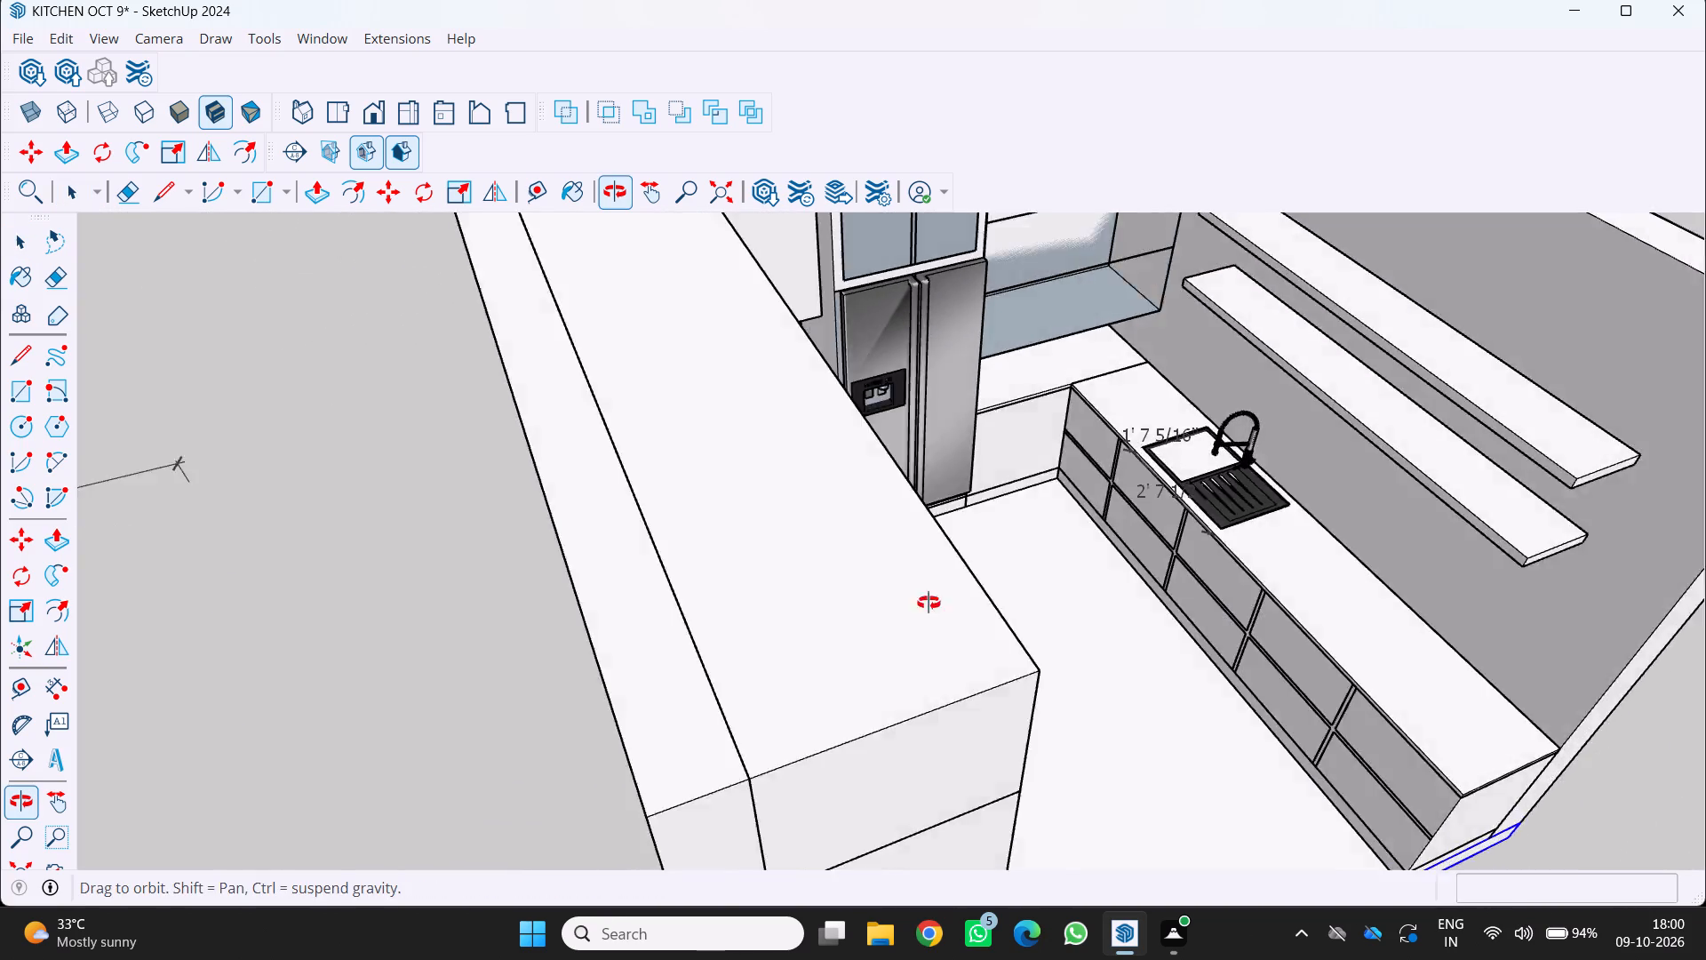
middle_drag(929, 603, 864, 603)
scroll(1163, 627, up, 4)
middle_drag(1157, 613, 1322, 621)
middle_click(1322, 620)
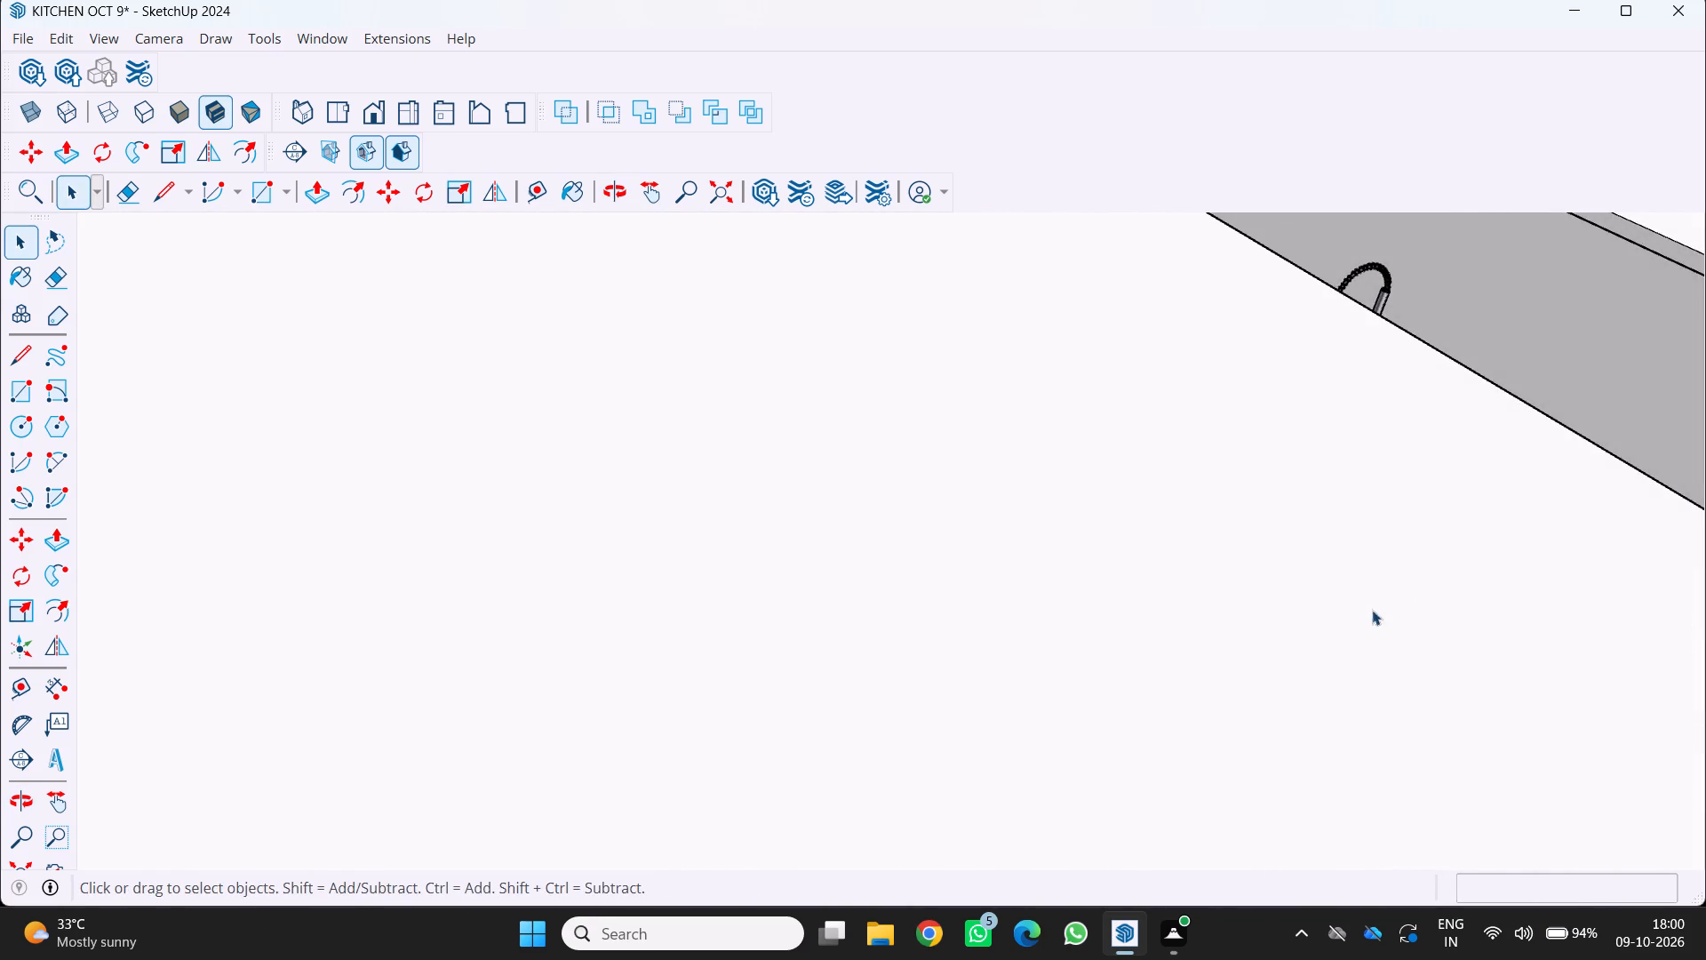
middle_drag(1266, 660, 946, 716)
scroll(1061, 664, down, 15)
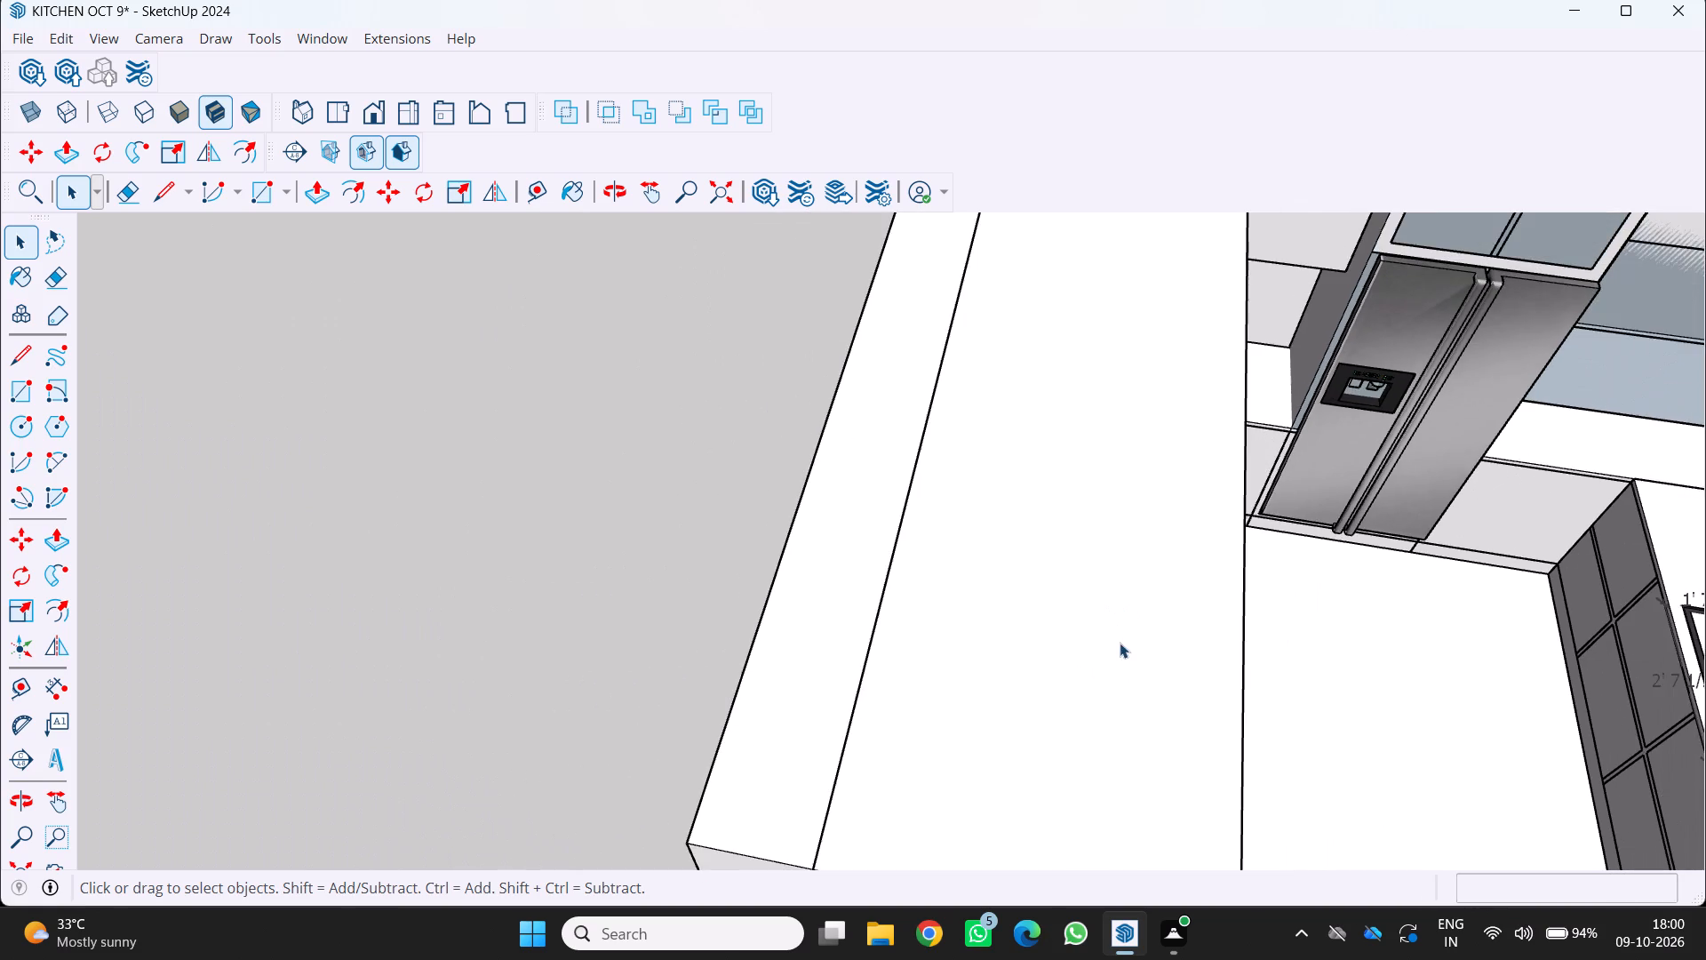
scroll(1314, 690, down, 2)
middle_drag(1312, 691, 1114, 561)
middle_drag(1108, 559, 1064, 554)
scroll(1040, 552, down, 6)
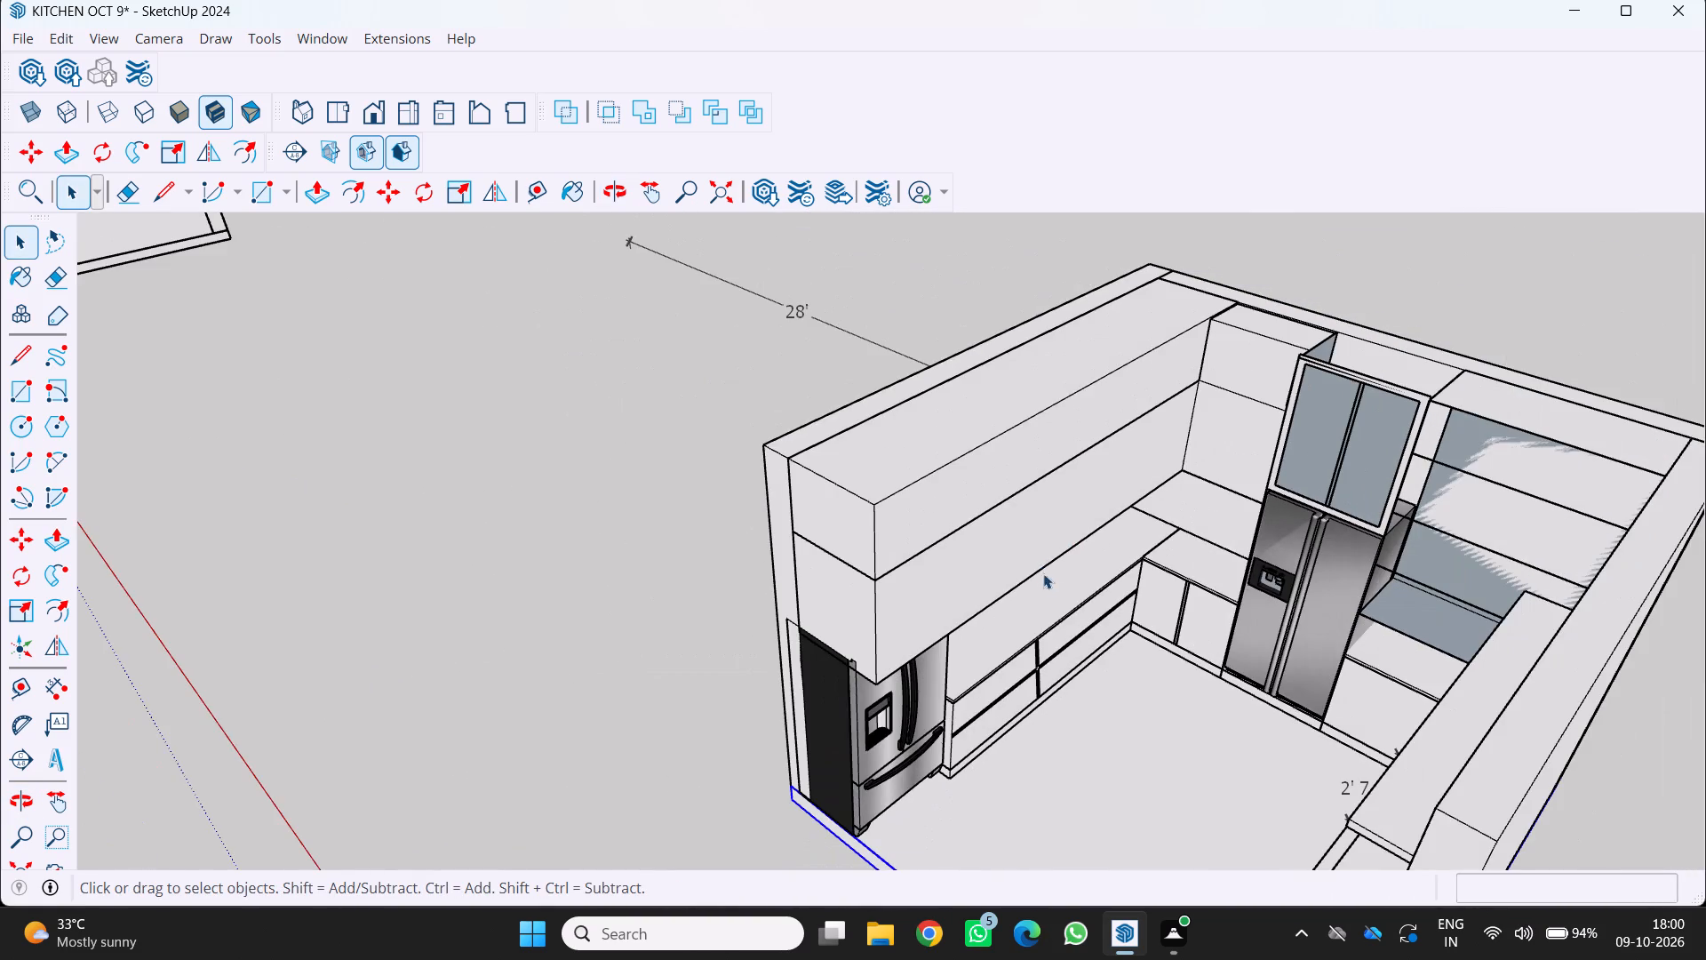
middle_drag(1041, 596, 1123, 636)
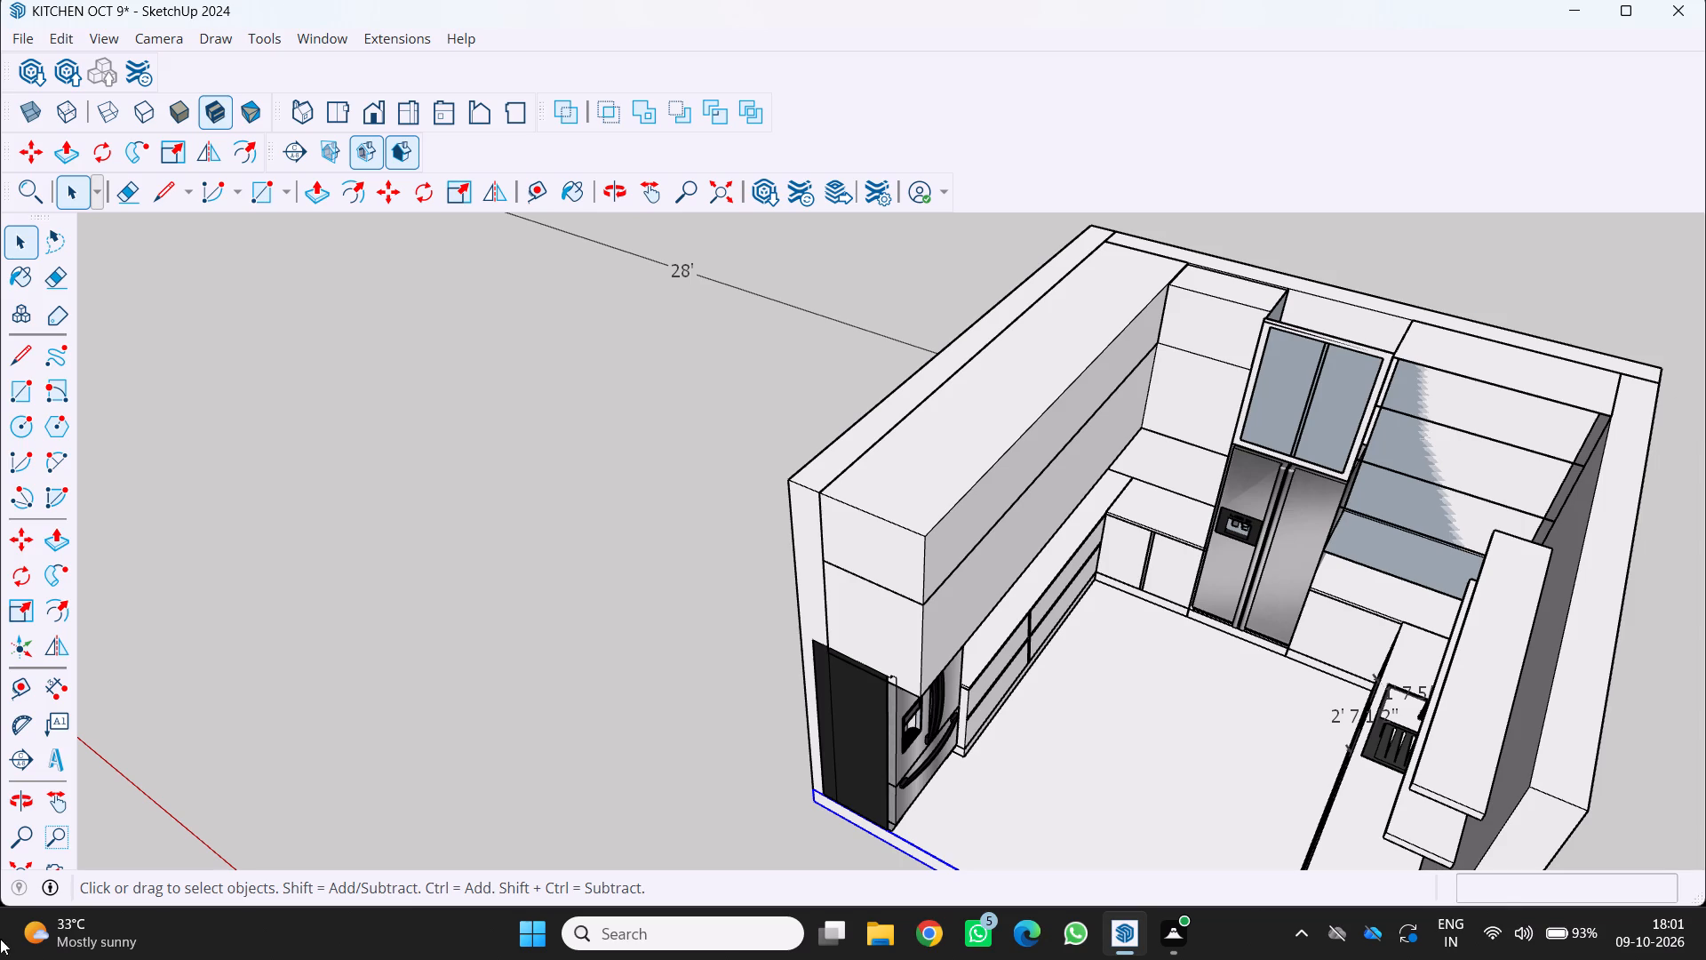
scroll(501, 473, down, 6)
middle_drag(522, 470, 556, 486)
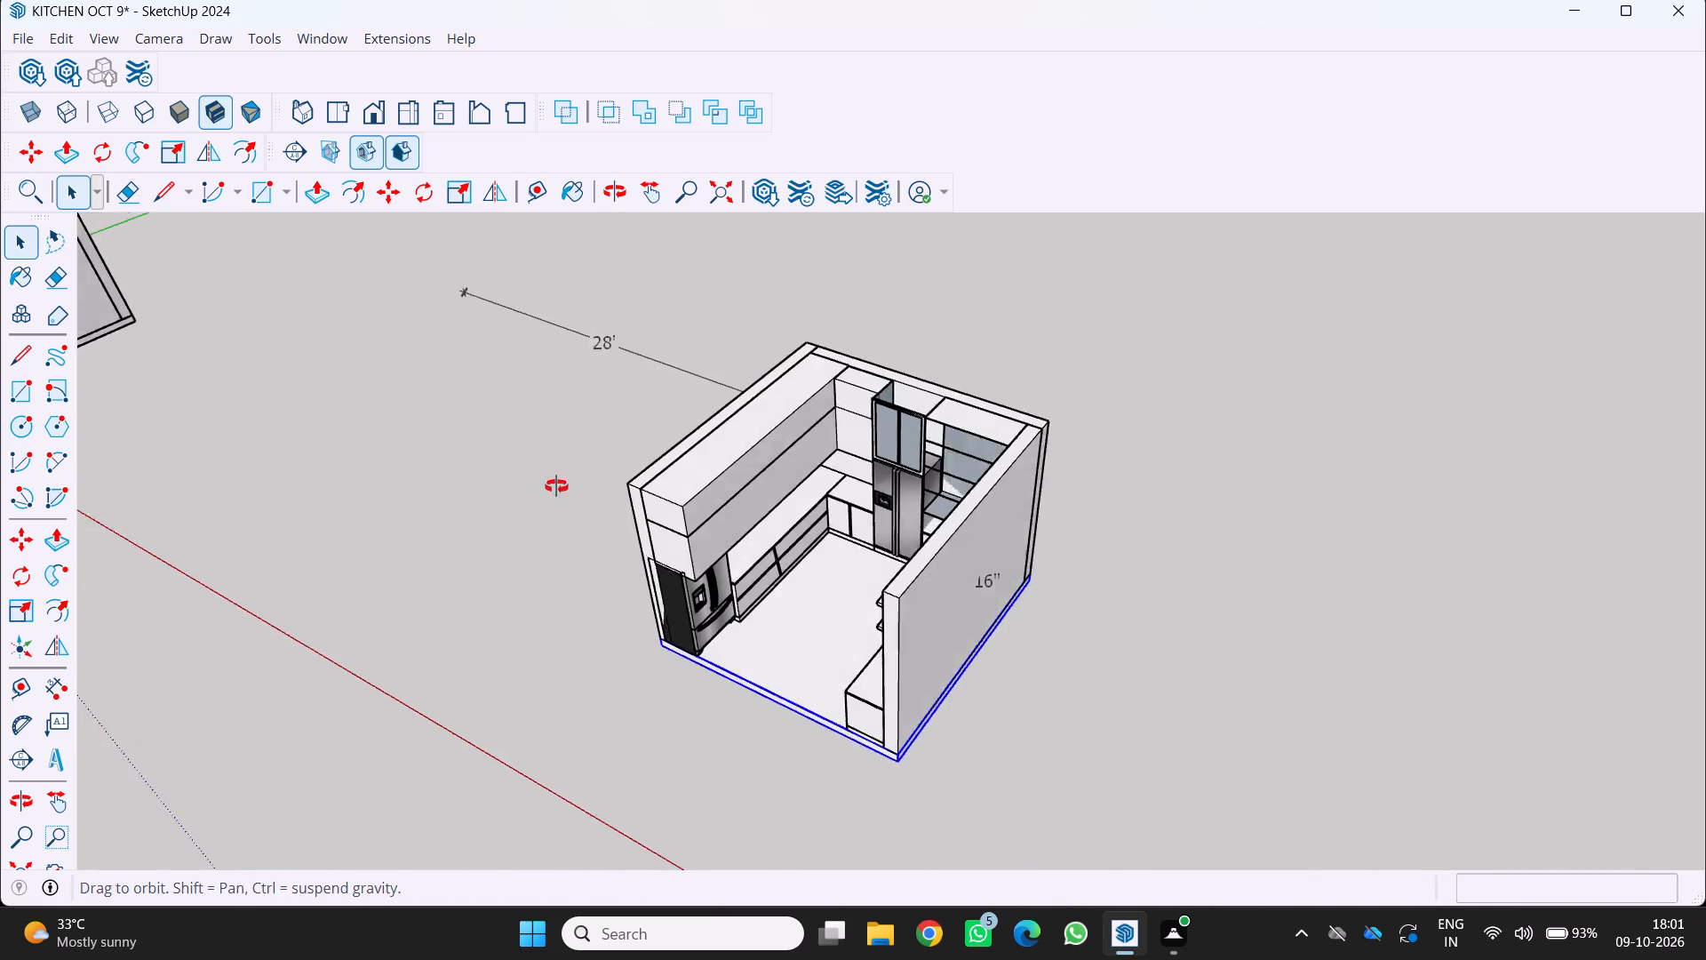
Examine the sink on the drawer counter and the whole kitchen layout from inside, above and outside.
middle_drag(556, 486, 892, 572)
middle_click(892, 572)
scroll(918, 589, up, 6)
middle_drag(972, 607, 1032, 528)
scroll(1032, 528, up, 1)
middle_click(1032, 528)
middle_click(1032, 528)
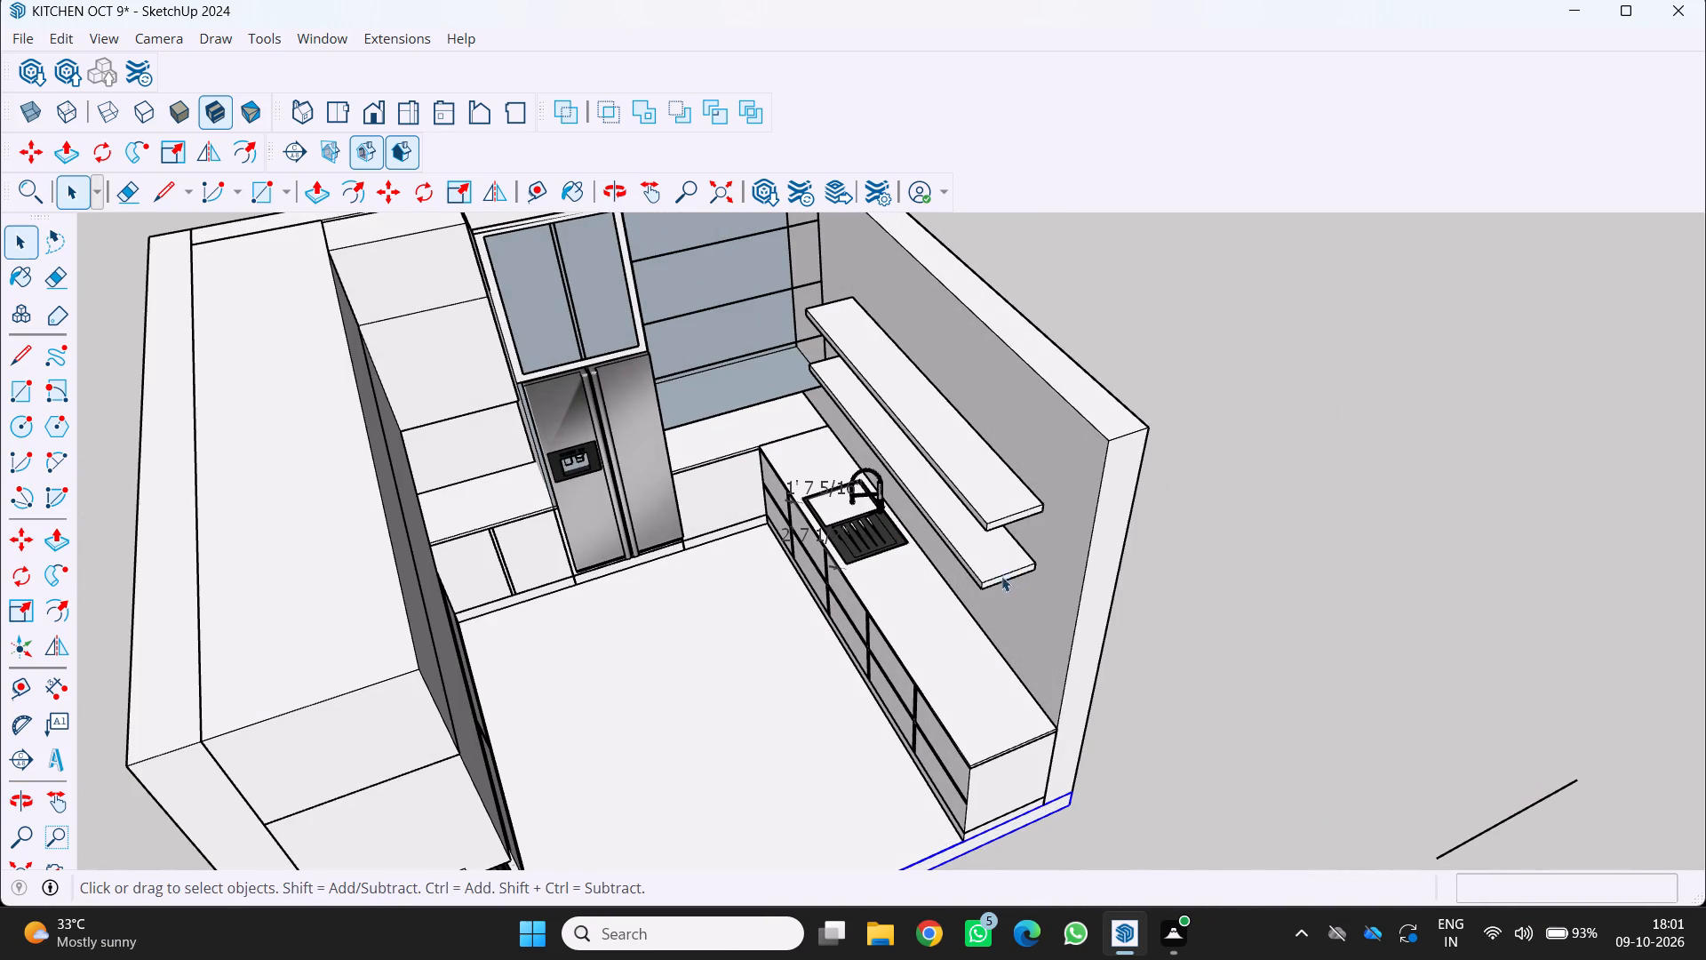
scroll(993, 552, up, 13)
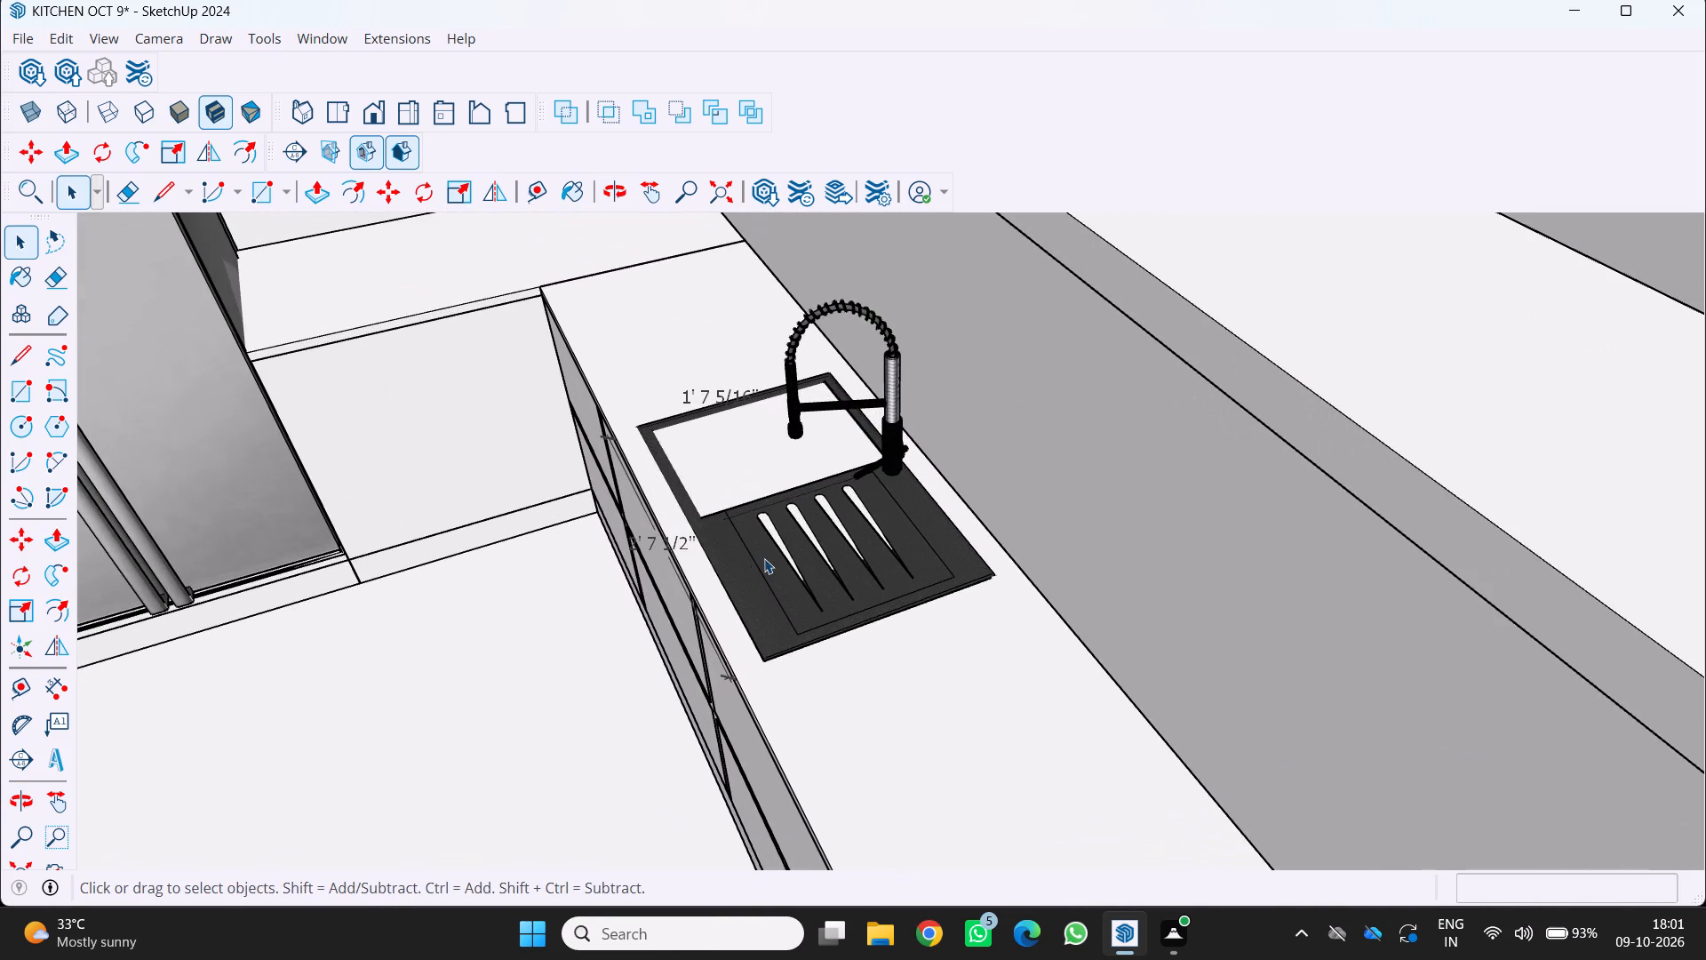
scroll(763, 546, down, 5)
middle_drag(725, 583, 764, 548)
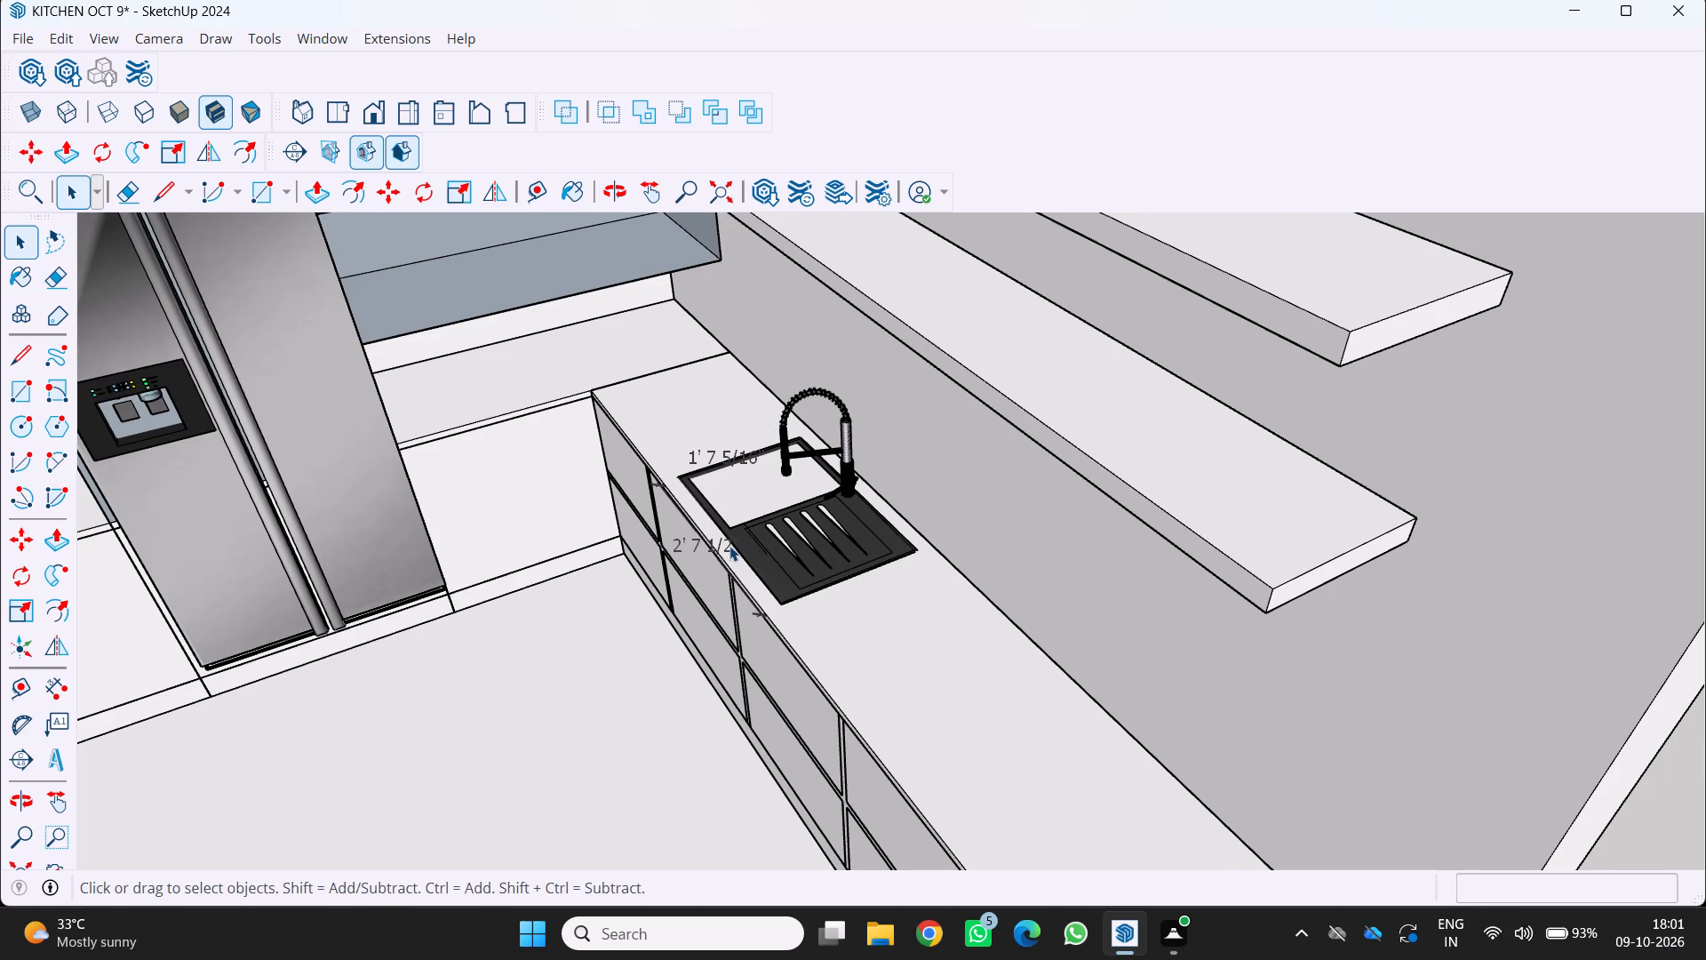
scroll(414, 650, down, 2)
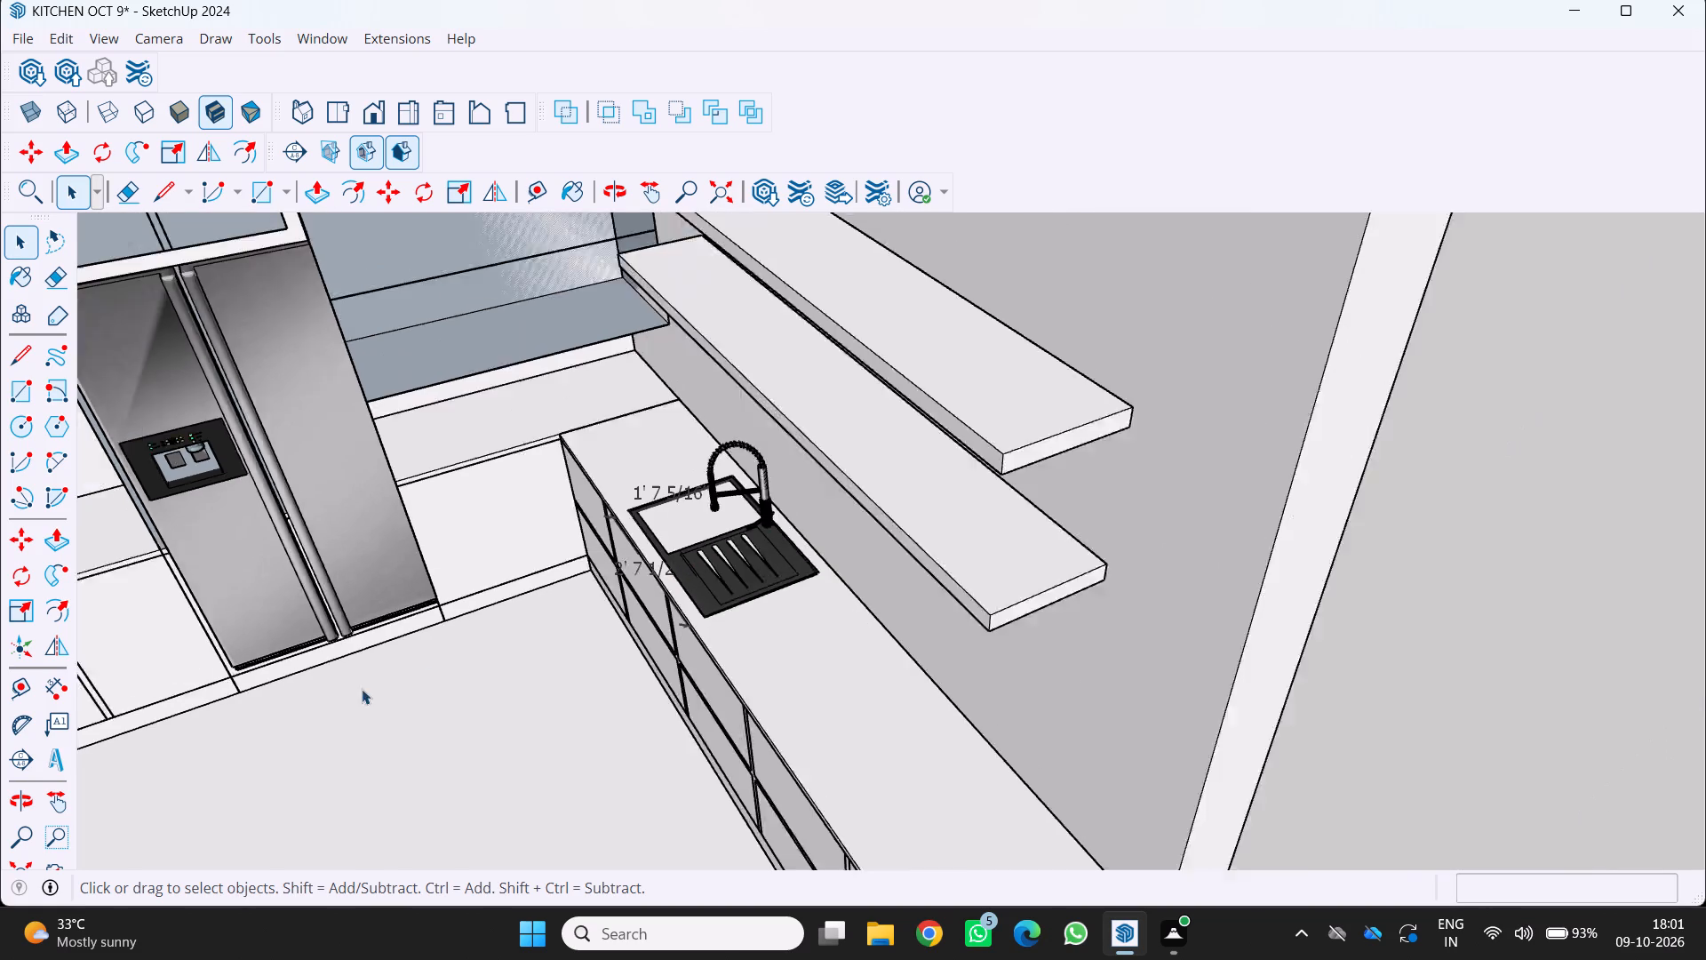
scroll(362, 689, down, 6)
middle_drag(383, 665, 489, 548)
middle_click(489, 548)
scroll(319, 648, down, 3)
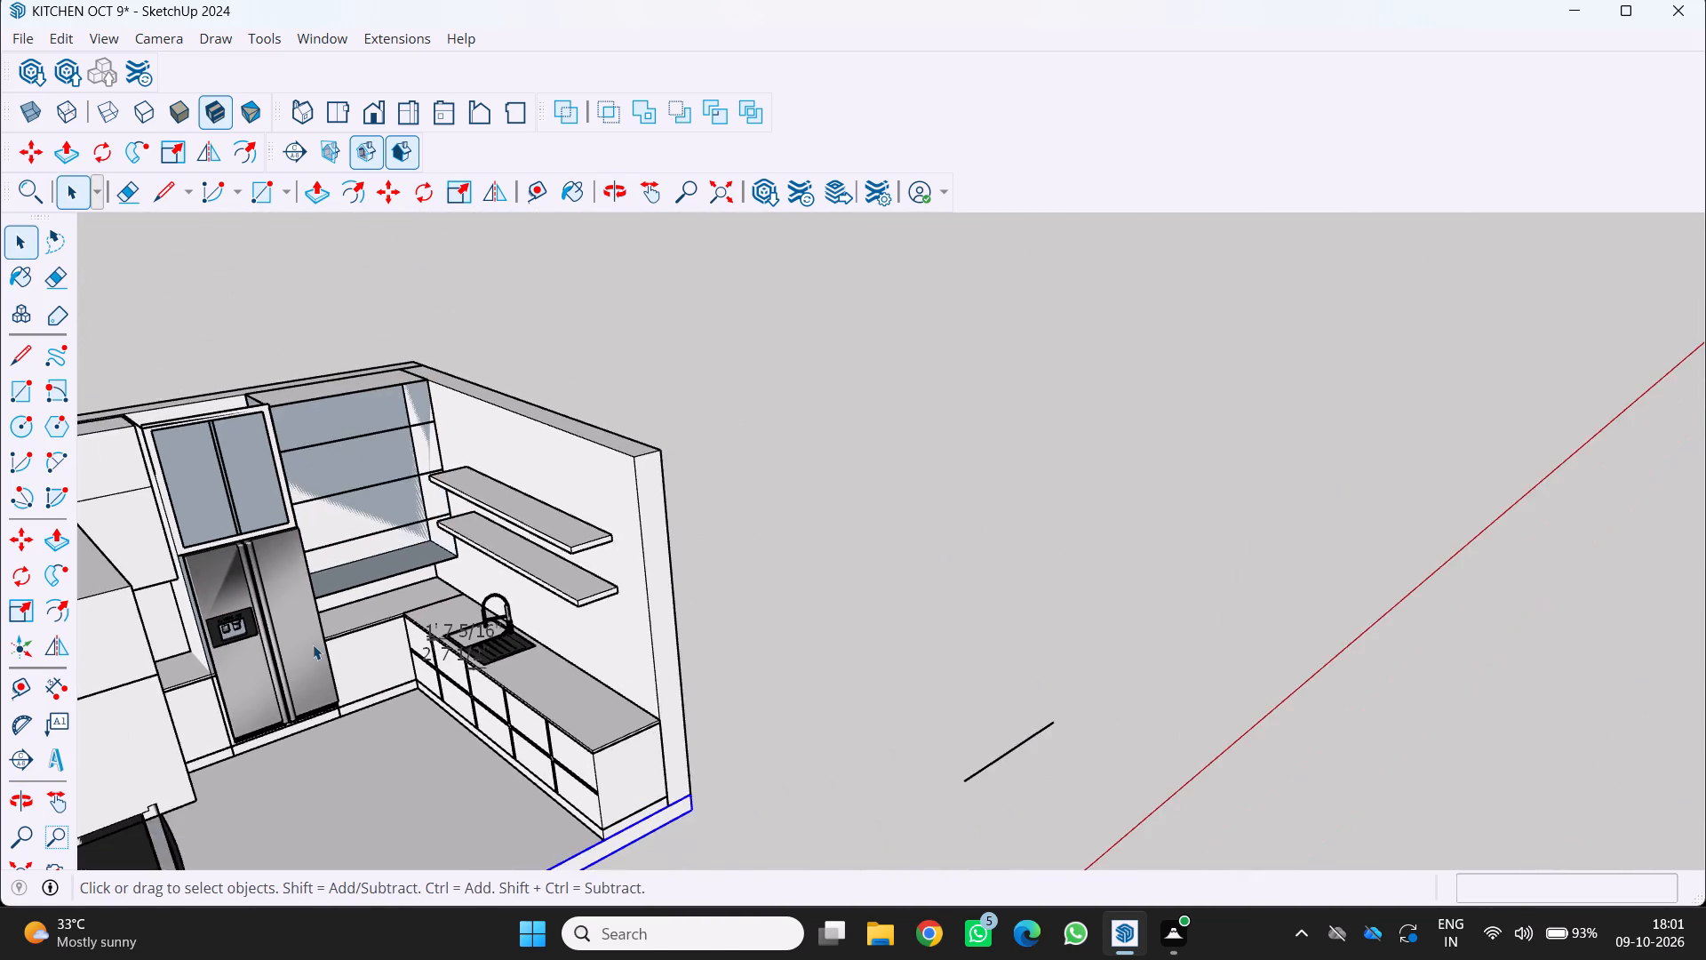
scroll(313, 644, down, 4)
middle_drag(311, 644, 48, 698)
middle_click(43, 699)
scroll(355, 607, up, 4)
middle_drag(243, 599, 197, 535)
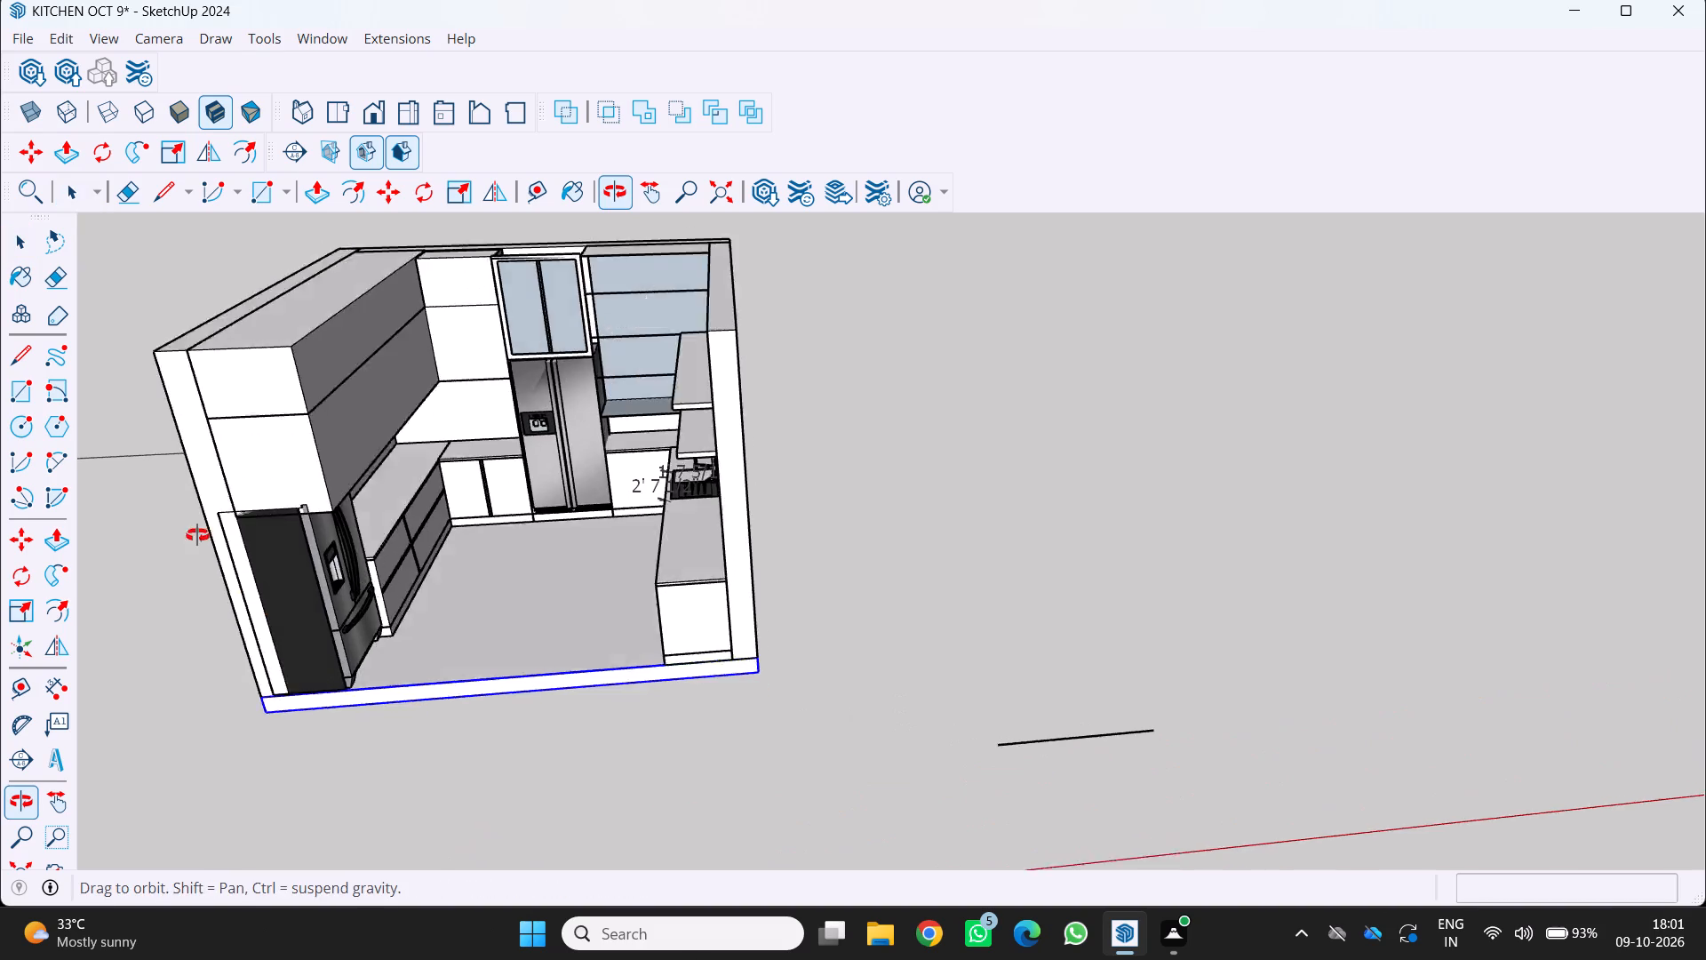
middle_drag(197, 535, 76, 419)
scroll(76, 419, up, 1)
scroll(195, 389, up, 4)
middle_drag(316, 436, 243, 324)
middle_click(243, 324)
scroll(243, 324, up, 1)
middle_click(243, 324)
scroll(241, 324, down, 5)
middle_drag(211, 347, 142, 456)
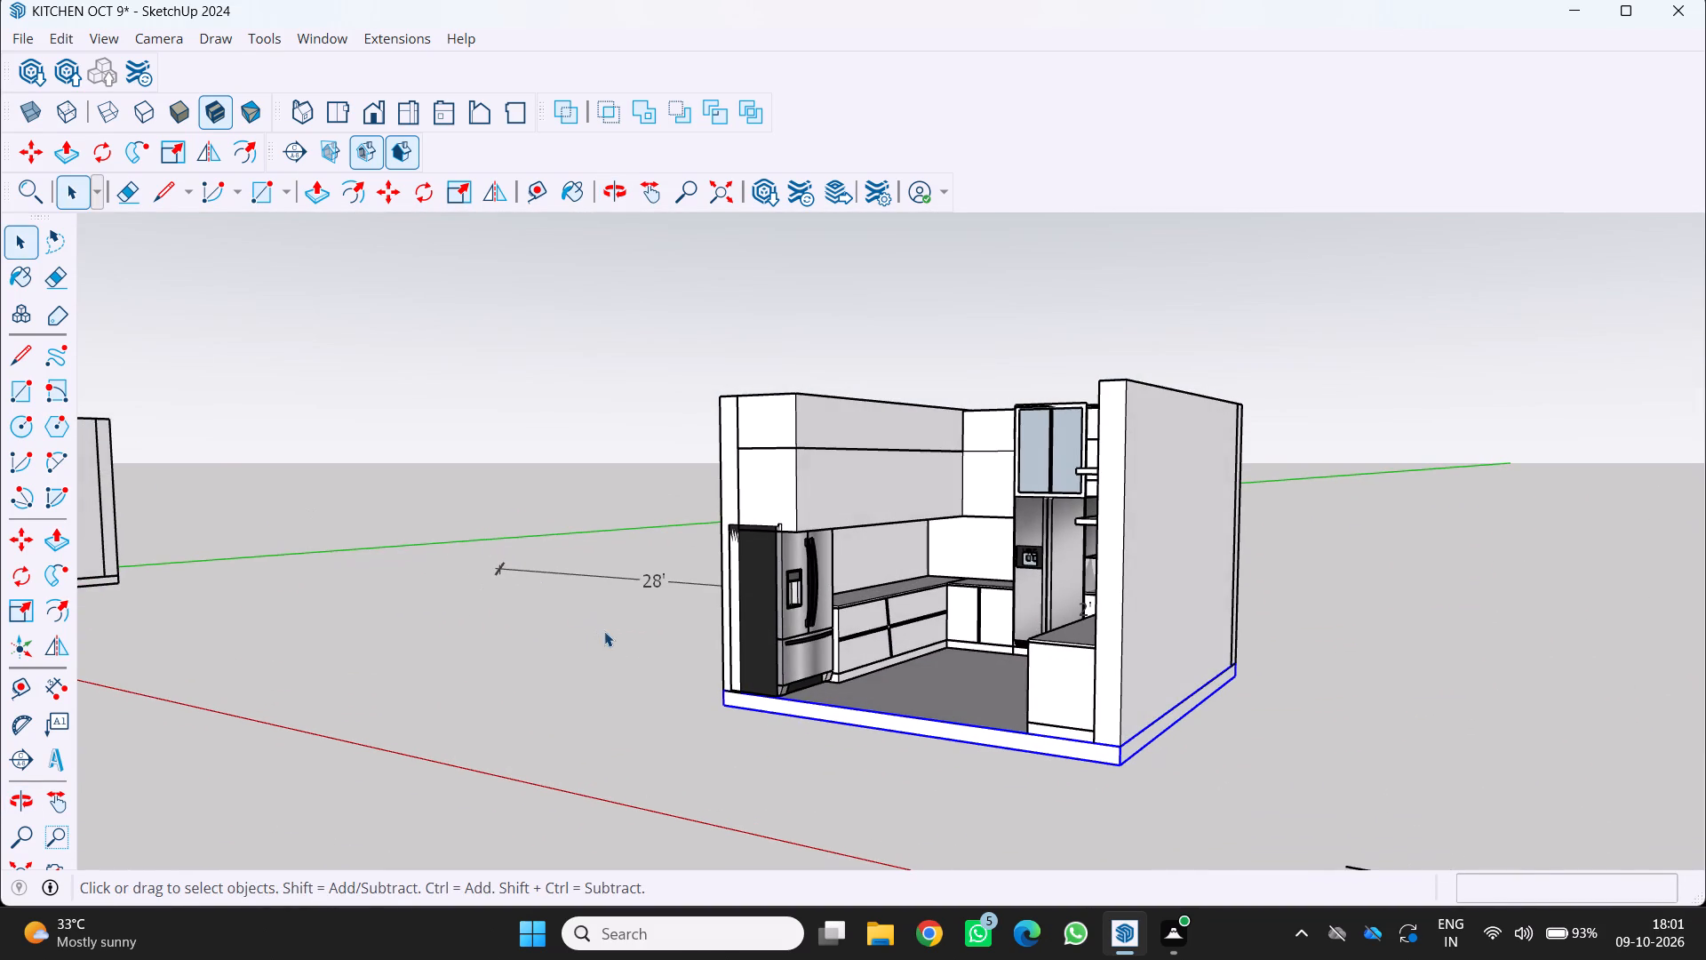
Move the French-door refrigerator about 5' 2 3/16" out from under the upper cabinets to clear space beside the kitchen.
click(764, 613)
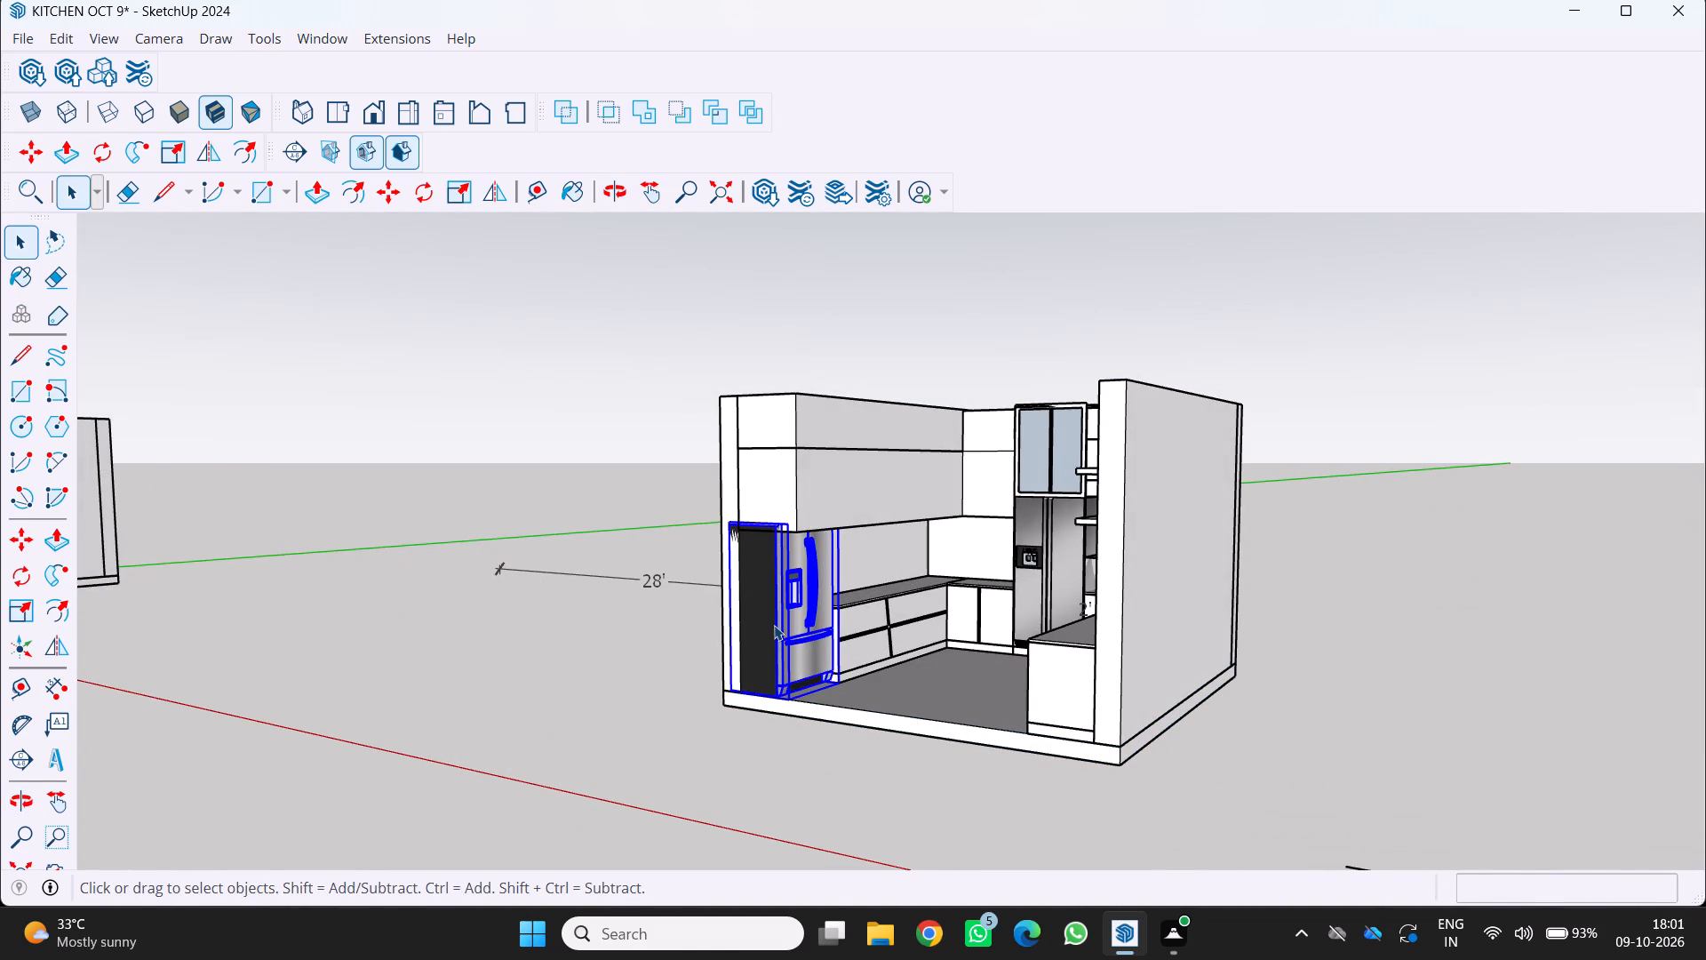
key(m)
scroll(778, 692, up, 13)
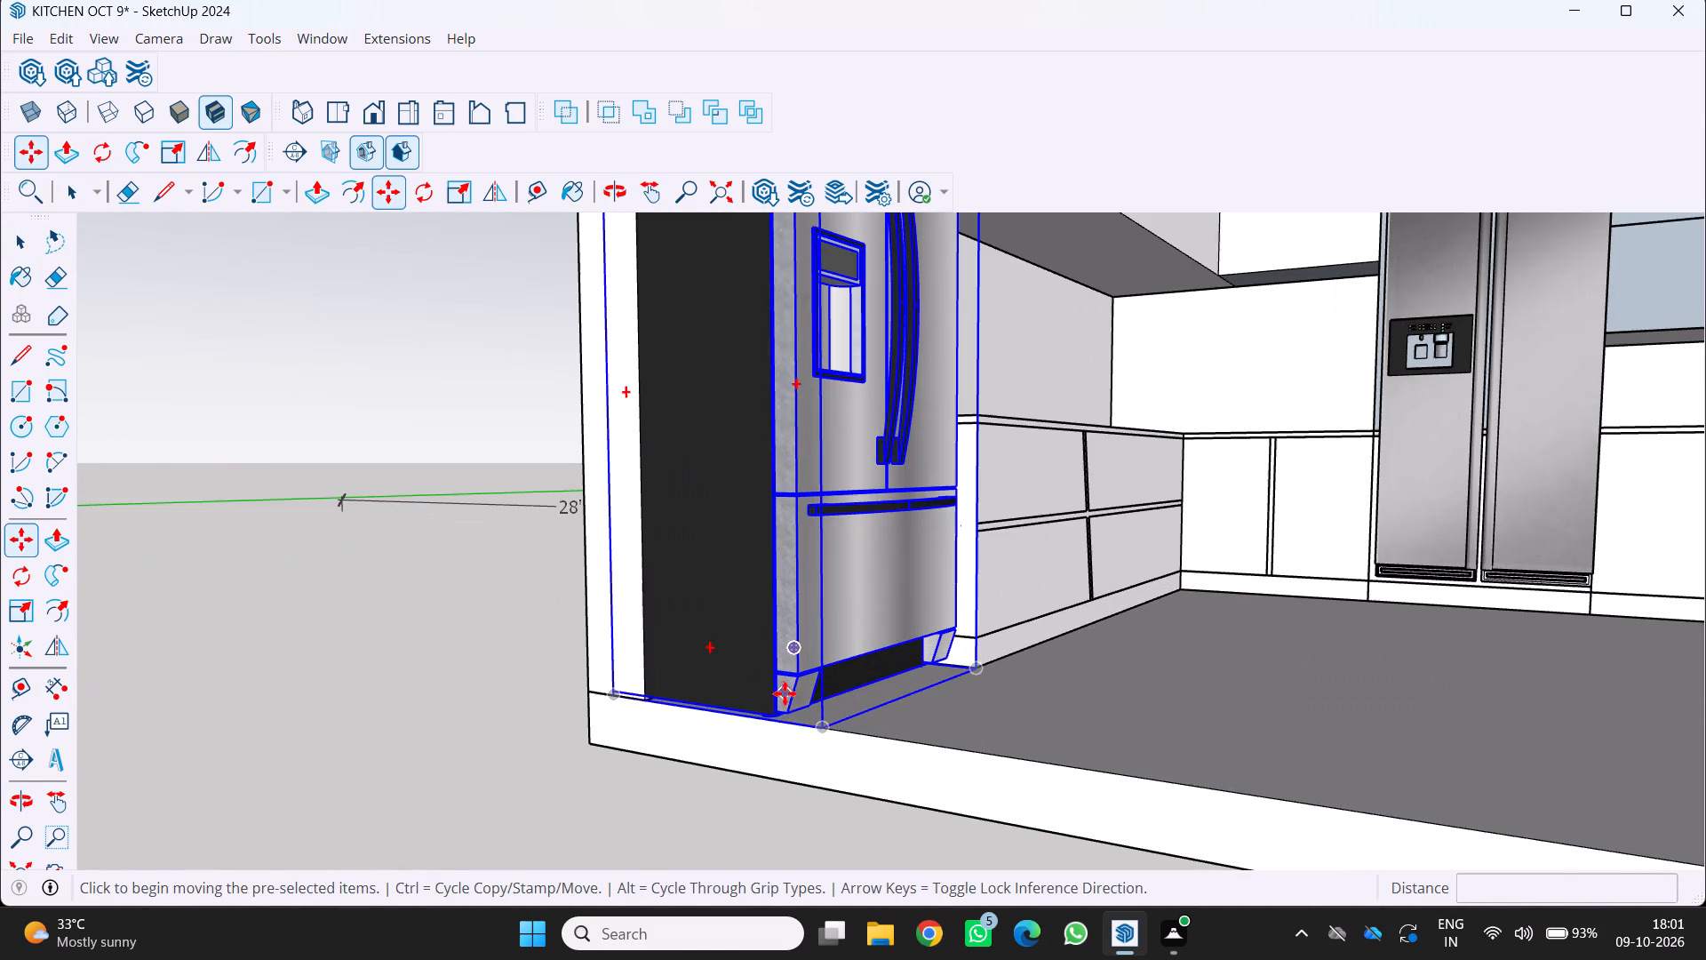
click(783, 713)
scroll(314, 808, down, 12)
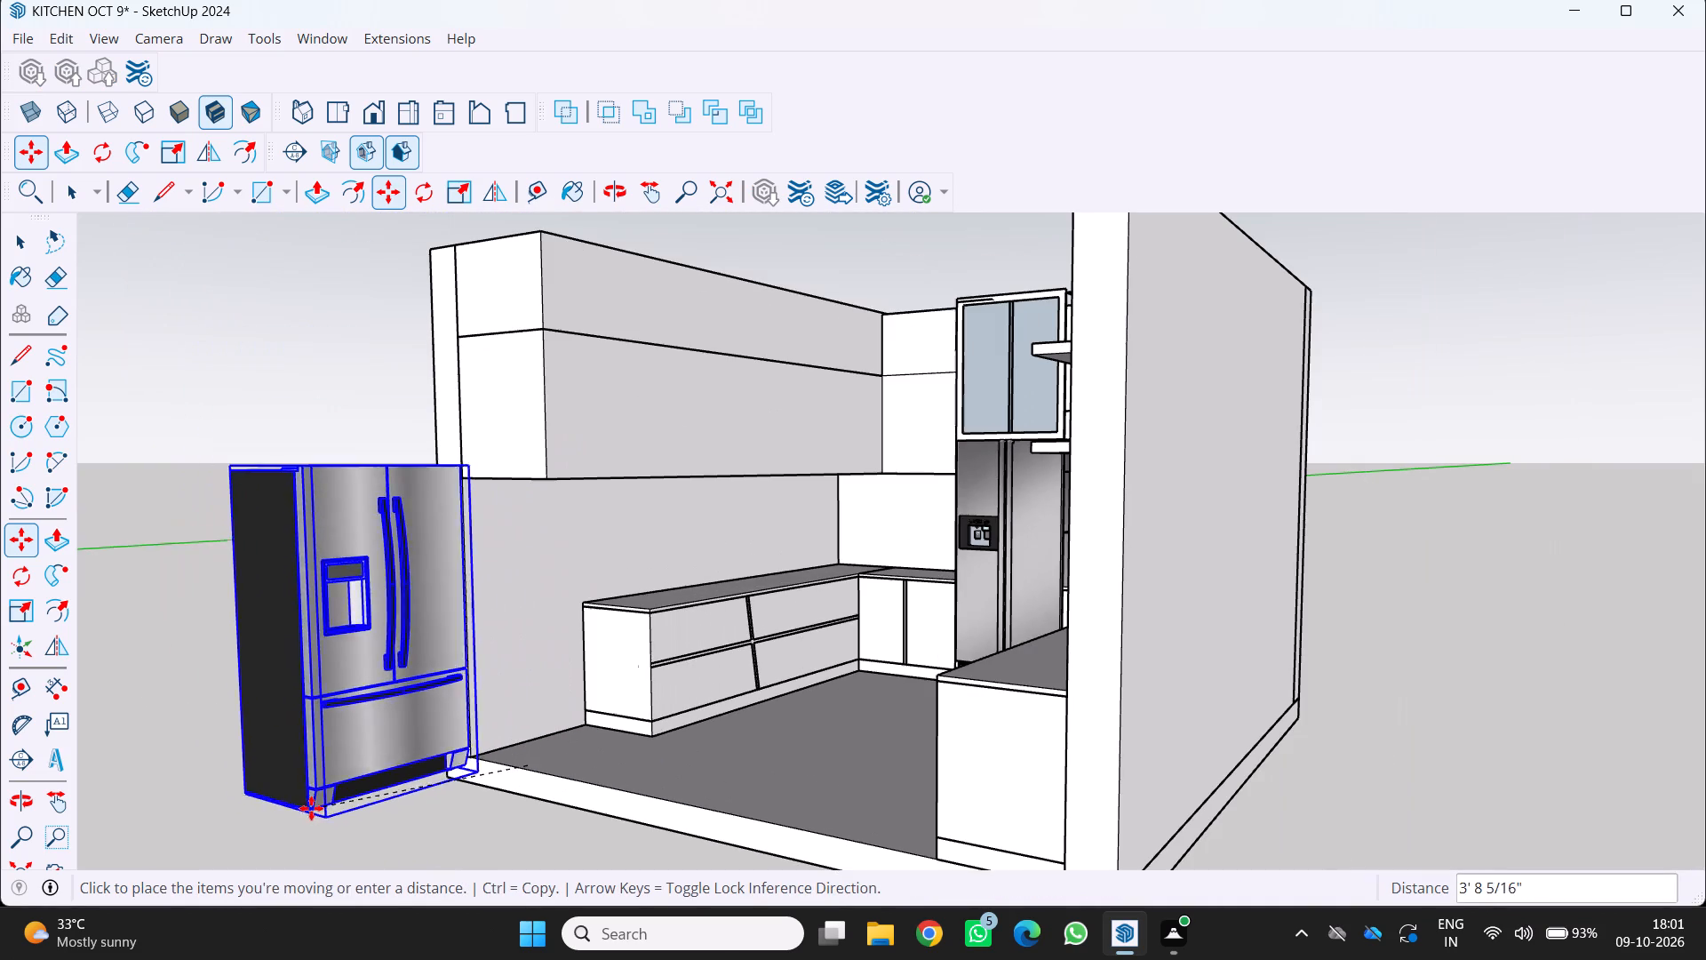
click(226, 844)
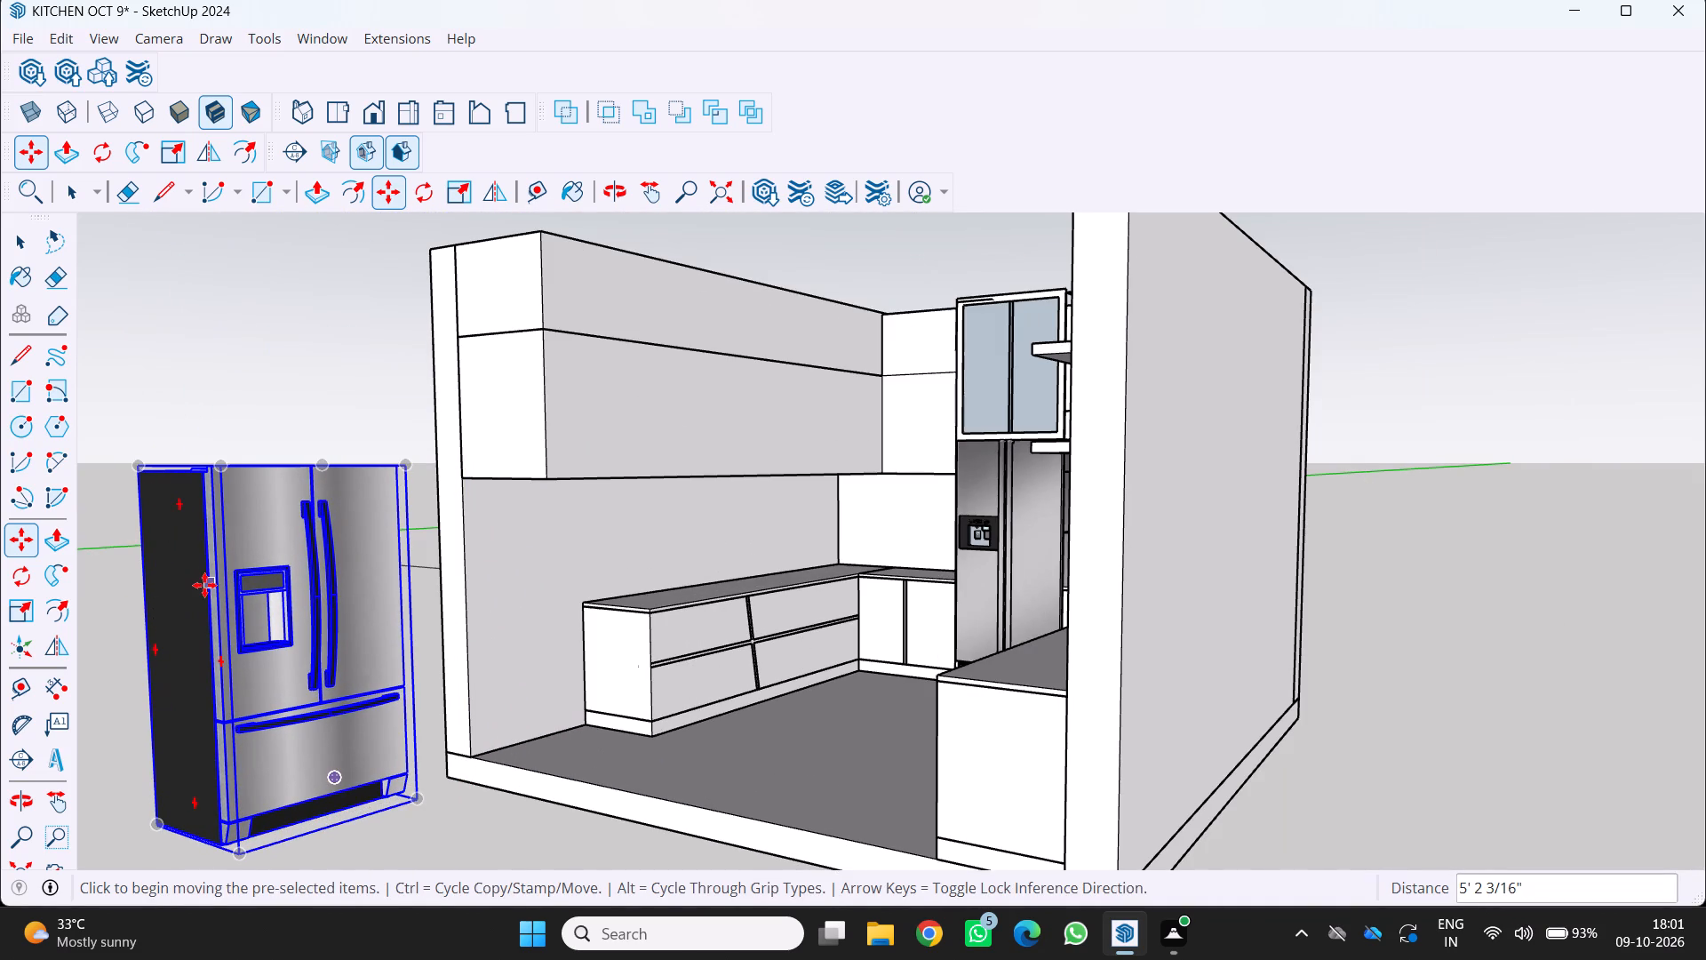
Scale the French-door refrigerator down uniformly from its top corner to about 0.93.
key(s)
scroll(223, 566, up, 2)
click(219, 447)
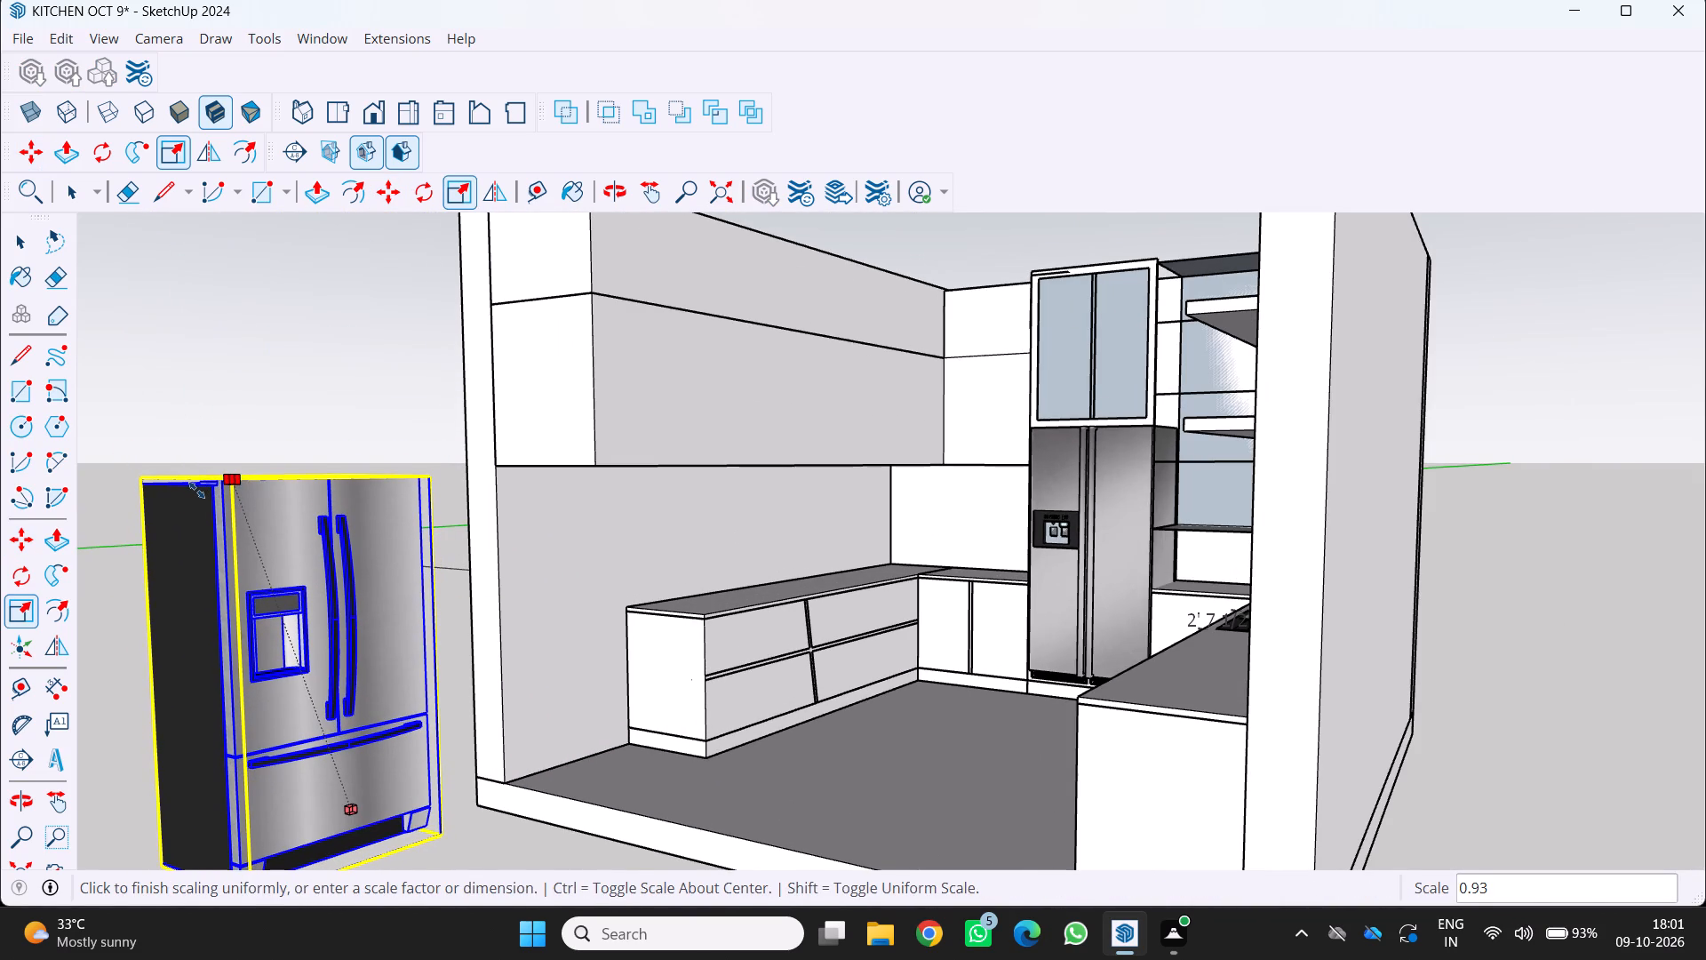
click(196, 490)
Move the resized refrigerator by its bottom front corner about 5' 2 9/16" back under the upper cabinets at the floor's edge.
key(m)
scroll(360, 676, up, 2)
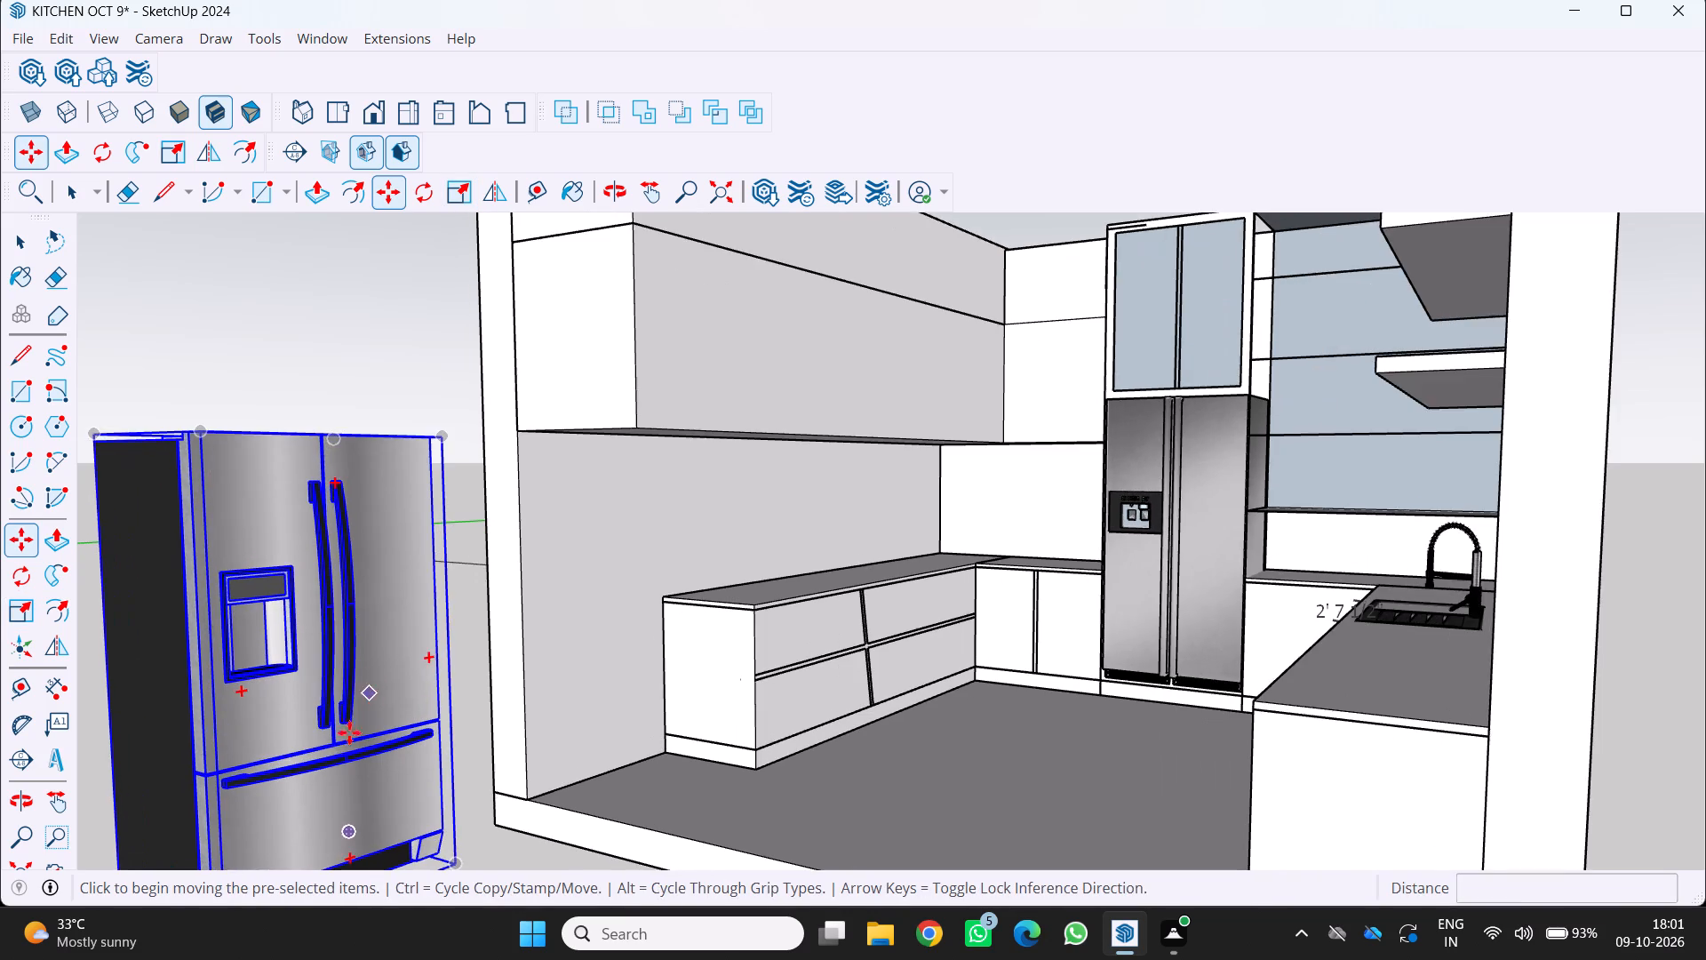
scroll(333, 719, up, 2)
scroll(327, 701, down, 9)
scroll(256, 777, up, 3)
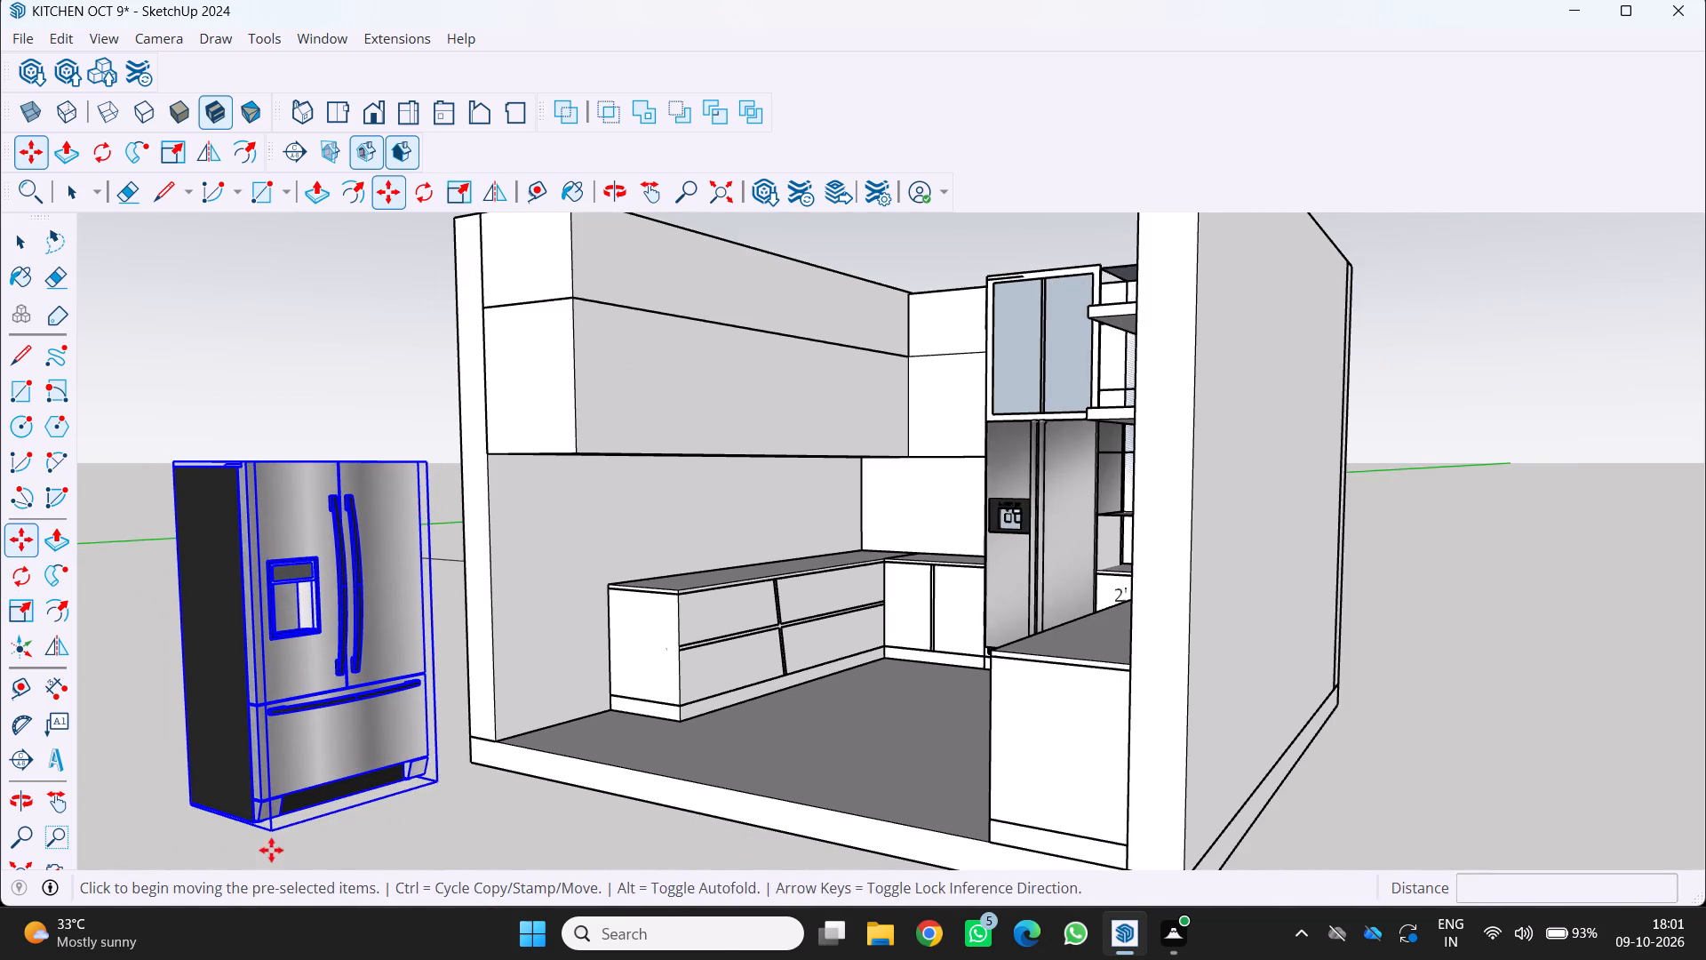
click(270, 837)
scroll(517, 762, up, 7)
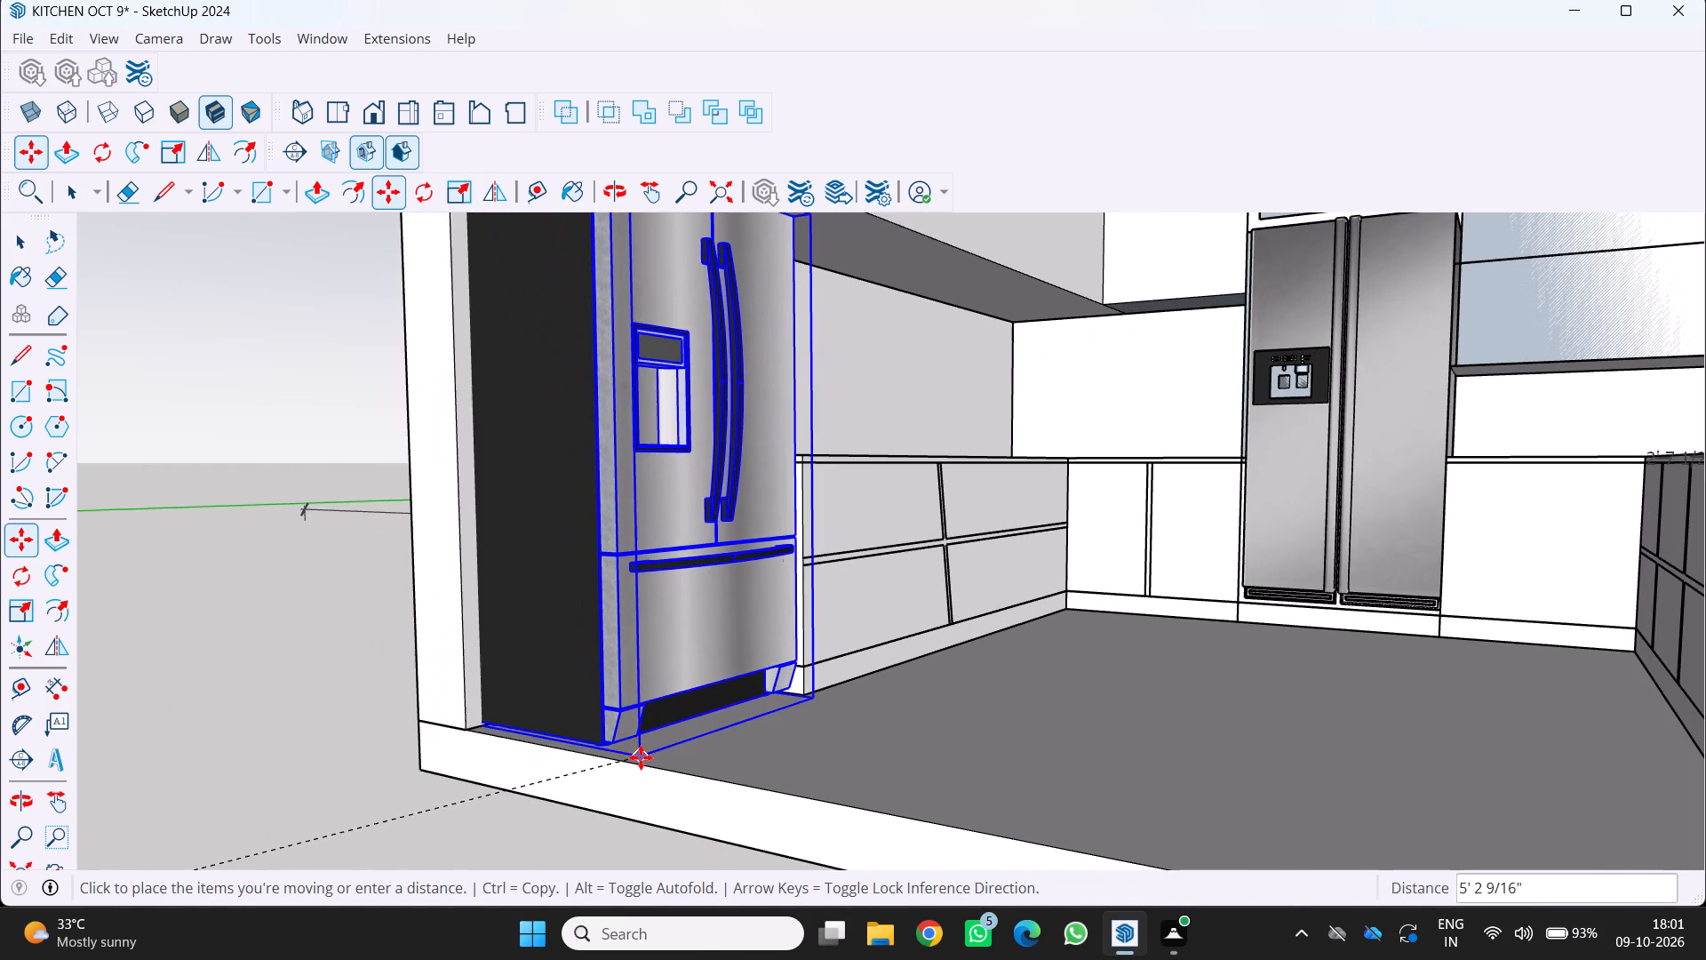
click(632, 768)
scroll(629, 769, down, 6)
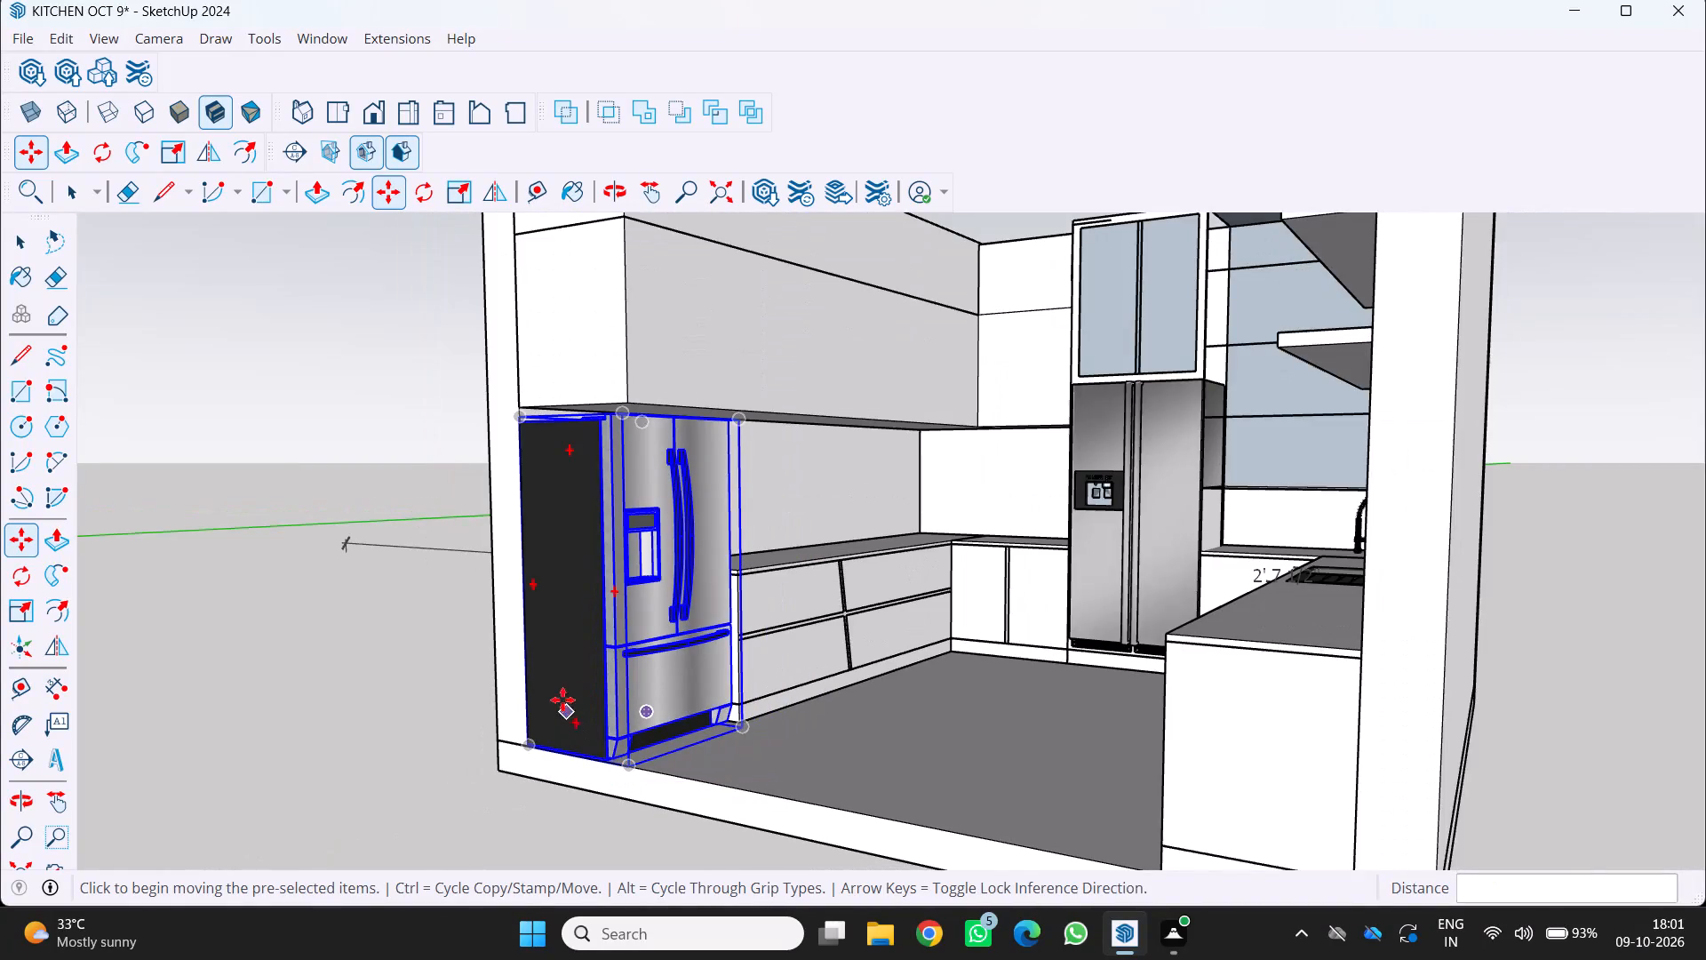
Examine the resized refrigerator's fit under the upper cabinets and the overall kitchen, leaving nothing selected.
scroll(553, 664, up, 2)
scroll(570, 533, up, 1)
middle_drag(570, 533, 429, 466)
scroll(434, 458, down, 4)
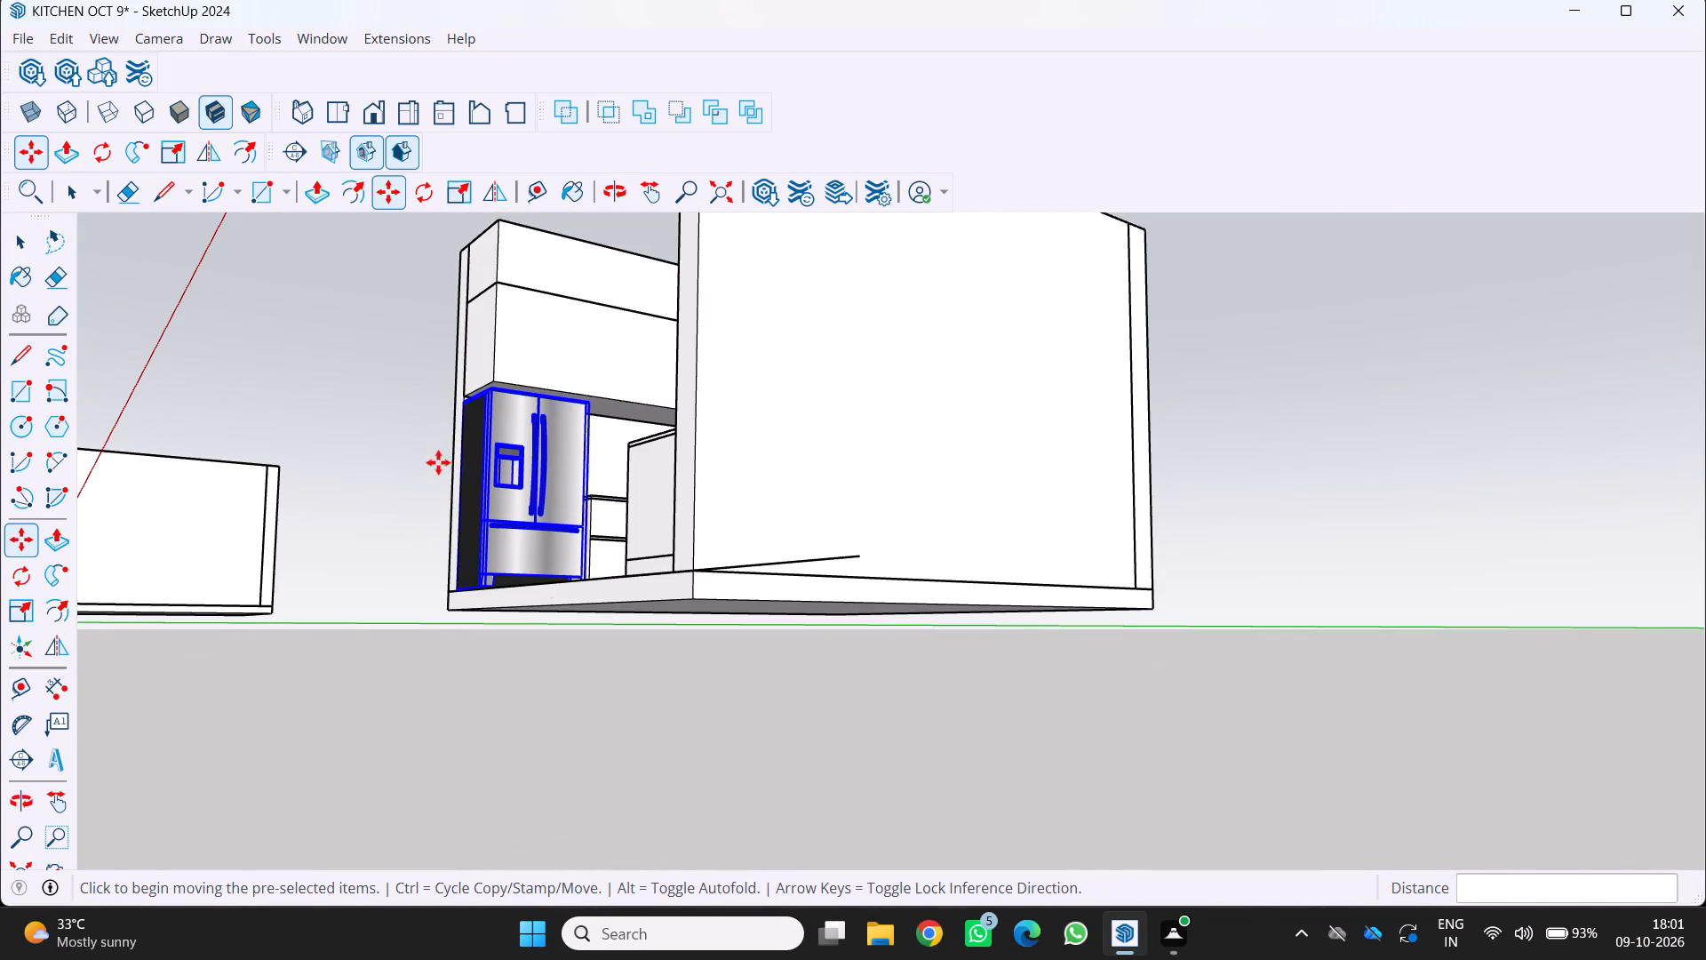
scroll(404, 431, down, 2)
middle_drag(436, 483, 523, 715)
middle_click(522, 717)
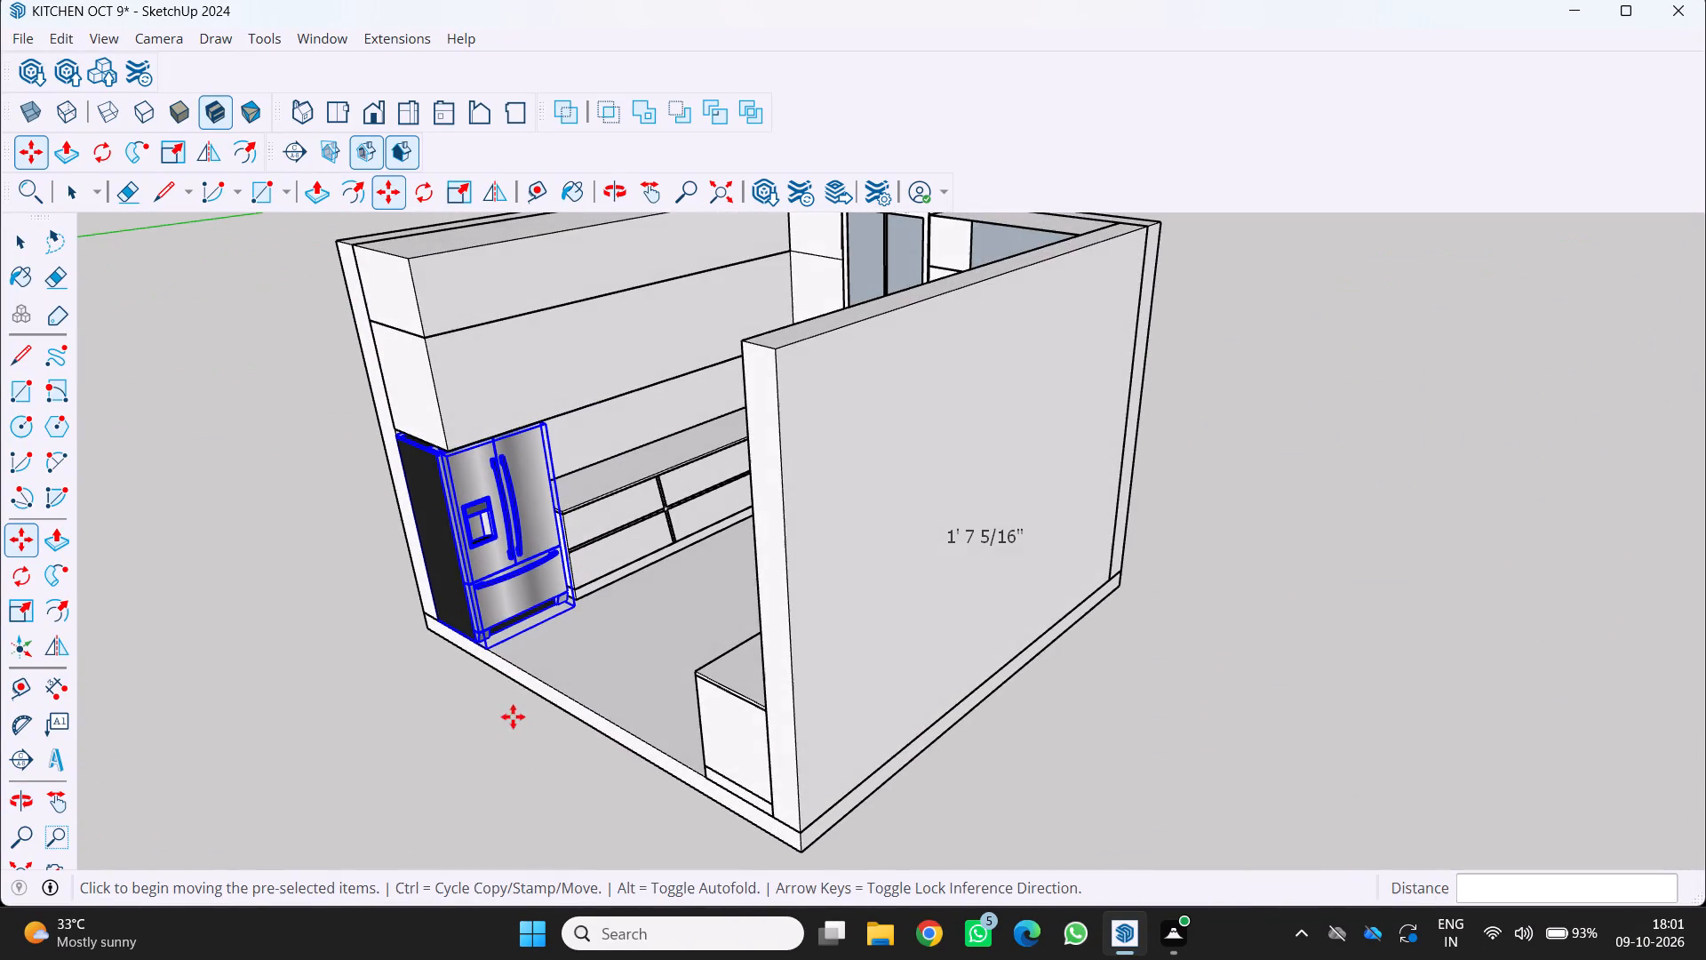
scroll(587, 629, up, 2)
middle_drag(617, 636, 722, 703)
middle_click(724, 705)
key(space)
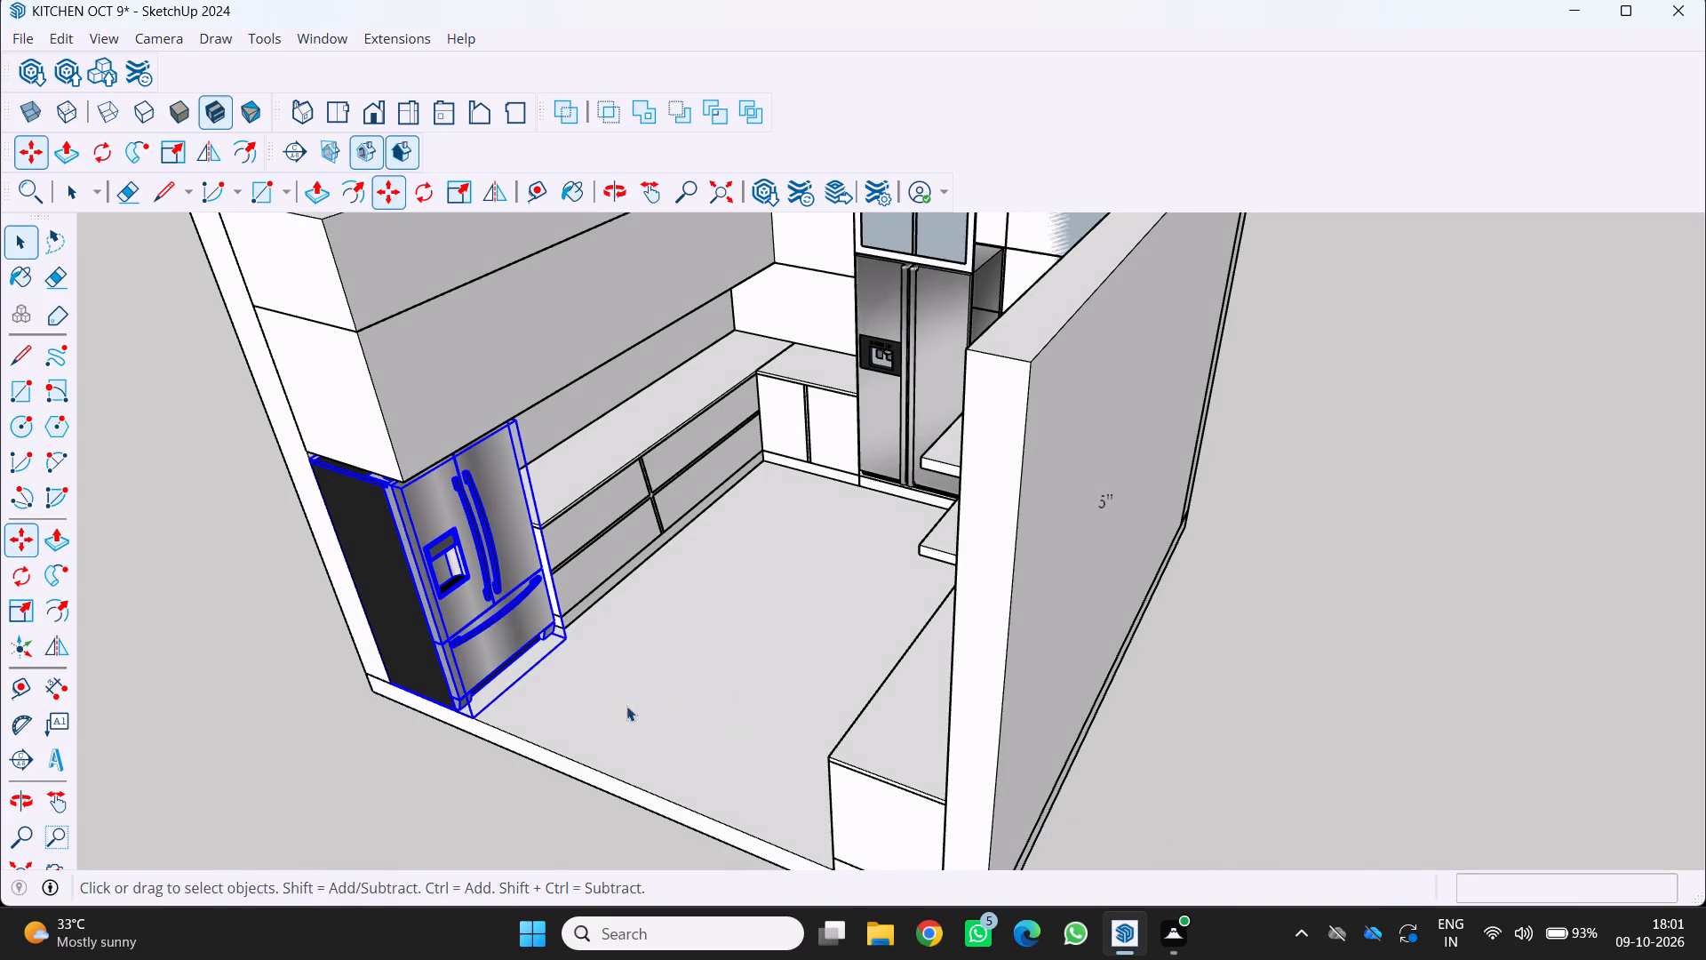
scroll(602, 697, down, 2)
middle_drag(602, 697, 937, 717)
scroll(730, 551, down, 3)
middle_drag(705, 553, 586, 477)
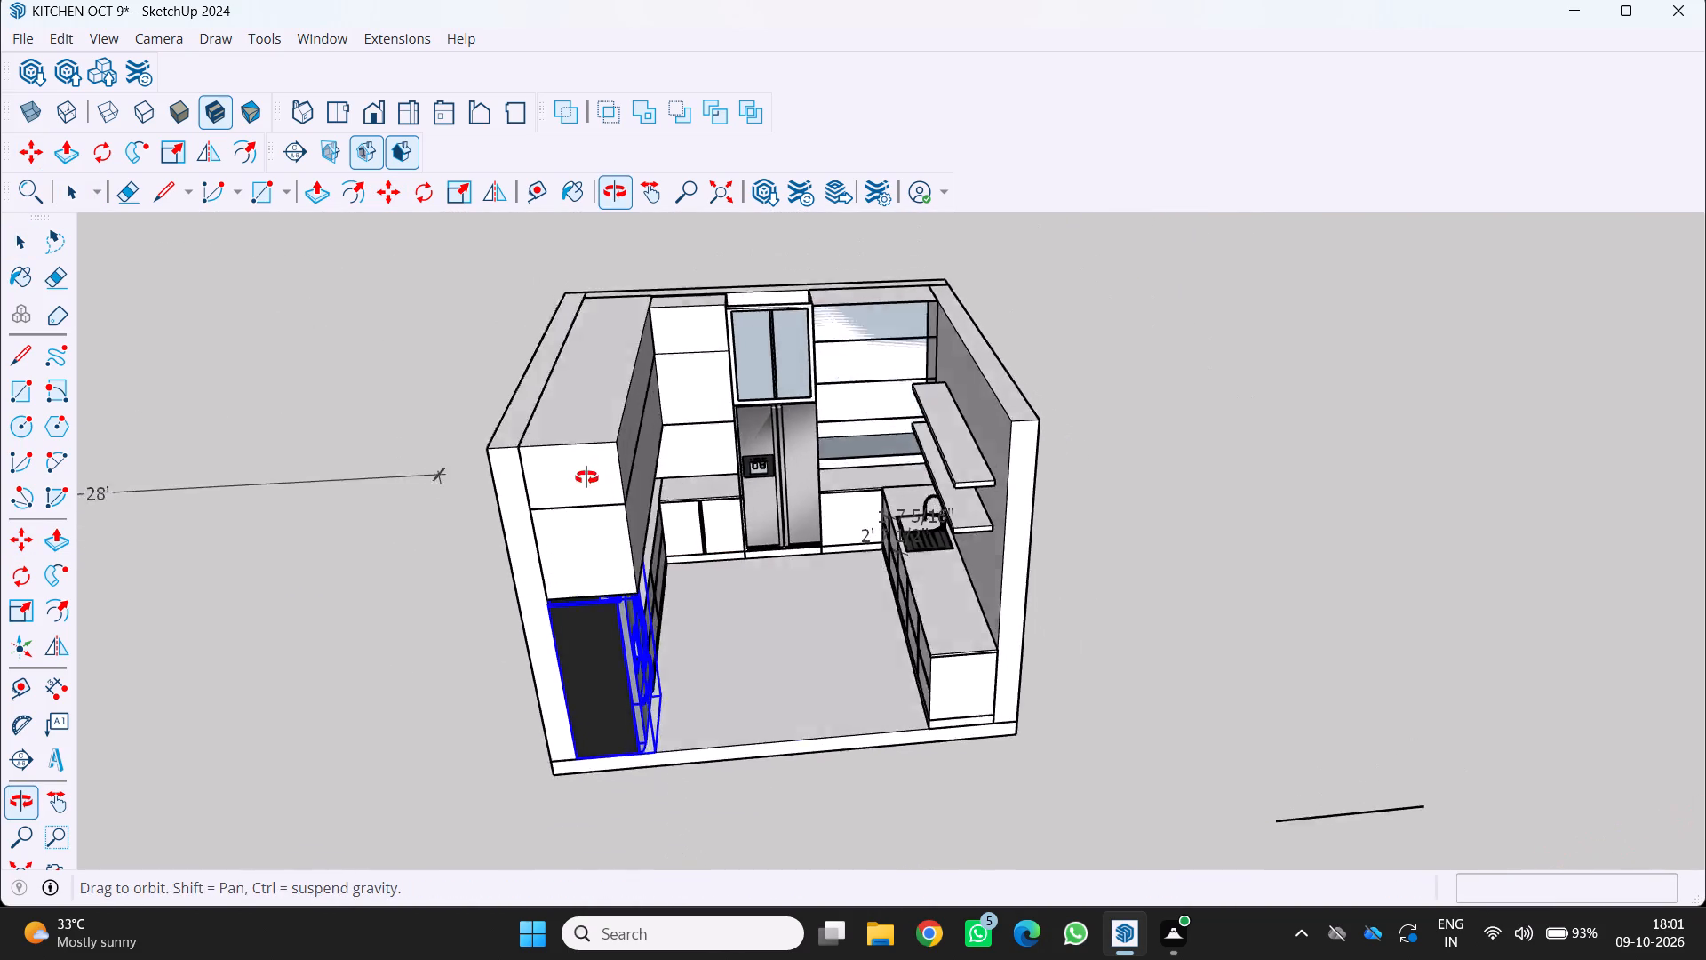
middle_drag(586, 477, 571, 467)
scroll(833, 380, up, 3)
middle_drag(968, 460, 1031, 486)
scroll(1030, 485, down, 4)
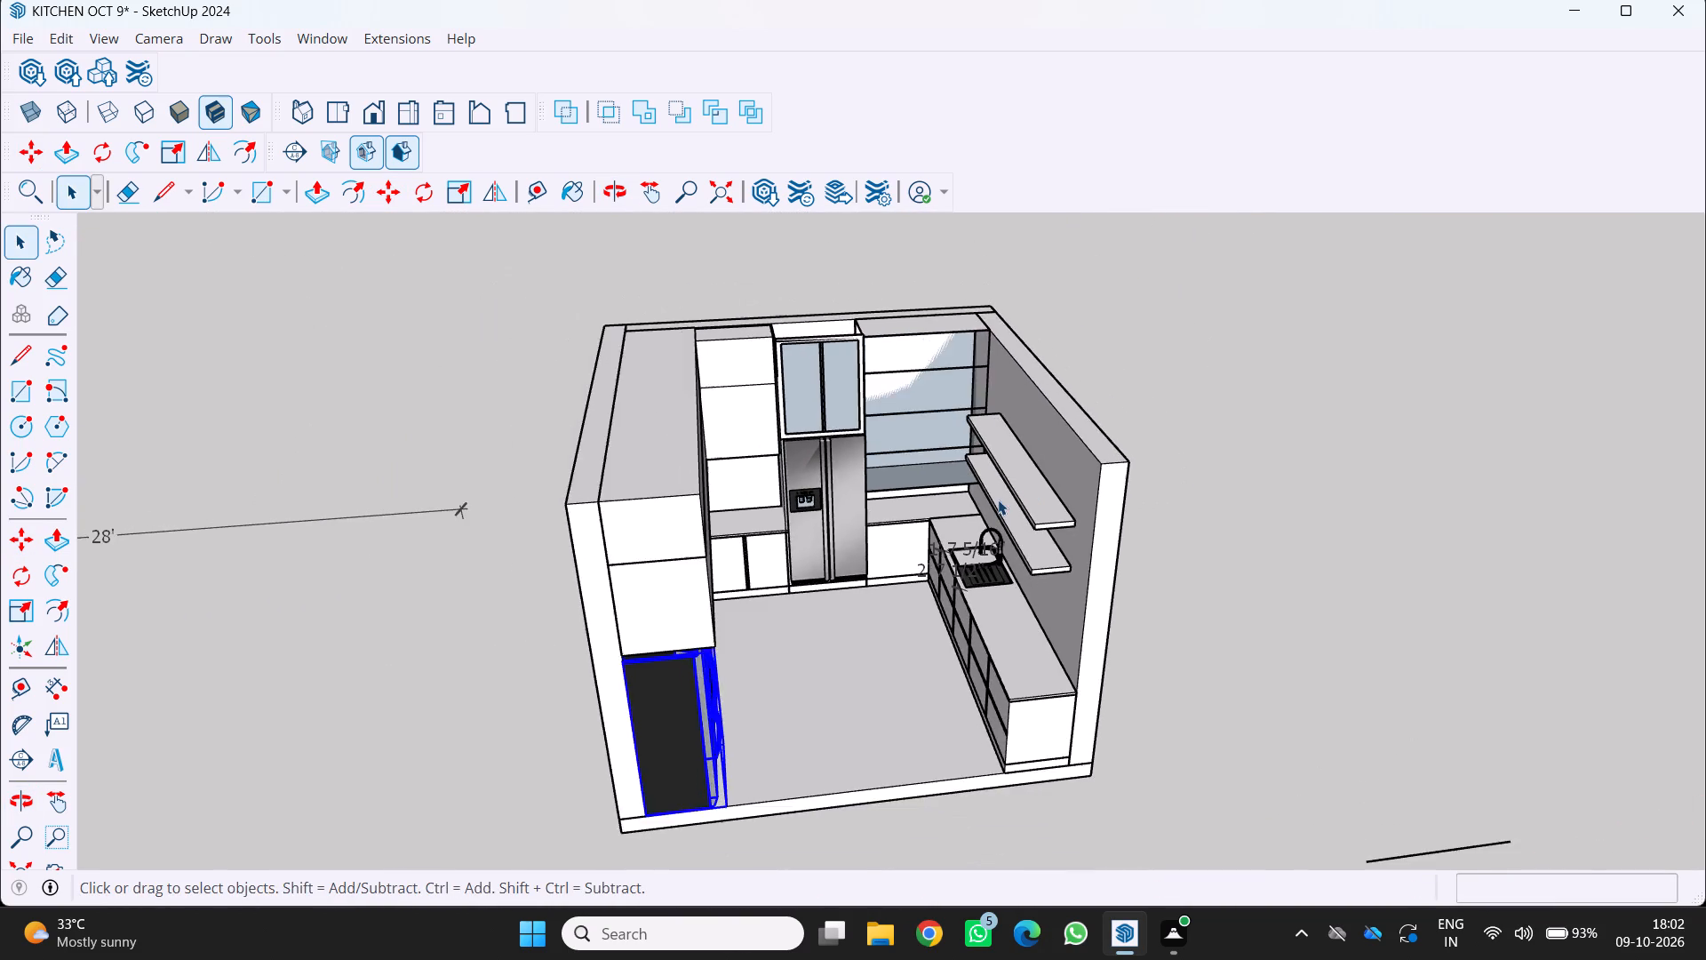
scroll(998, 500, up, 1)
middle_drag(998, 500, 860, 400)
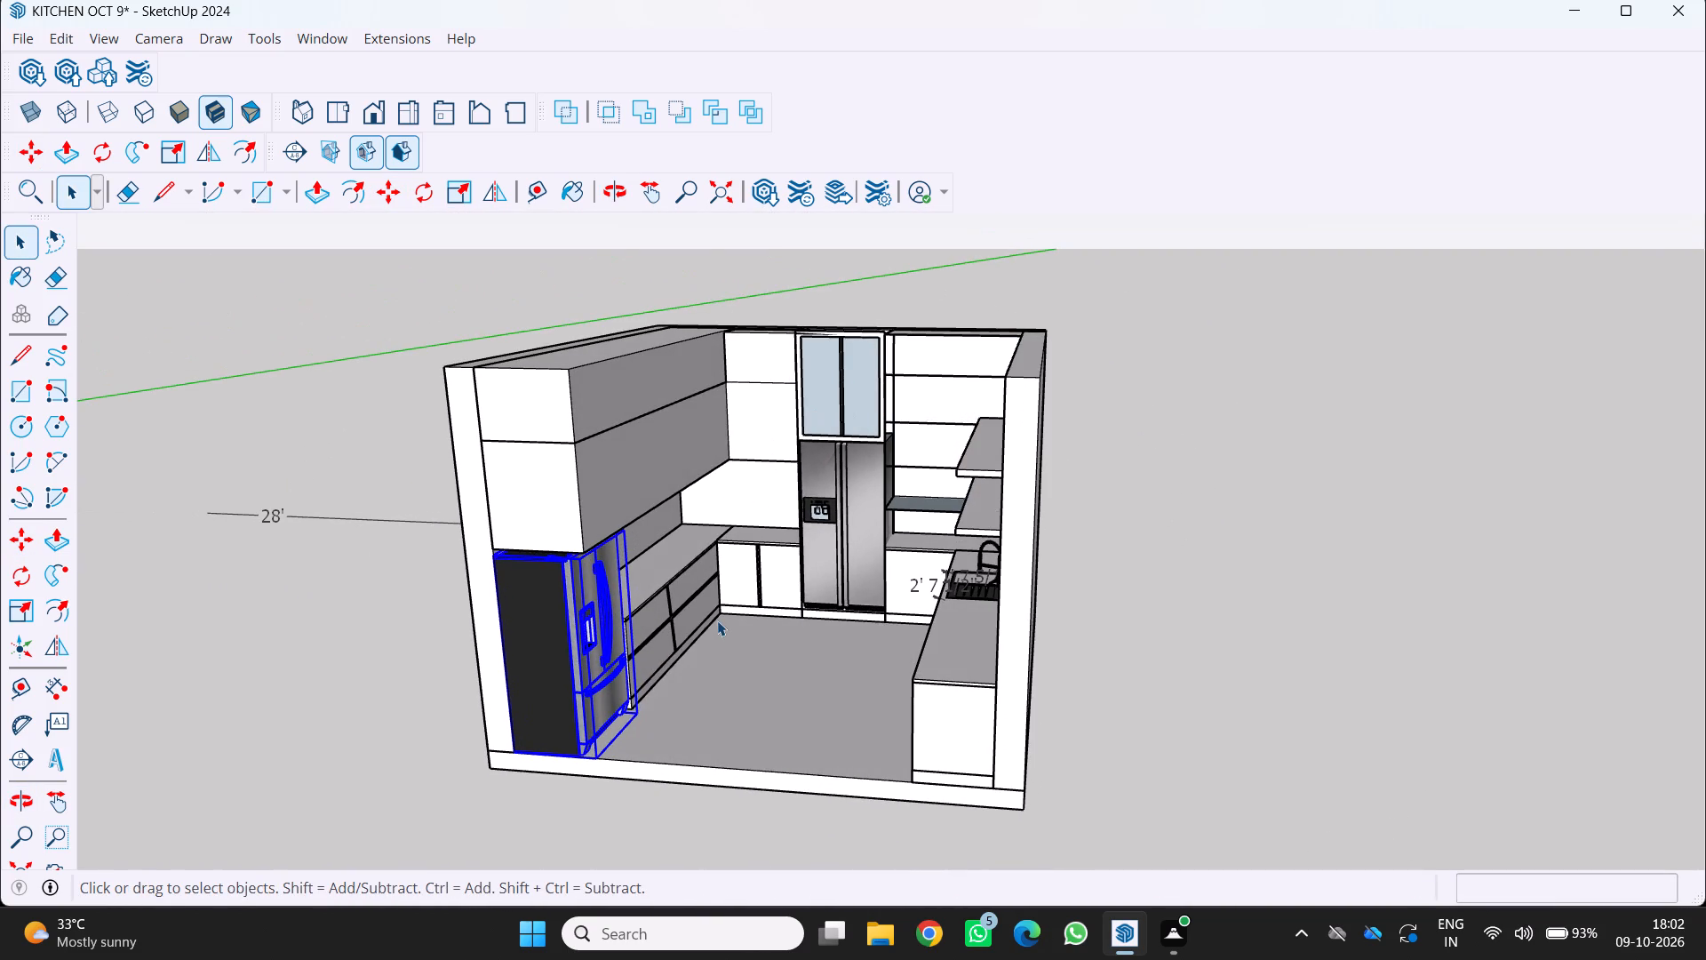
key(space)
key(space)
drag(83, 765, 107, 774)
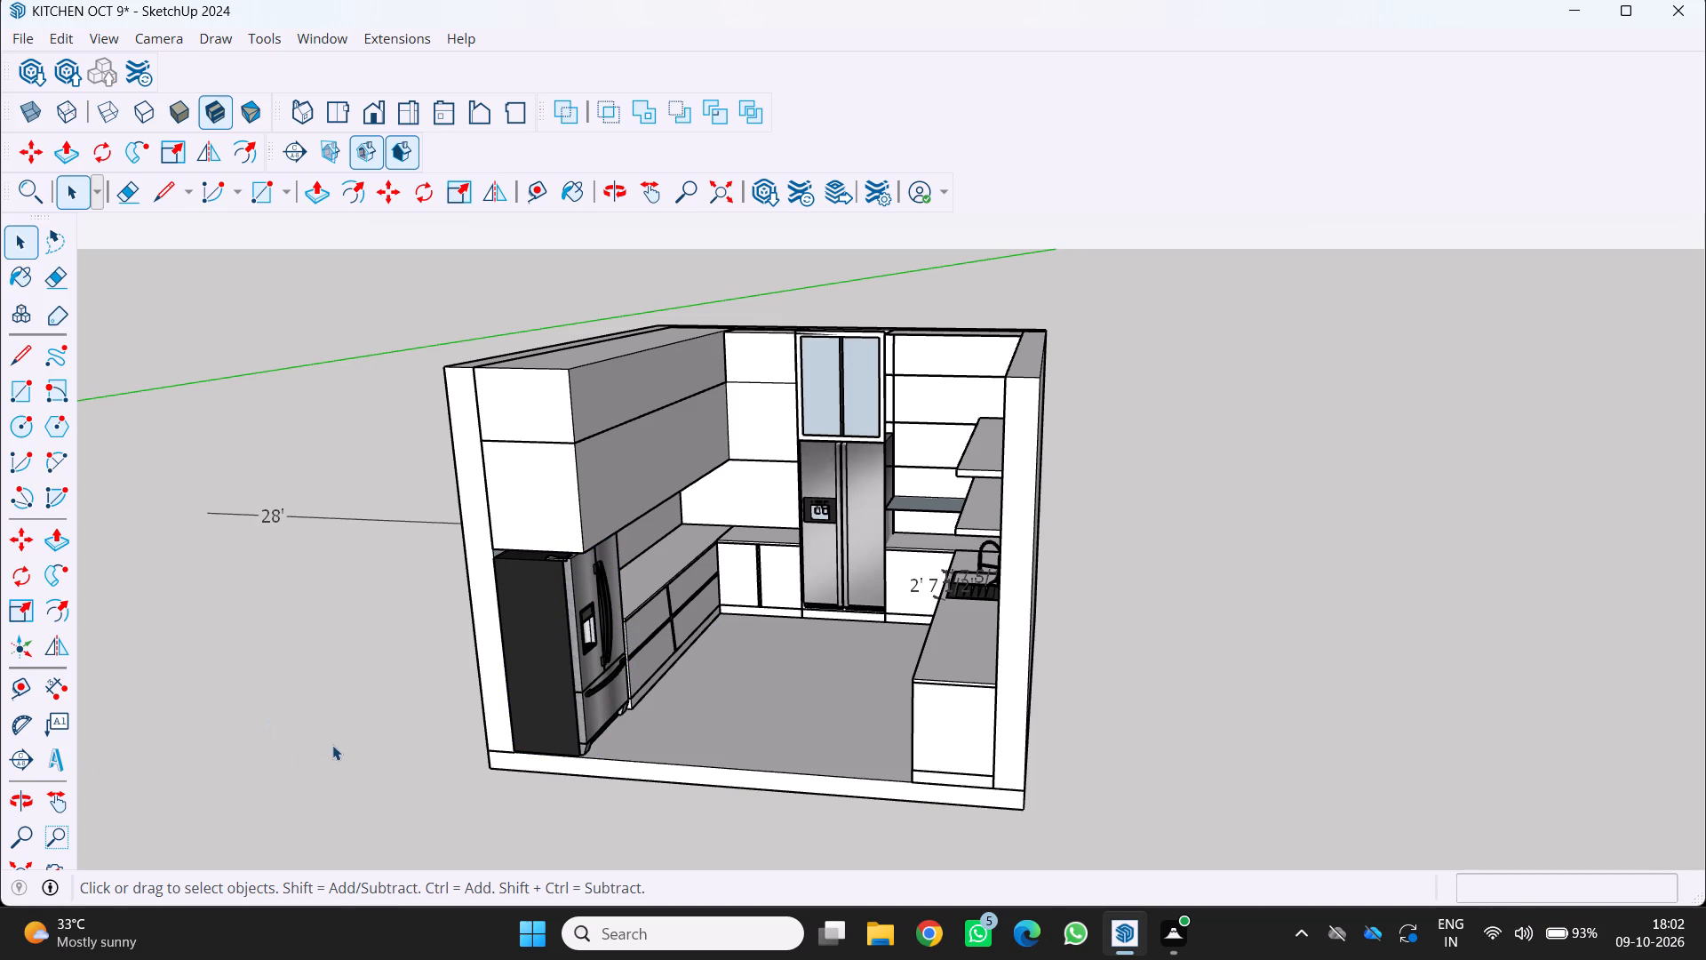
Delete the 2' 7 1/2" dimension along the front edge of the sink.
middle_drag(333, 747, 577, 788)
scroll(607, 788, down, 1)
scroll(753, 724, up, 4)
scroll(943, 500, up, 3)
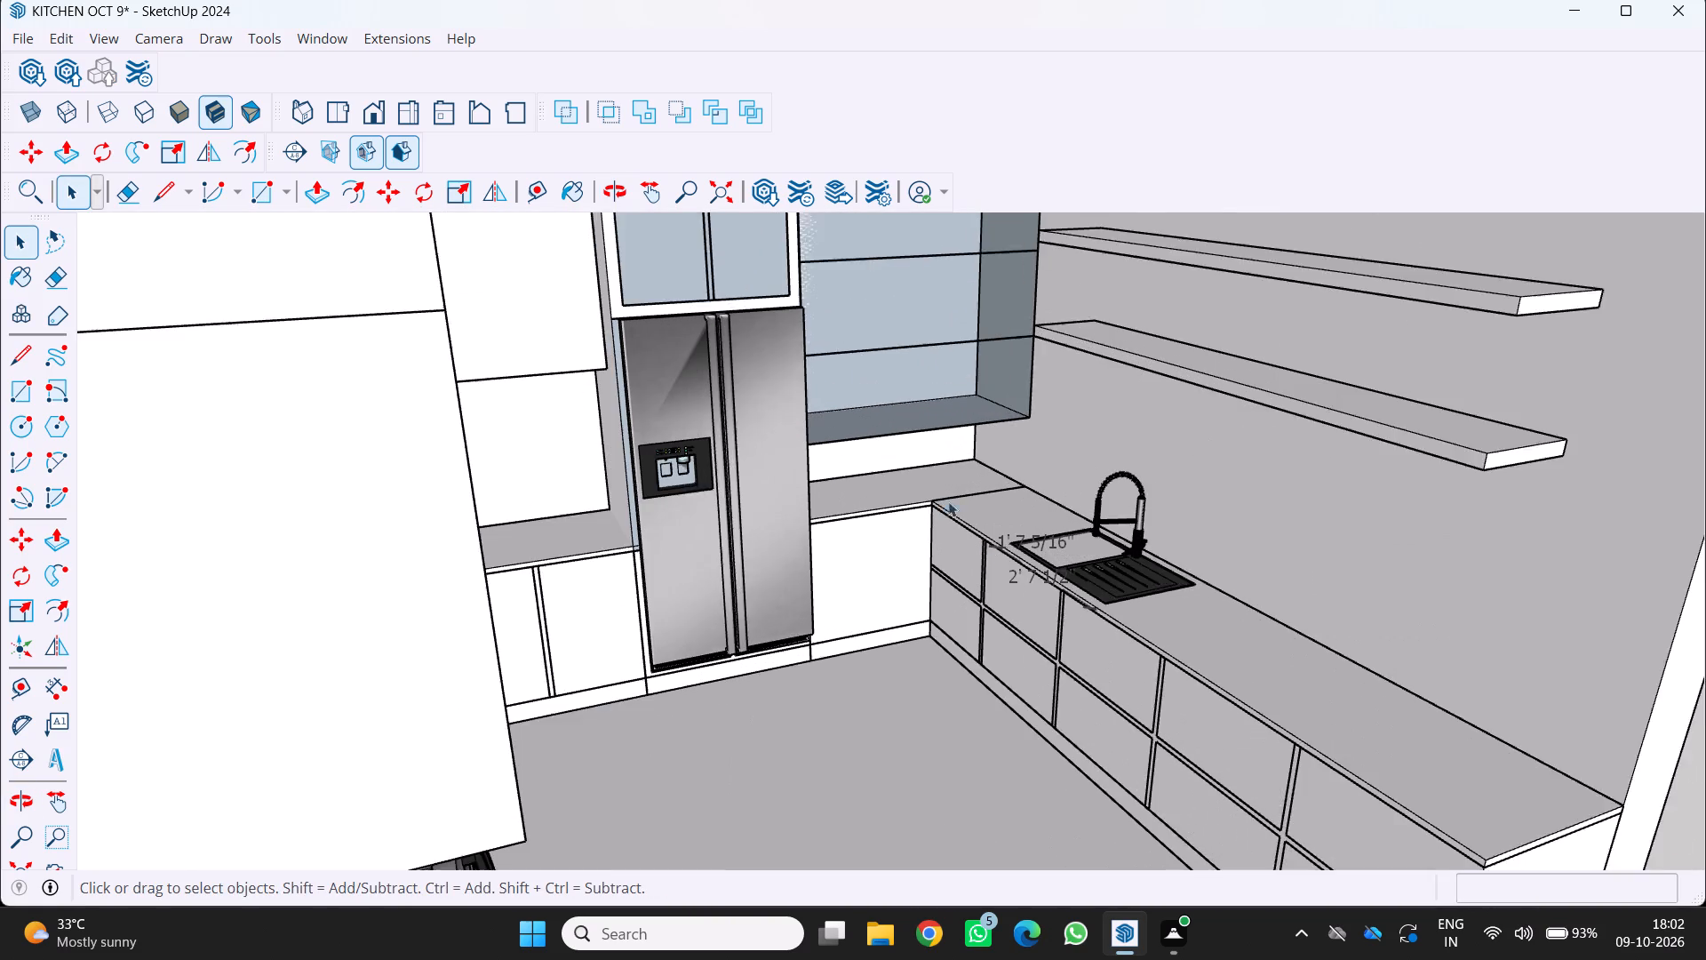
scroll(948, 501, up, 2)
click(1017, 581)
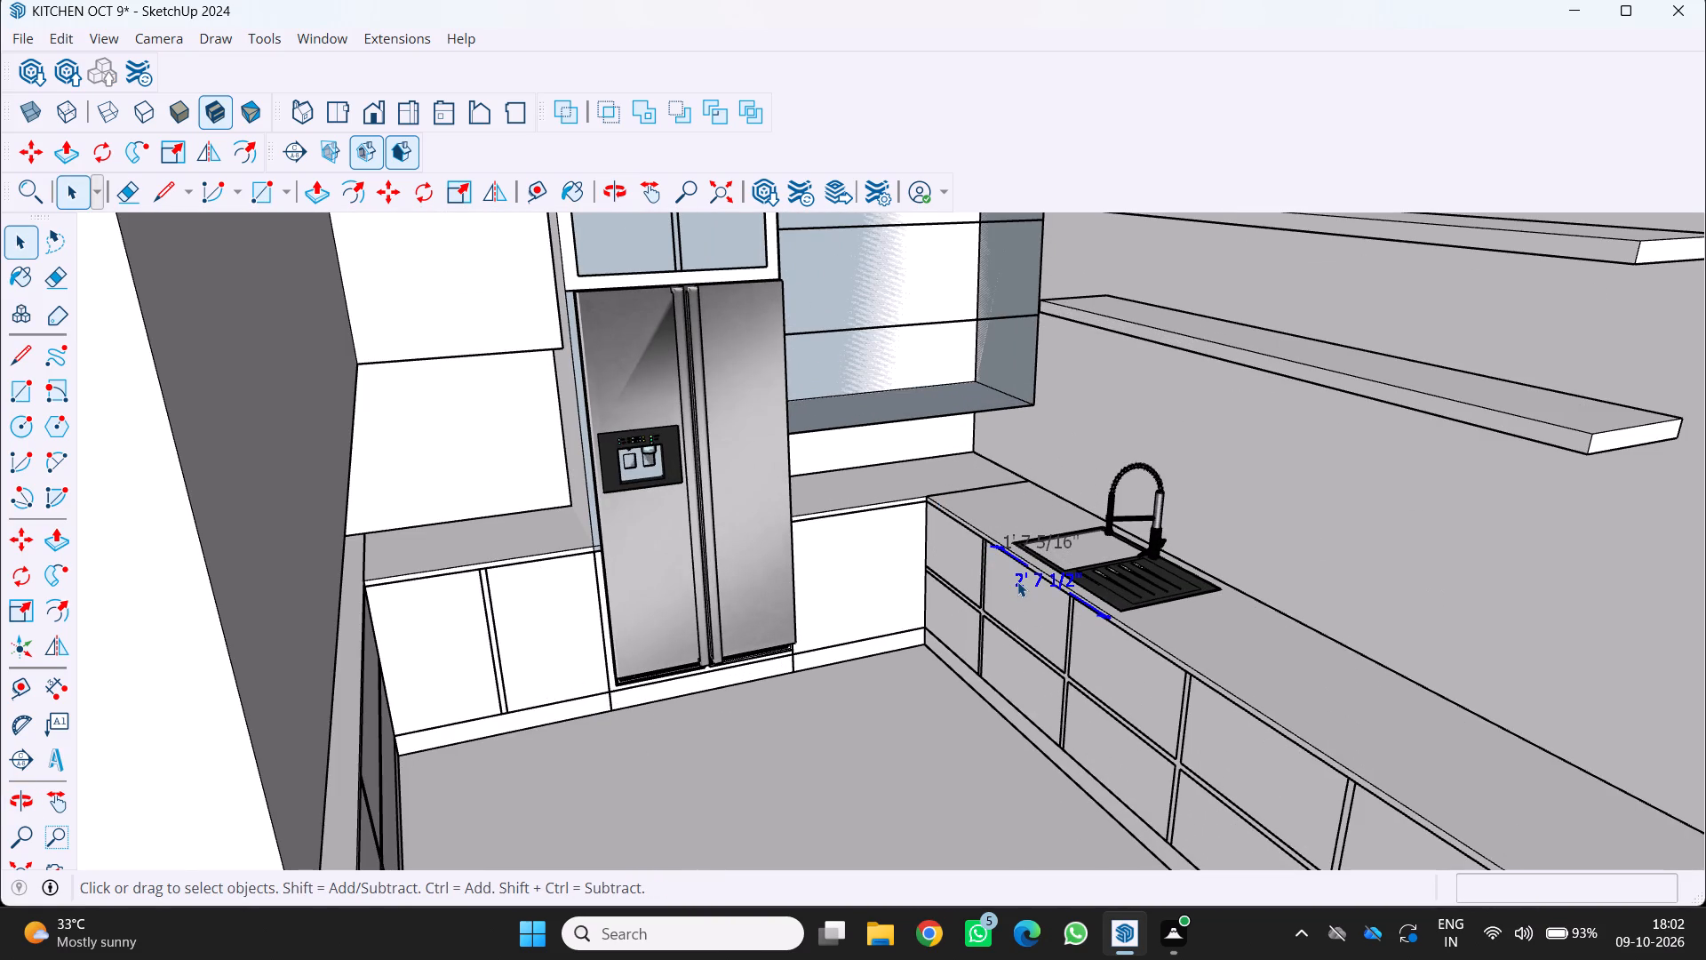
key(Delete)
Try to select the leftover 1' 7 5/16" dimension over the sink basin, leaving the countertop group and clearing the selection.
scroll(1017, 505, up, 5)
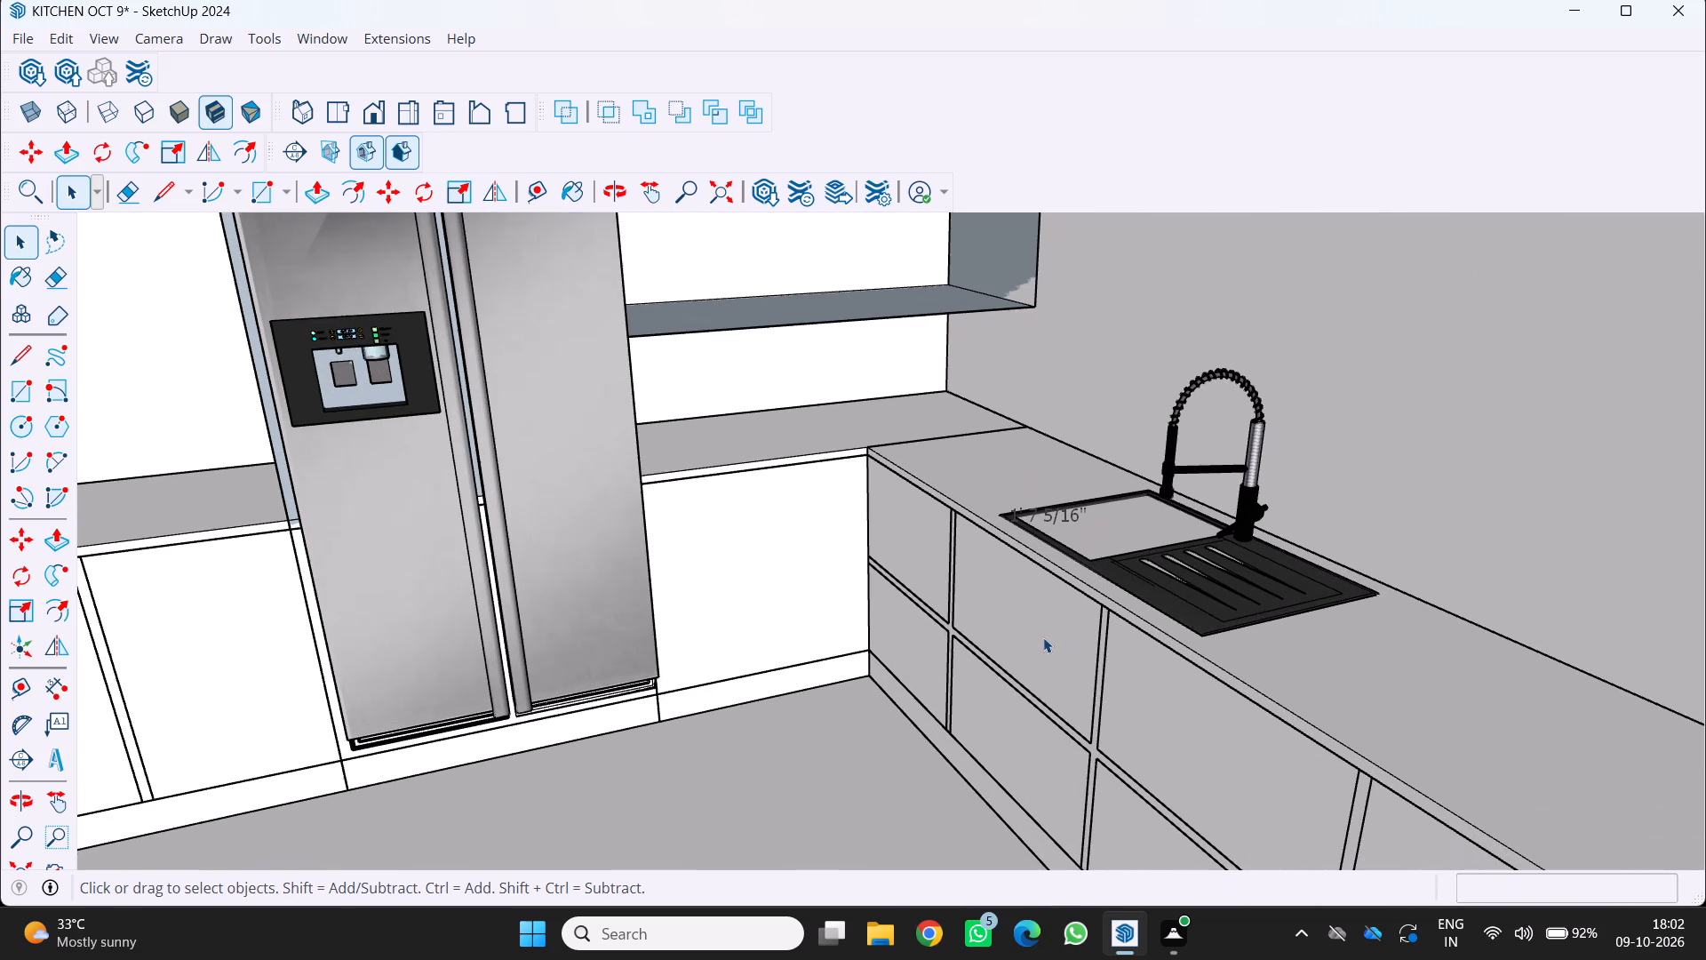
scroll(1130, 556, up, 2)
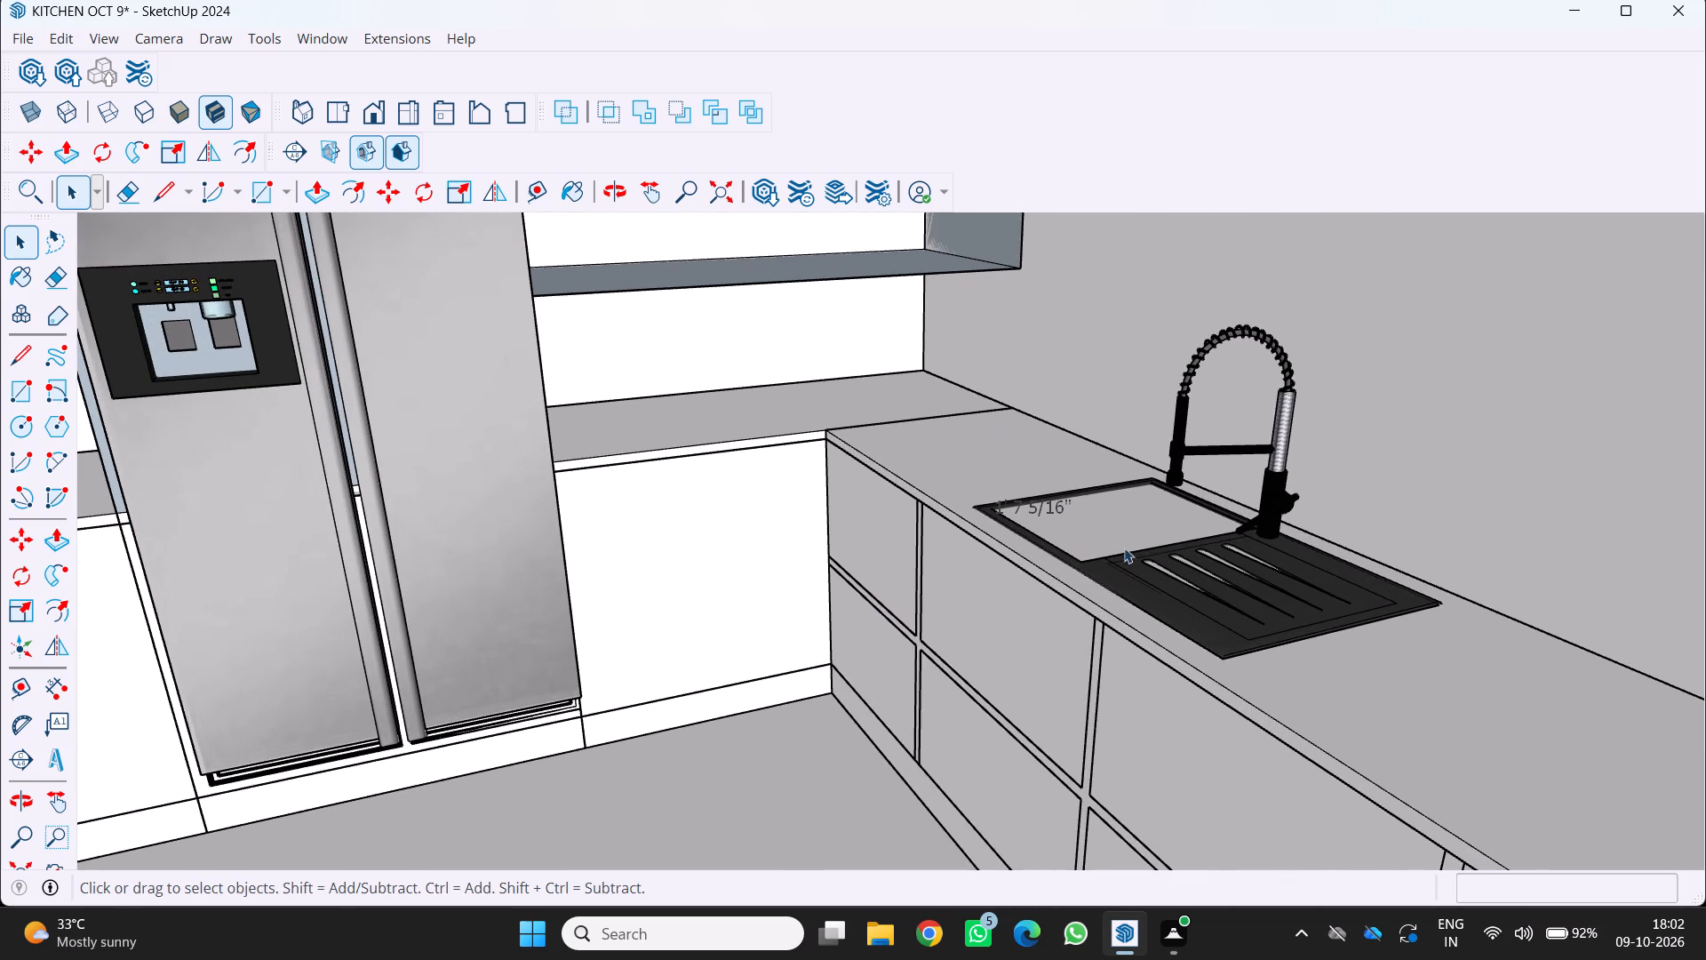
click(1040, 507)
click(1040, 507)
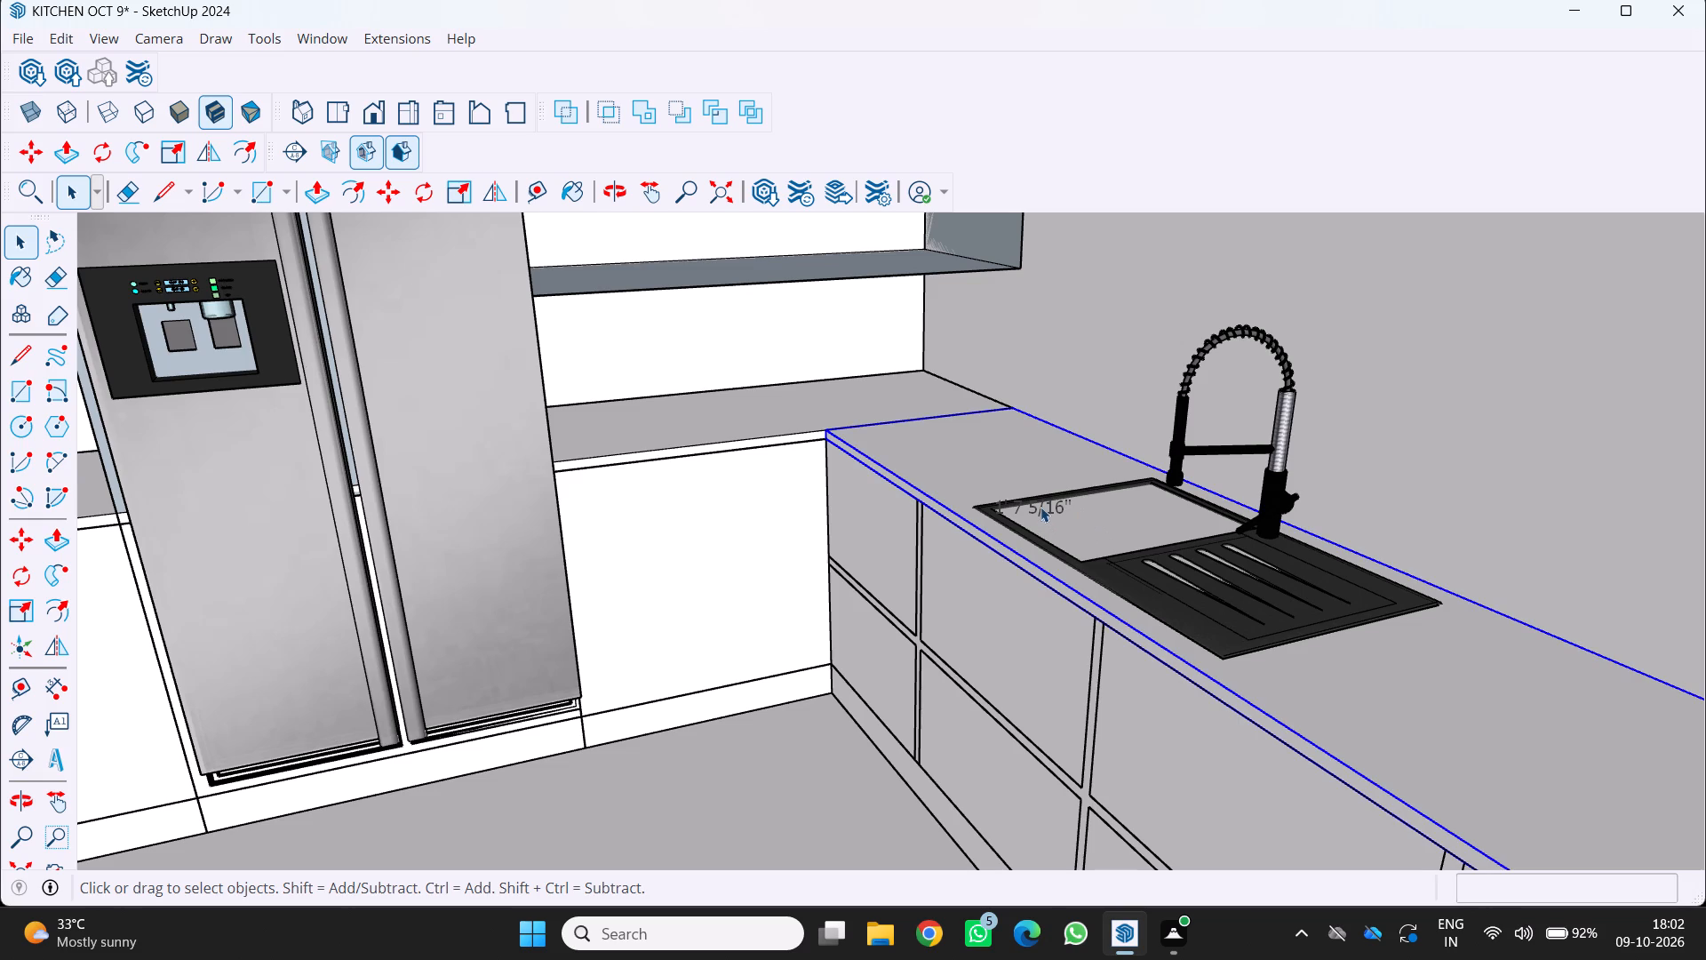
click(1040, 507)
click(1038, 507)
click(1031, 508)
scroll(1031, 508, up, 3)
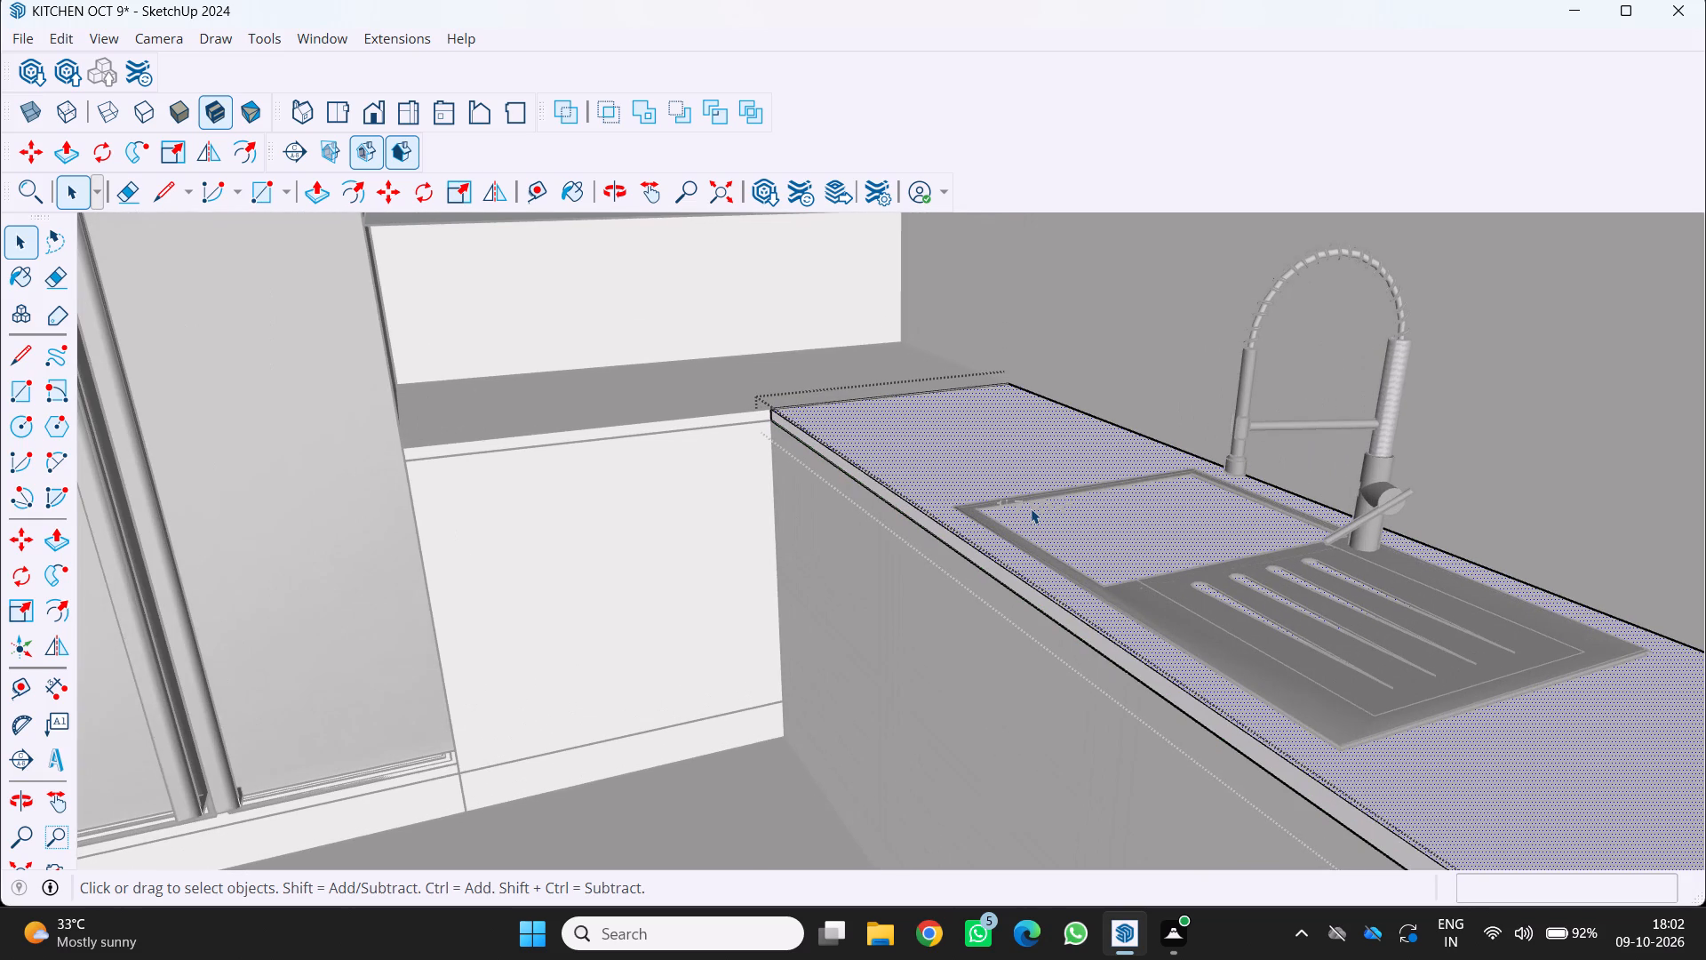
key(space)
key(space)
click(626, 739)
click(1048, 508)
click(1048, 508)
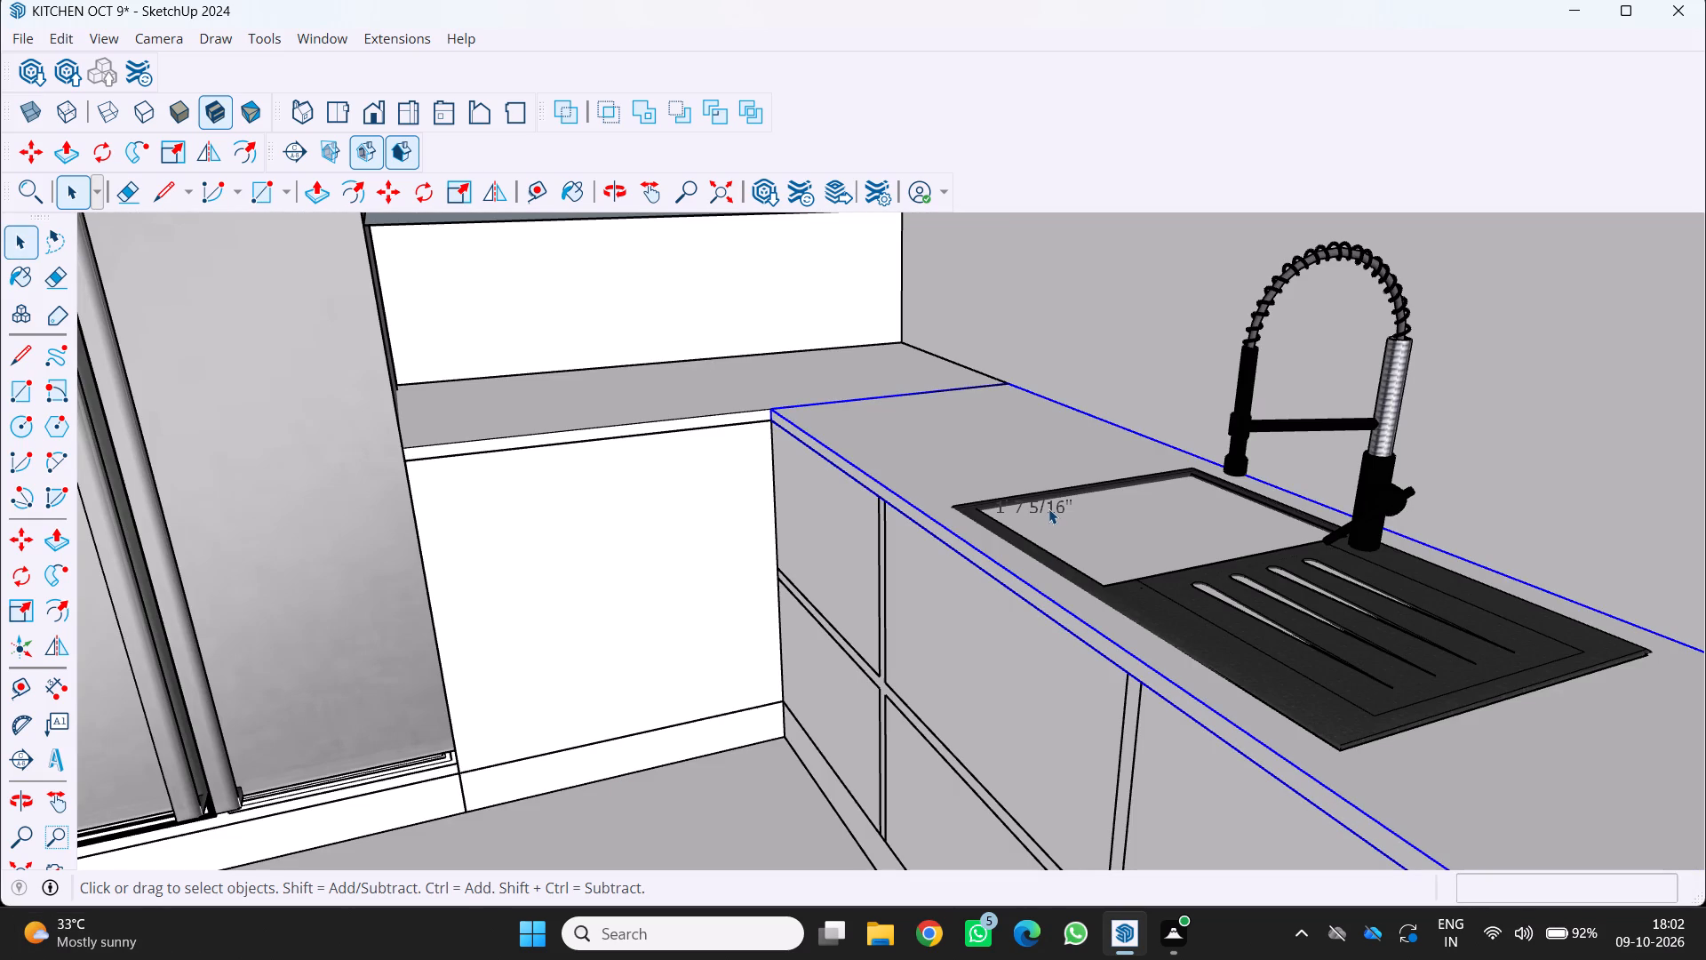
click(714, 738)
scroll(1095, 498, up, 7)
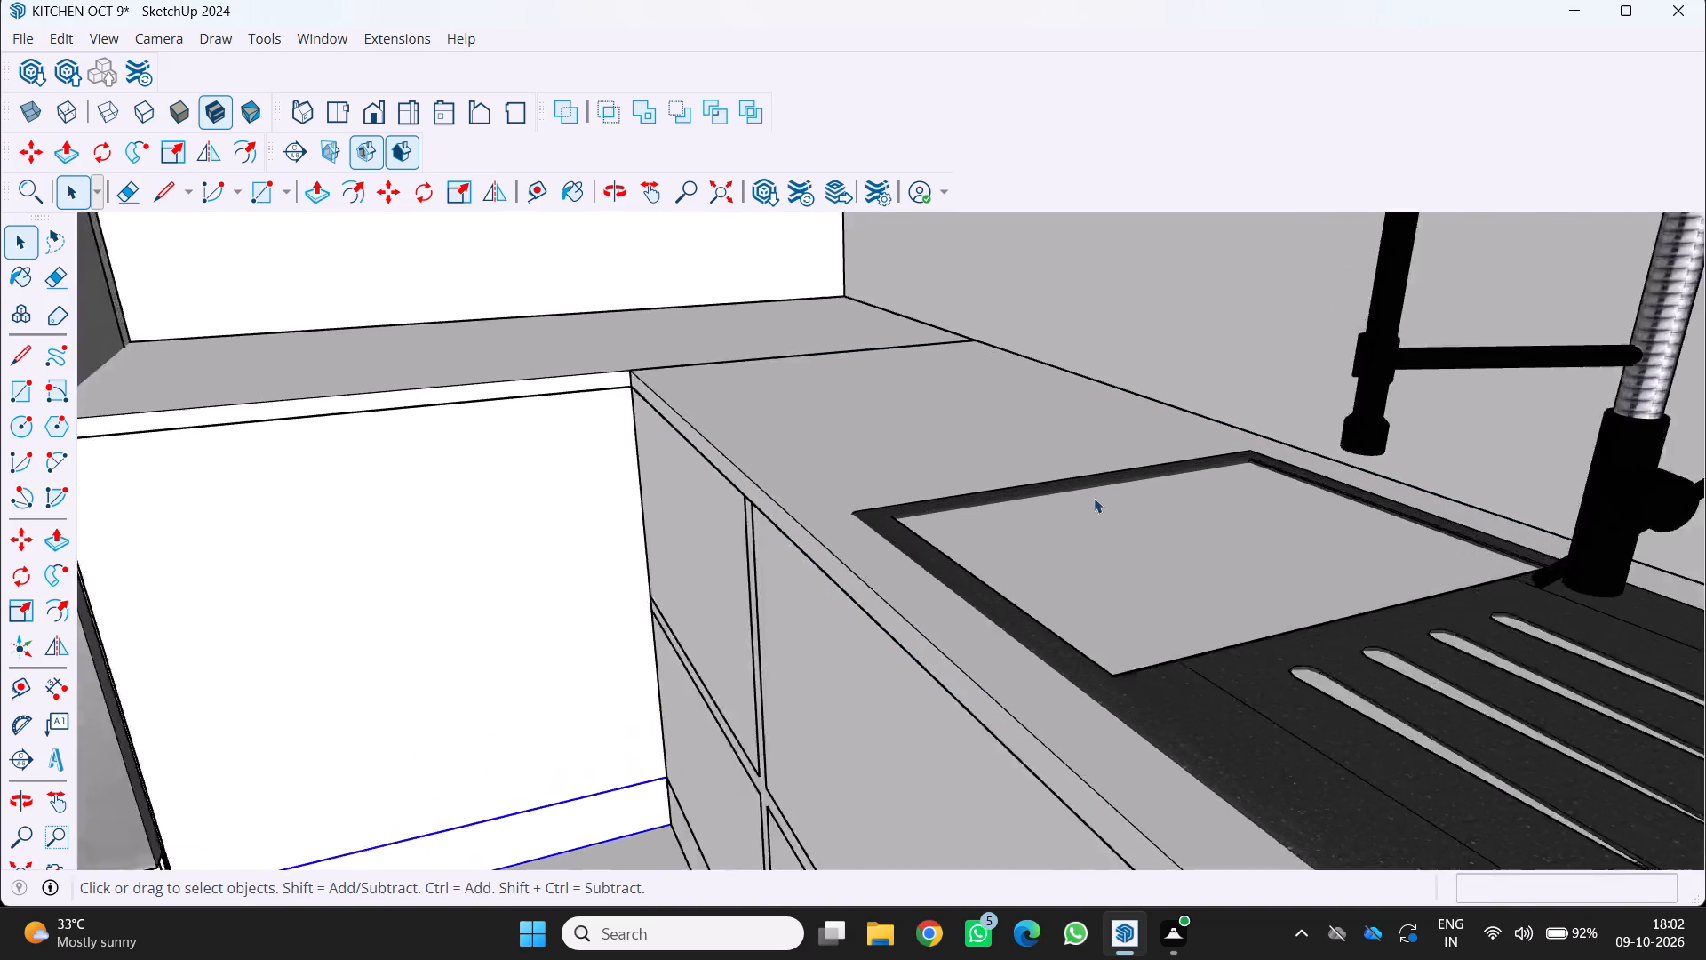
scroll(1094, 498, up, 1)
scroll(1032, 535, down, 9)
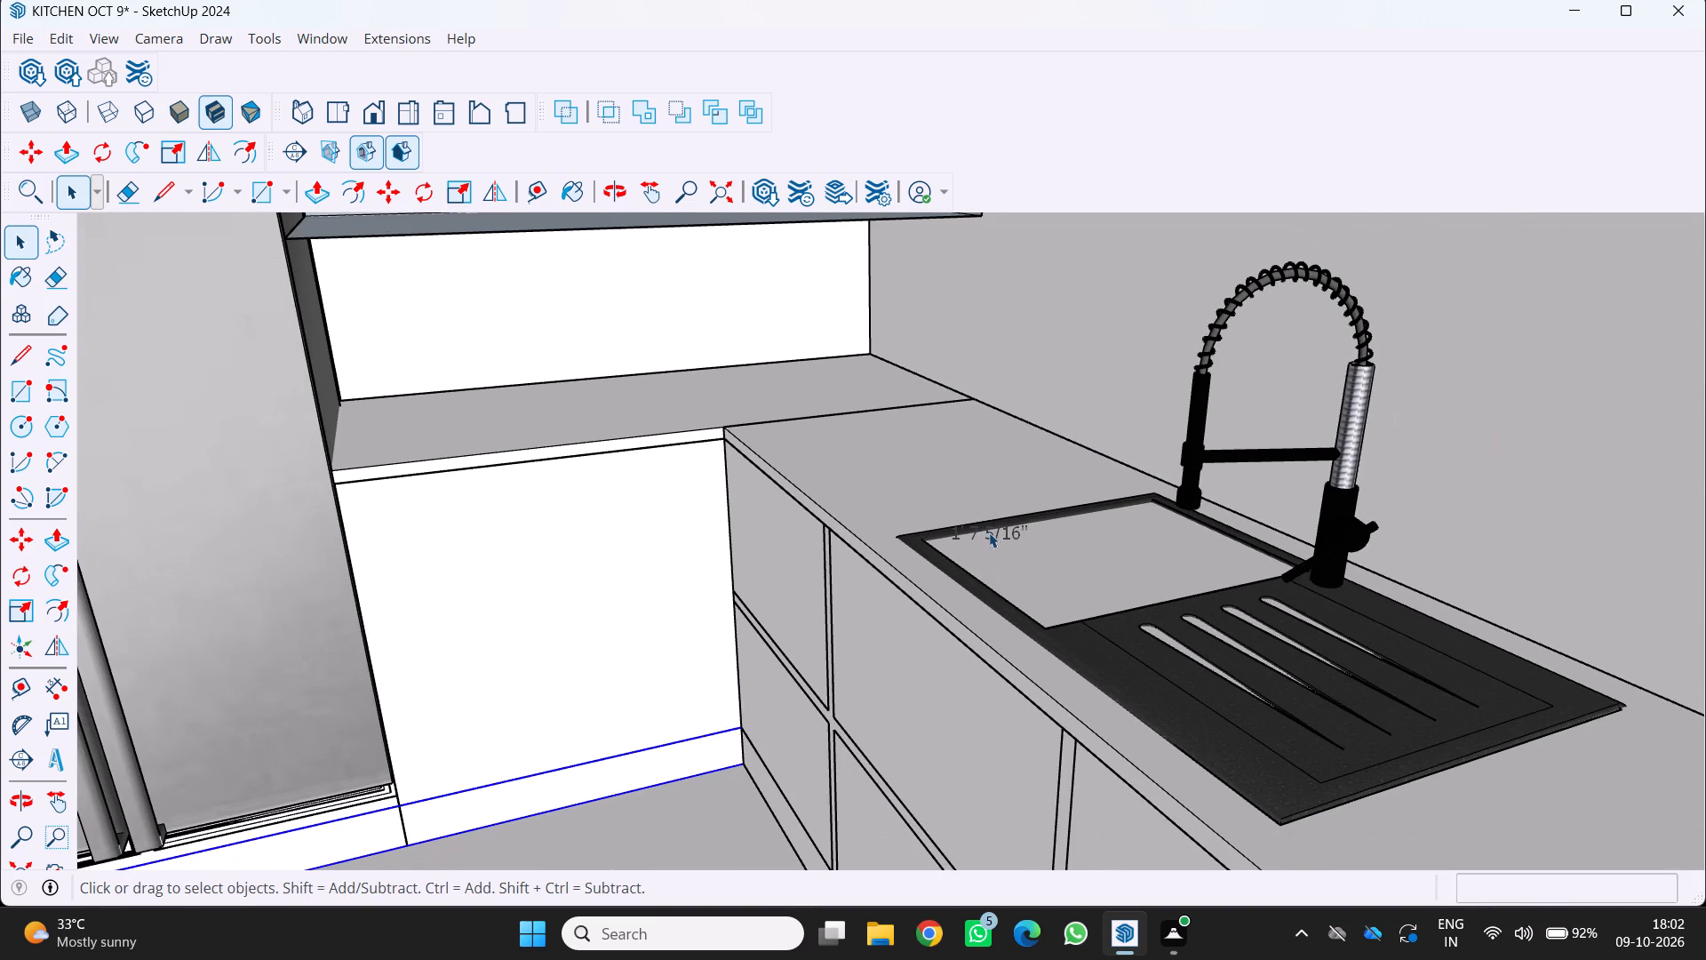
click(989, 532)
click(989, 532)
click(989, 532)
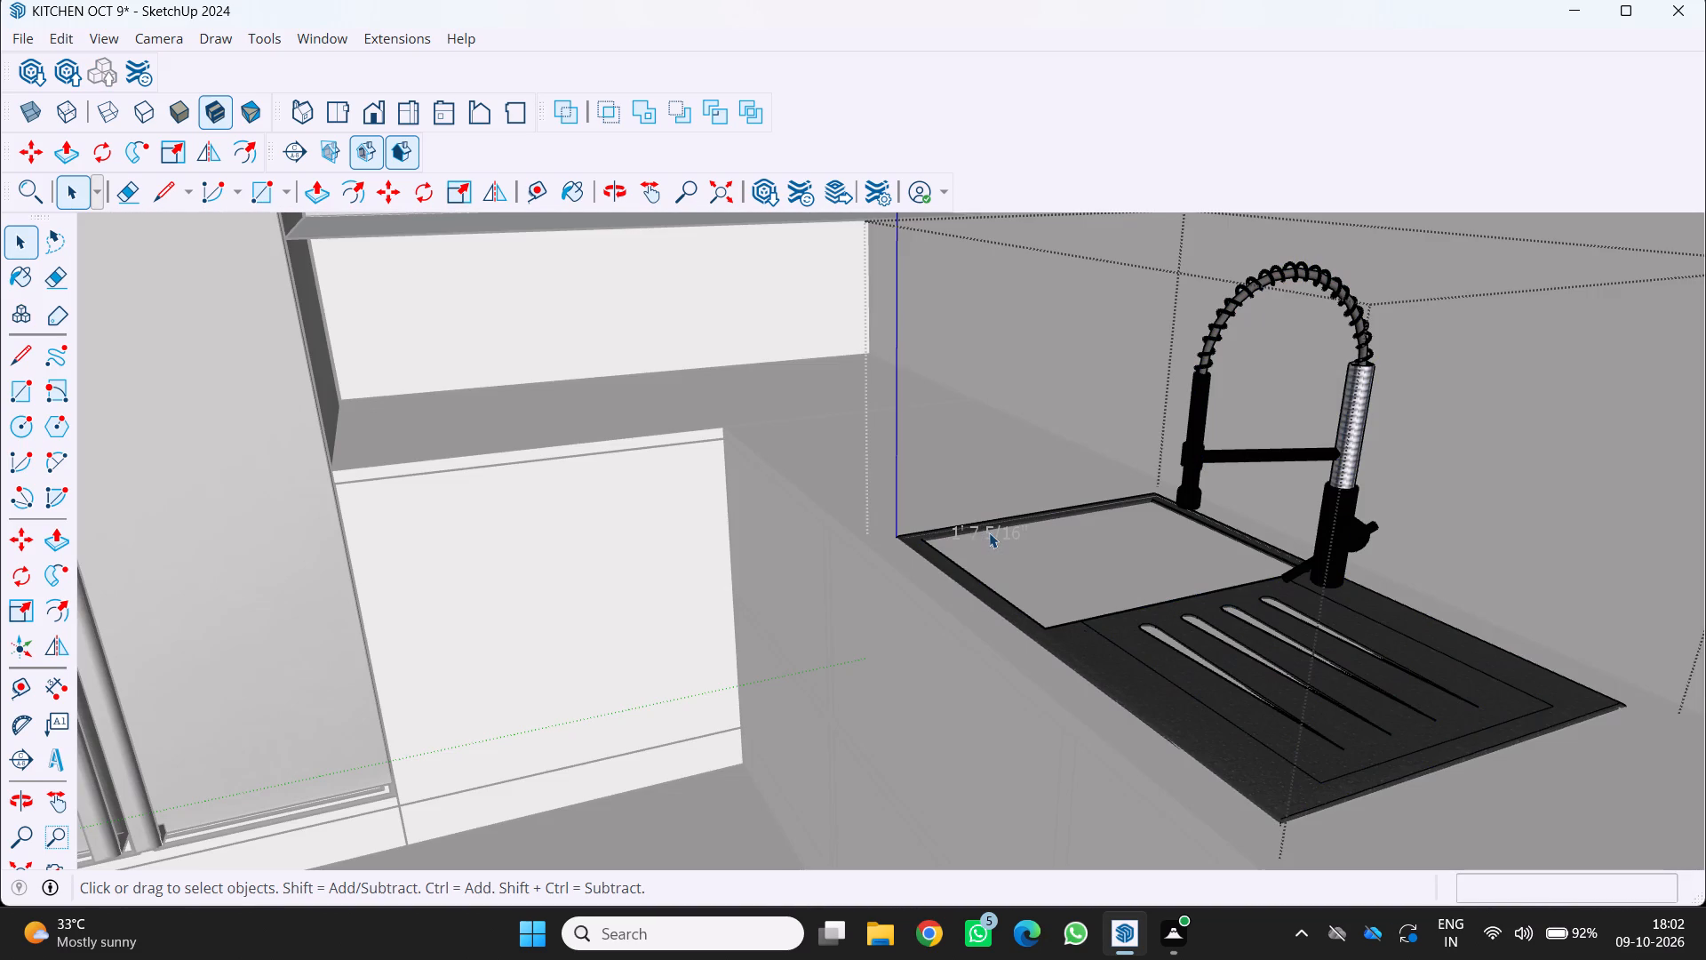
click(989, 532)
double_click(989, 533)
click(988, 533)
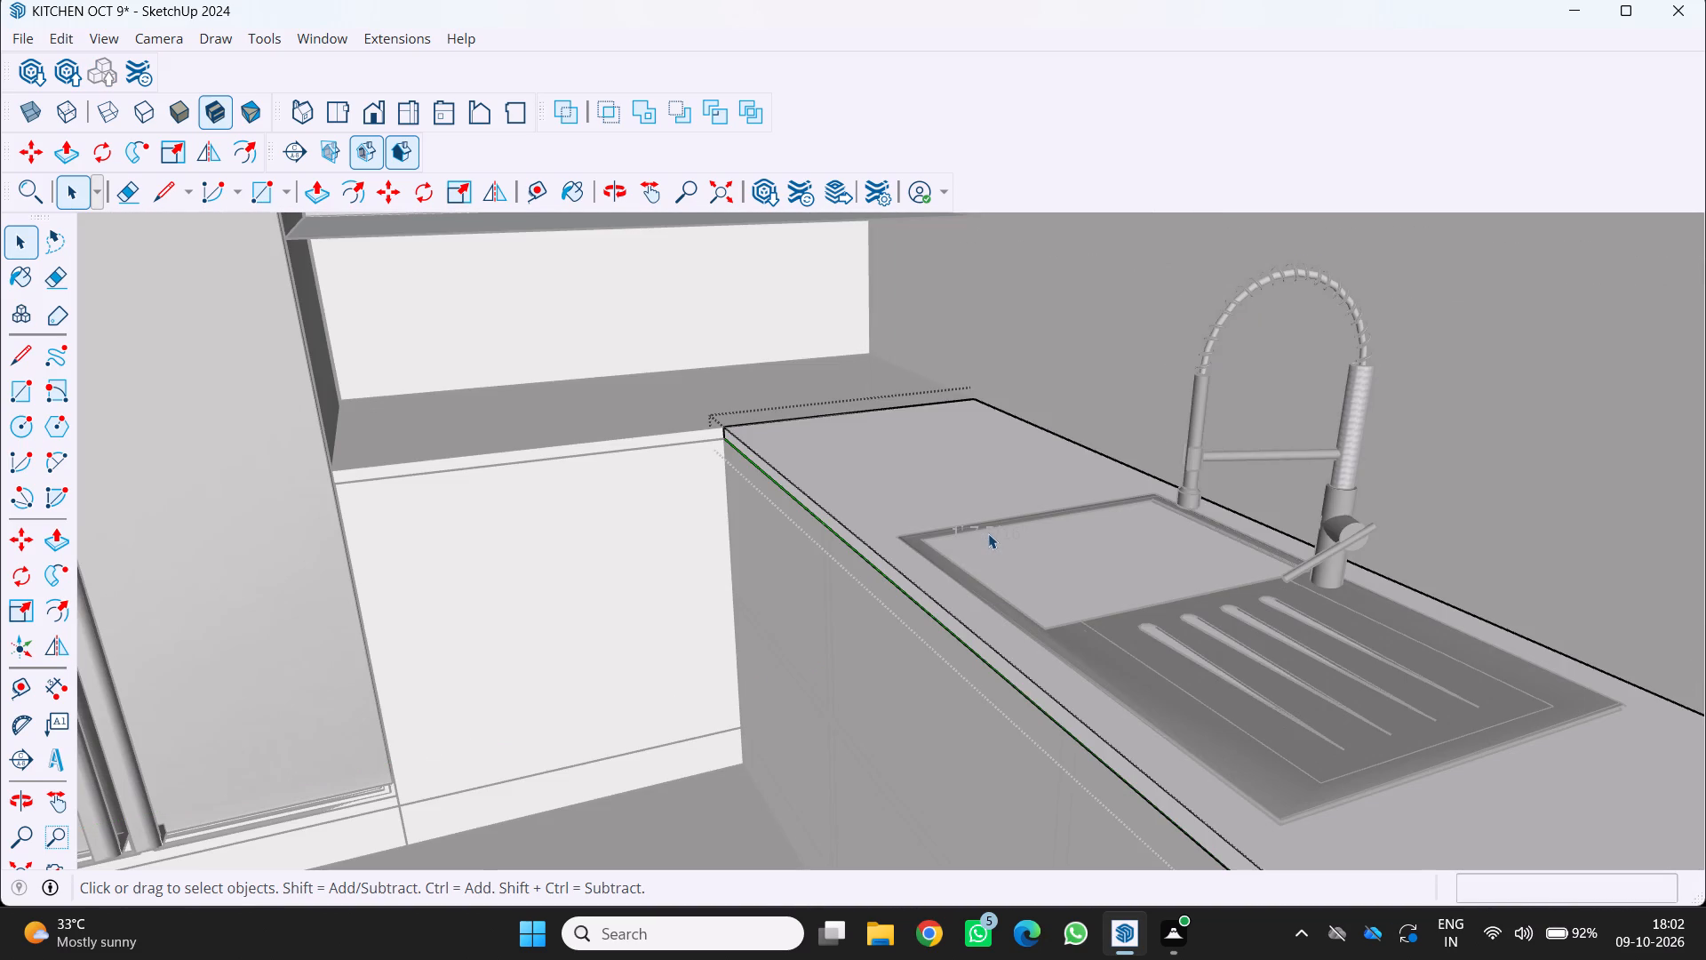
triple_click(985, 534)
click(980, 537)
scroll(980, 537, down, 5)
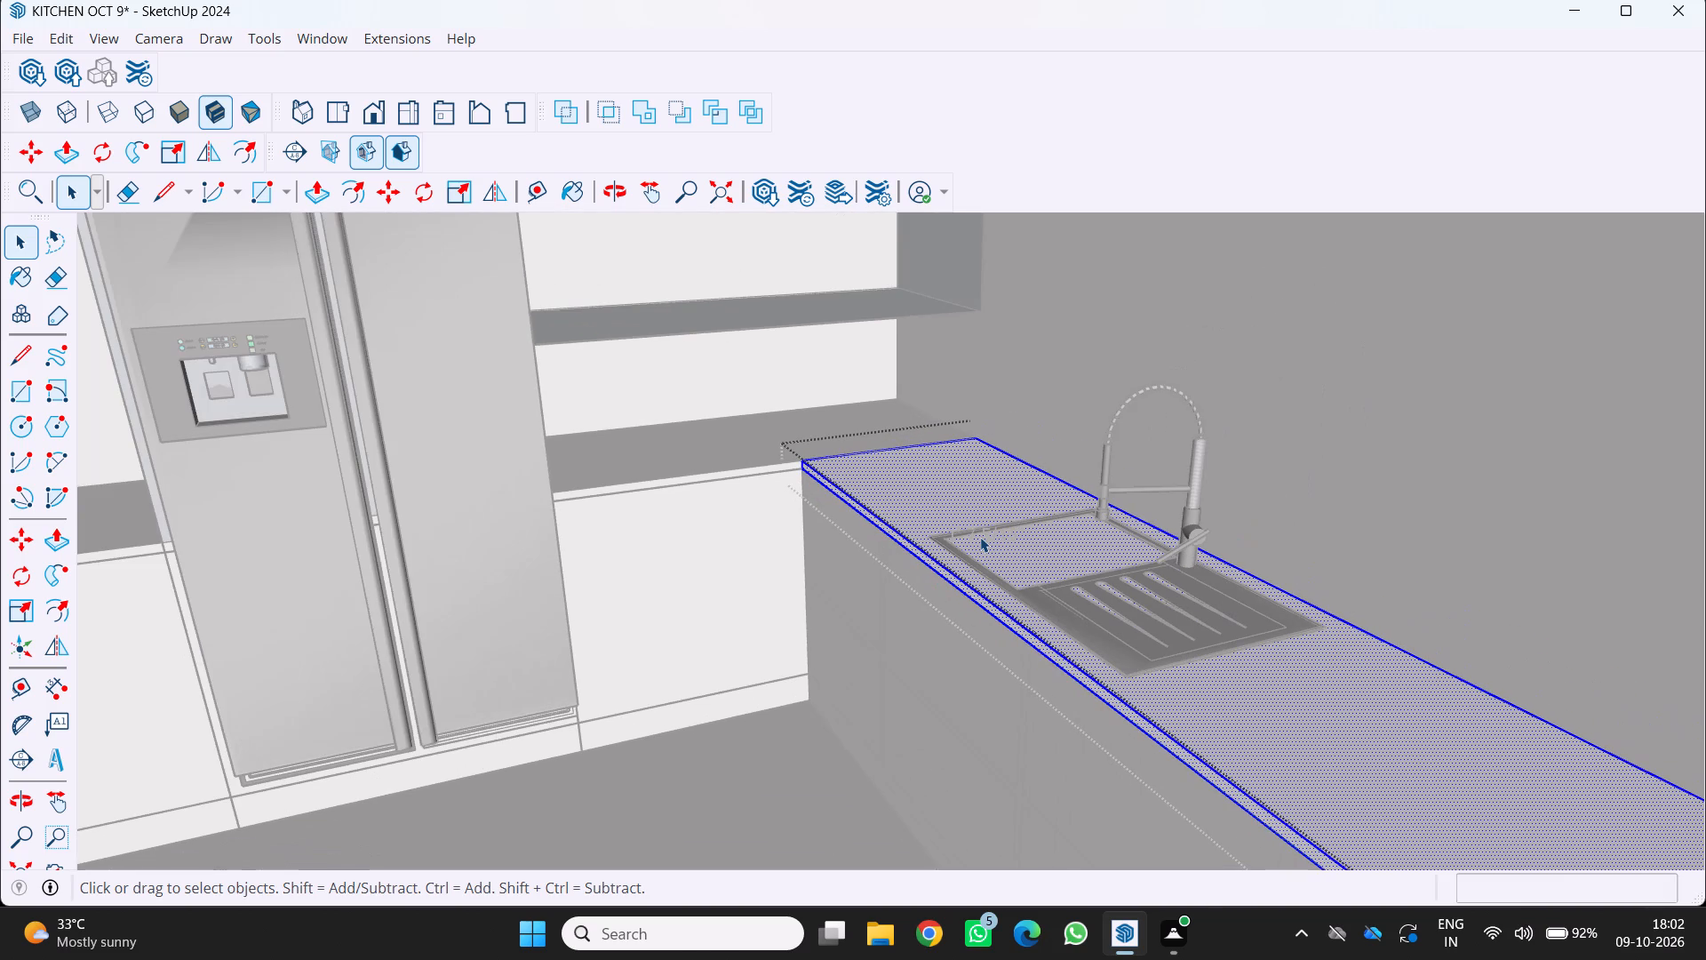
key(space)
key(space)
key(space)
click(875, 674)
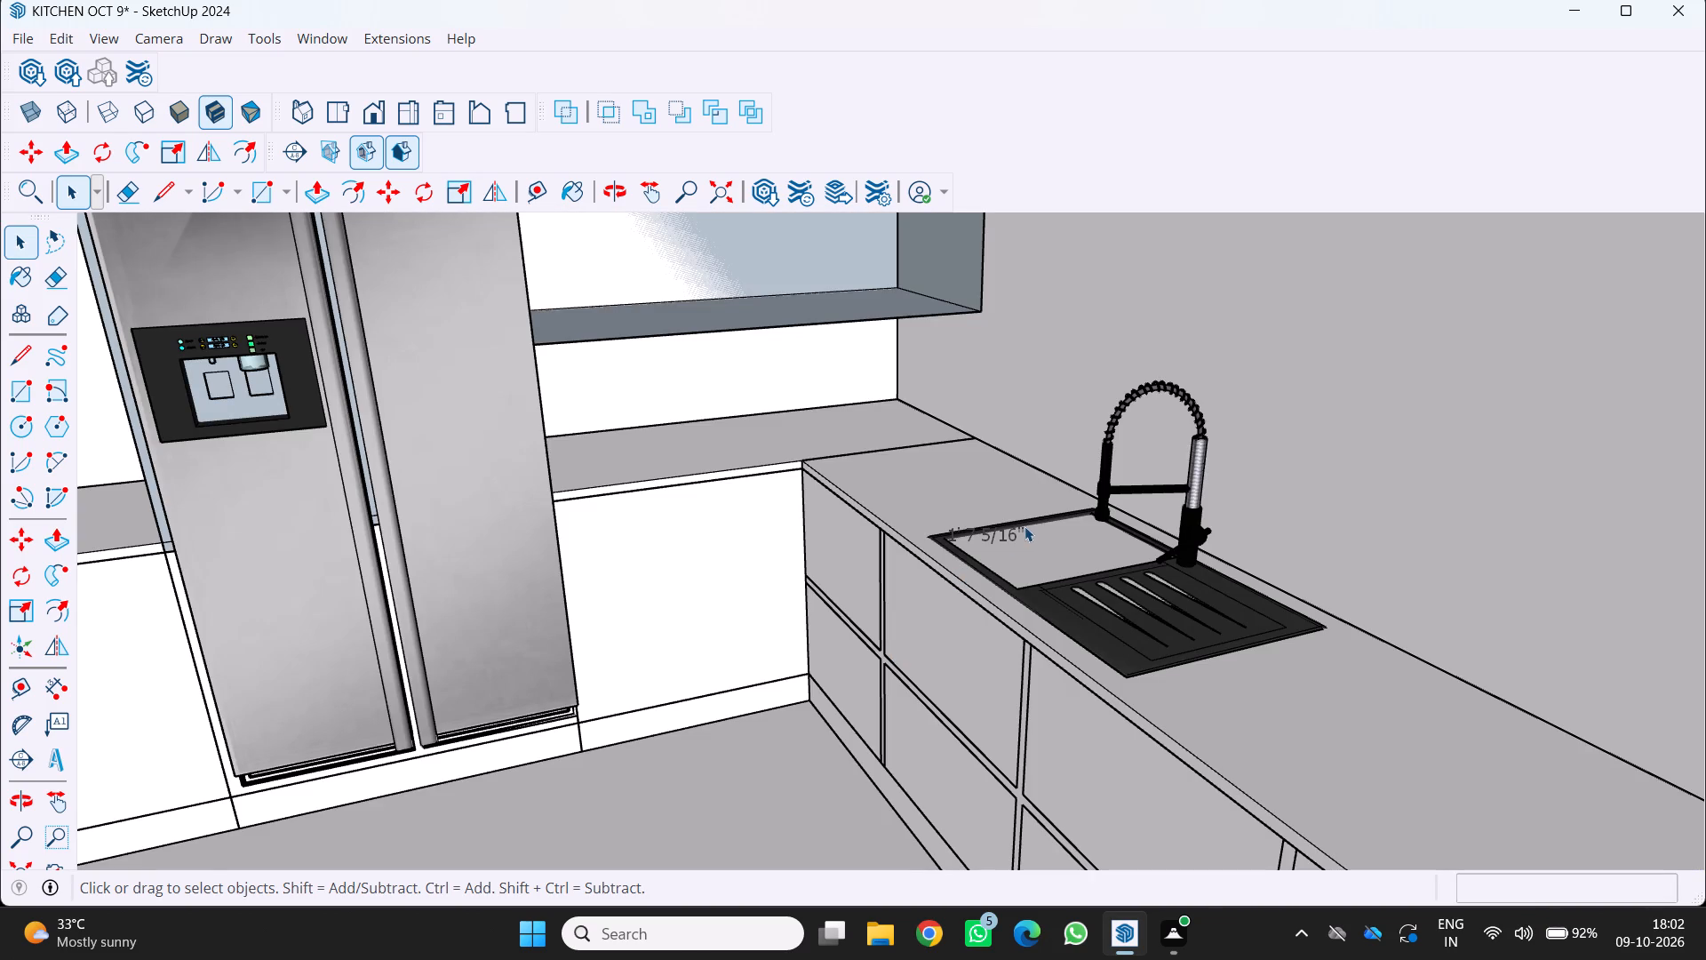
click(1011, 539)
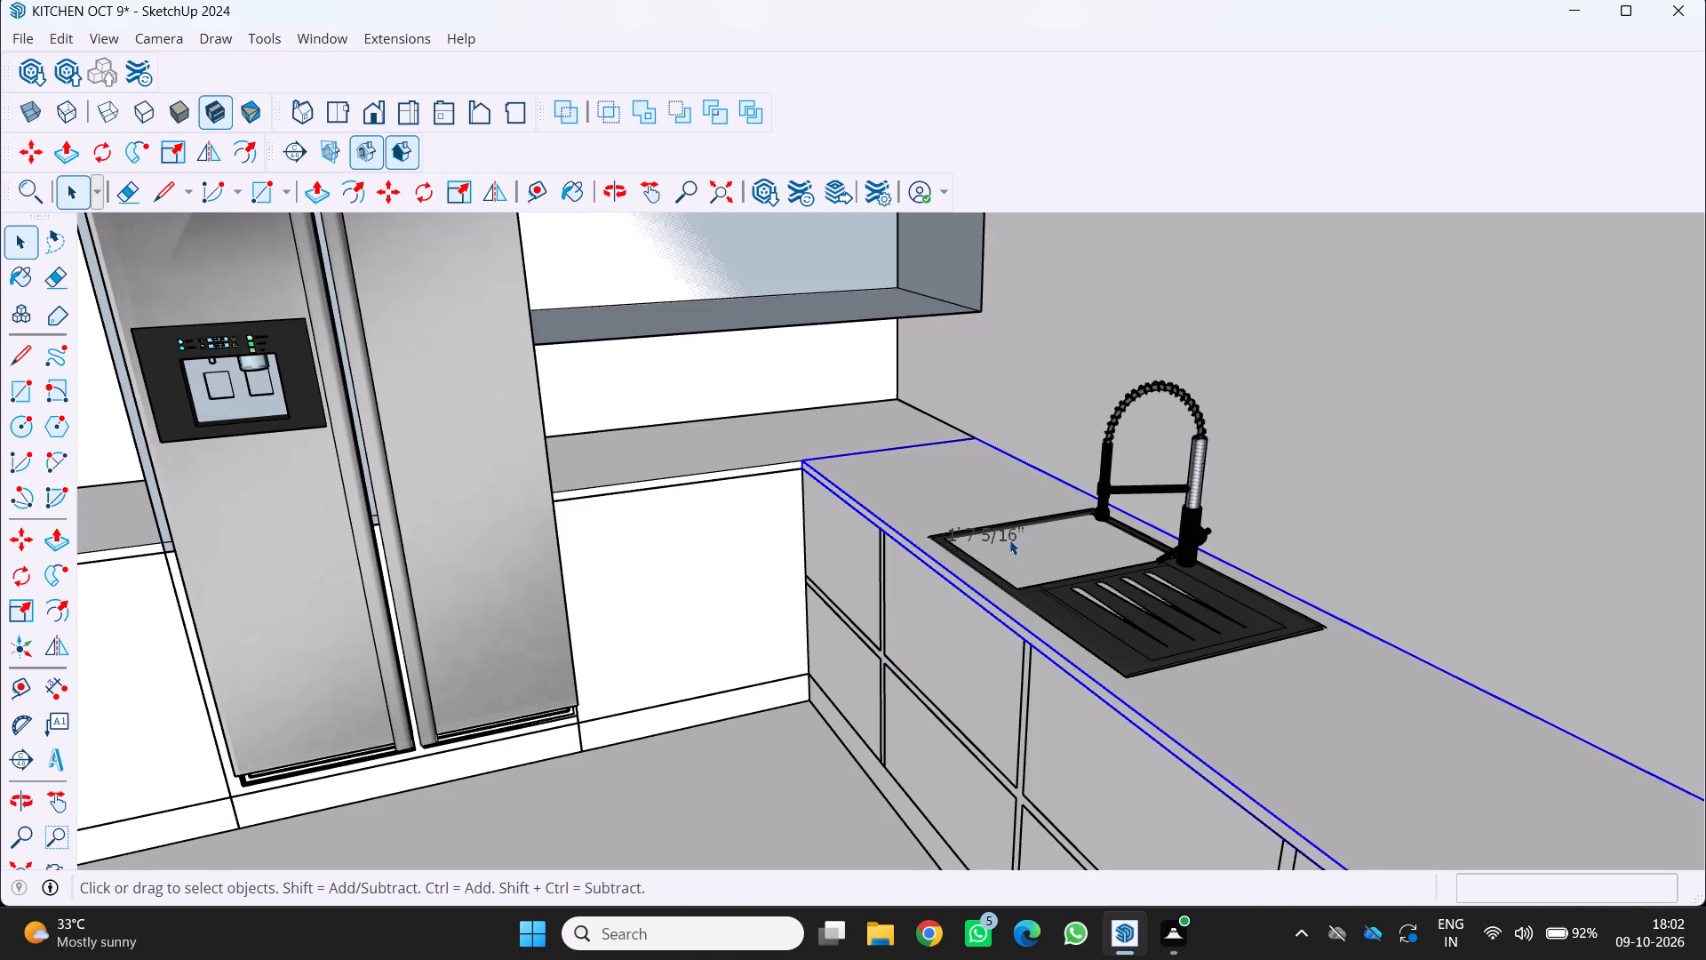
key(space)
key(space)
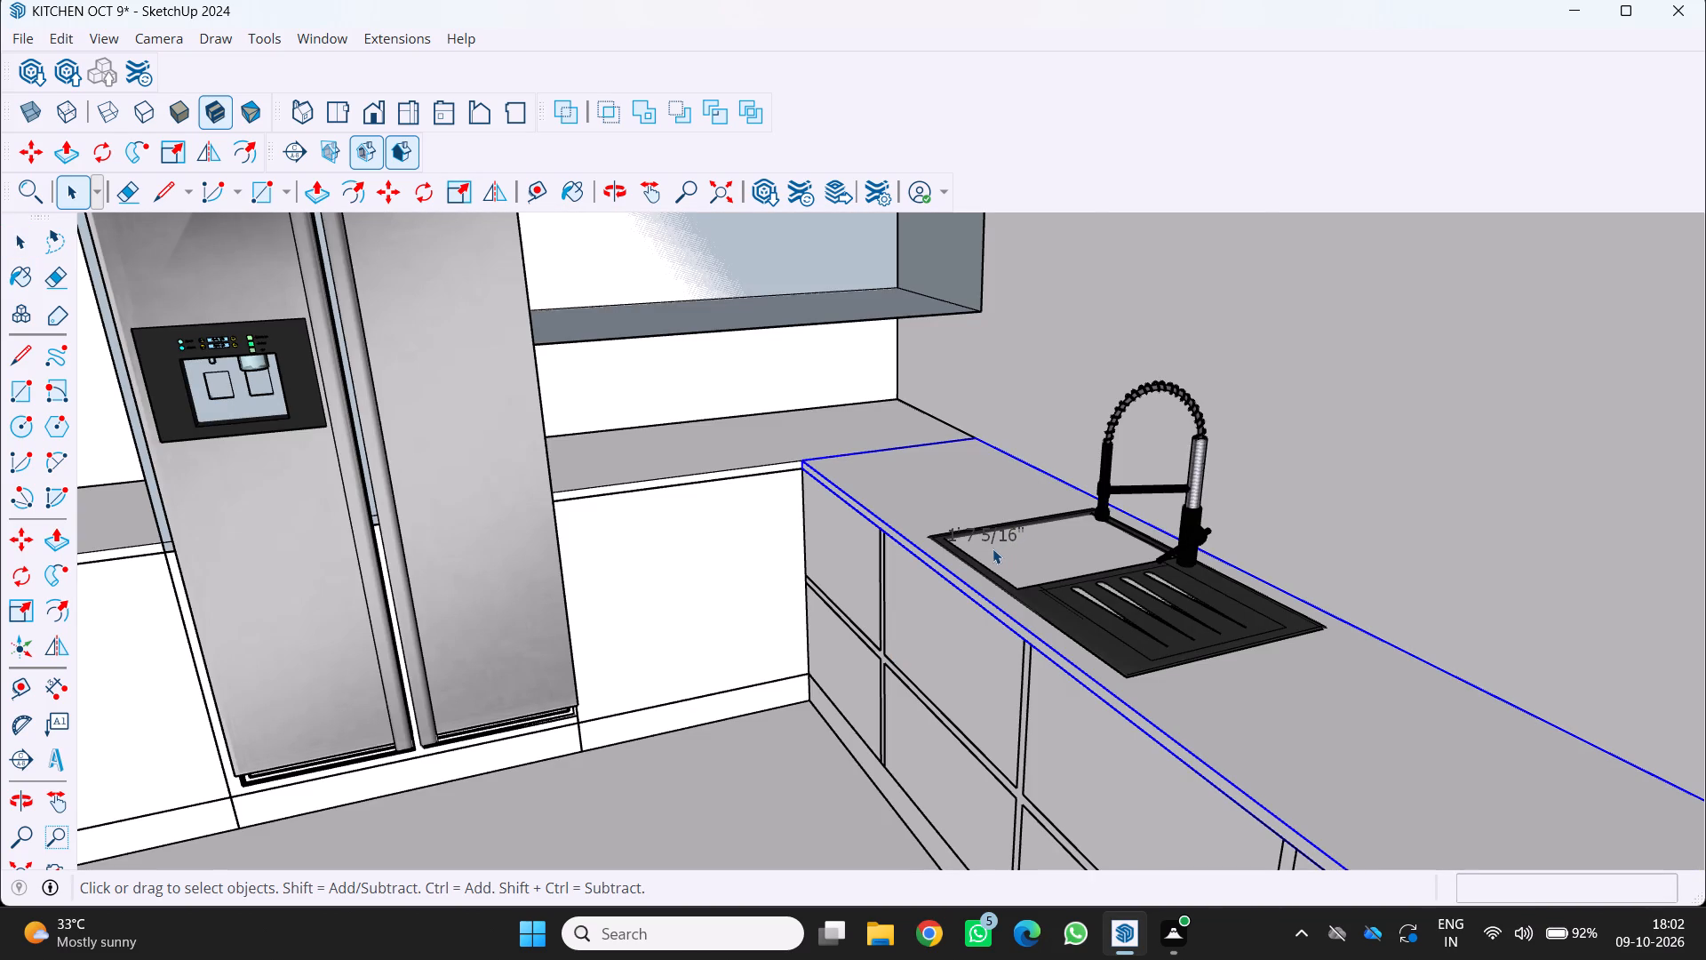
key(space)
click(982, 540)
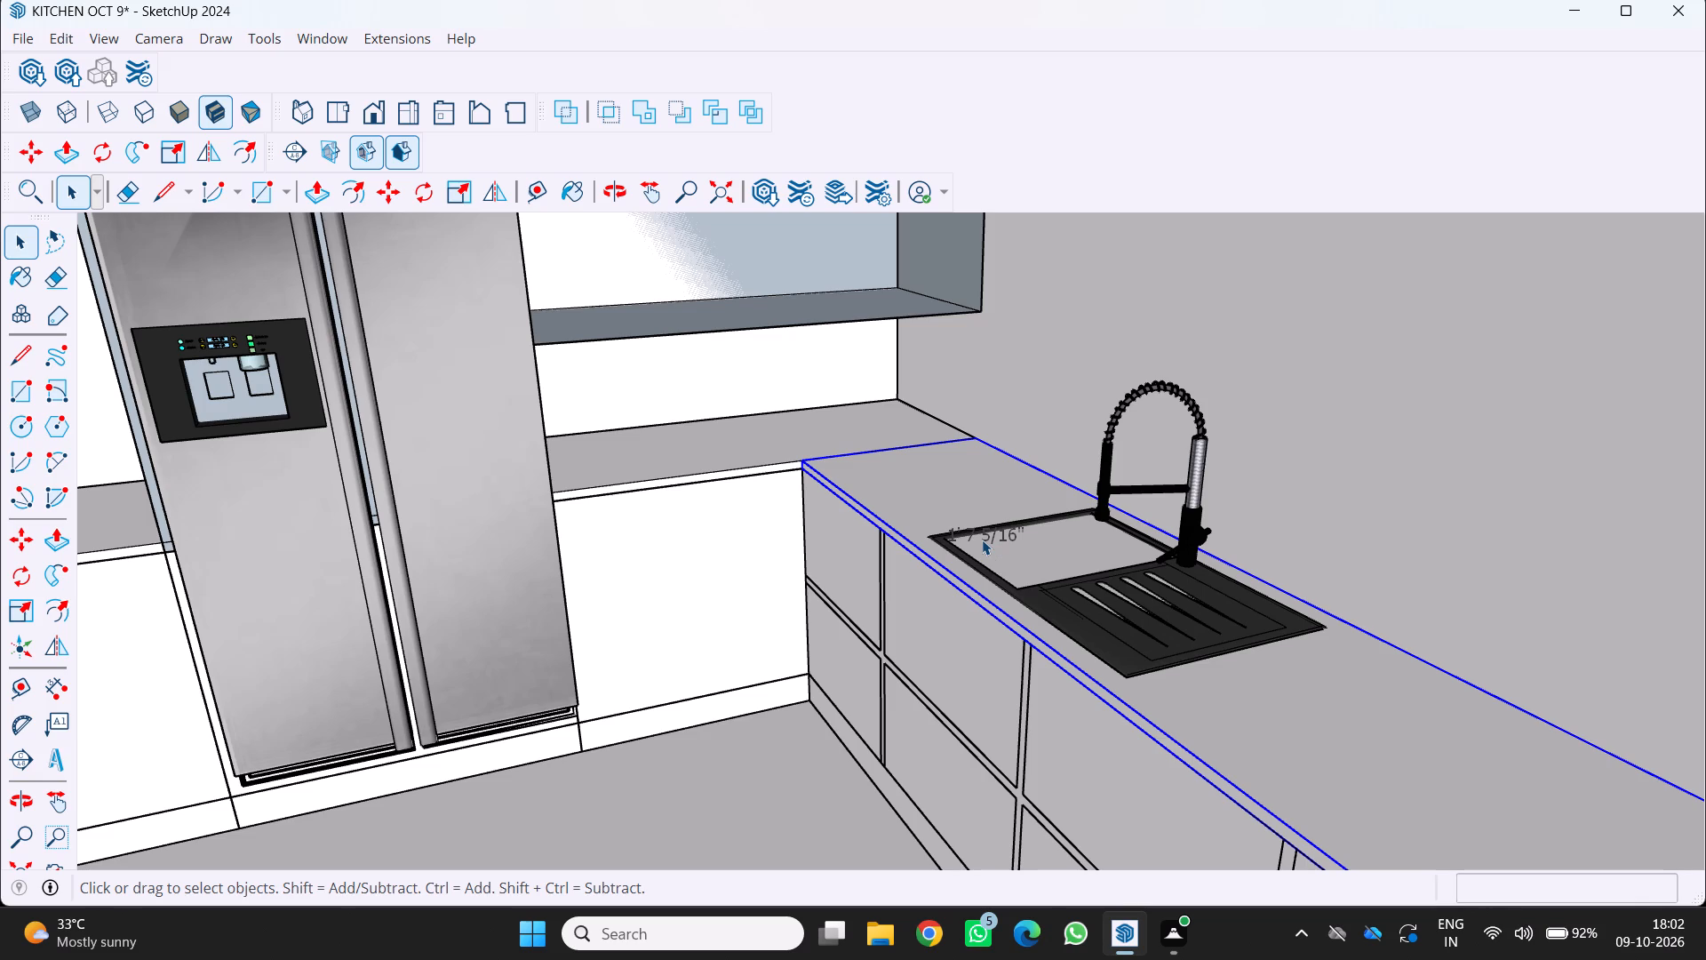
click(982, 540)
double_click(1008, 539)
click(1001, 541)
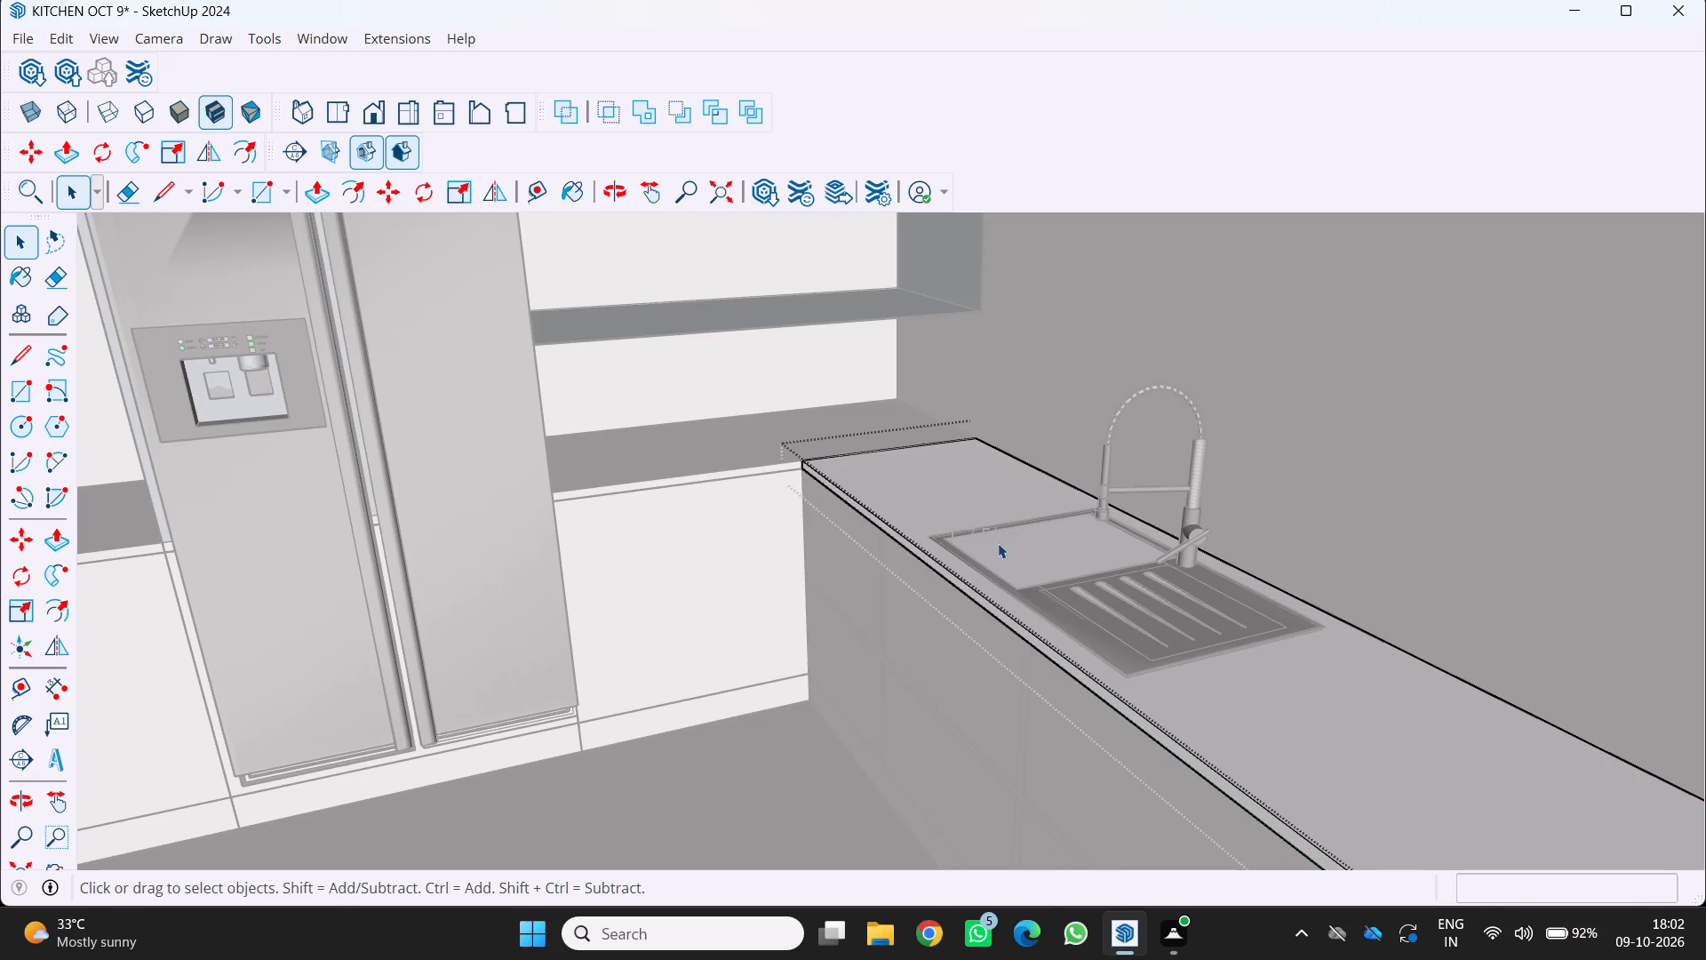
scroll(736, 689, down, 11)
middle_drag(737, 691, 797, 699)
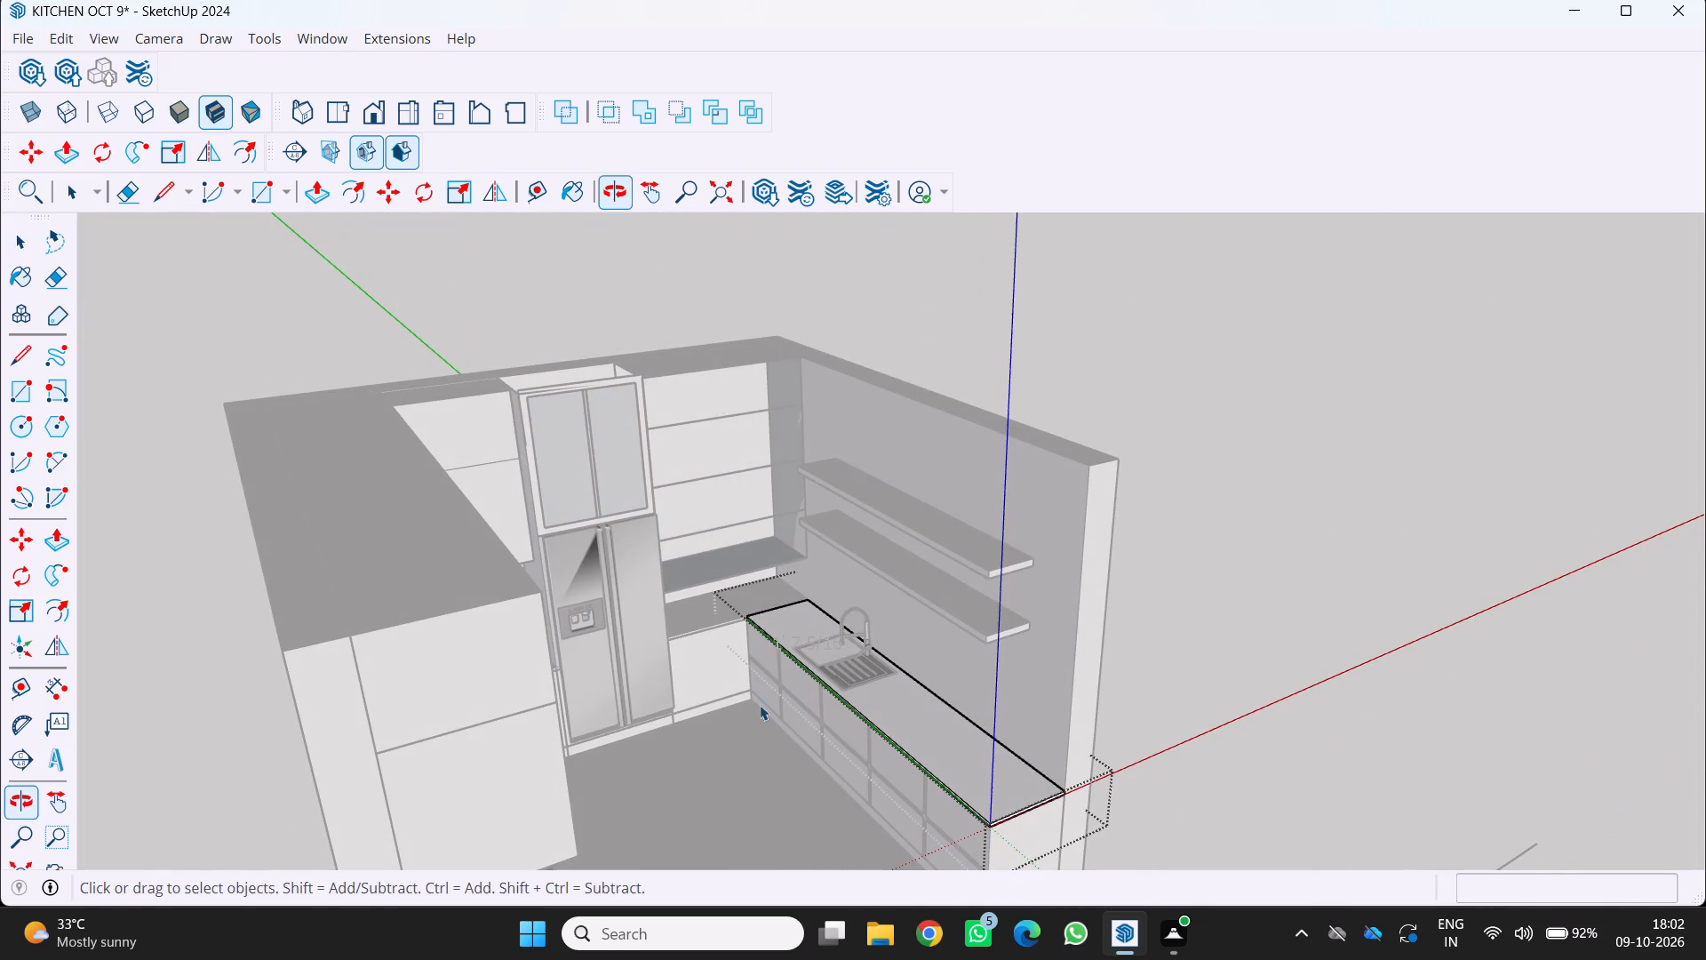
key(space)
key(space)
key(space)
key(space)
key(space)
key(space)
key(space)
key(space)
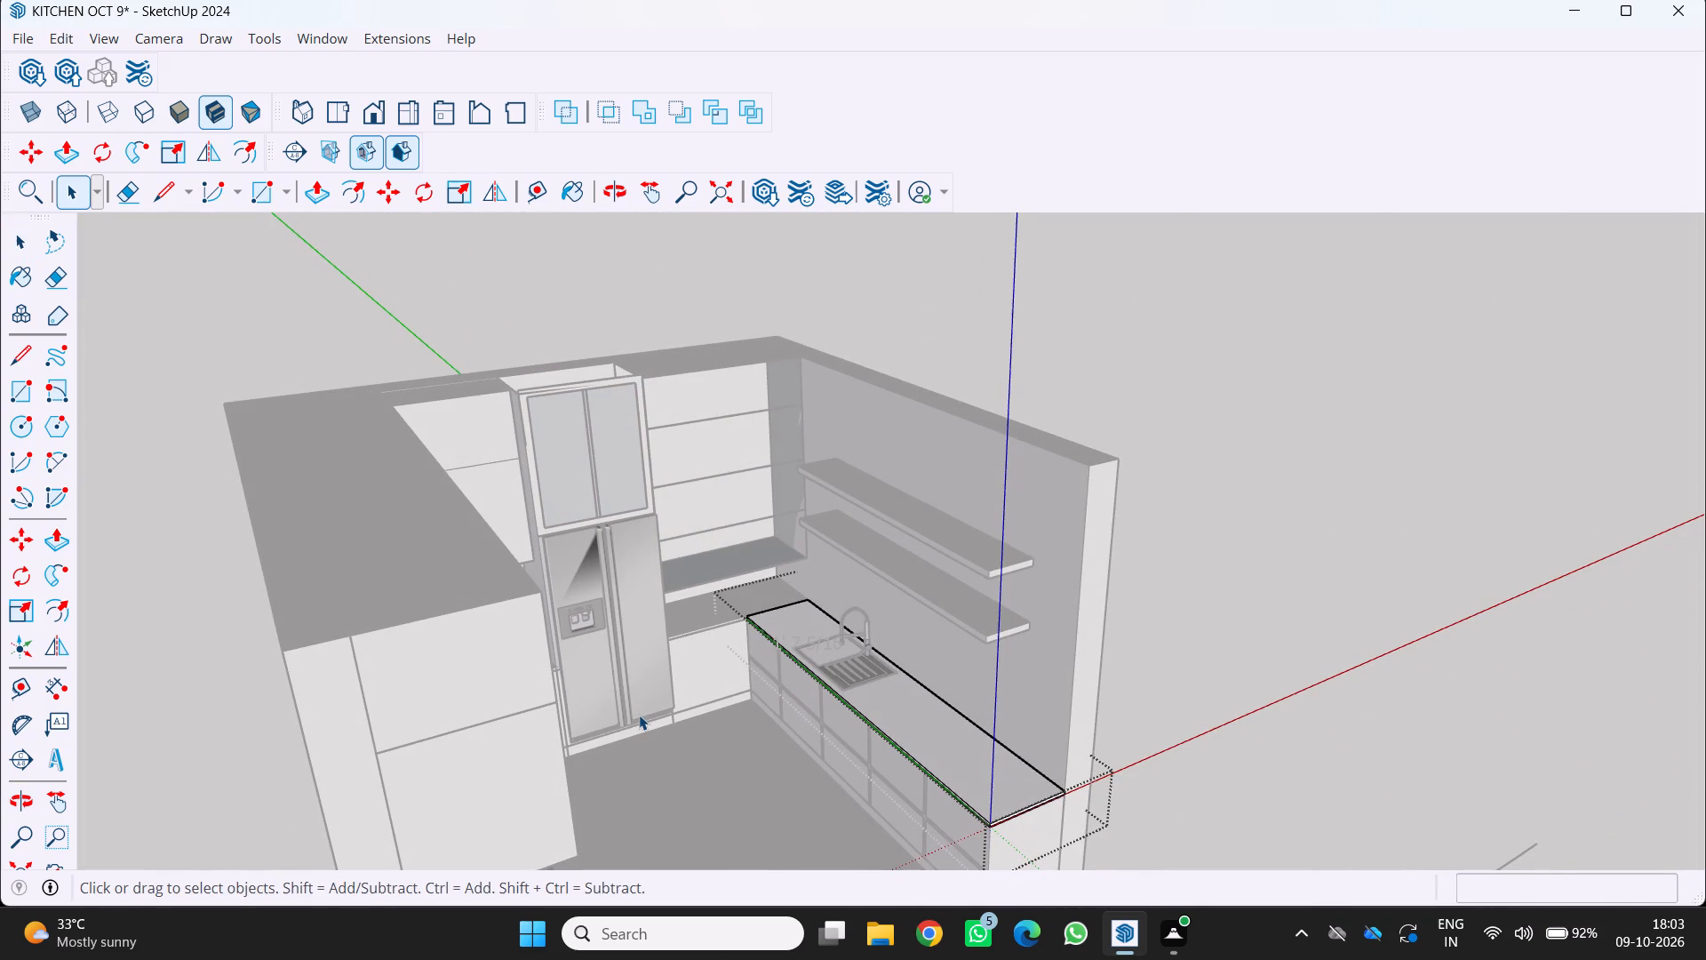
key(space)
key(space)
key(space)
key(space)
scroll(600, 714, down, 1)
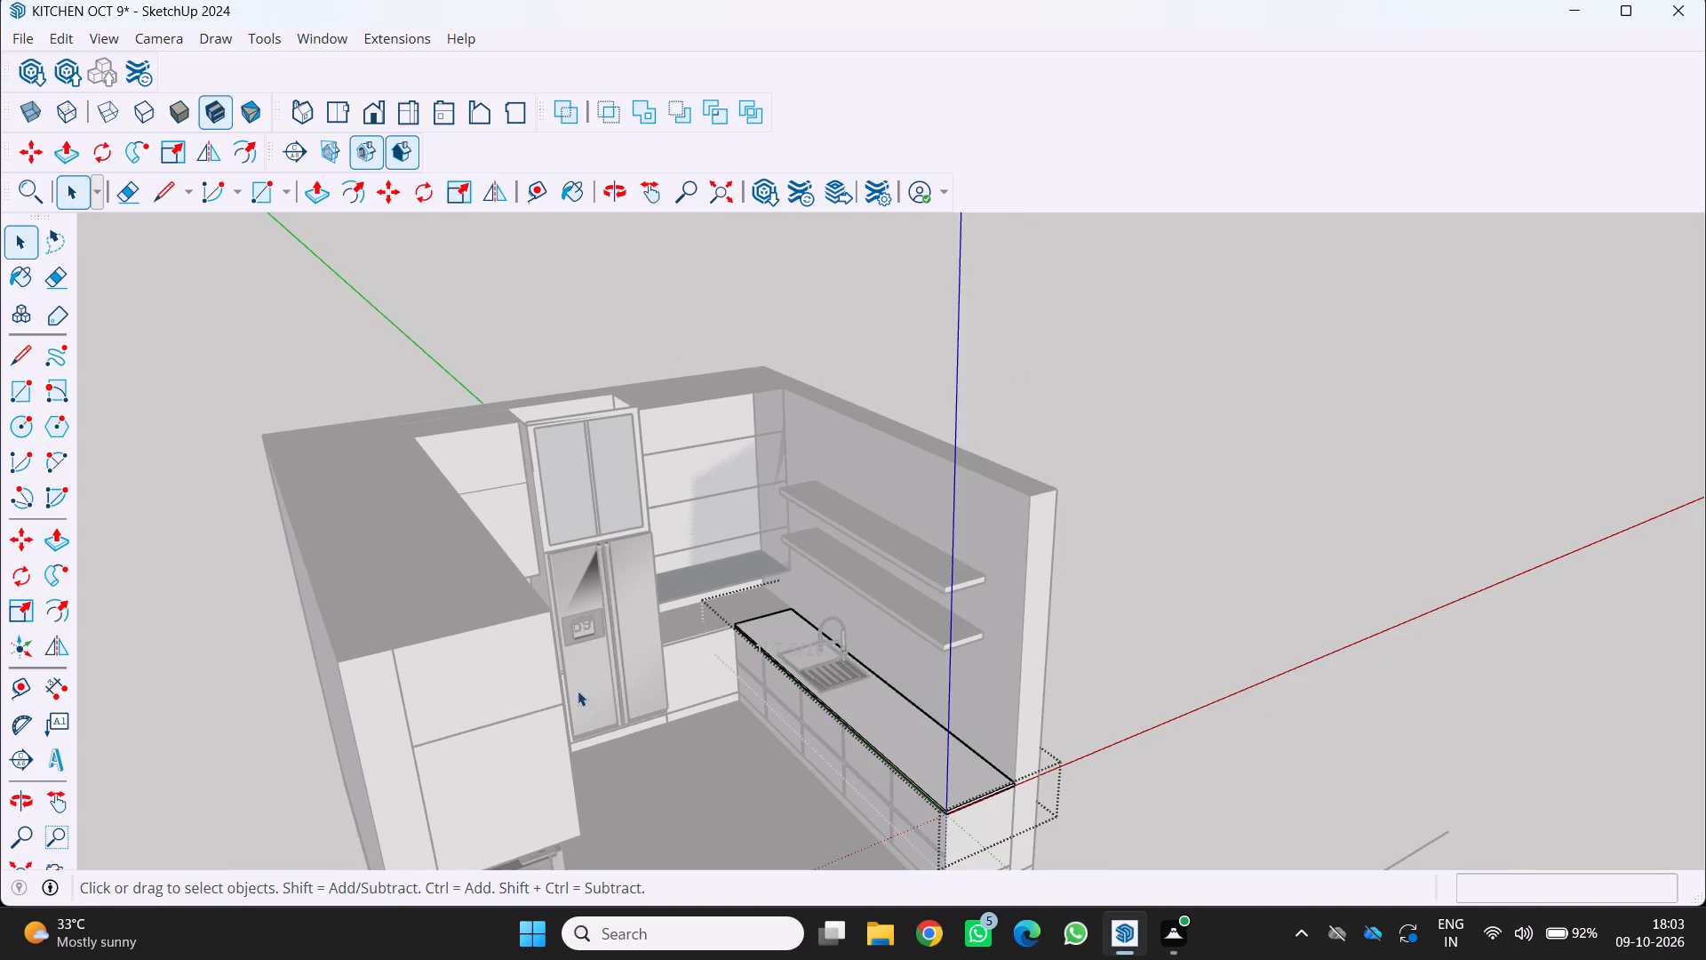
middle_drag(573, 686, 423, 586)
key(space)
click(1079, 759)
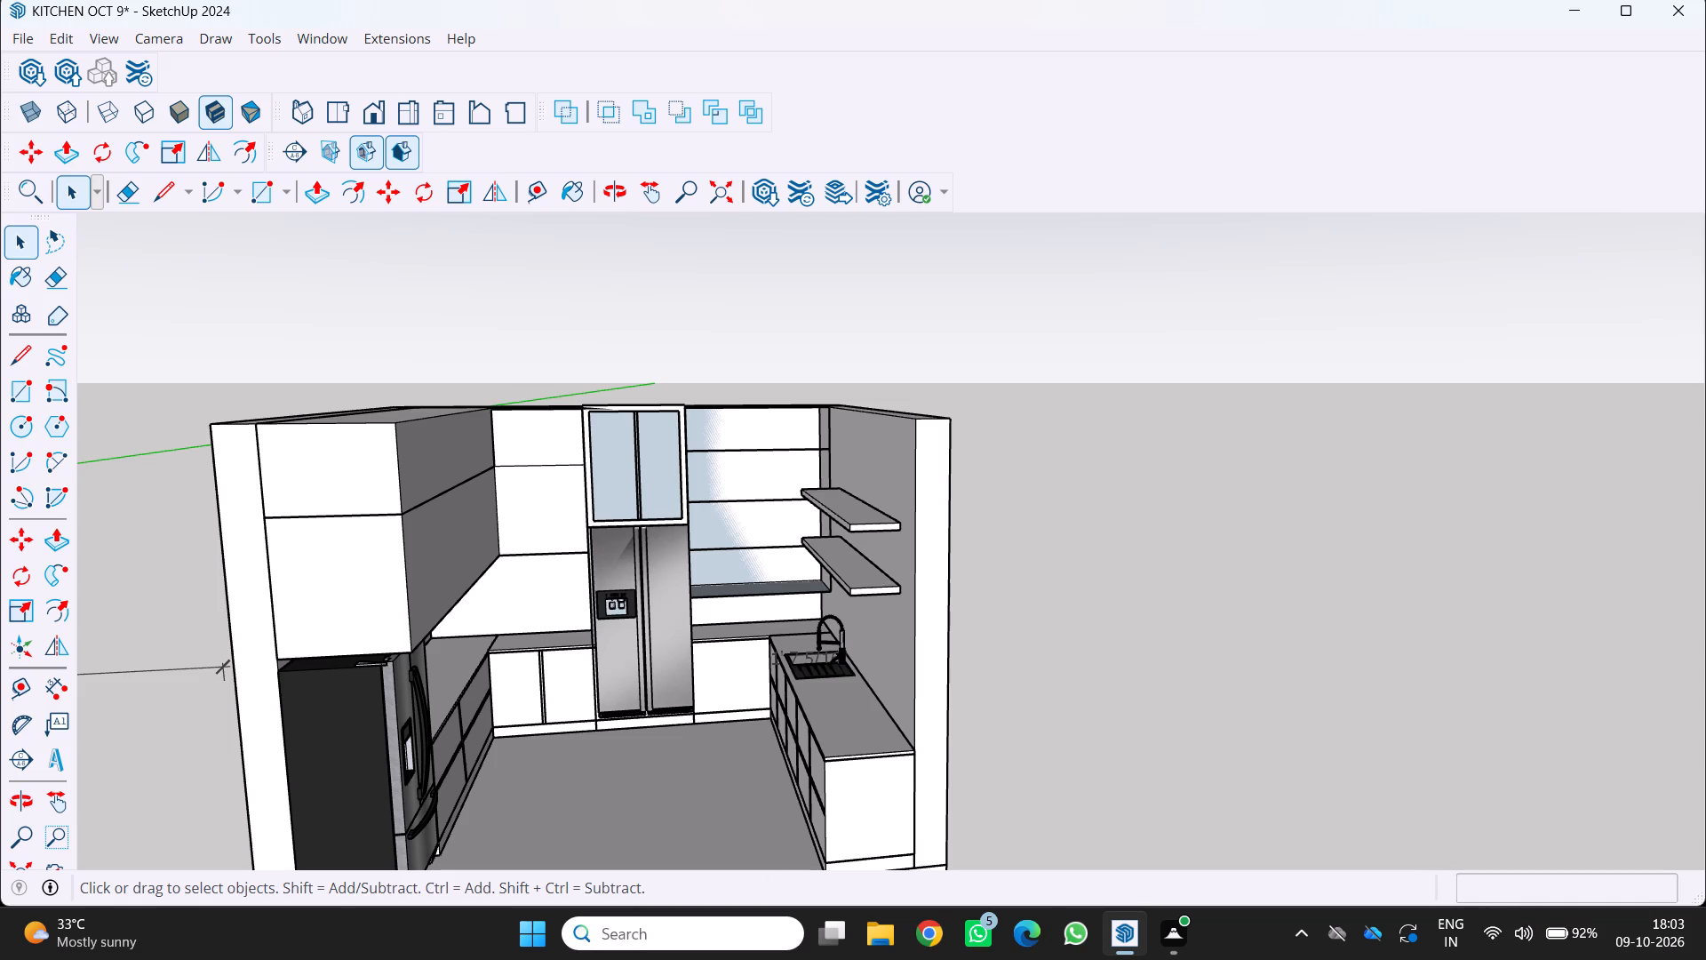
Examine the whole kitchen from the front and above, focusing on the upper cabinets and open shelves.
scroll(555, 957, down, 1)
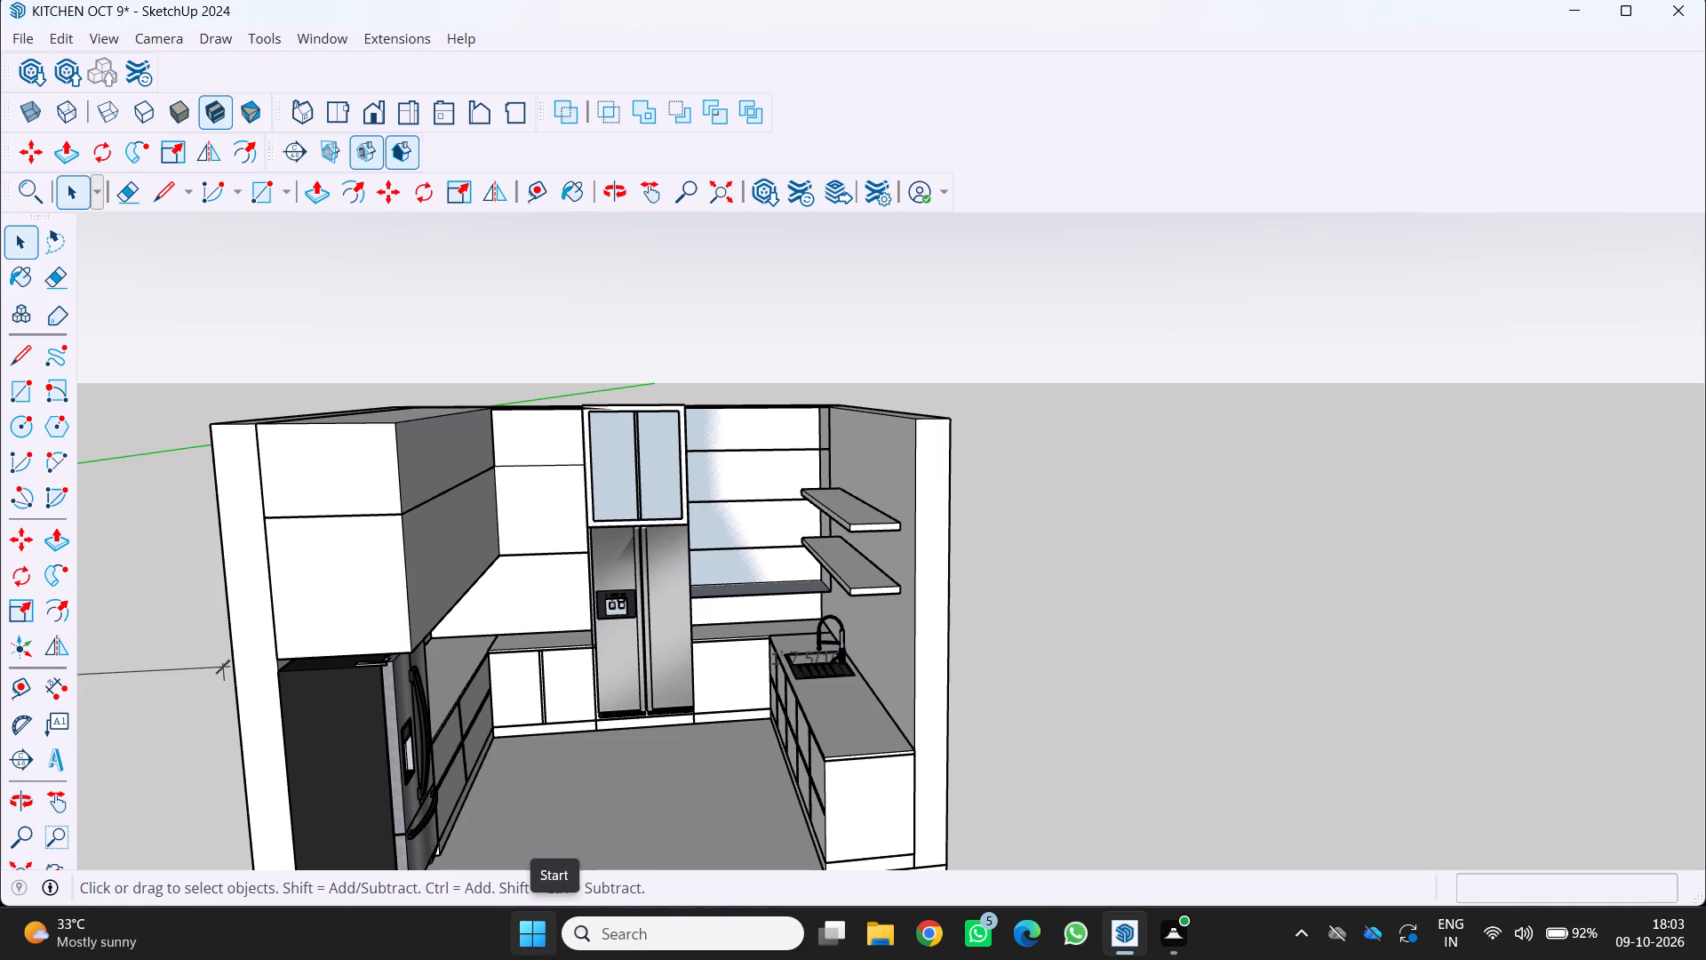
scroll(592, 614, down, 1)
middle_drag(592, 613, 624, 727)
scroll(614, 644, down, 1)
middle_click(623, 727)
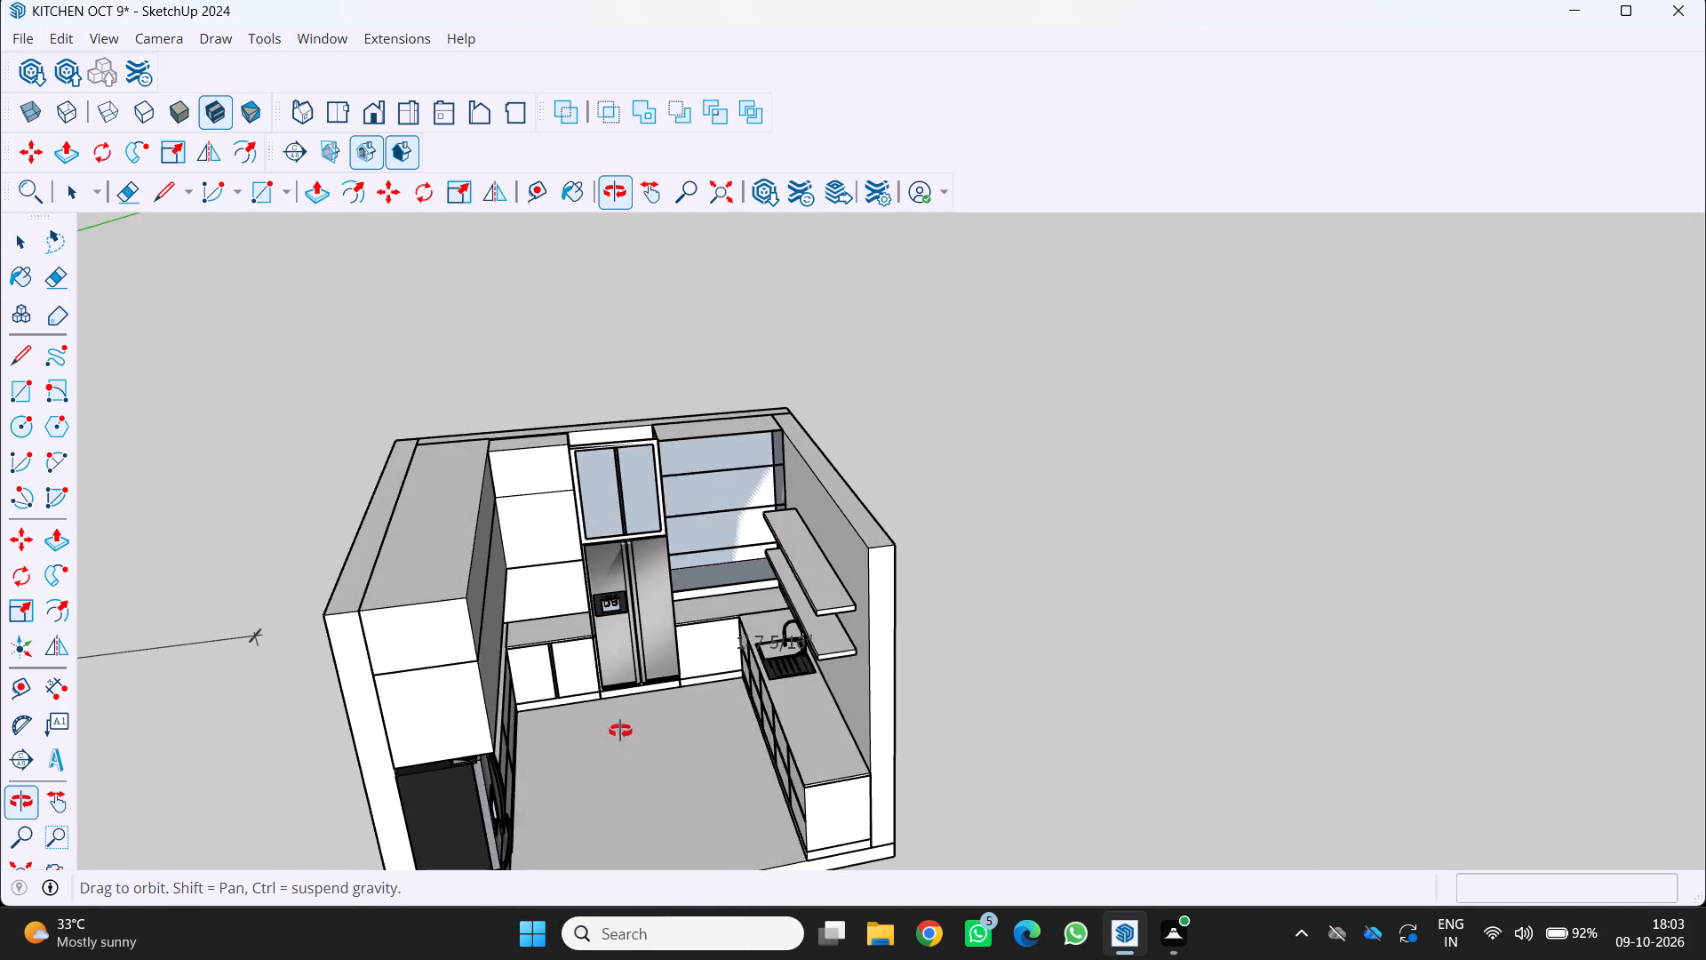
middle_drag(658, 629, 593, 420)
scroll(674, 481, up, 2)
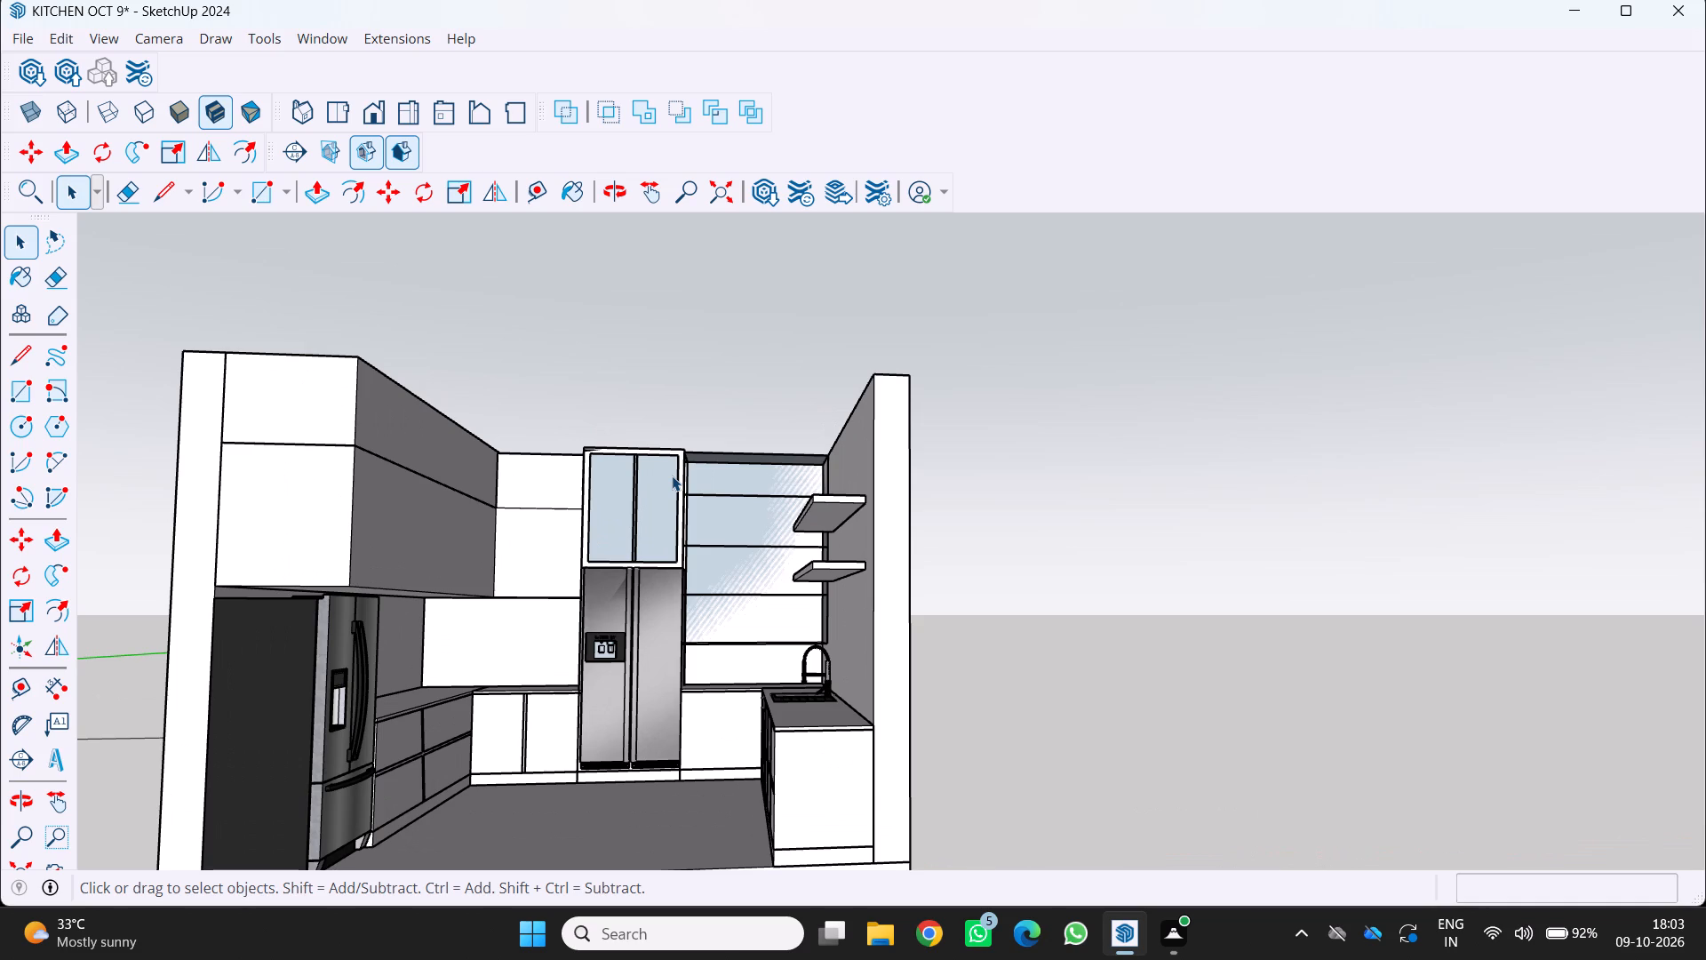
scroll(889, 505, up, 2)
scroll(662, 410, up, 1)
middle_drag(665, 411, 678, 418)
middle_drag(682, 422, 716, 570)
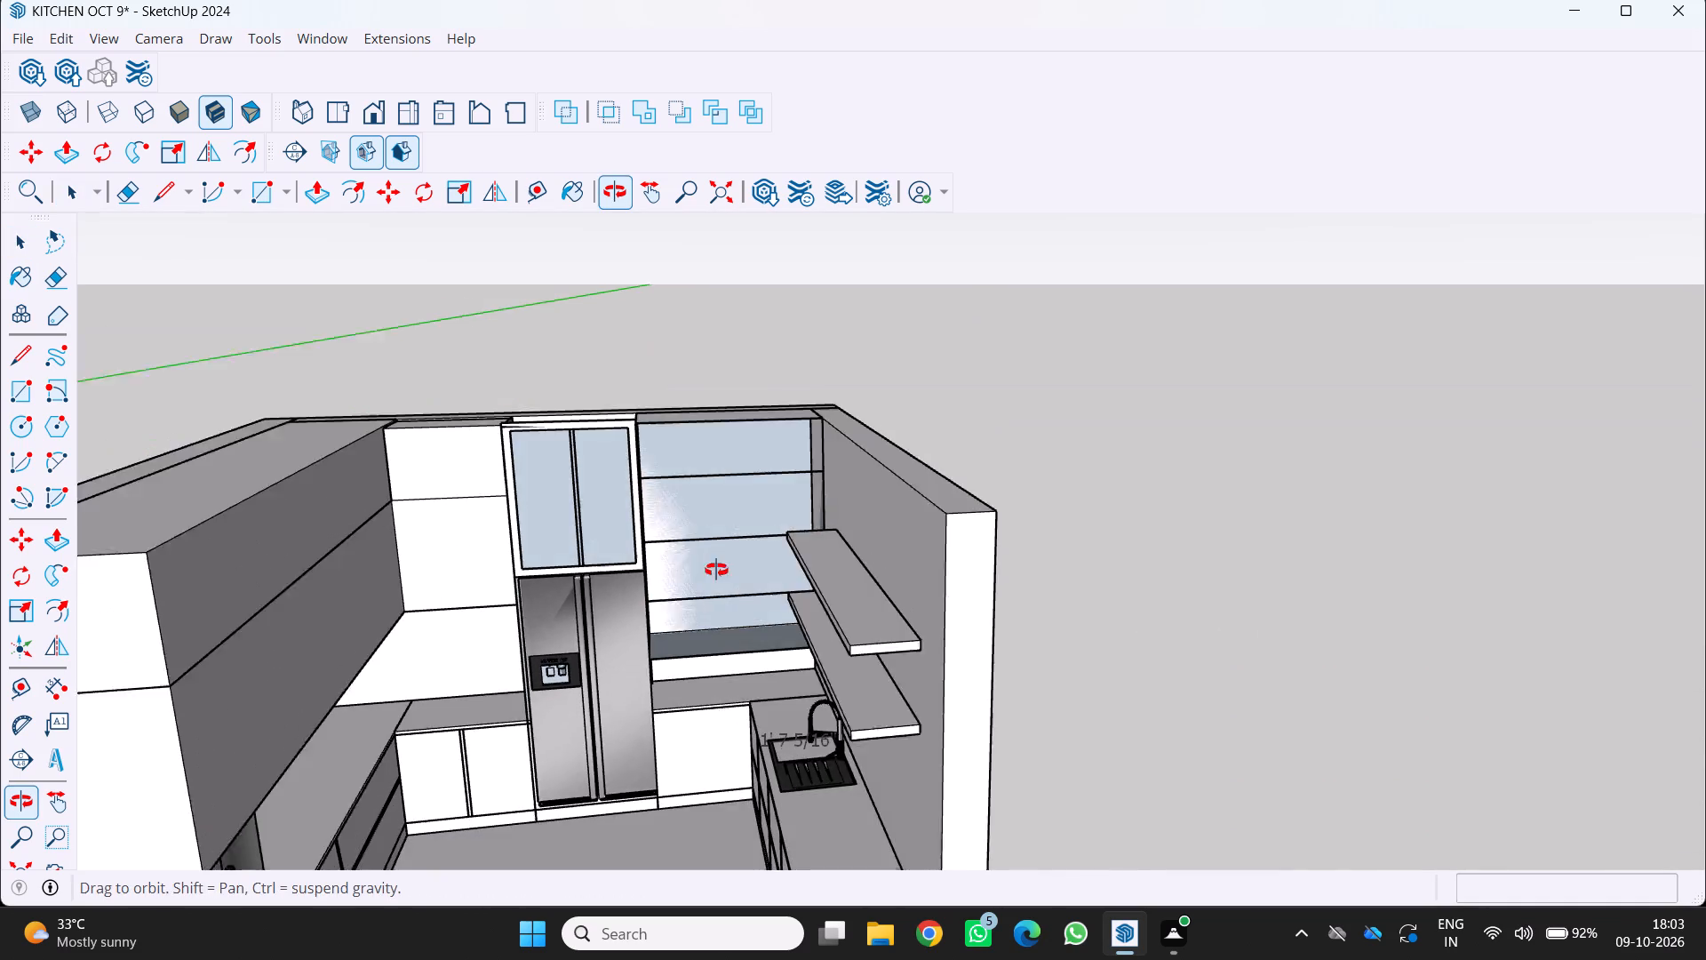
middle_drag(716, 570, 716, 574)
scroll(619, 420, up, 2)
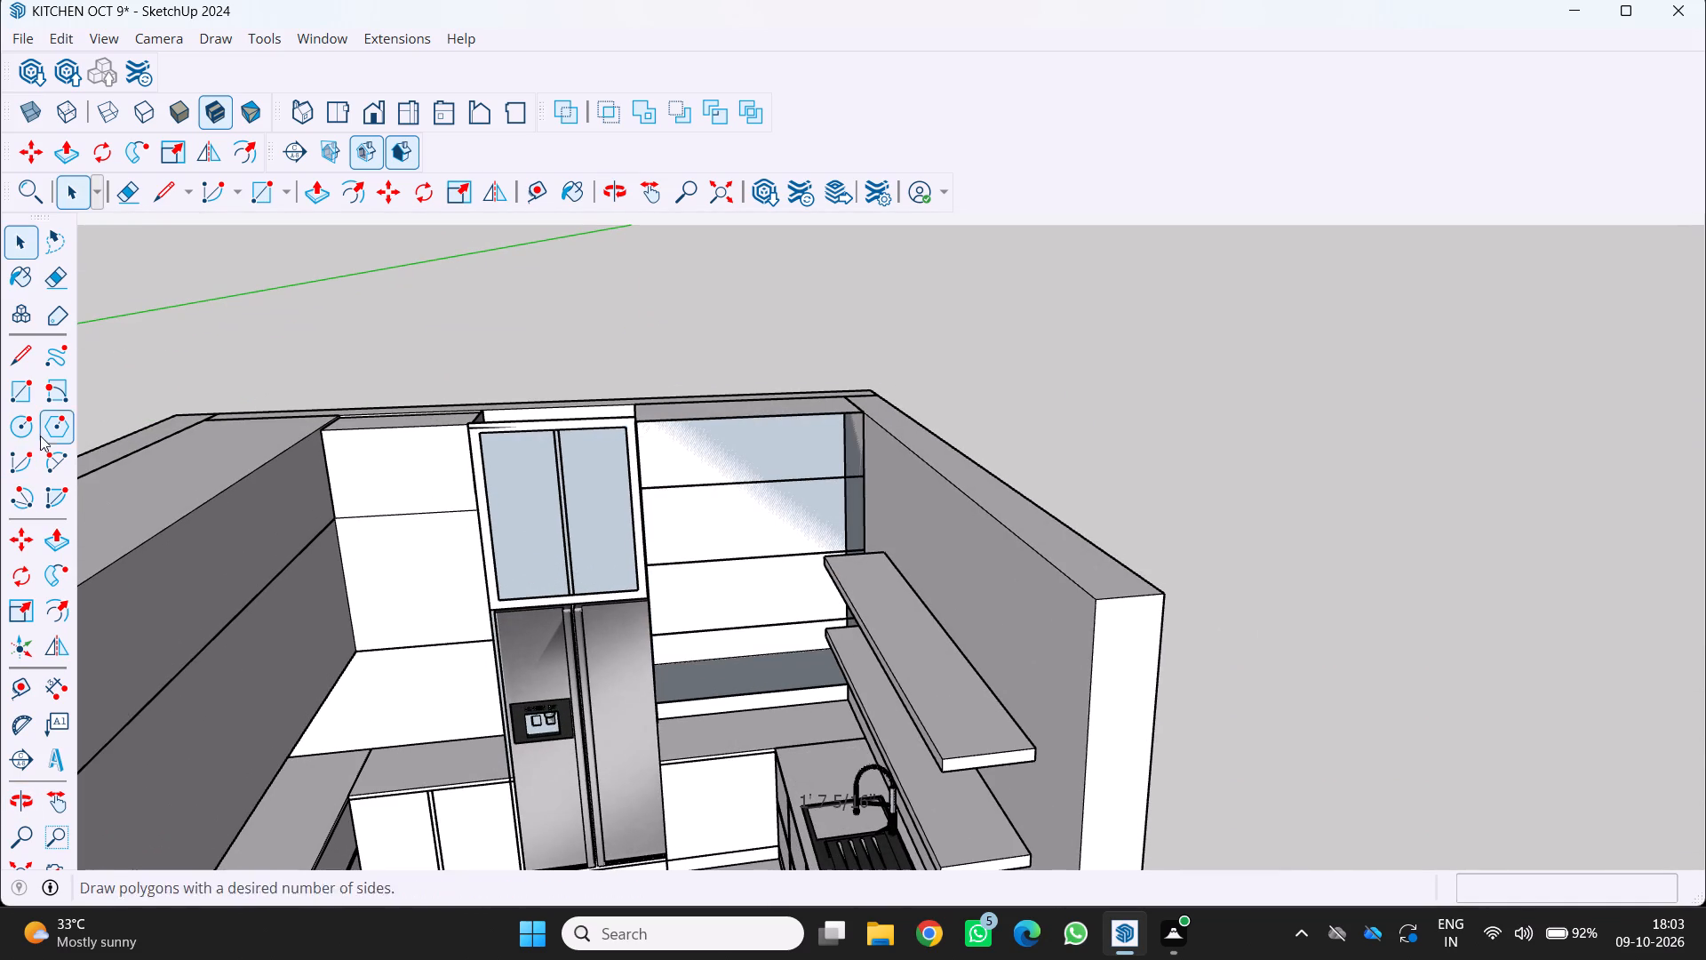
Draw a rectangle about 6 15/16" by 2' 7/16" on the upper cabinet's inner side panel, ending at the top shelf's front corner.
click(22, 394)
scroll(985, 570, up, 7)
middle_drag(872, 480, 895, 491)
middle_click(909, 496)
middle_drag(941, 512, 969, 529)
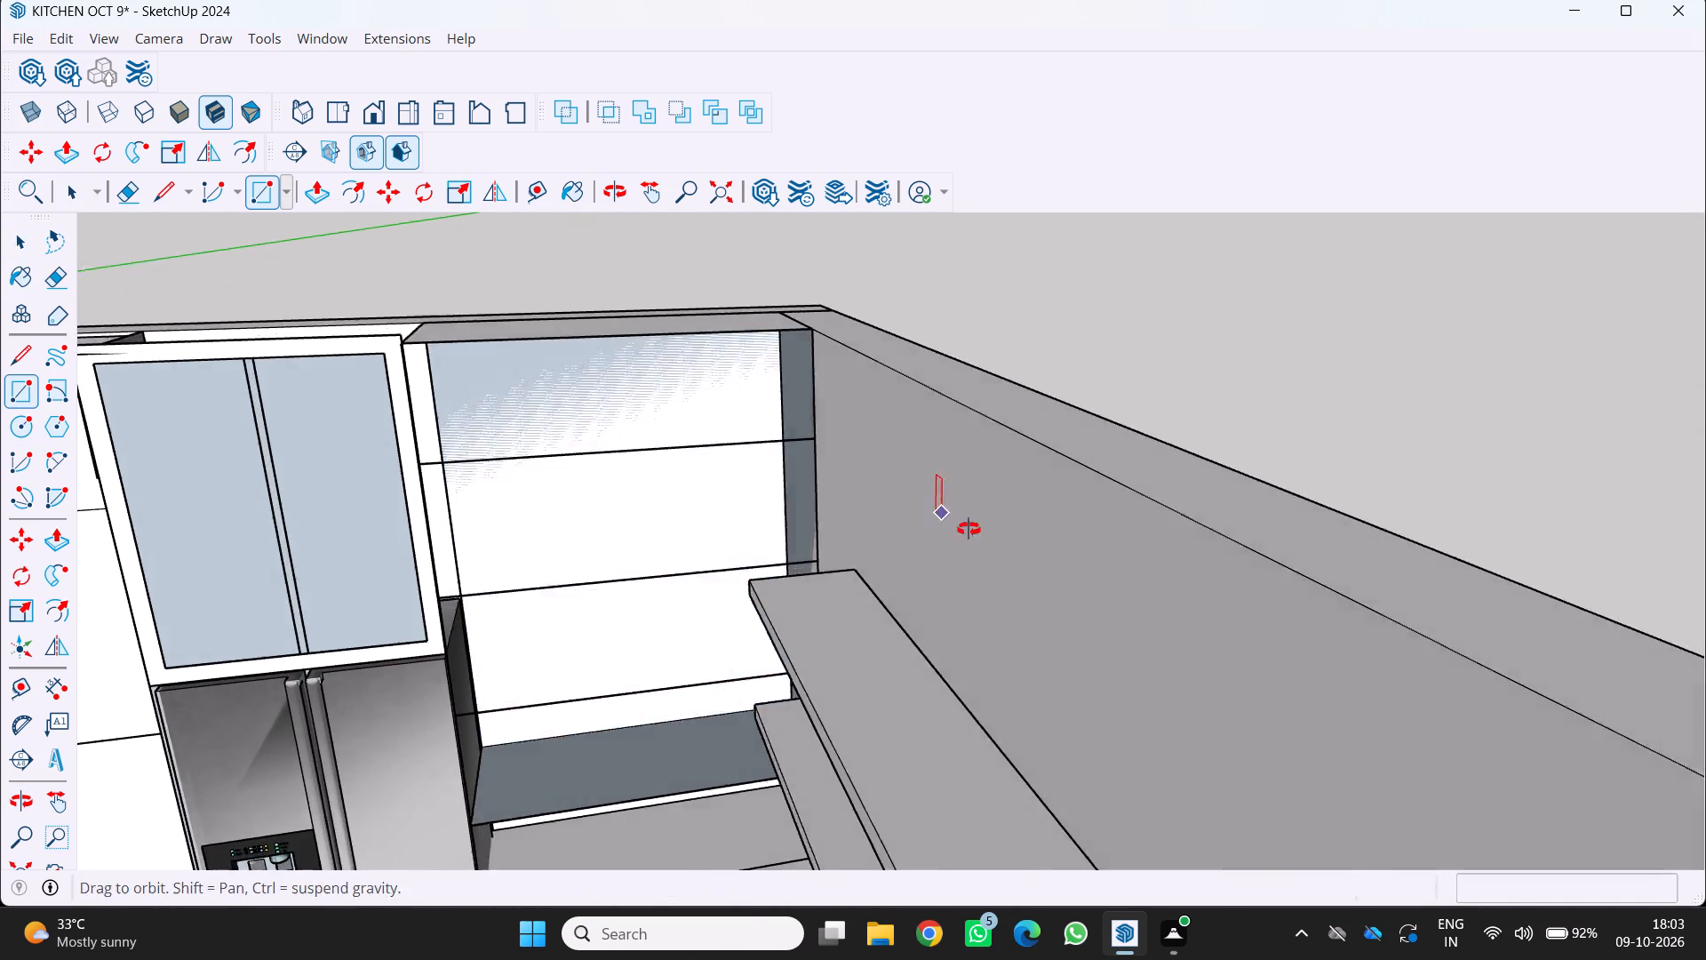
middle_drag(969, 529, 1010, 548)
middle_click(1010, 548)
middle_click(1010, 548)
scroll(1006, 543, up, 1)
scroll(551, 407, up, 2)
middle_drag(577, 418, 638, 452)
middle_drag(654, 460, 738, 509)
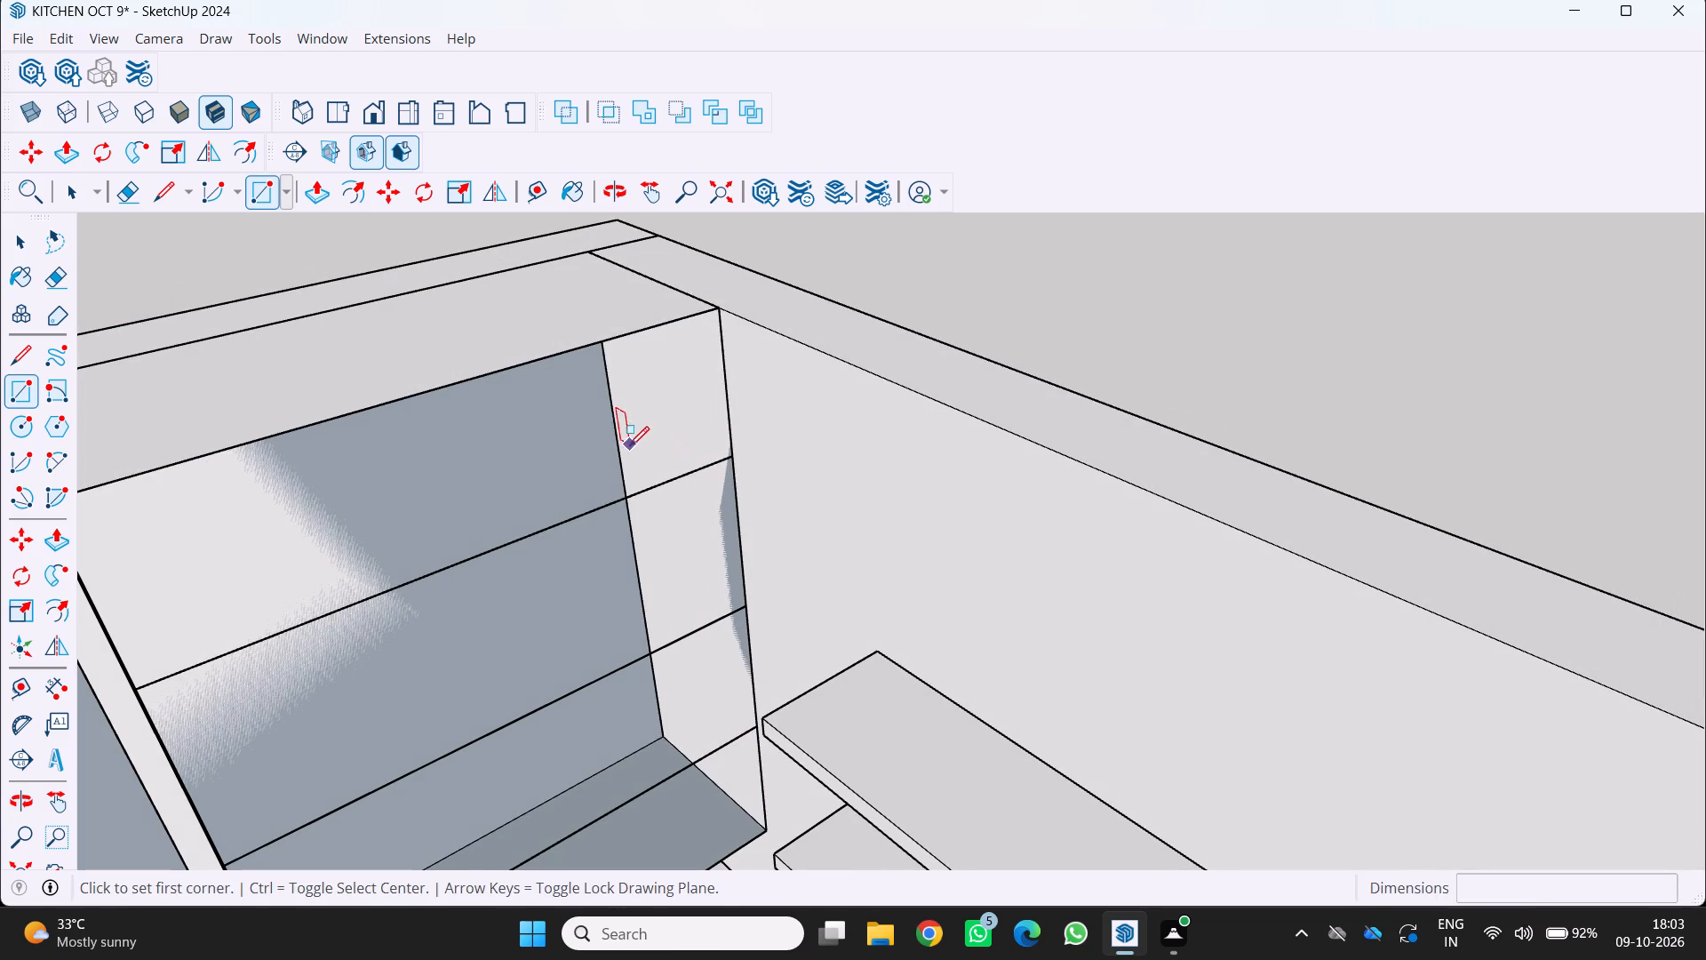
click(618, 439)
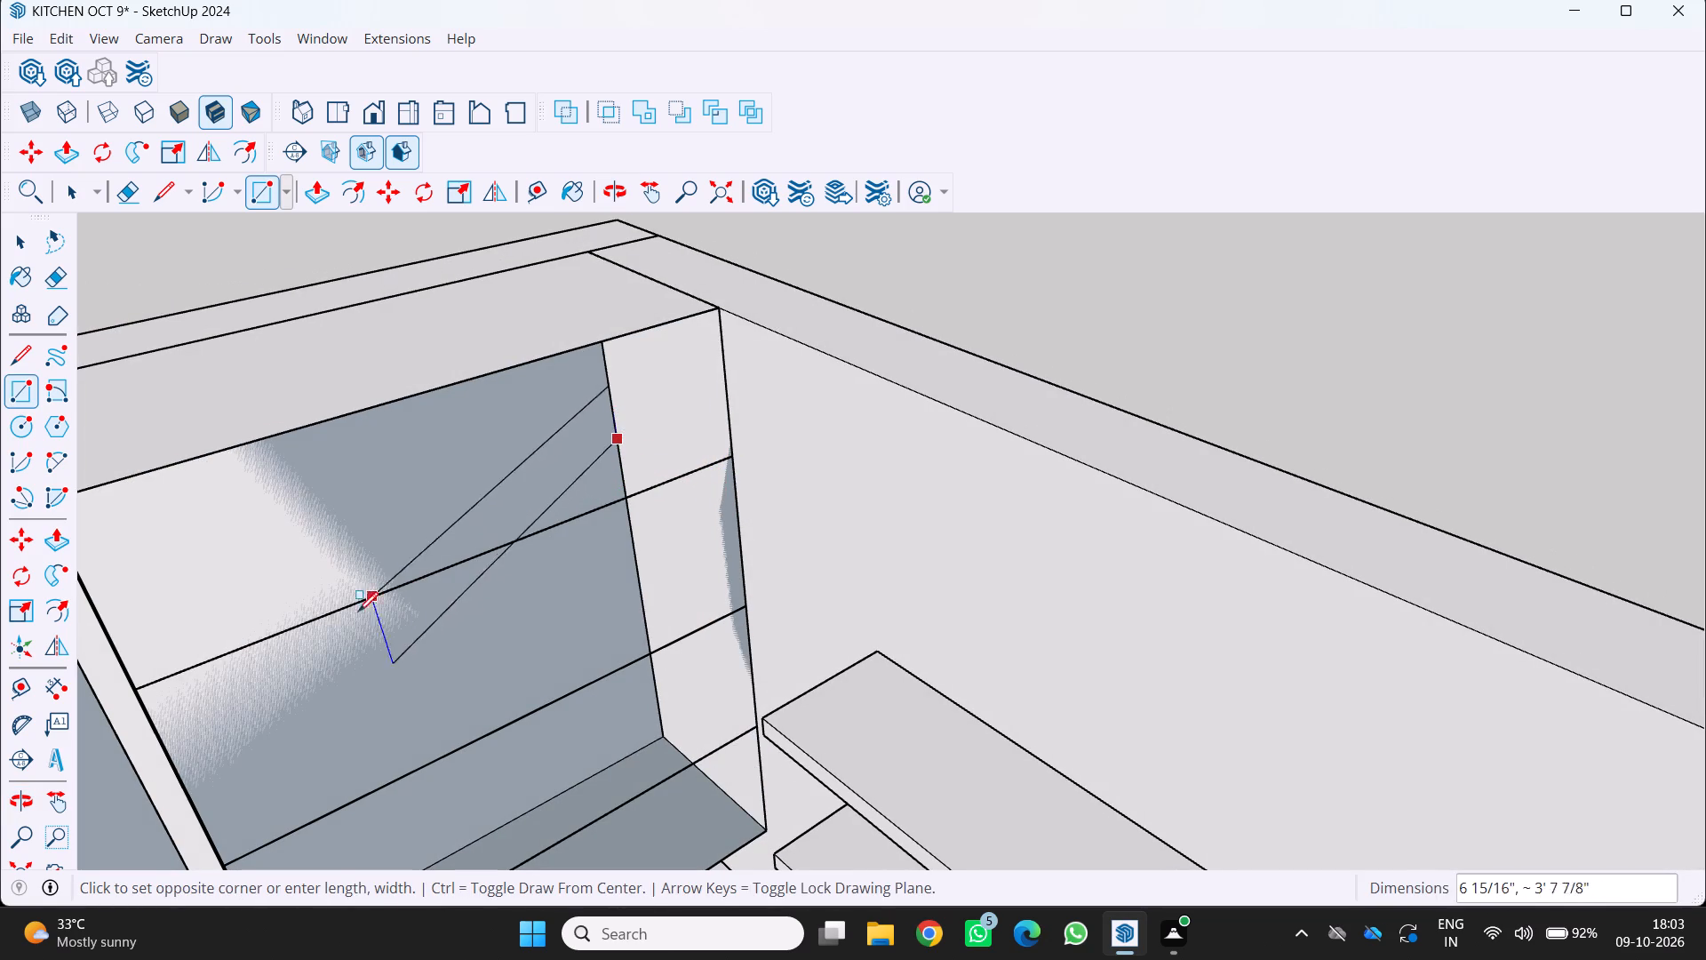
click(734, 455)
Examine the upper cabinets, the wall shelves and the kitchen's outer walls from several angles.
scroll(286, 661, down, 5)
middle_drag(283, 661, 218, 569)
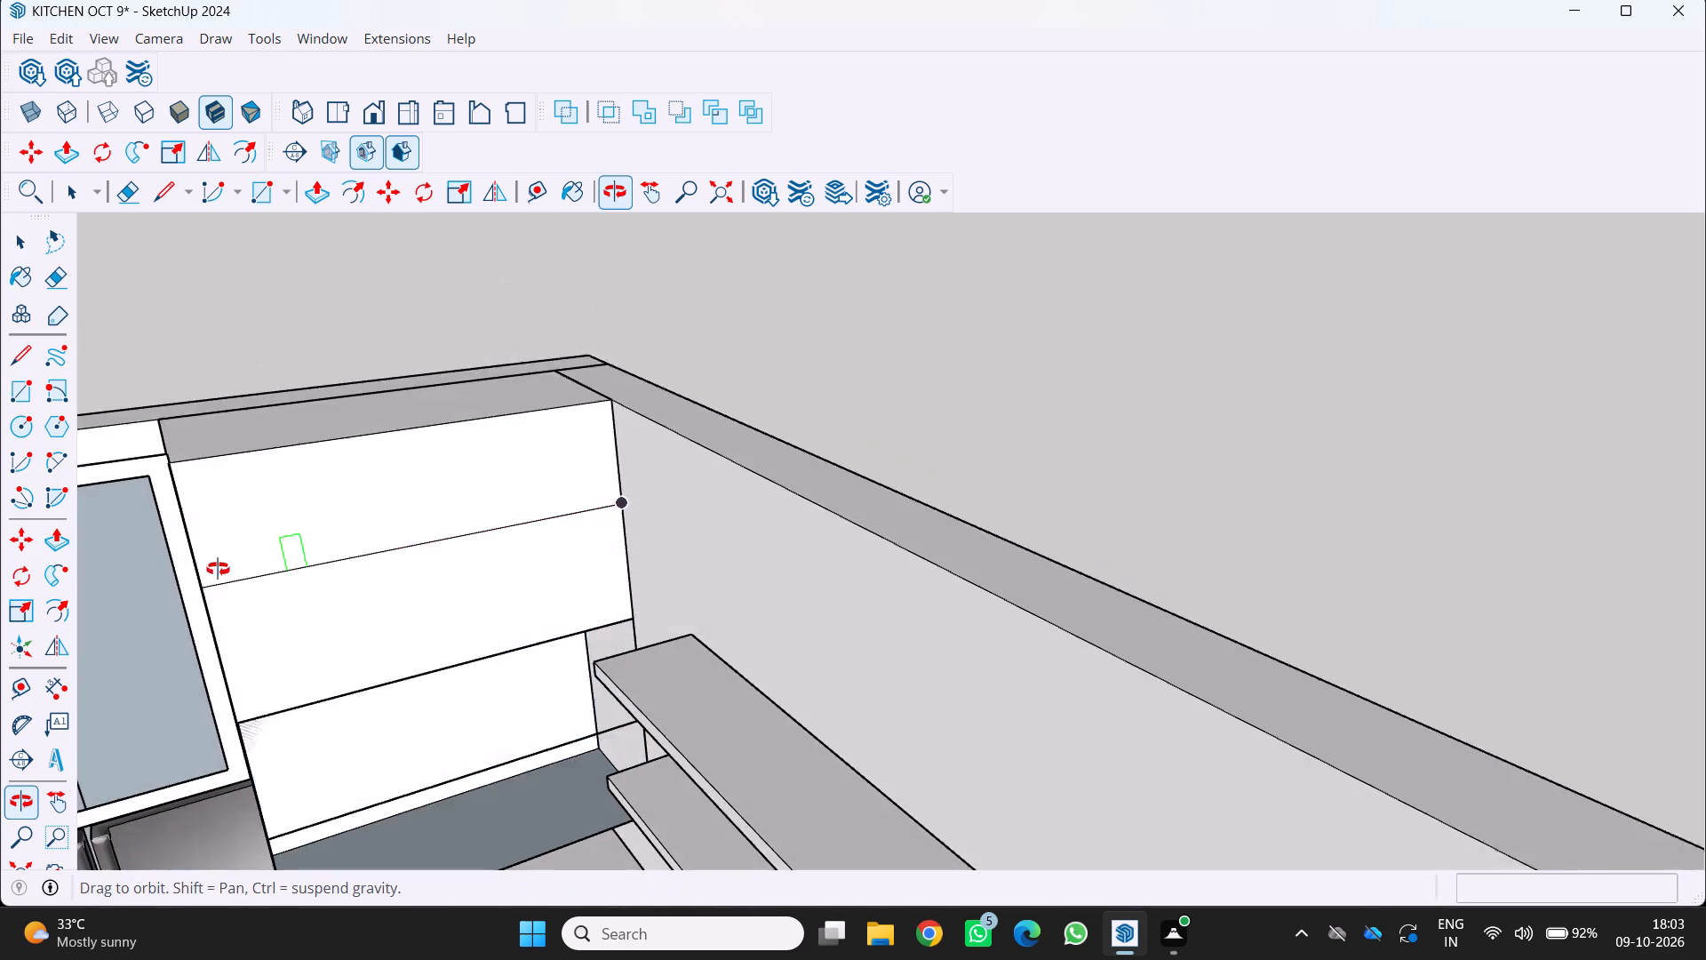
middle_drag(218, 569, 210, 558)
middle_drag(331, 759, 462, 628)
middle_click(482, 606)
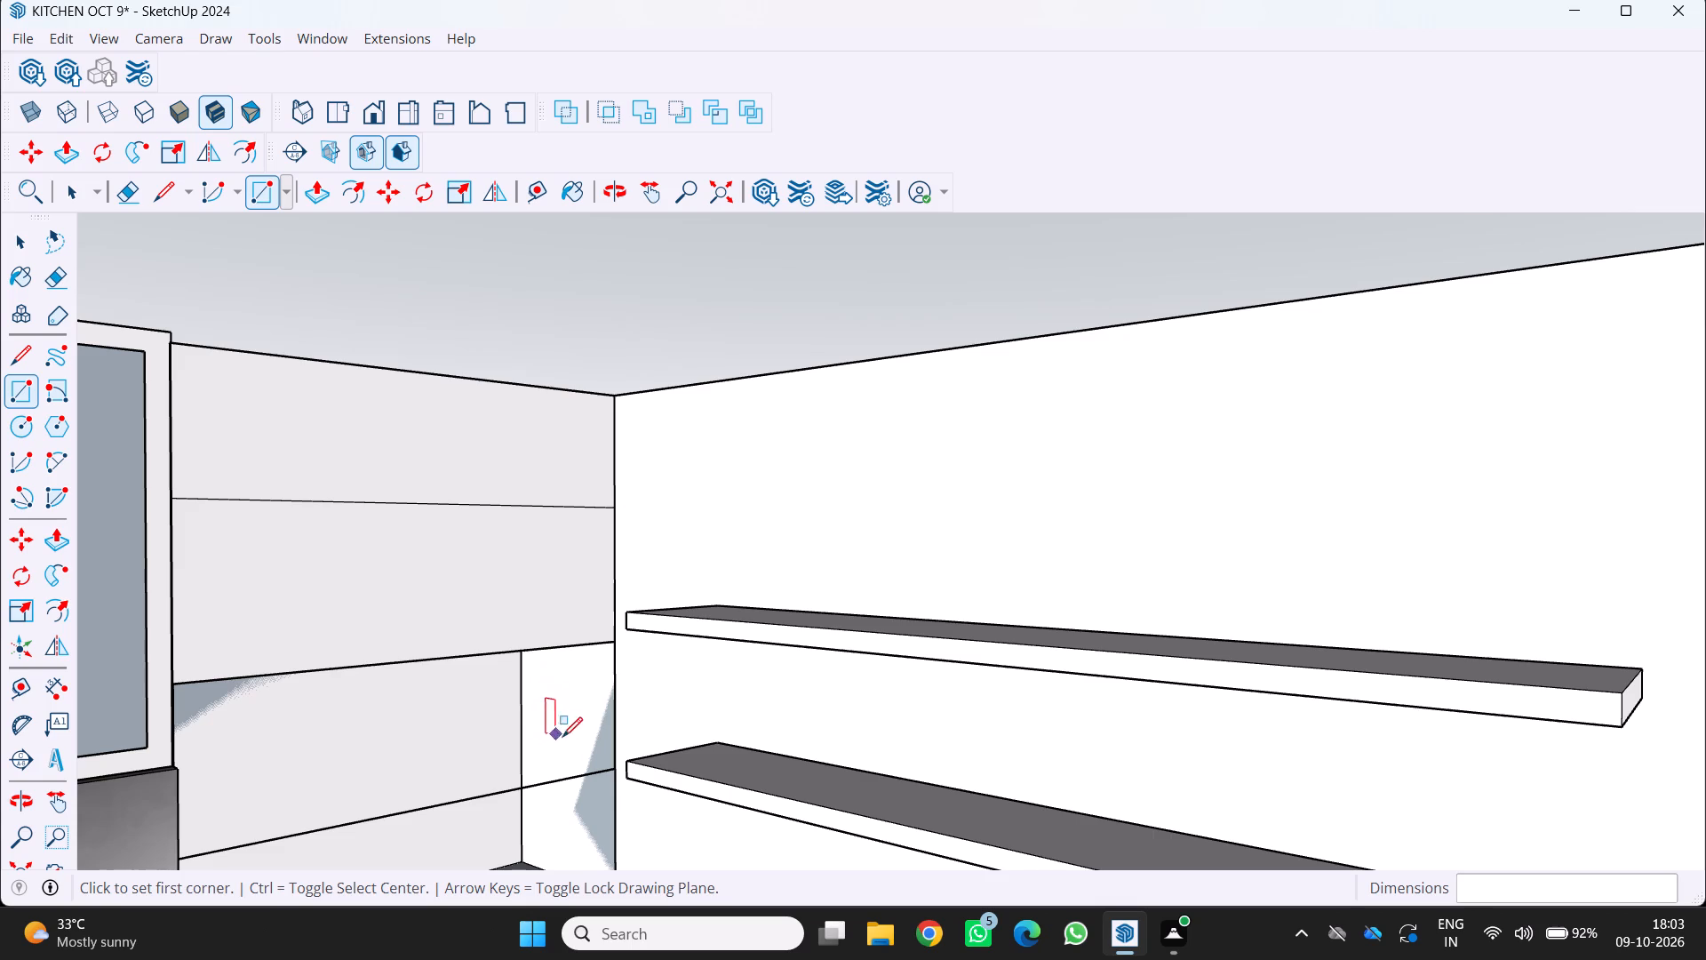
scroll(594, 710, up, 1)
scroll(594, 710, down, 3)
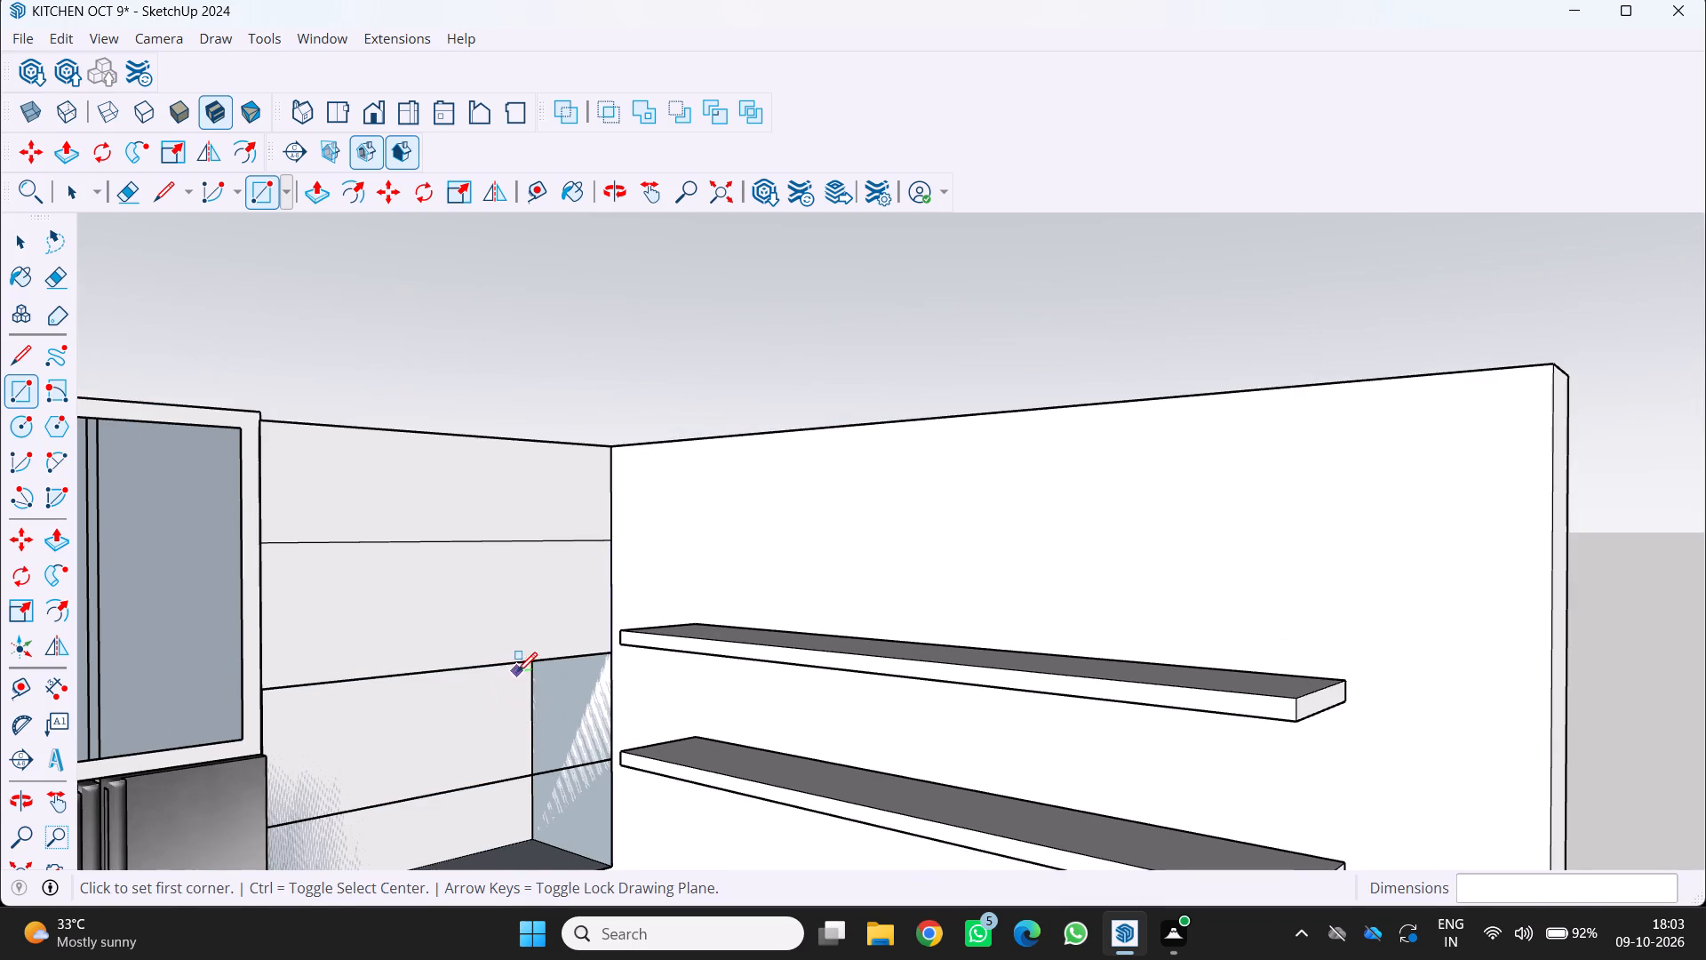
scroll(517, 672, up, 1)
middle_drag(518, 672, 551, 572)
middle_click(551, 571)
middle_click(551, 569)
middle_click(551, 568)
scroll(551, 567, down, 17)
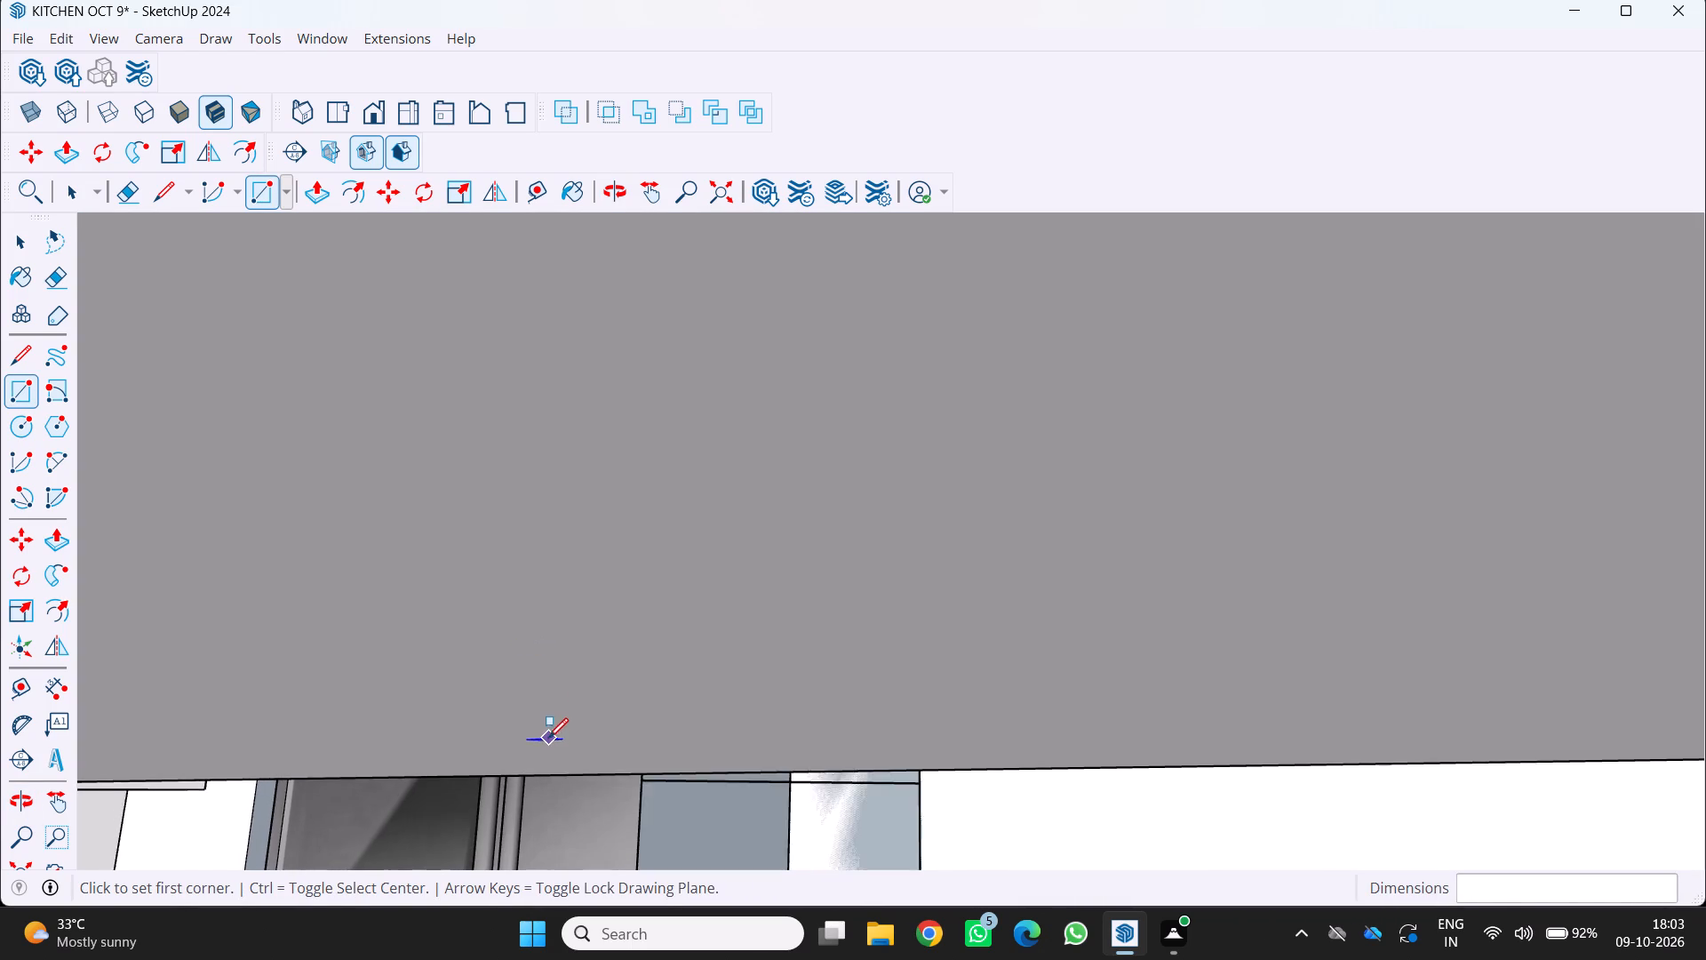
scroll(548, 738, down, 10)
scroll(803, 581, down, 20)
scroll(803, 581, down, 5)
middle_click(794, 638)
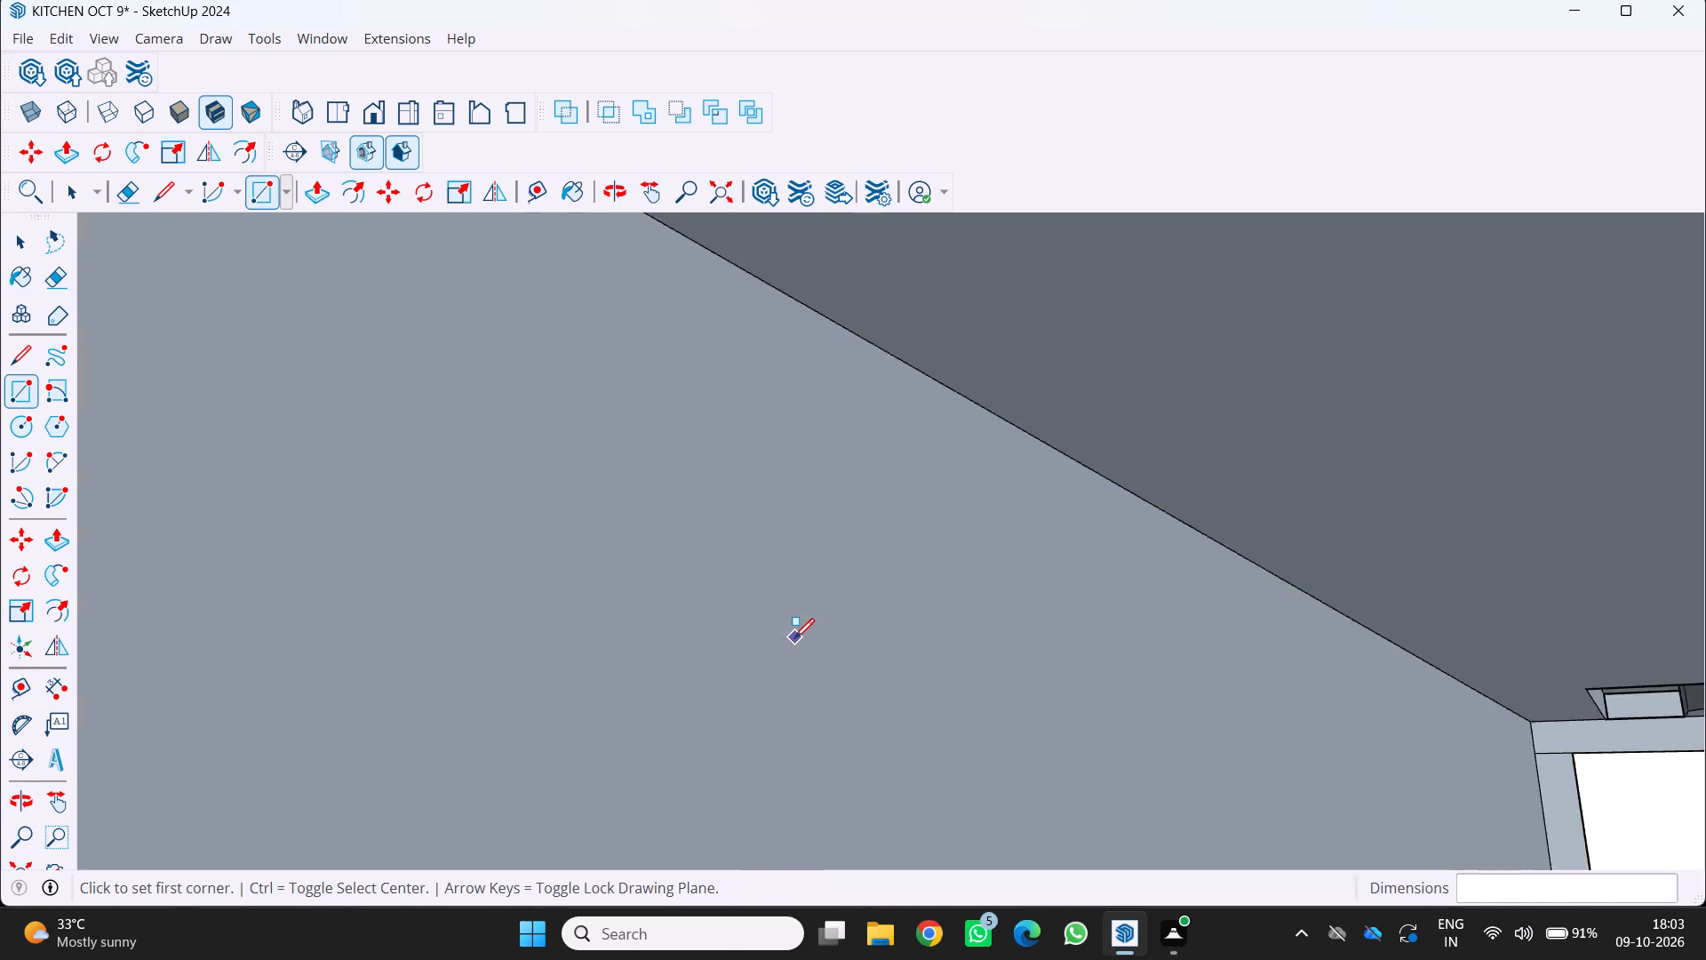
scroll(794, 638, down, 18)
scroll(832, 583, down, 12)
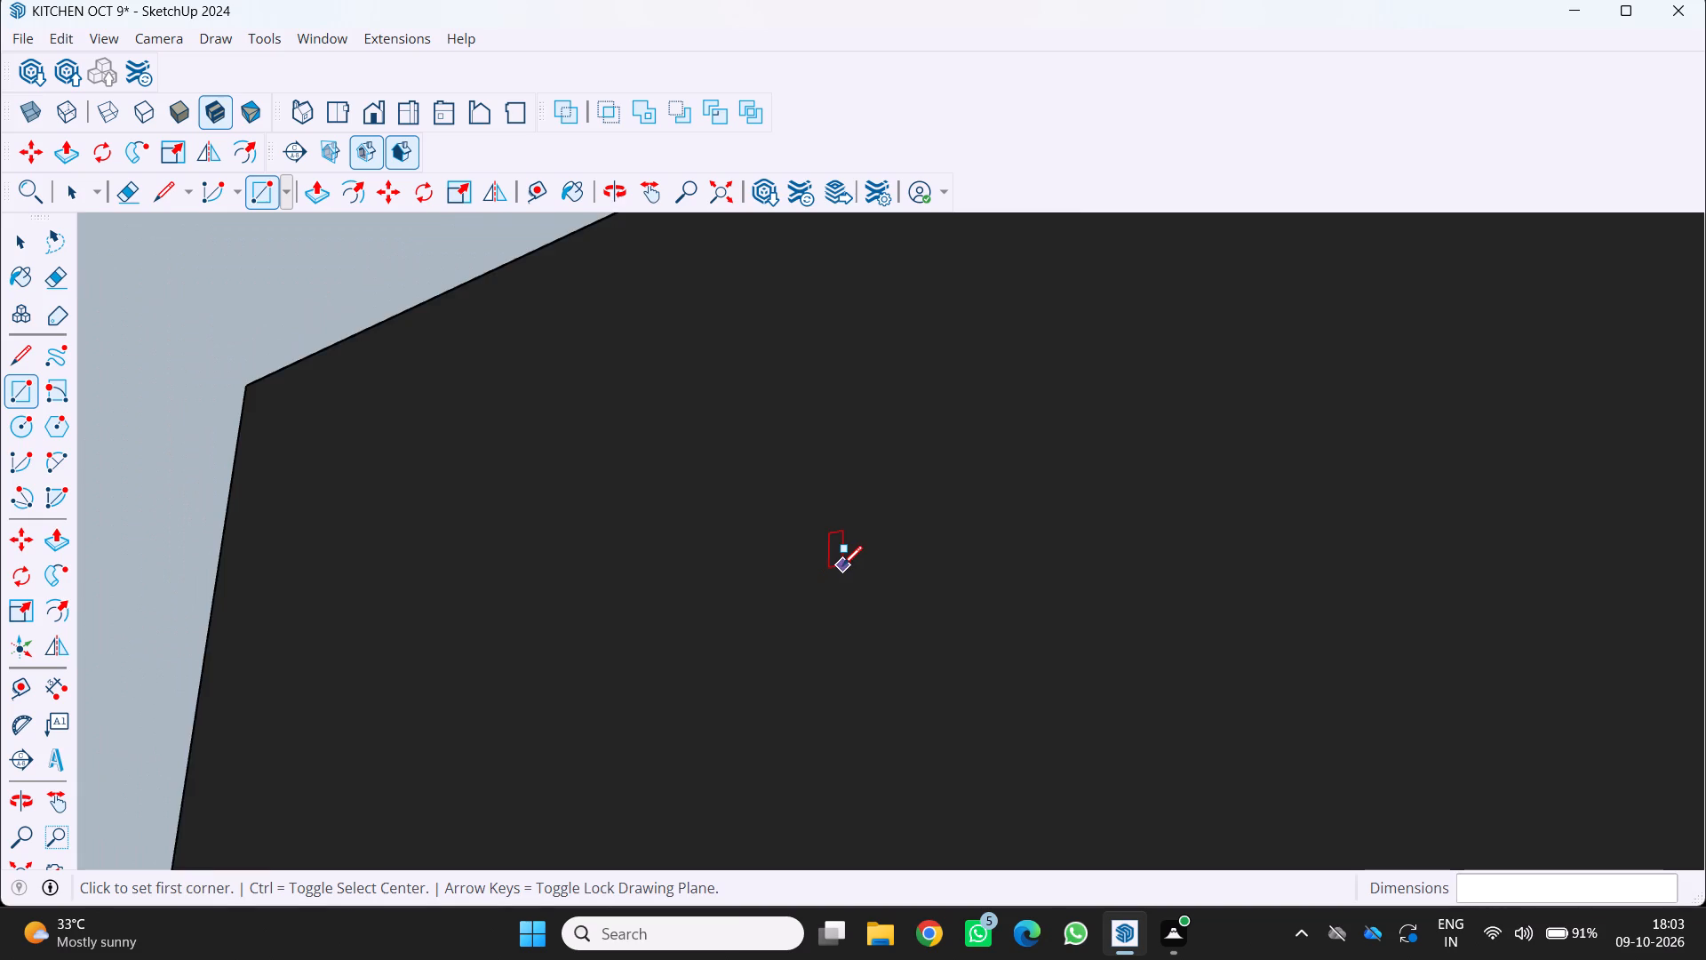
scroll(842, 565, down, 8)
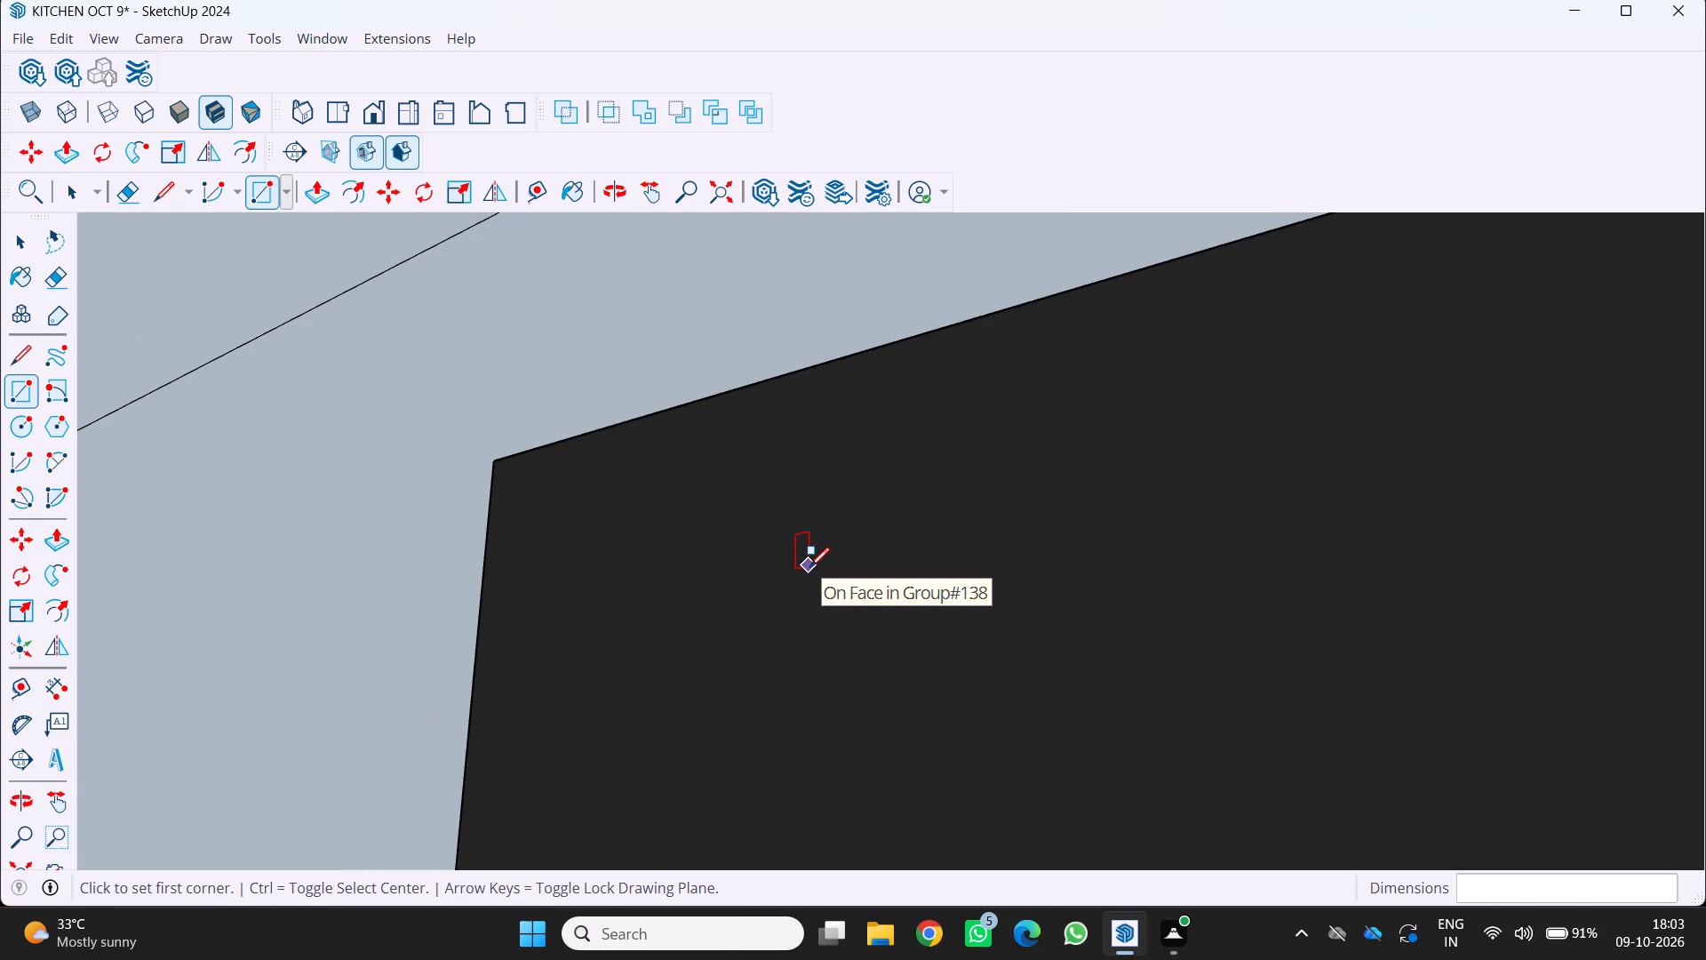
scroll(809, 567, down, 12)
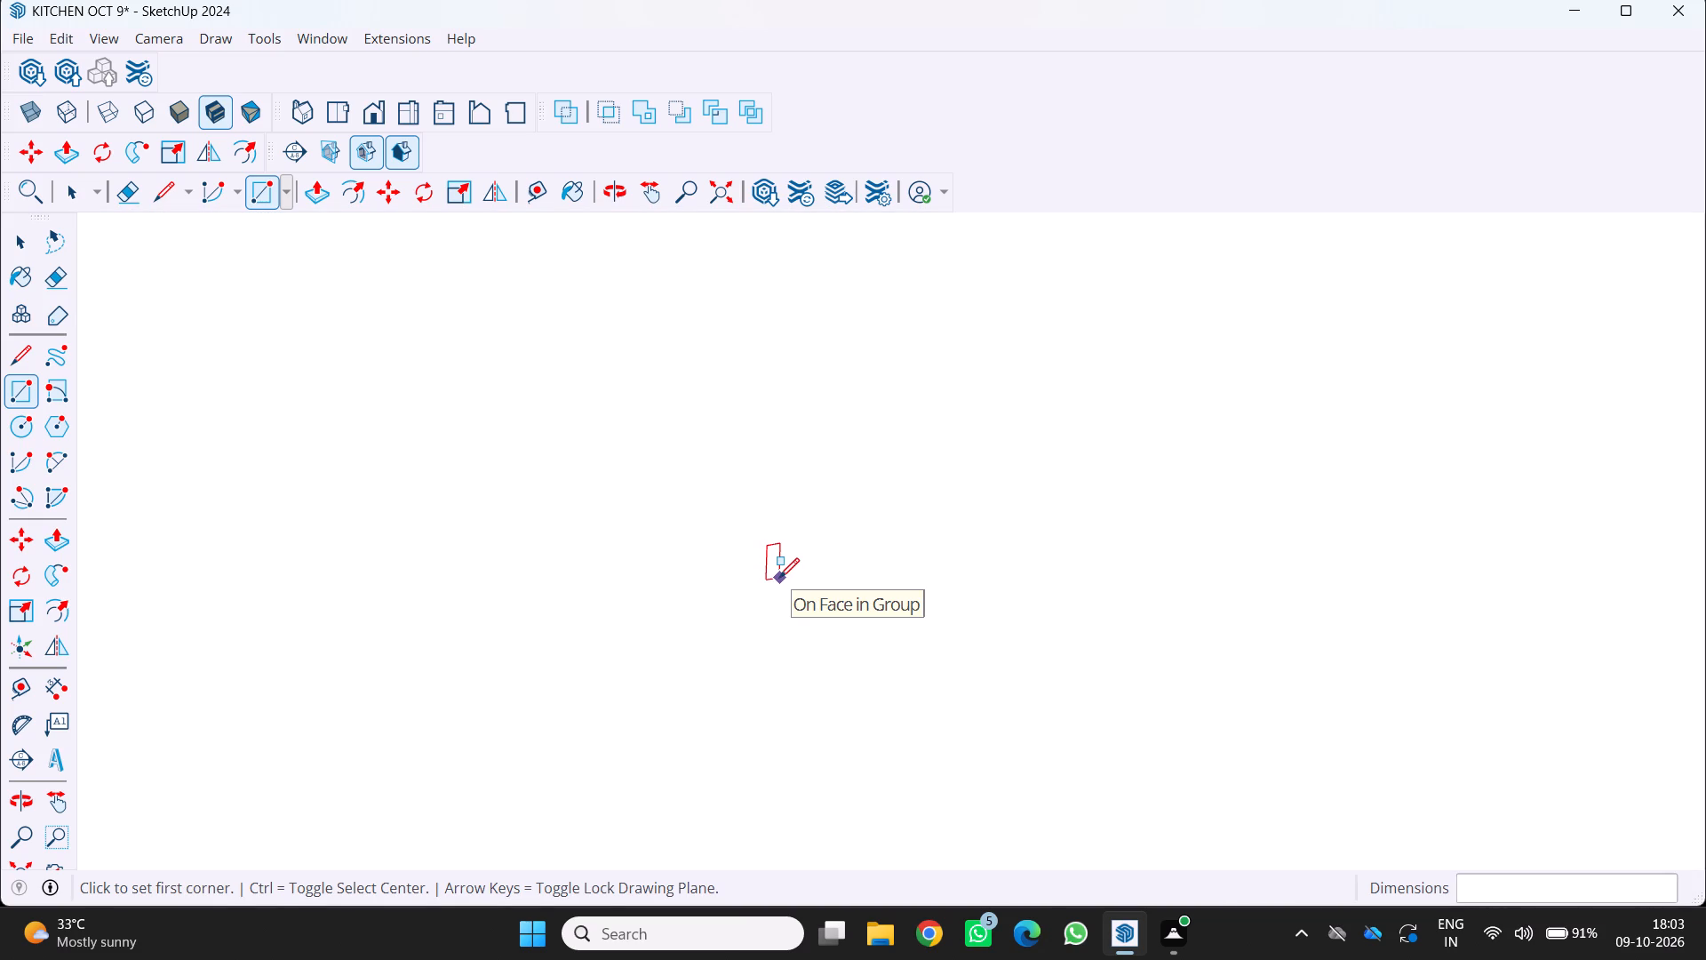
scroll(777, 576, down, 19)
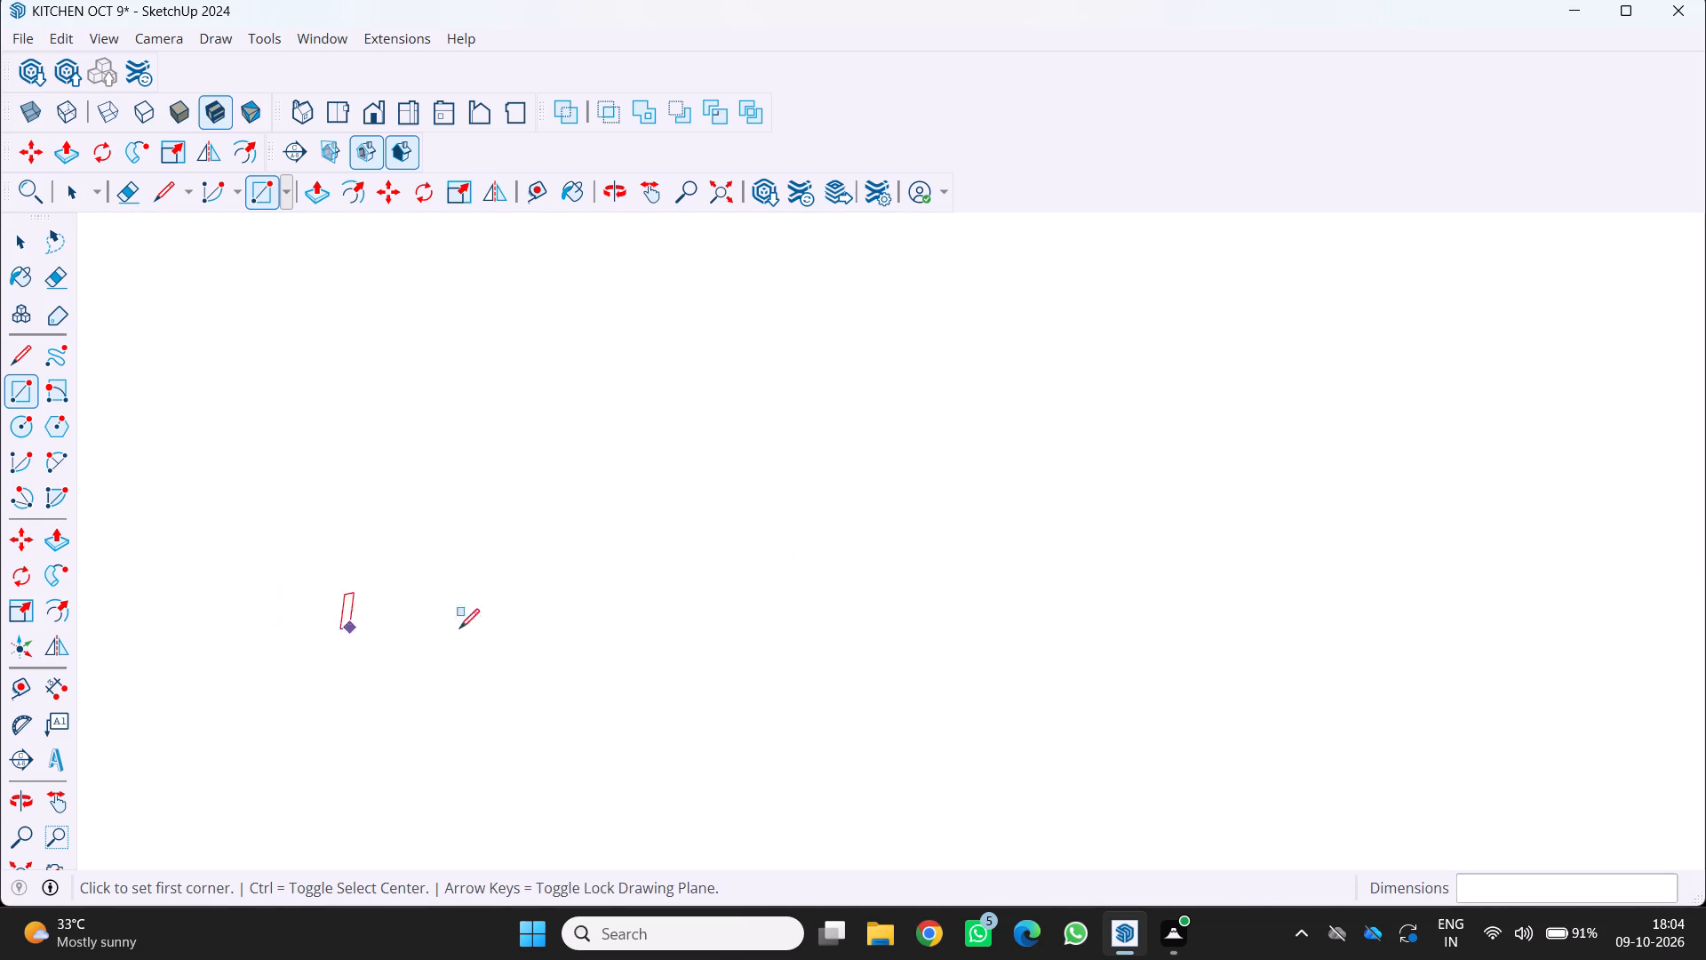
scroll(459, 628, down, 20)
scroll(459, 628, down, 9)
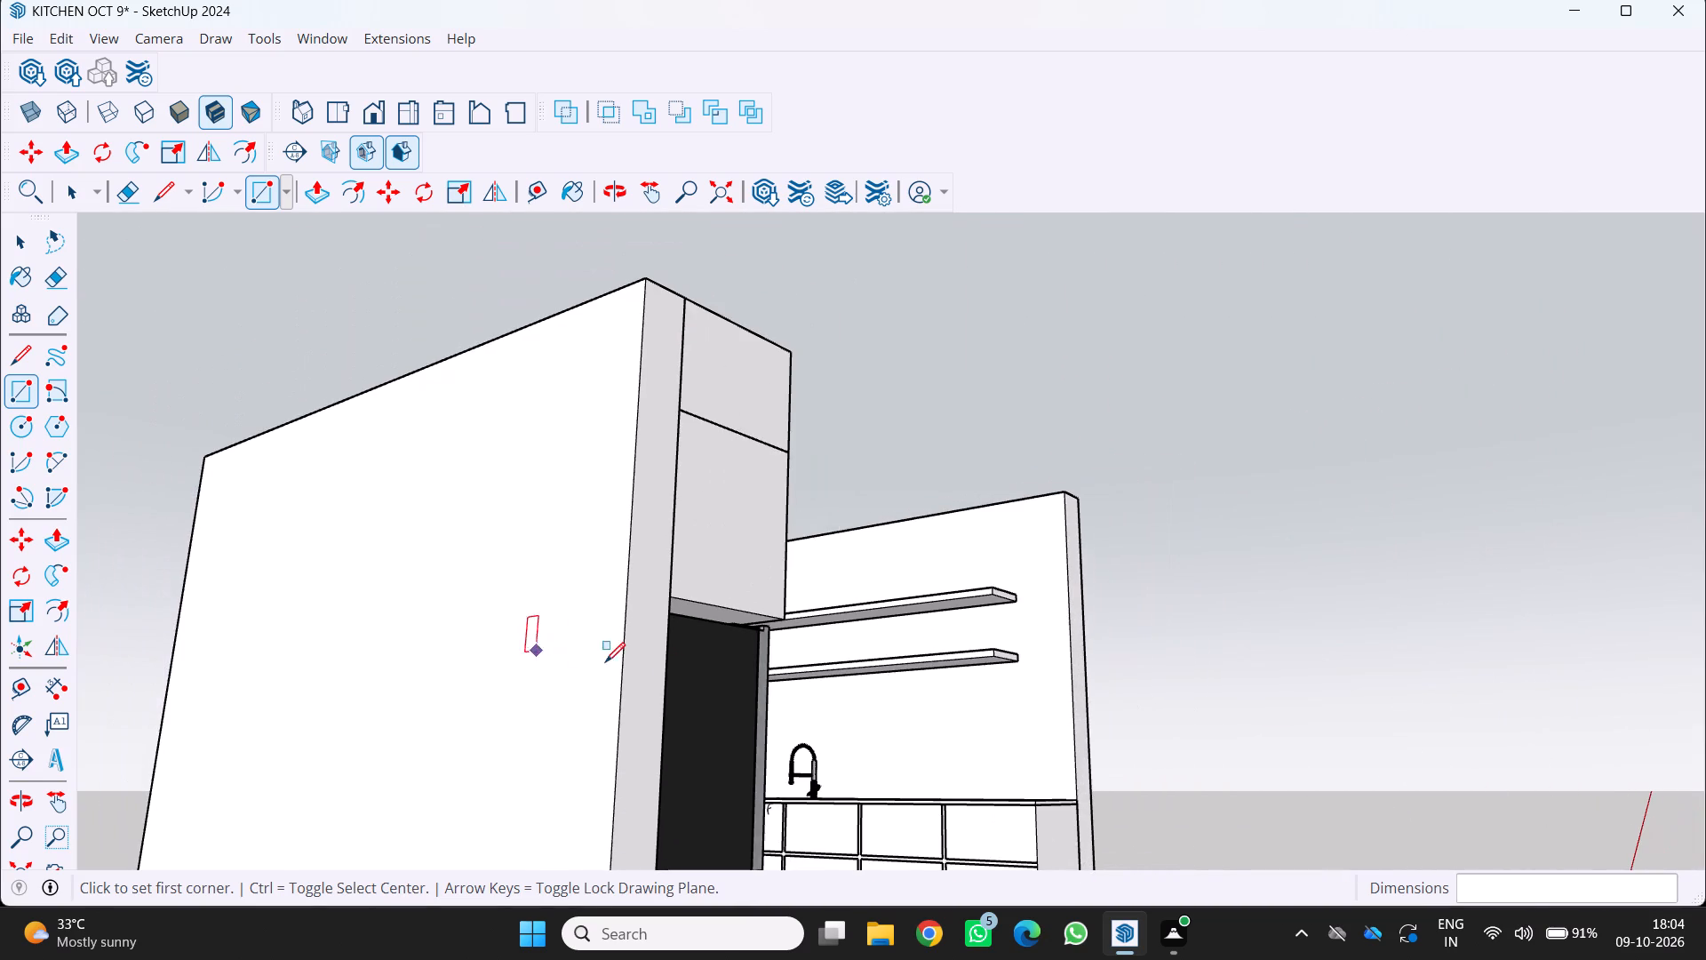
middle_click(659, 674)
middle_drag(659, 674, 314, 721)
middle_click(311, 722)
scroll(952, 549, down, 6)
middle_click(952, 548)
middle_drag(906, 572, 775, 651)
middle_drag(534, 724, 510, 729)
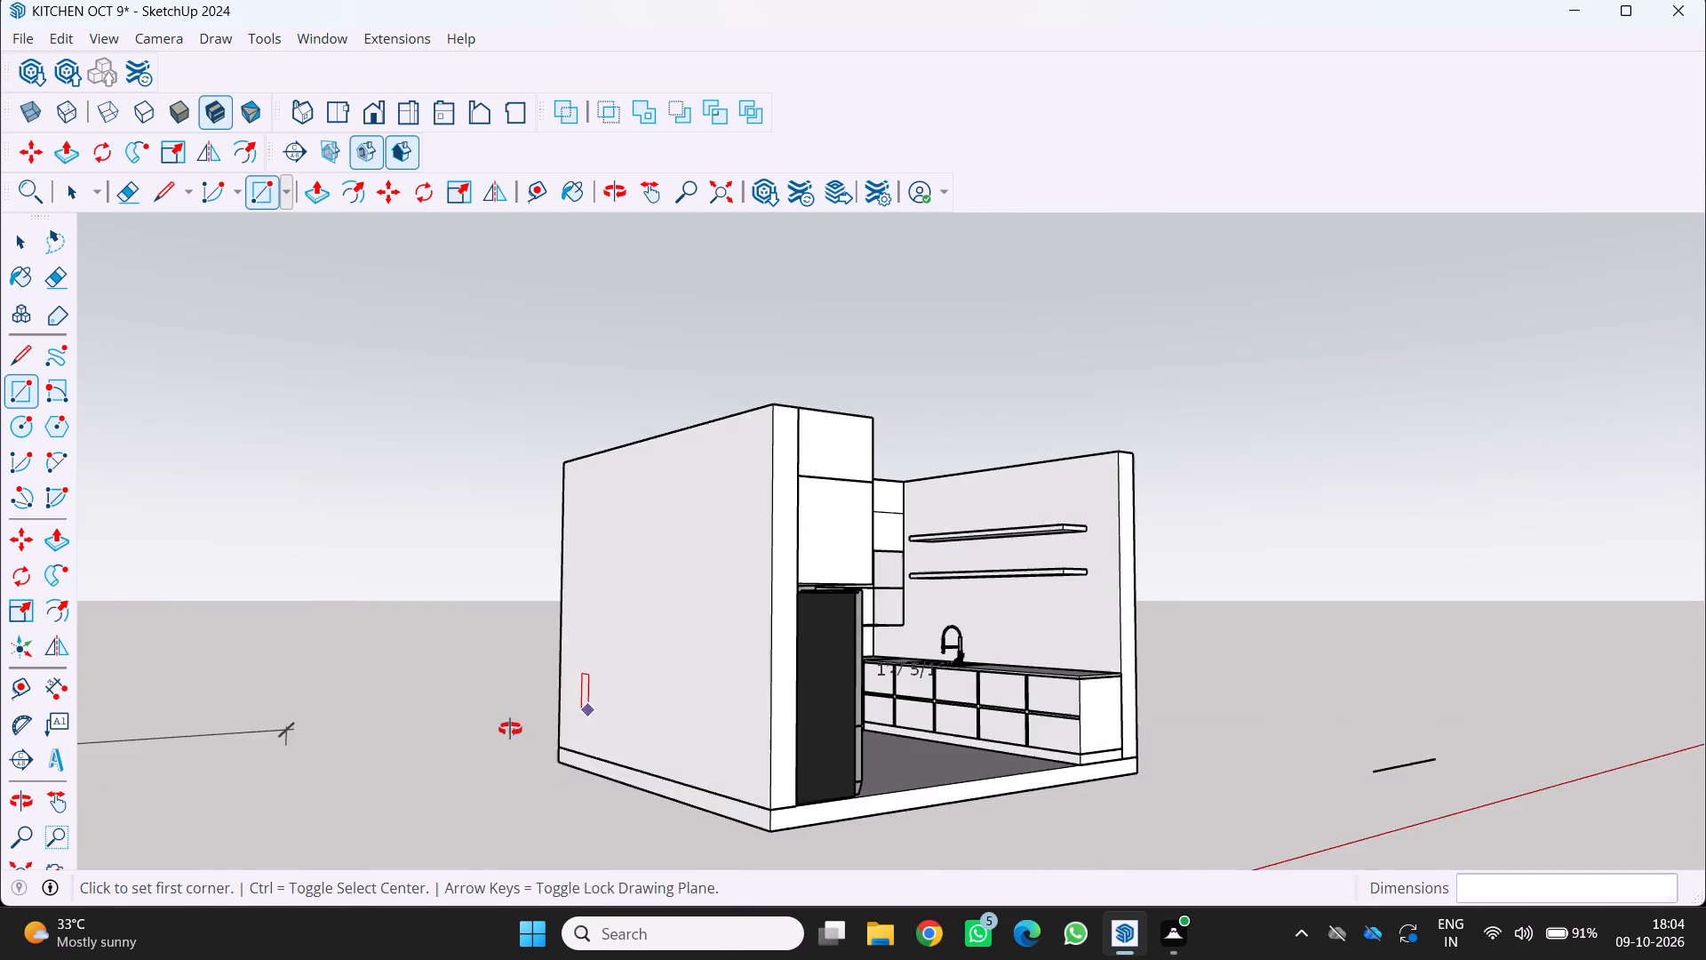
middle_drag(510, 729, 410, 764)
Inspect the kitchen from its open front, focusing on the base of the dark-sided refrigerator at the floor slab's edge.
scroll(623, 803, up, 6)
middle_click(890, 856)
middle_drag(769, 869, 515, 862)
middle_click(507, 862)
middle_click(498, 863)
scroll(472, 842, up, 6)
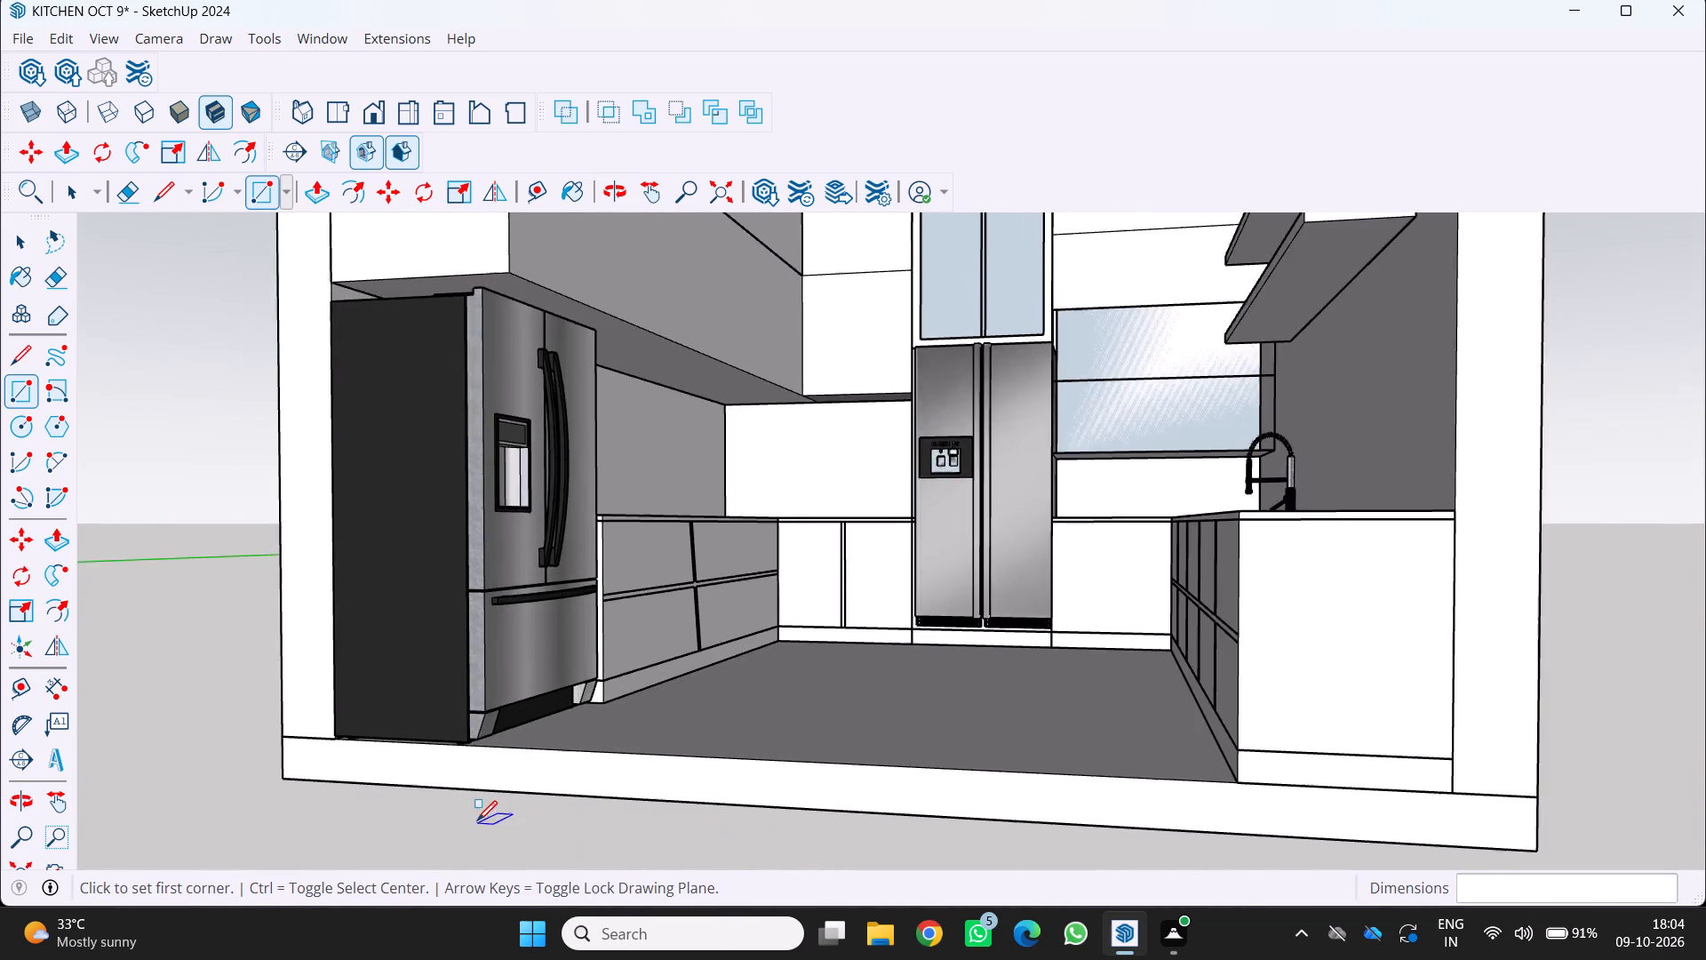
scroll(477, 820, up, 2)
scroll(450, 716, up, 11)
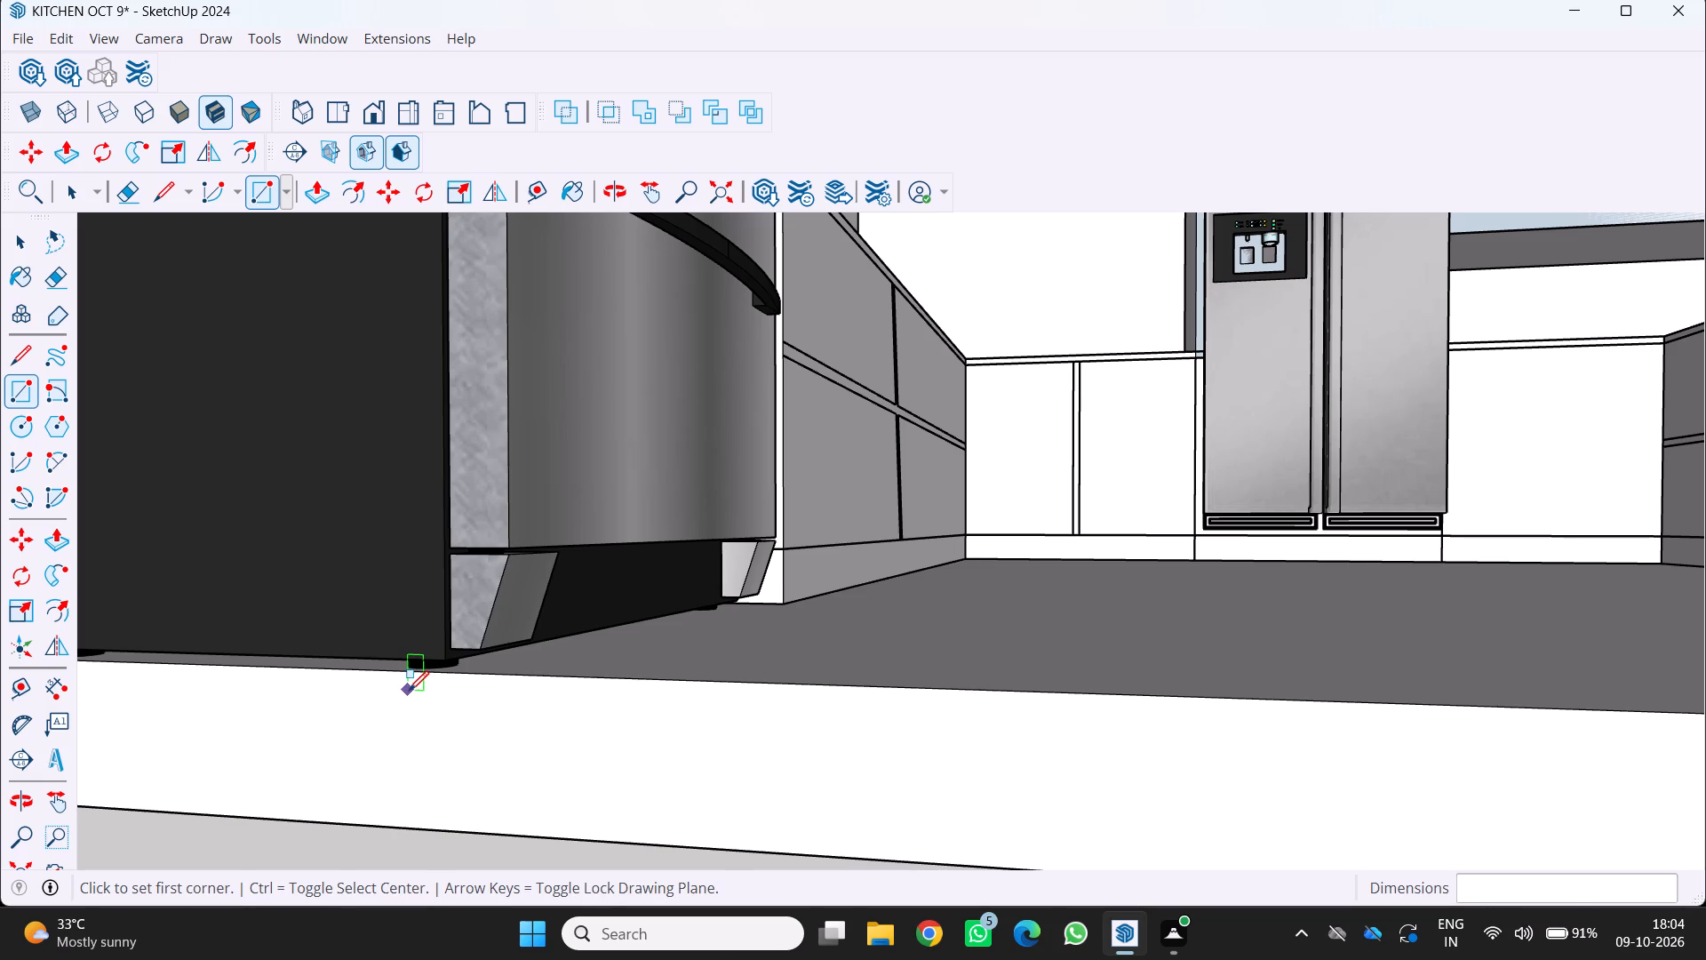
scroll(398, 688, down, 8)
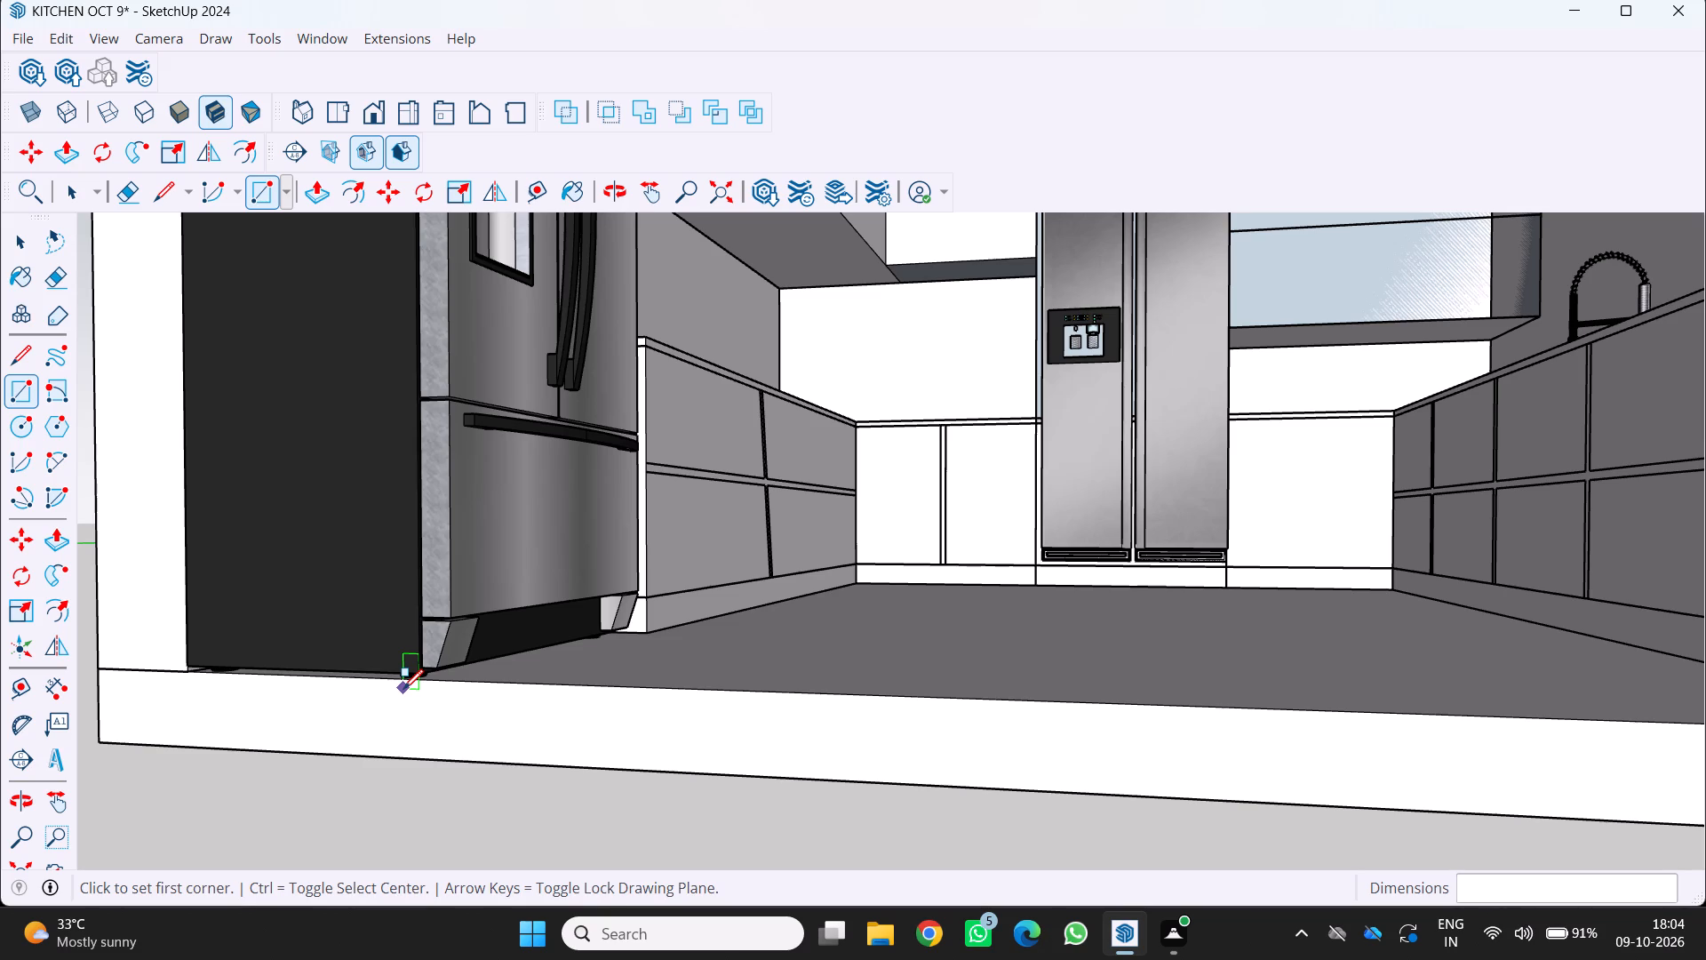
scroll(369, 683, down, 8)
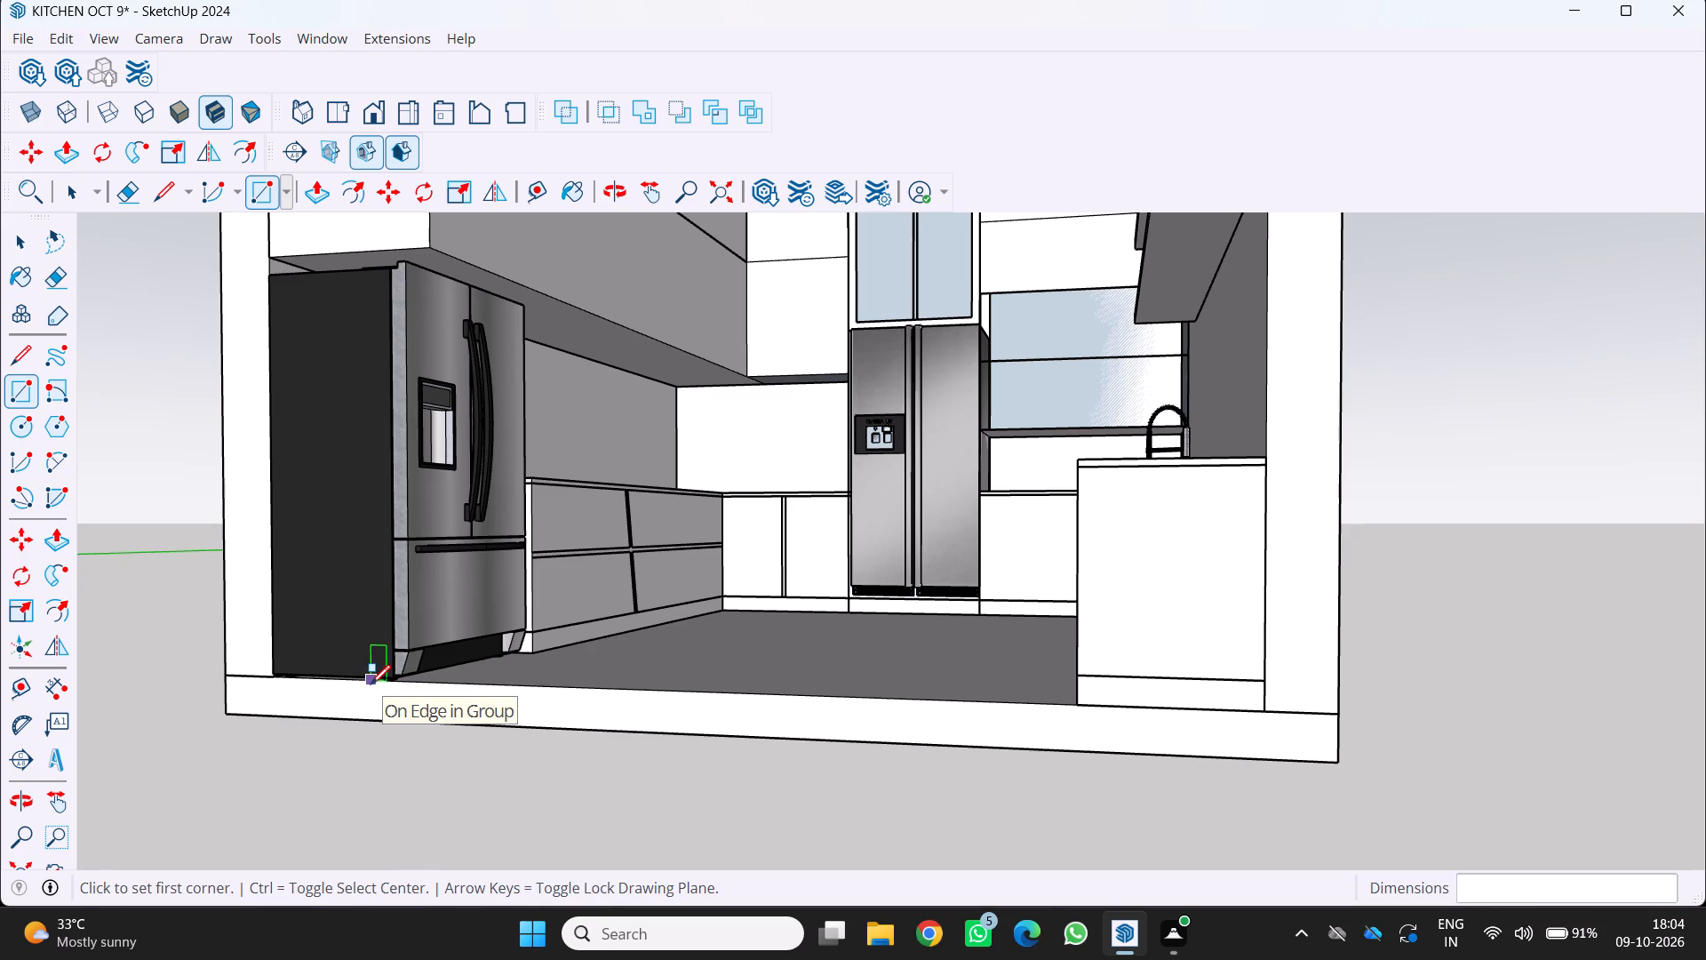
scroll(355, 680, down, 2)
middle_click(348, 675)
middle_click(355, 677)
middle_click(371, 684)
middle_drag(387, 694, 399, 702)
middle_click(411, 756)
middle_click(414, 763)
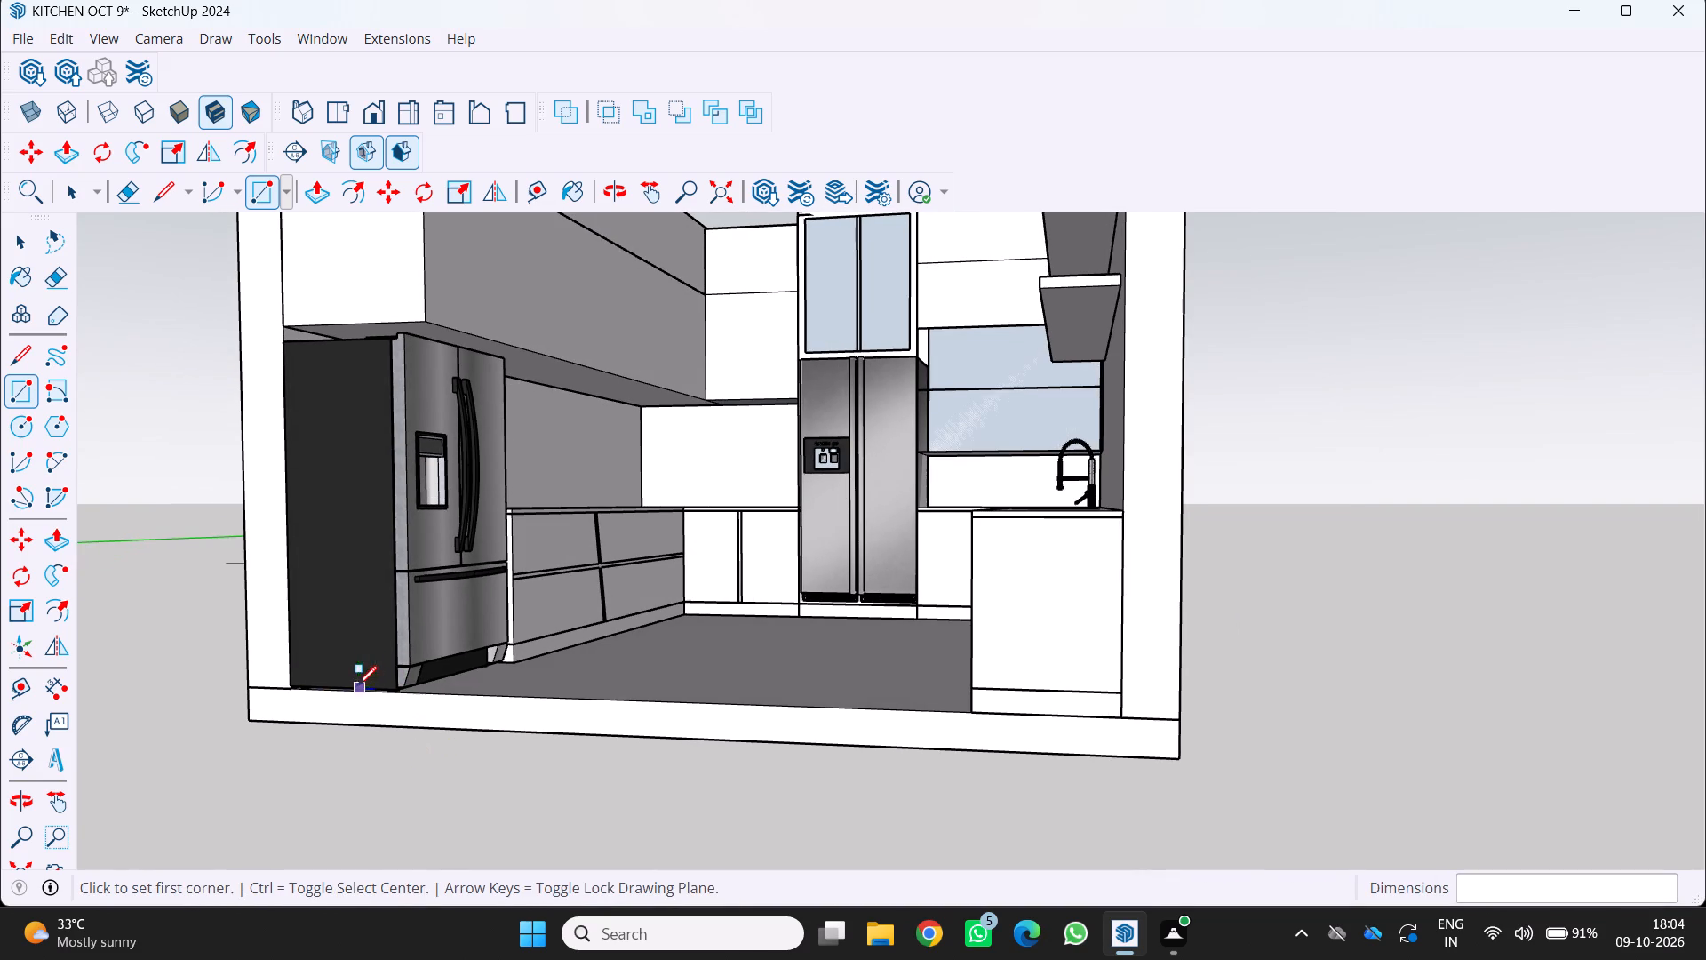
middle_click(344, 709)
middle_drag(352, 712, 450, 948)
middle_click(450, 953)
middle_click(456, 959)
Draw a rectangle across the open cabinet front beside the back-wall refrigerator, from its upper refrigerator-side corner to the opposite lower front corner.
scroll(546, 590, down, 4)
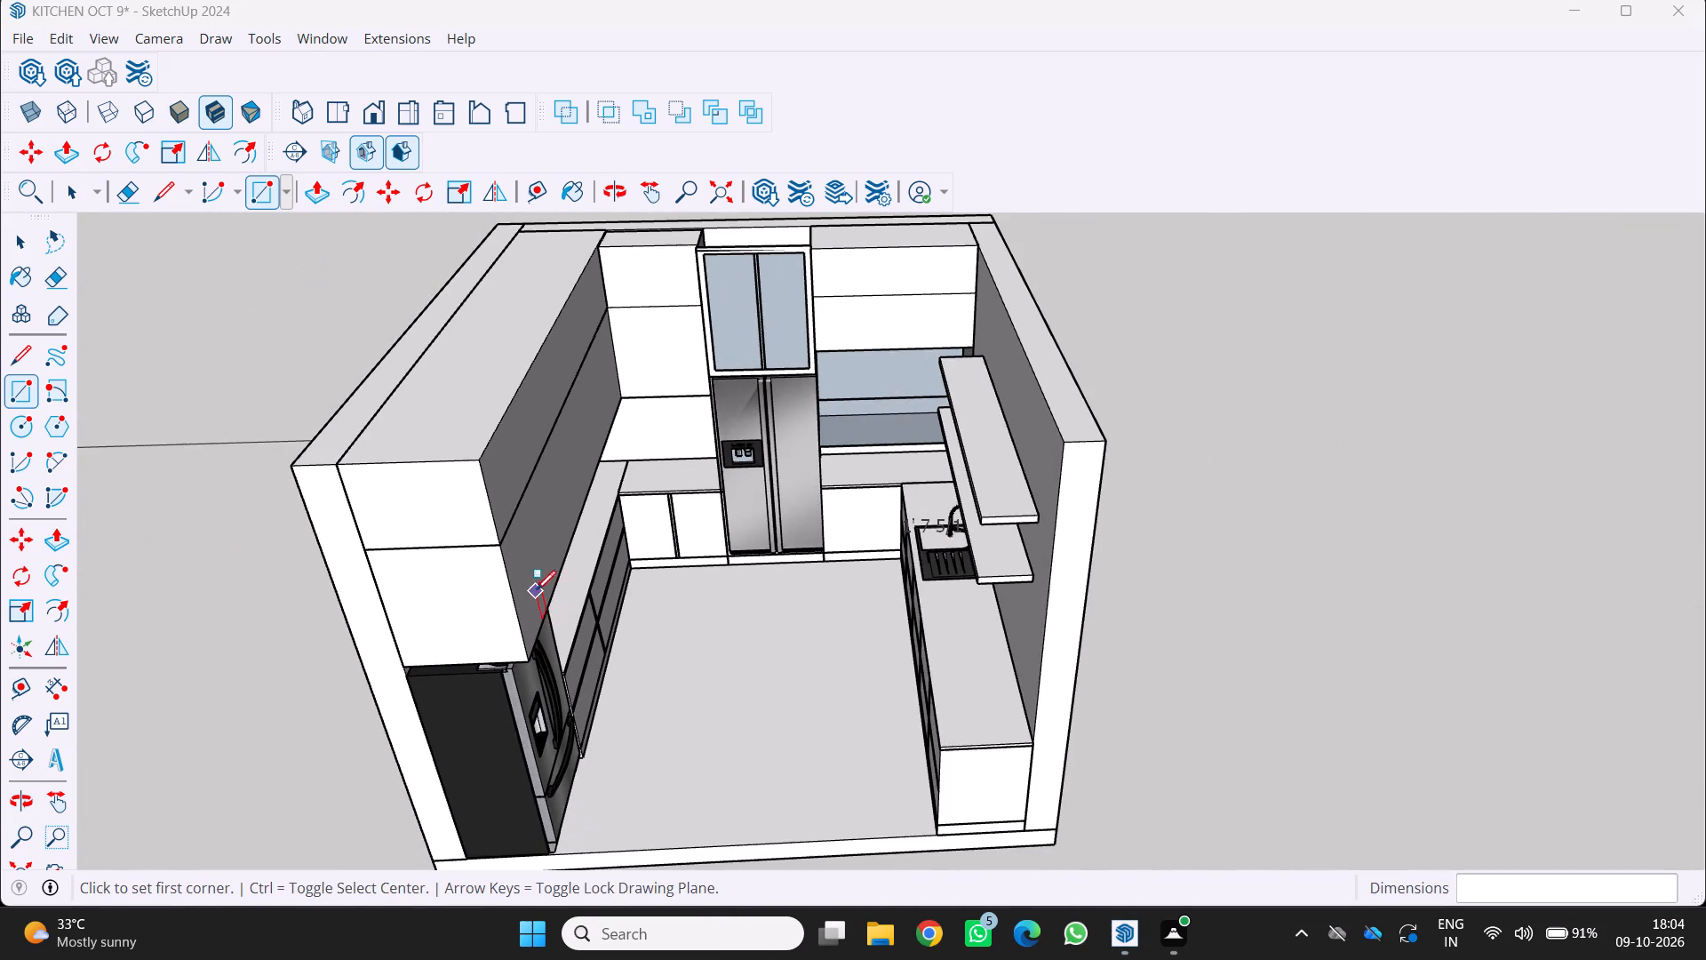
scroll(658, 489, up, 1)
middle_drag(668, 477, 662, 413)
middle_click(664, 412)
scroll(799, 376, up, 6)
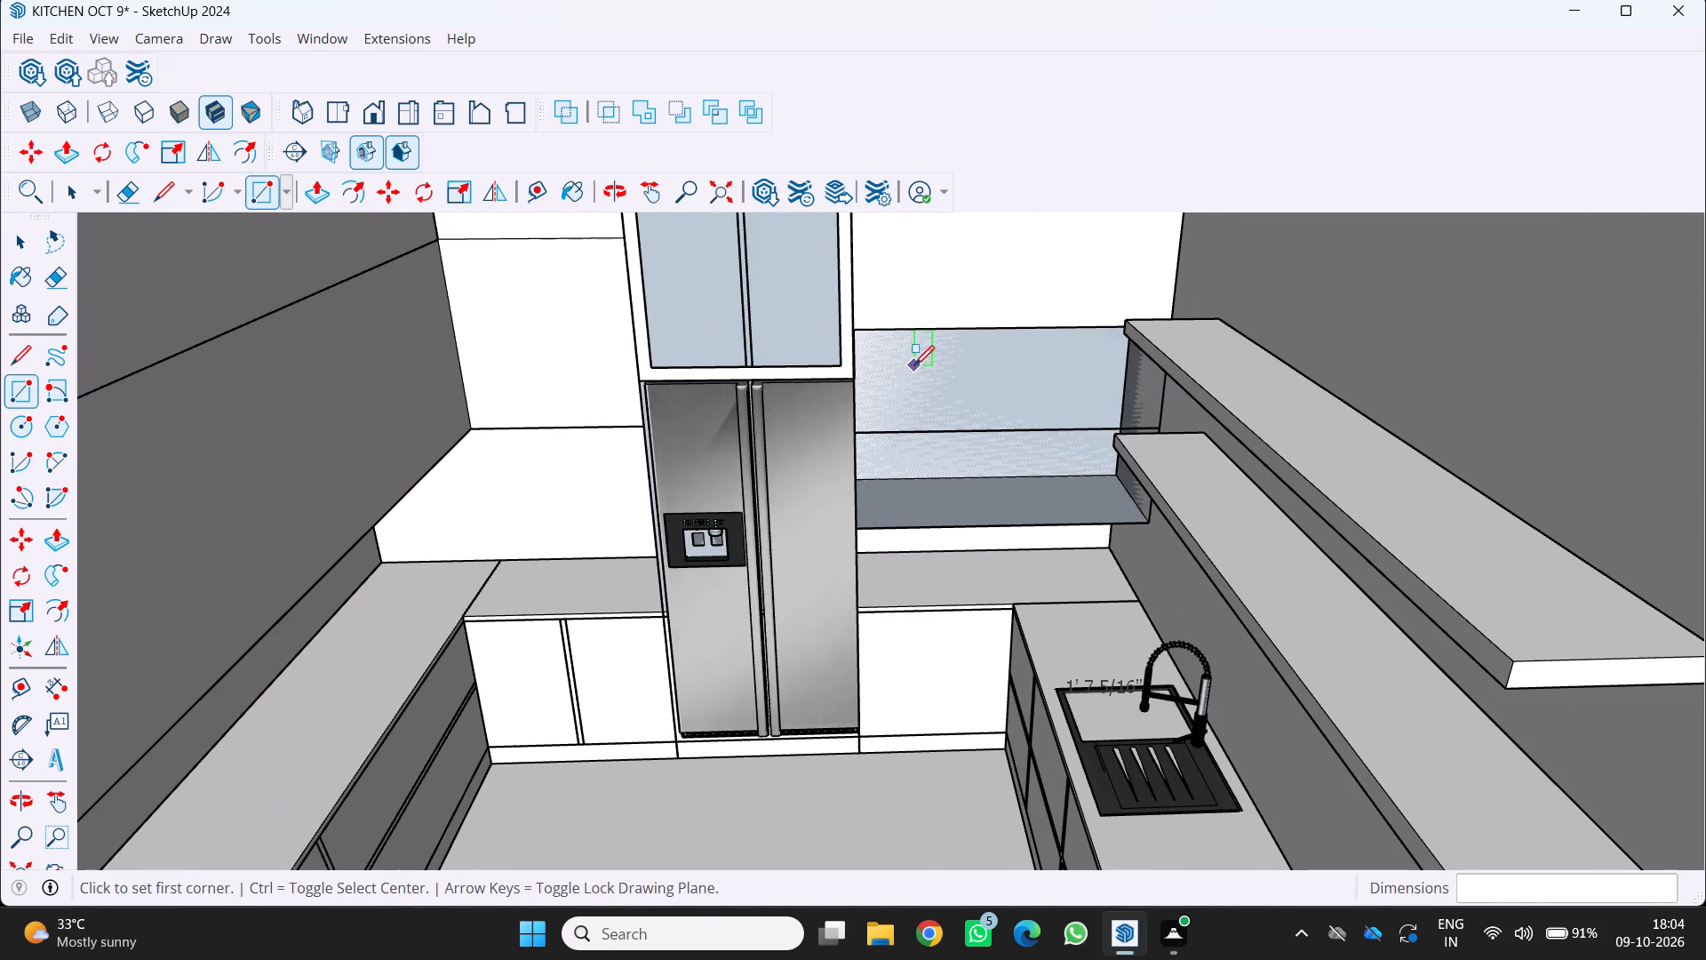
scroll(857, 341, up, 7)
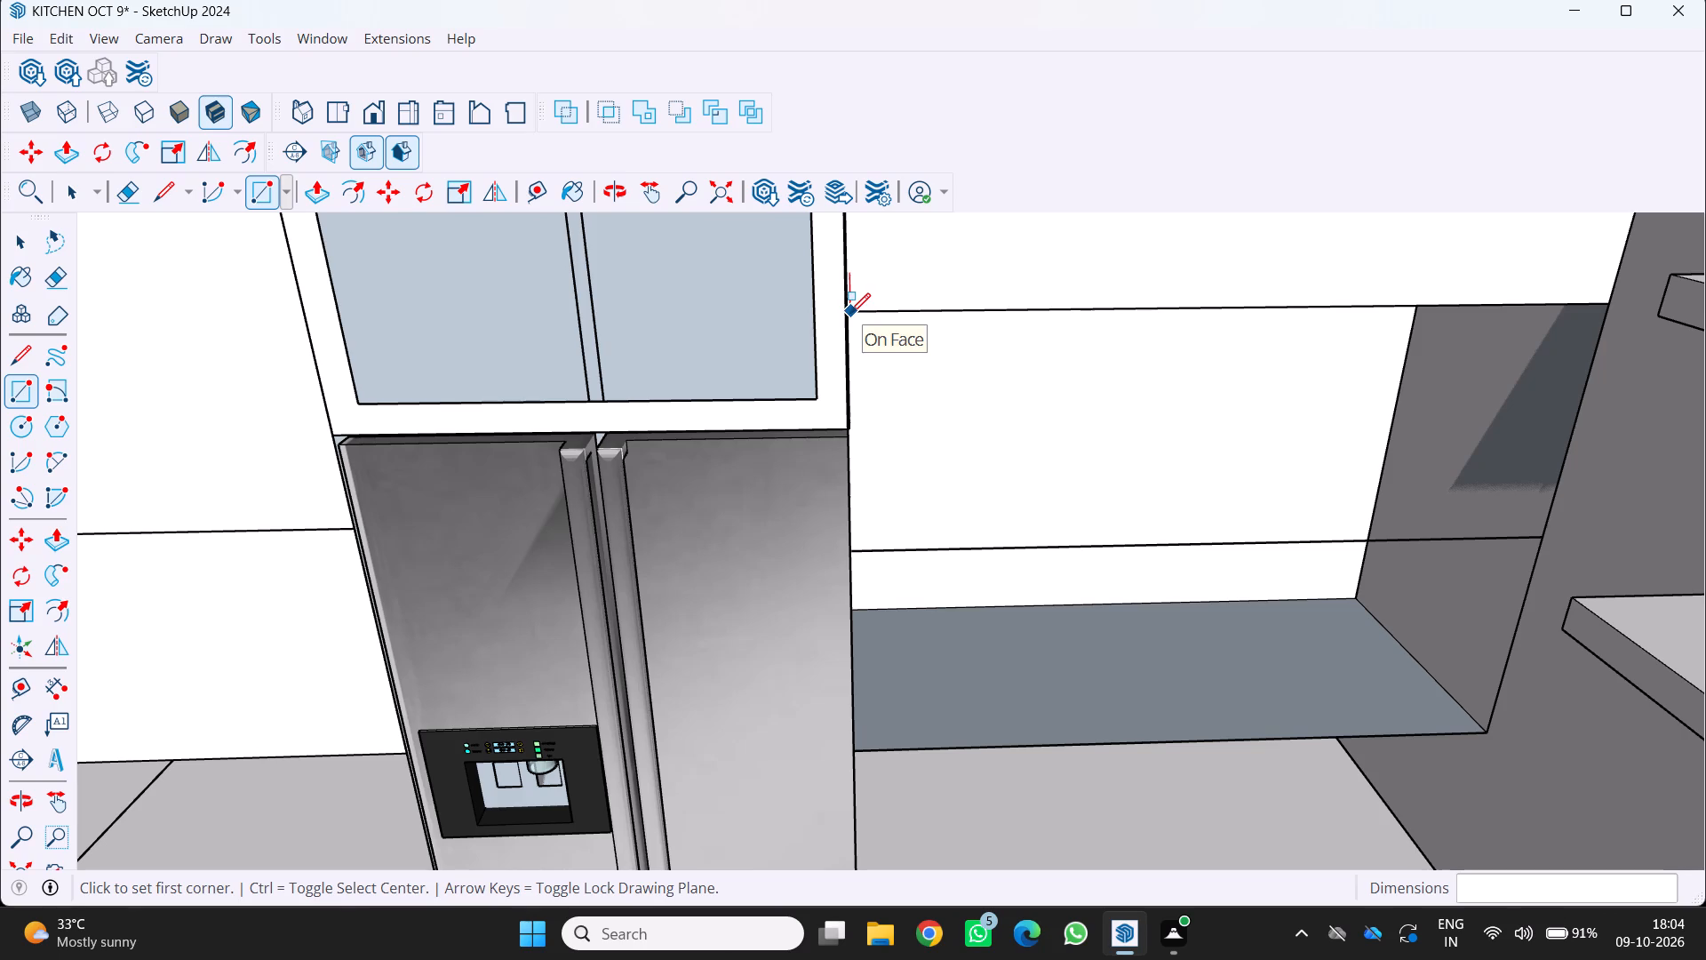
click(846, 312)
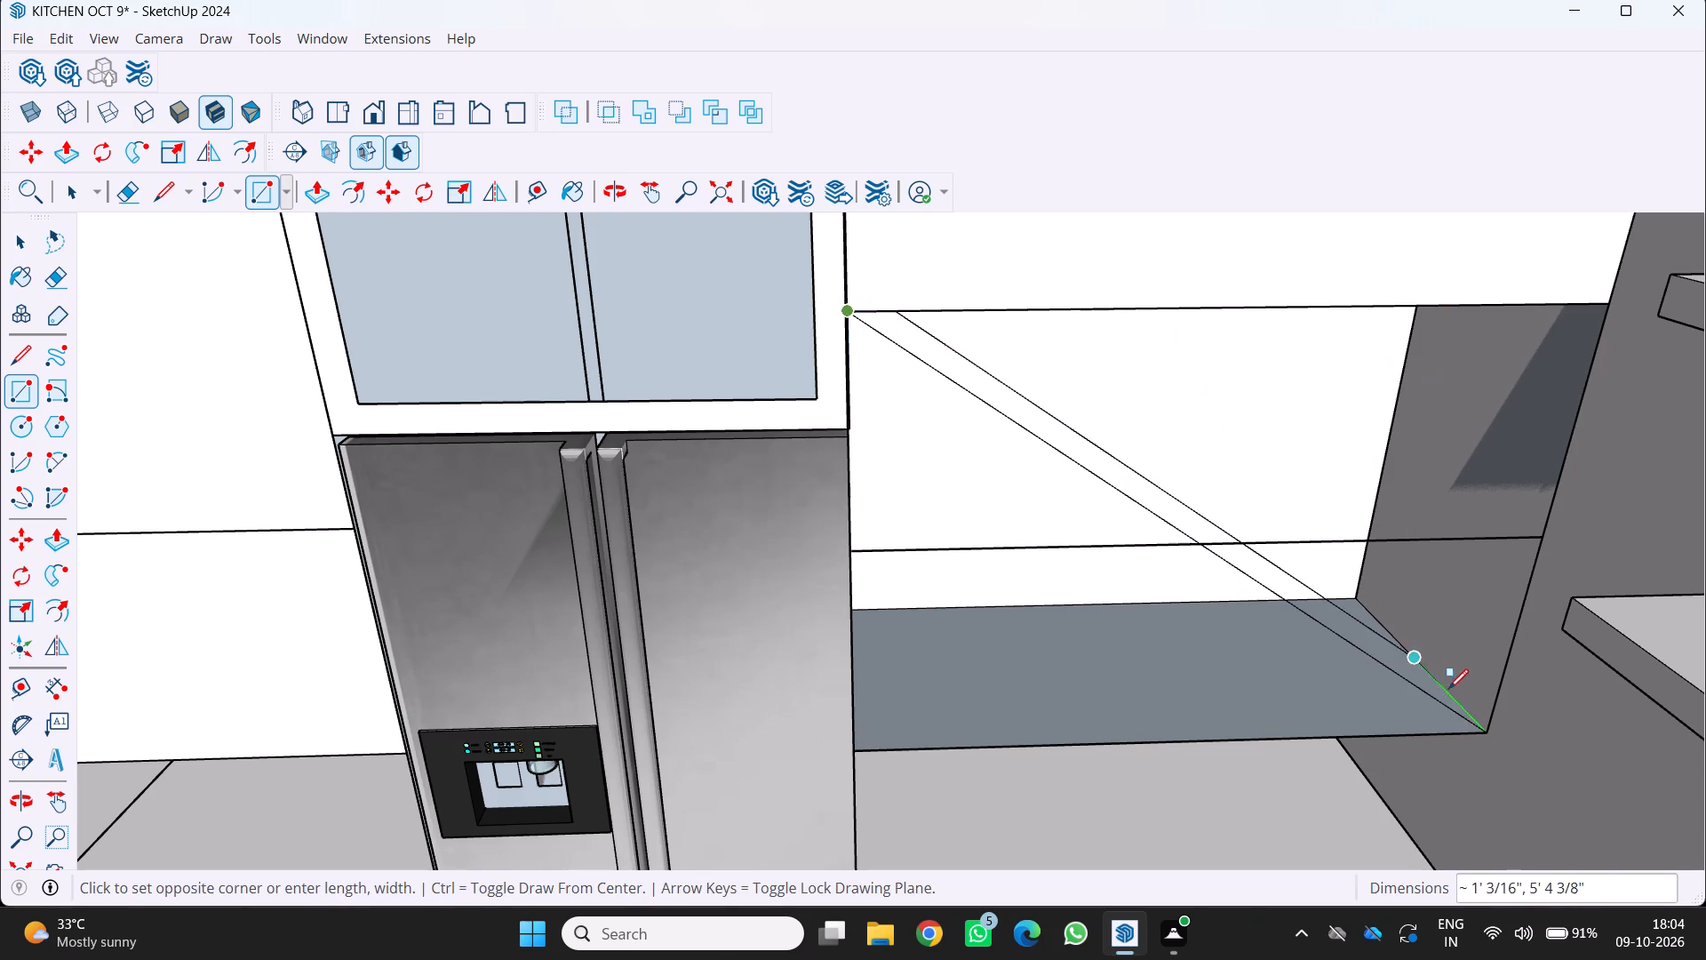
click(1489, 729)
Copy the highest horizontal dividing line on the cabinet front beside the back-wall refrigerator 1" downward.
scroll(1270, 685, down, 5)
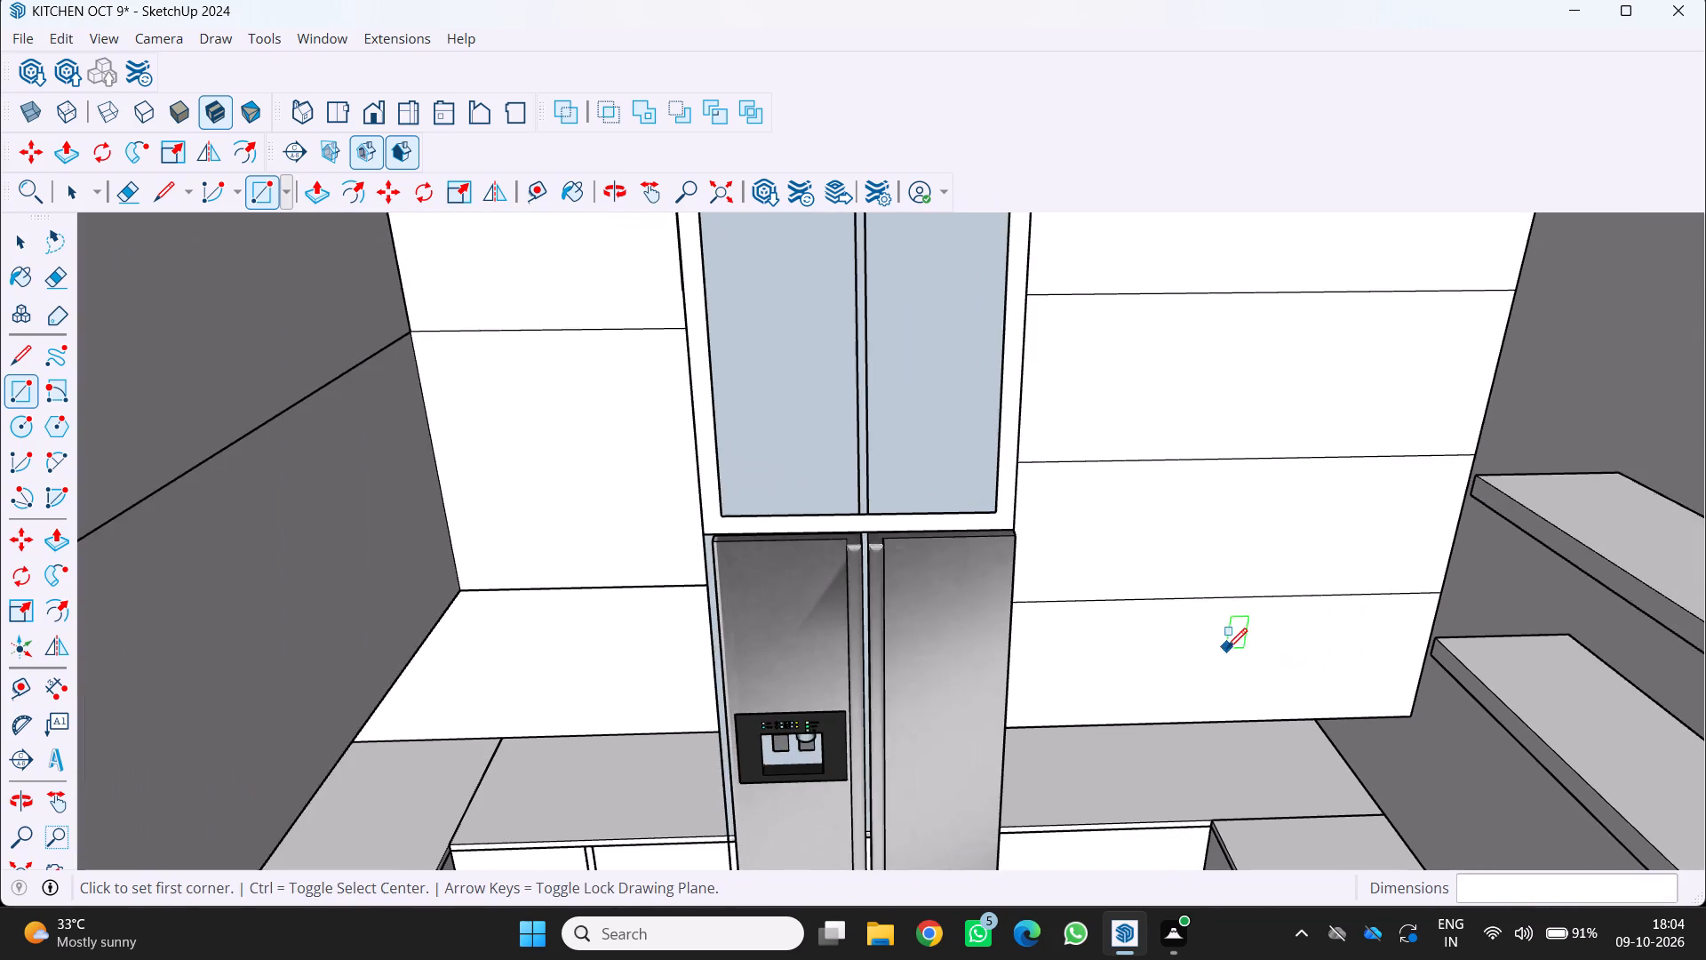
middle_click(1227, 648)
middle_drag(1224, 646, 1141, 463)
scroll(1141, 460, down, 5)
middle_click(1096, 406)
middle_drag(1122, 426, 1190, 516)
middle_click(1194, 525)
middle_click(1196, 525)
middle_click(1196, 525)
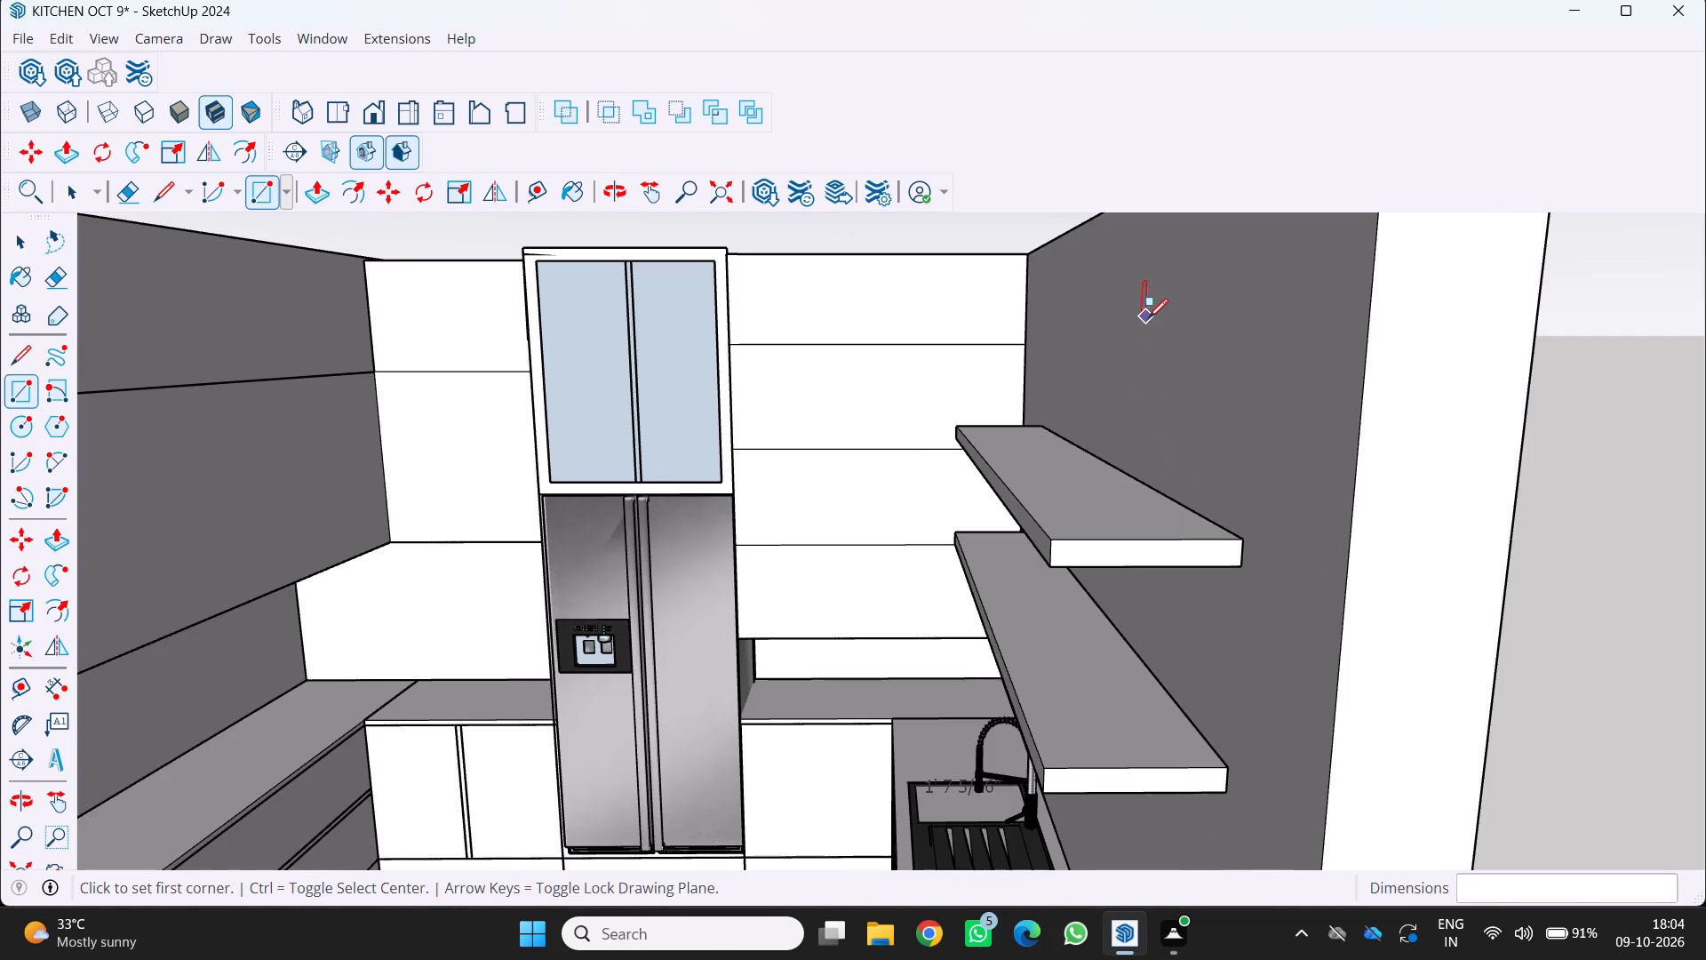
scroll(918, 484, down, 3)
key(space)
key(space)
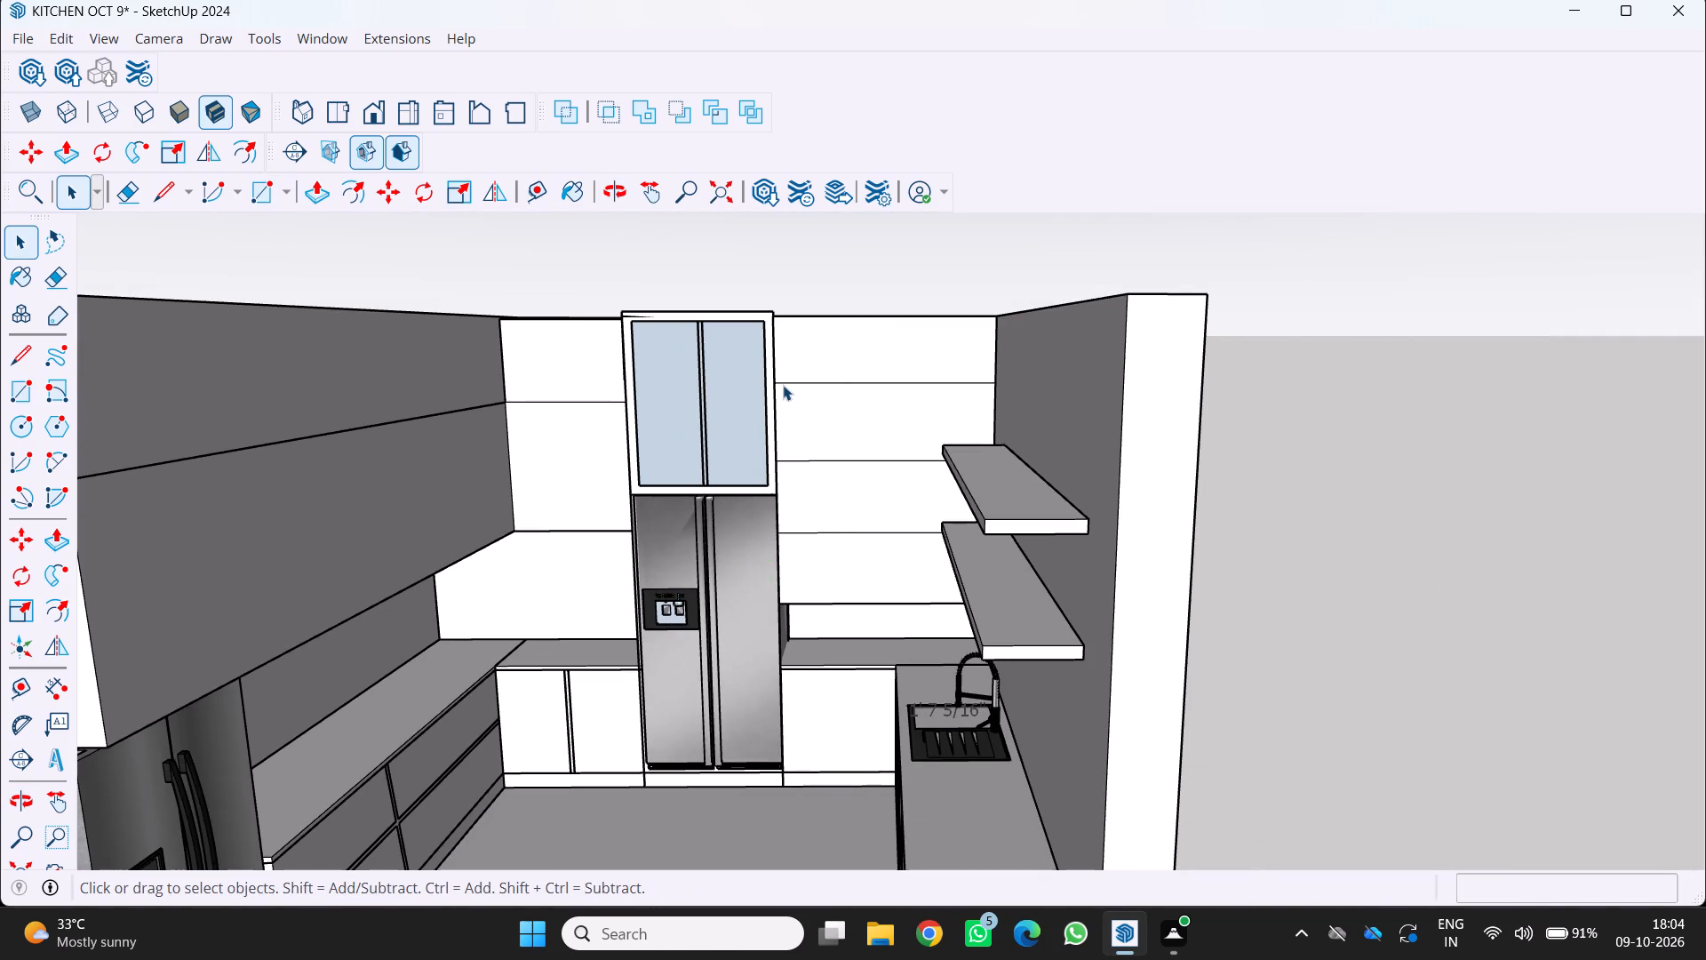
scroll(782, 387, up, 7)
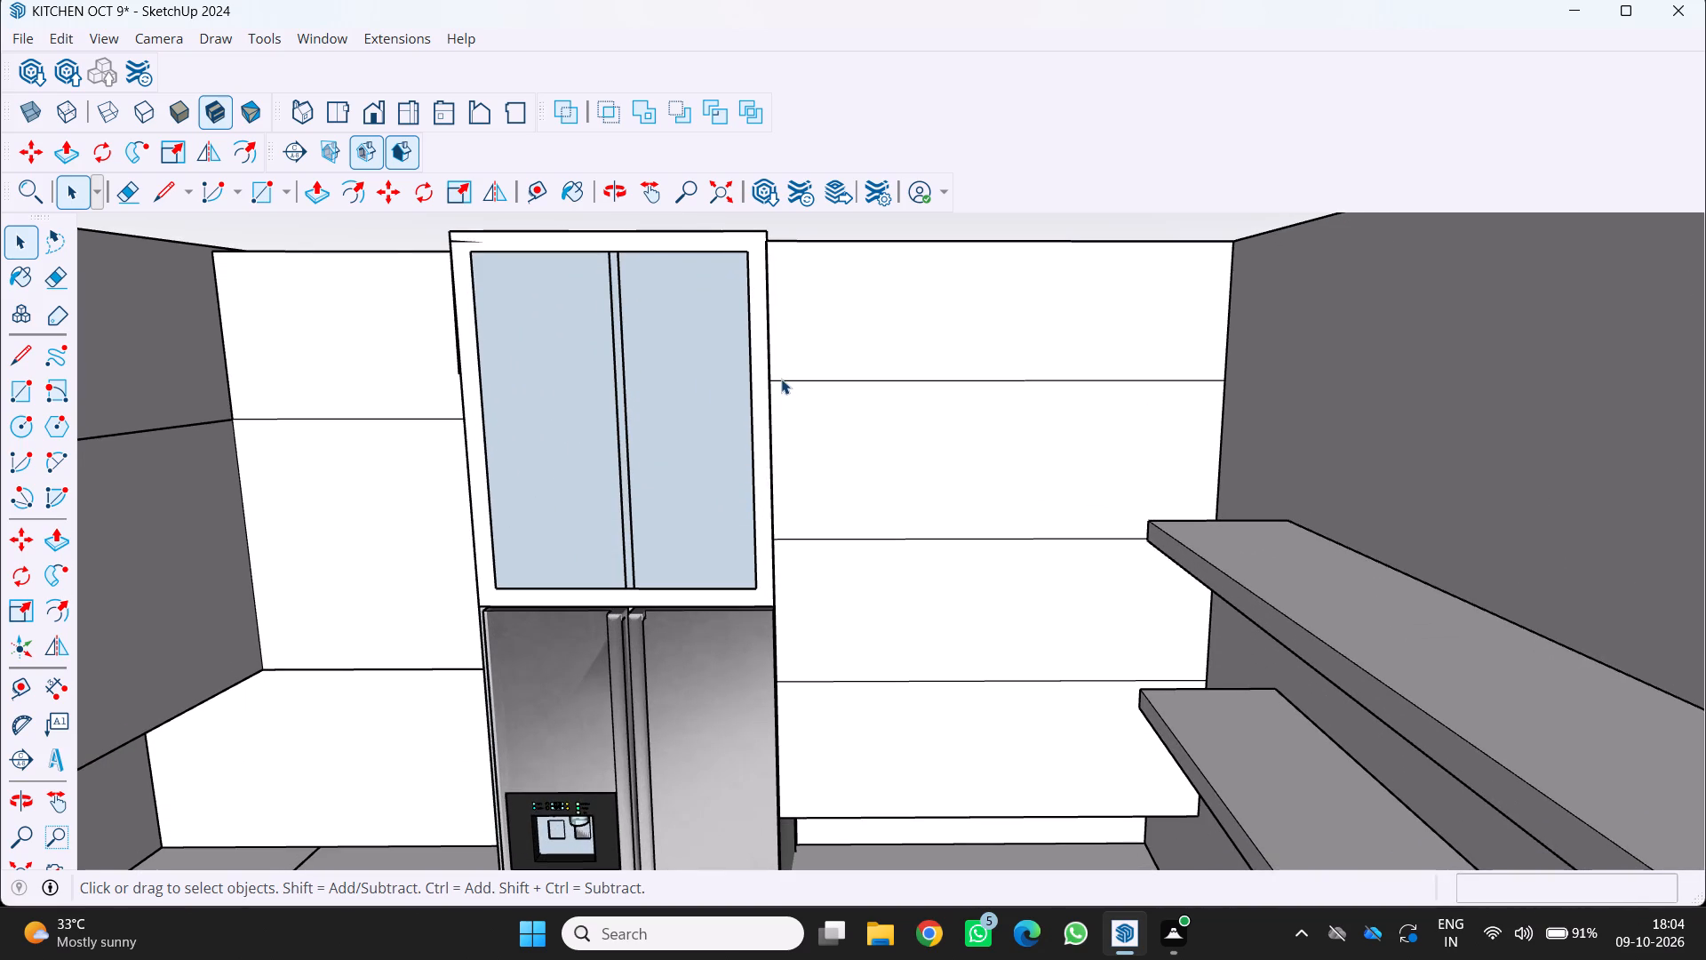
click(778, 379)
key(m)
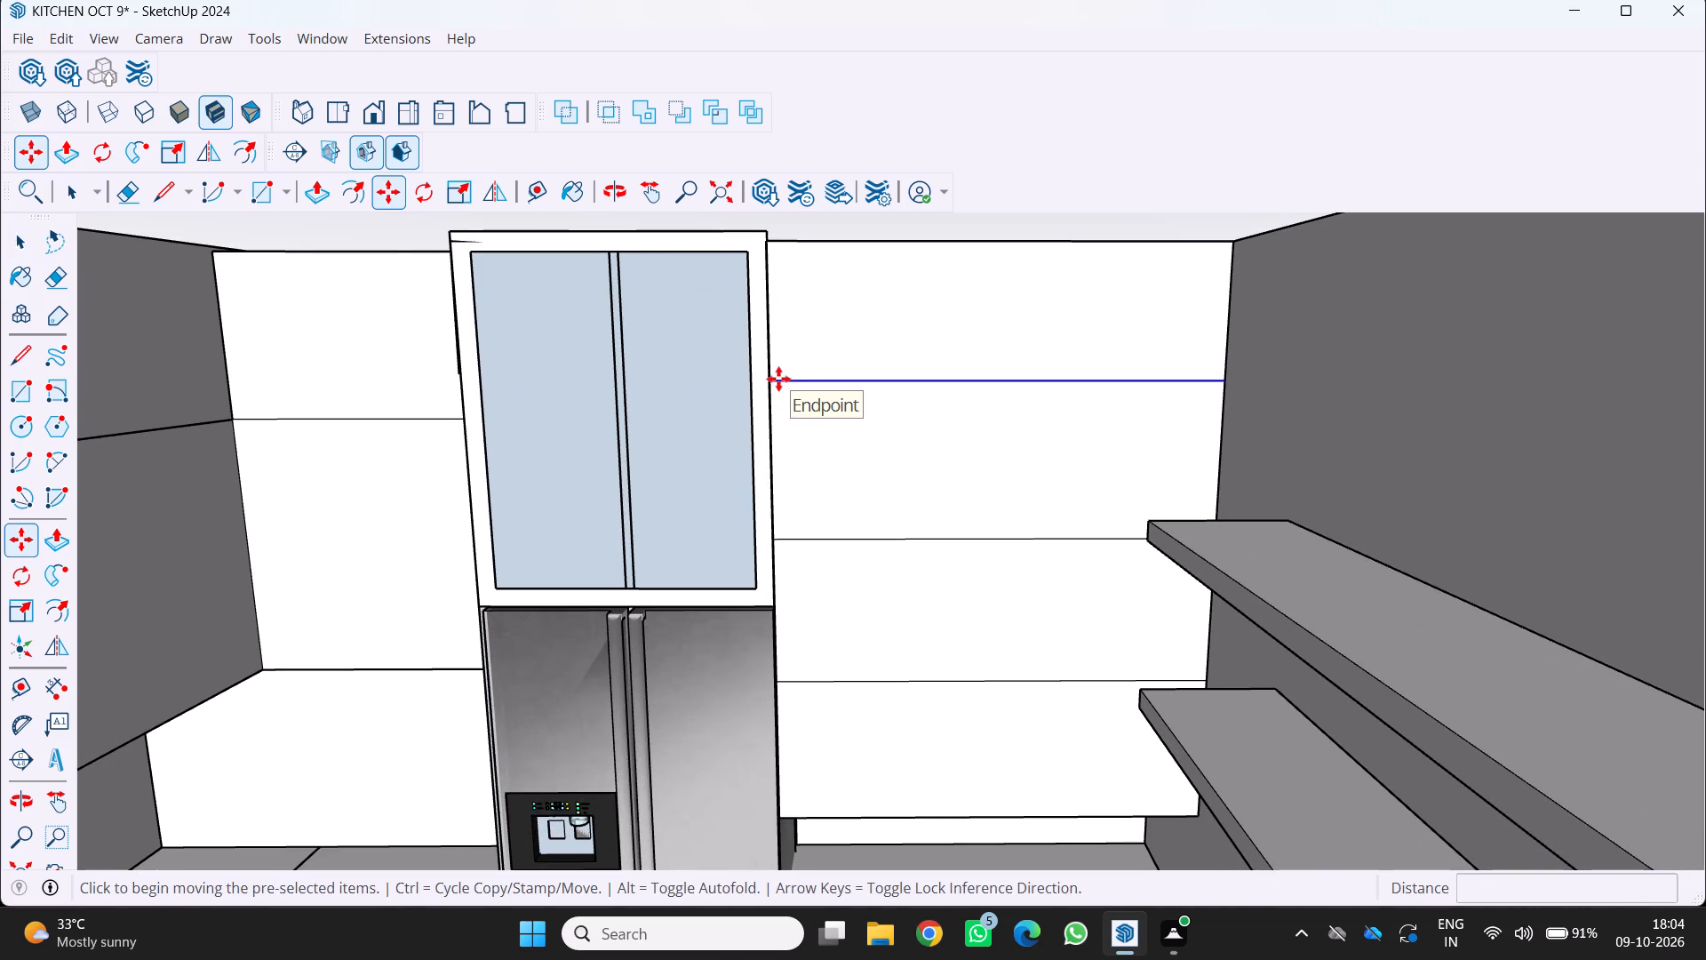
scroll(776, 378, up, 3)
click(773, 380)
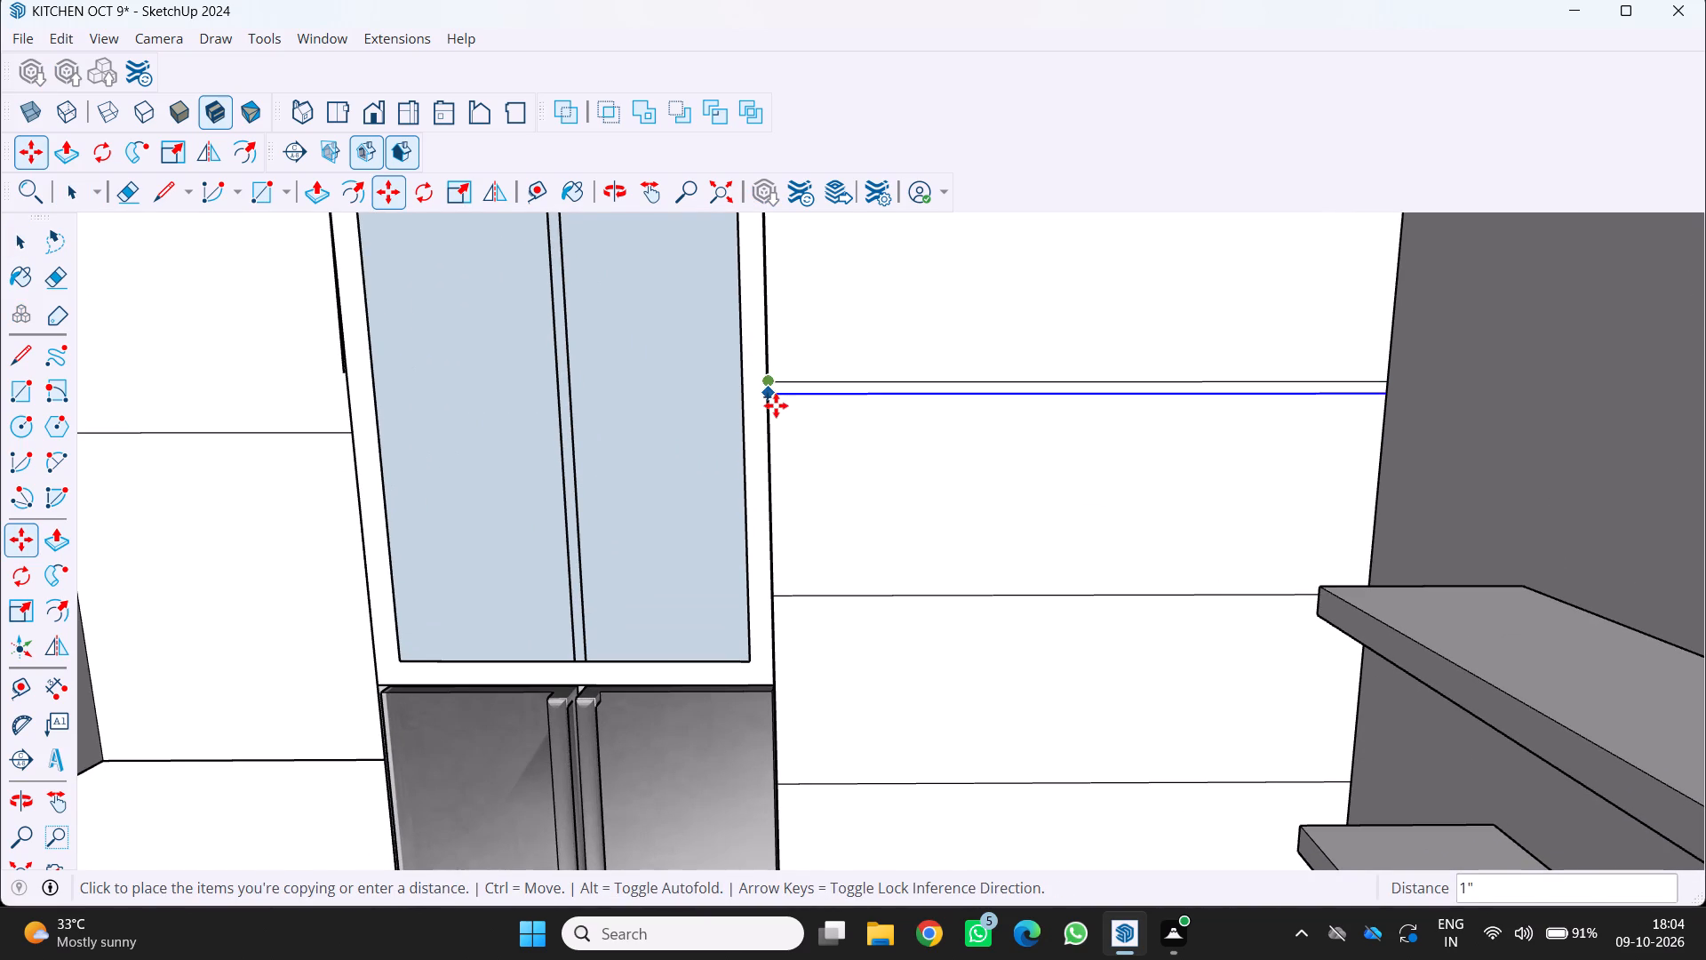
key(1)
key(Return)
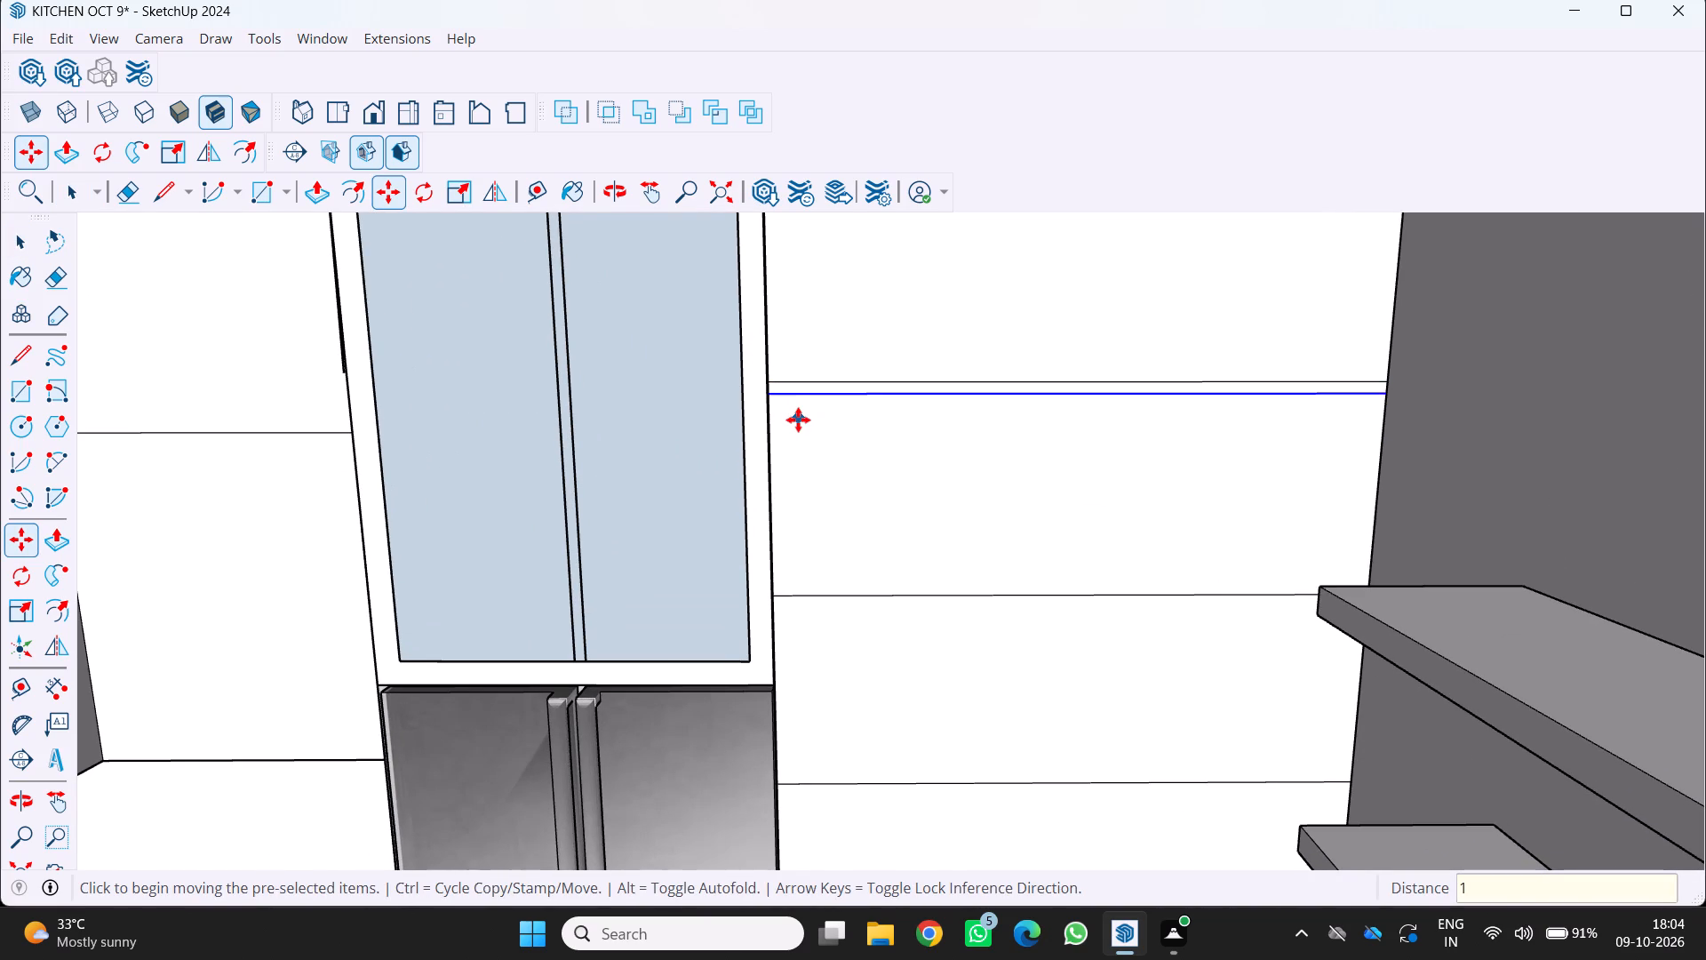
Move the copied dividing line another 2" downward on the cabinet front.
scroll(798, 420, down, 4)
click(804, 450)
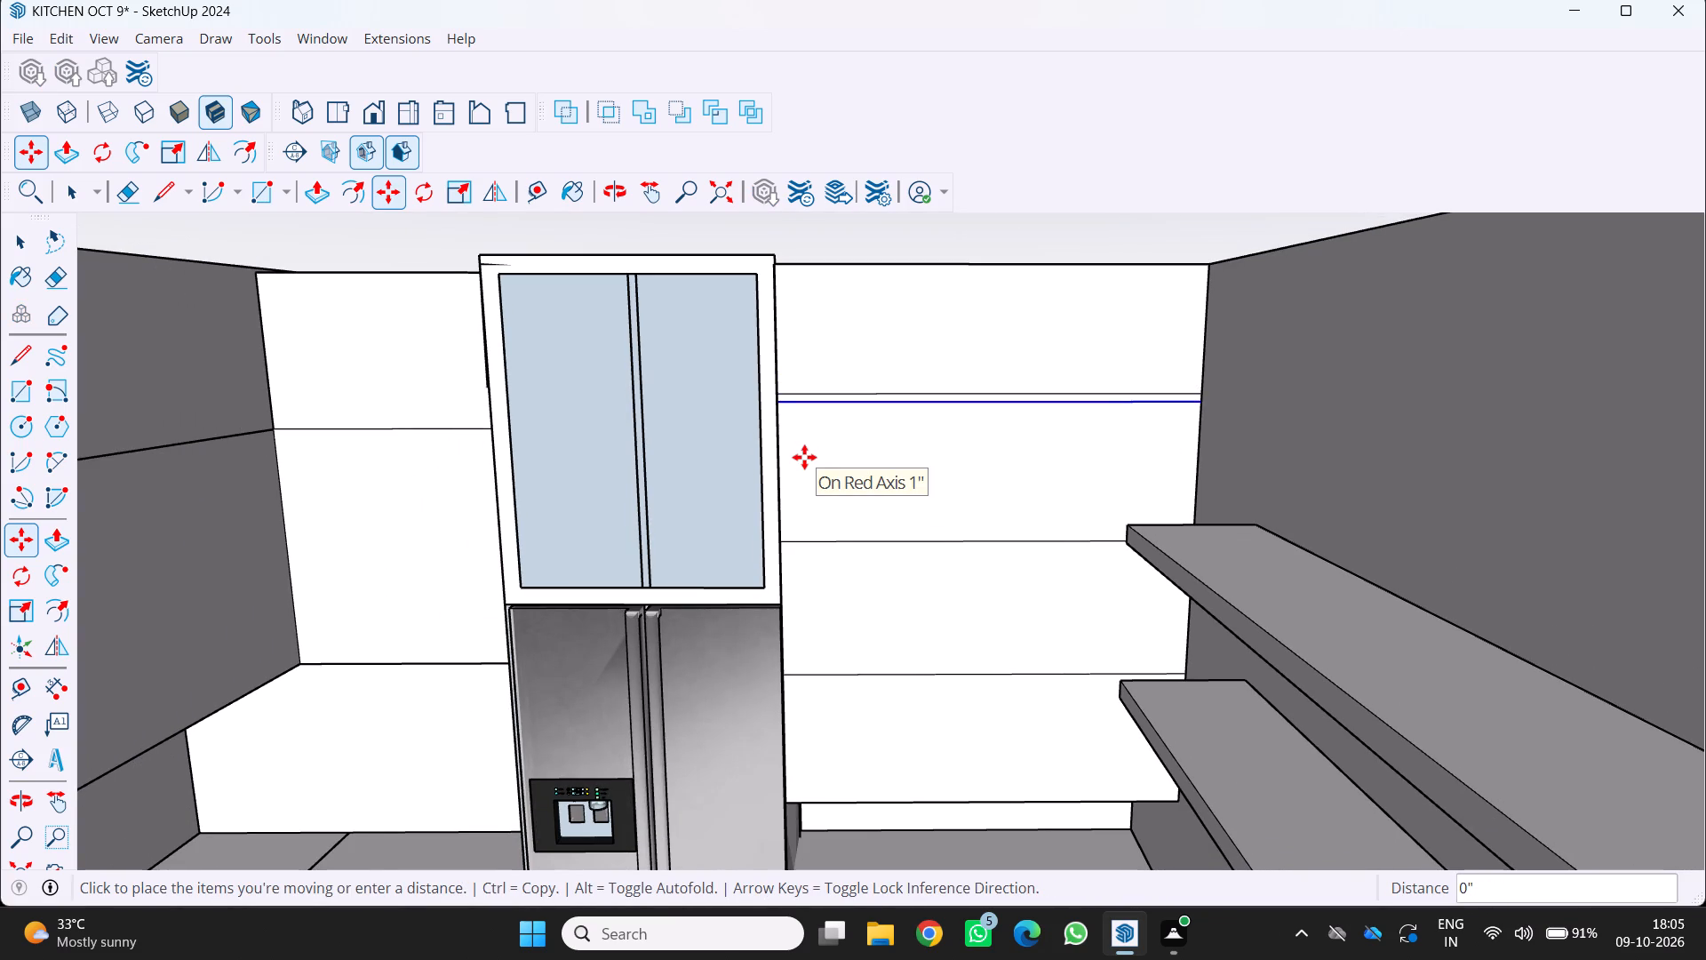
key(1)
key(Return)
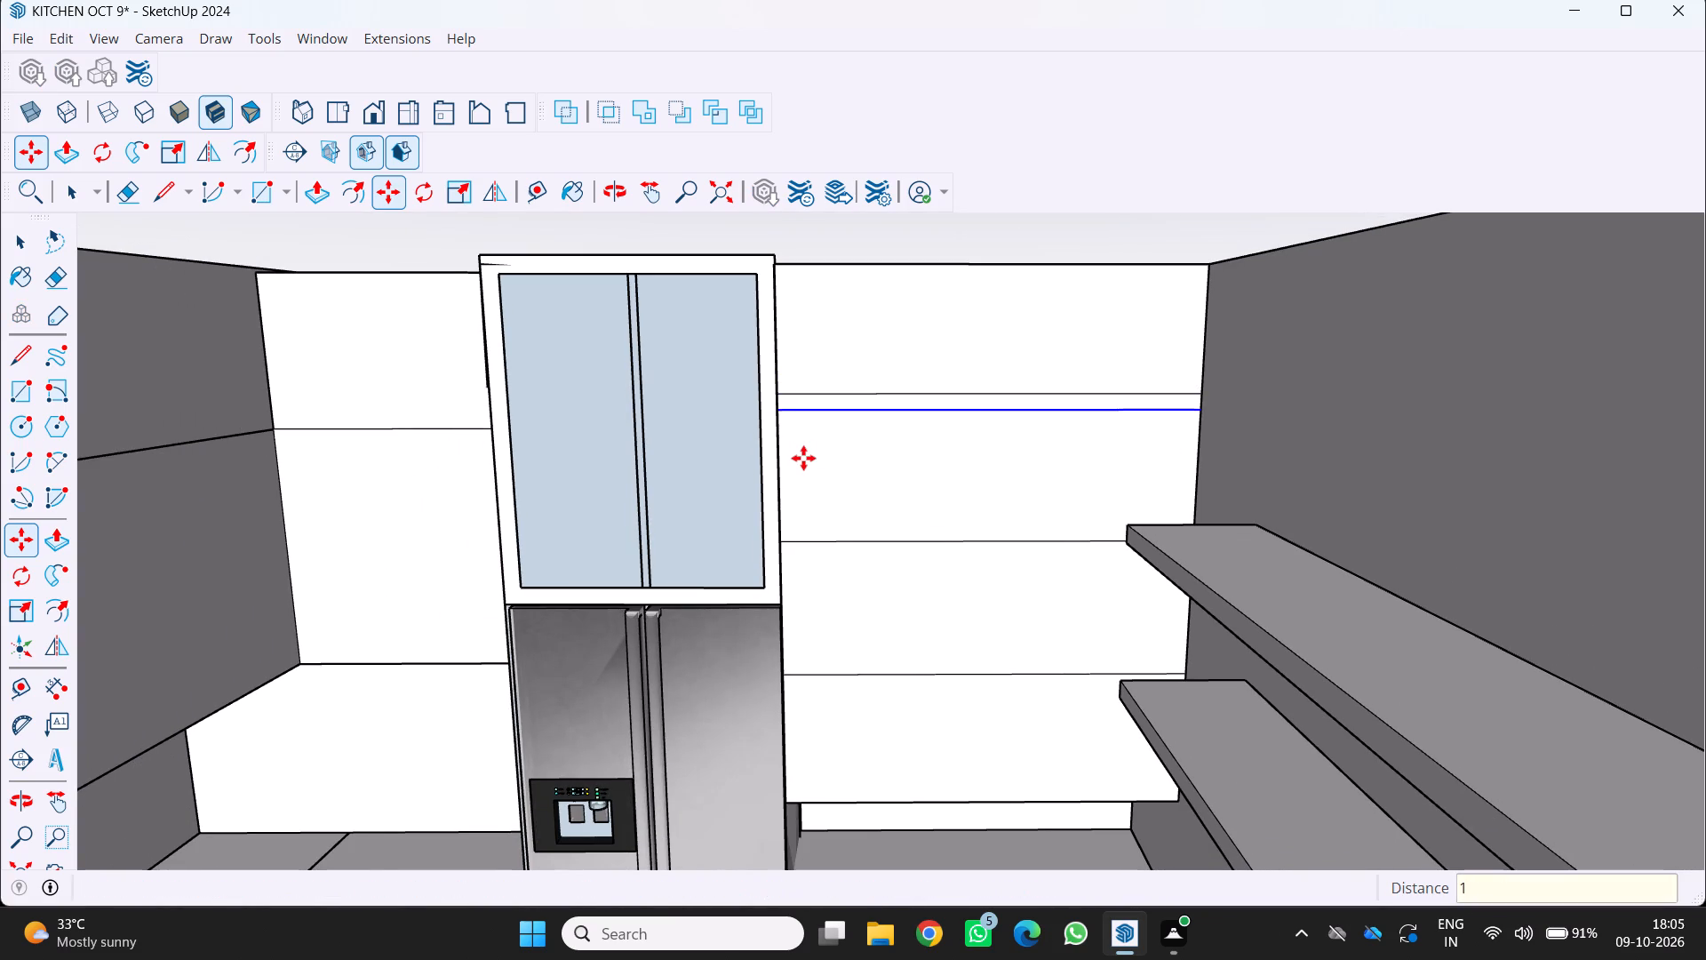
key(2)
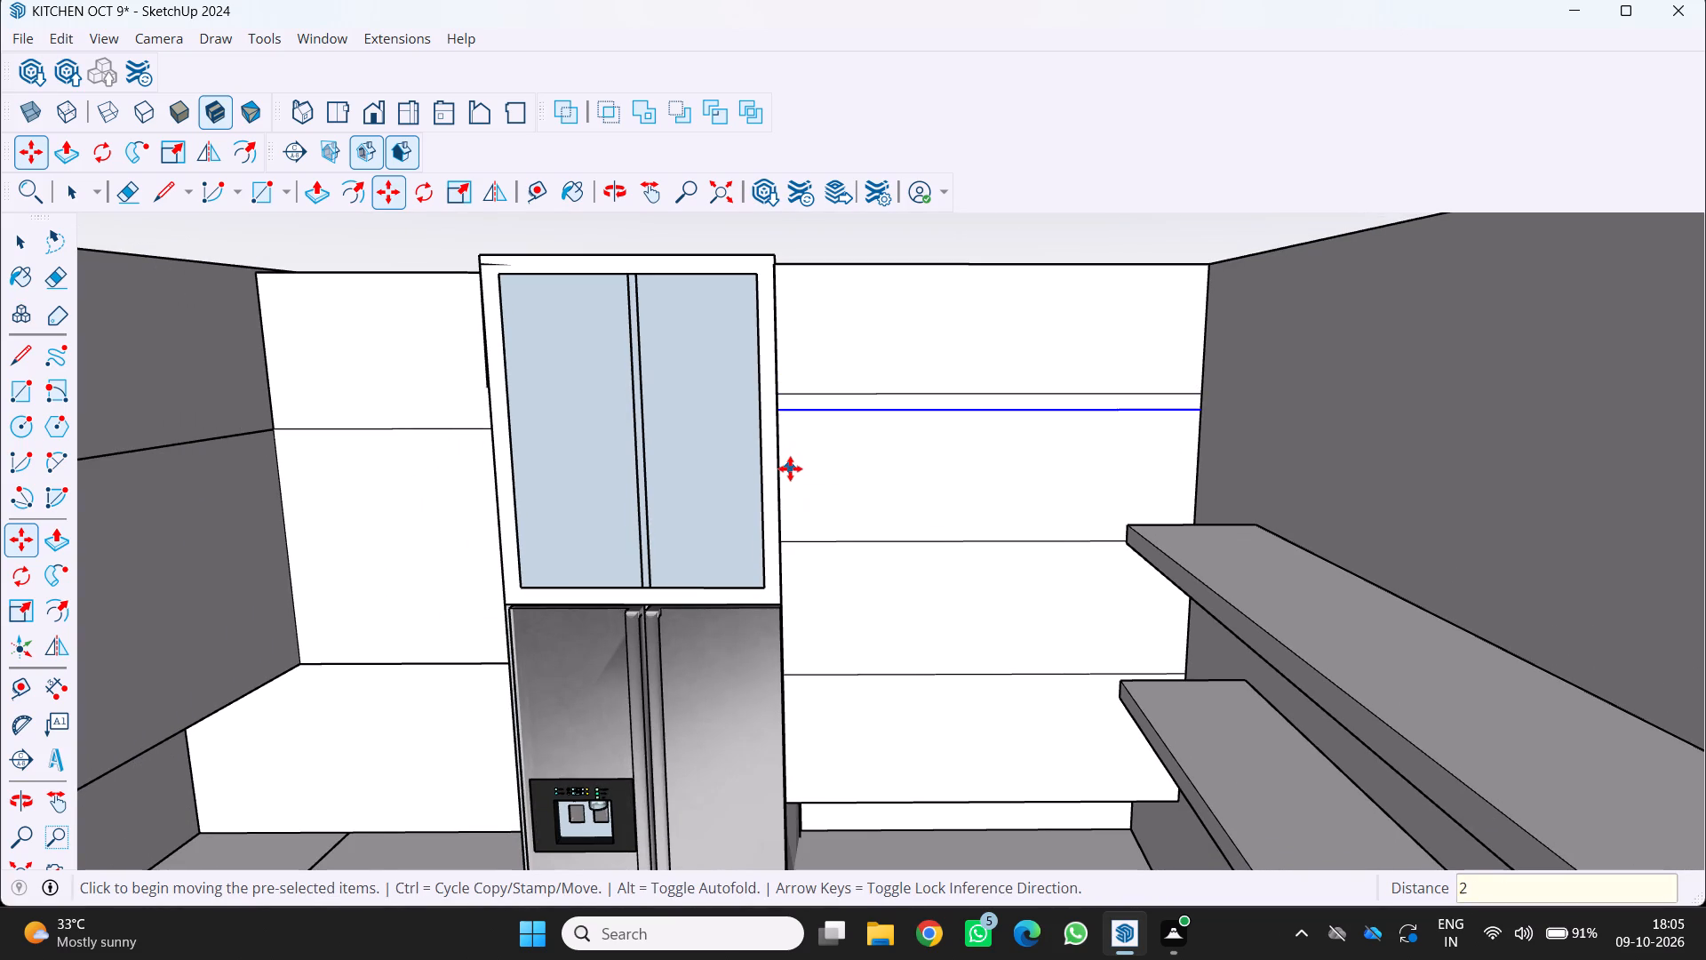
key(Return)
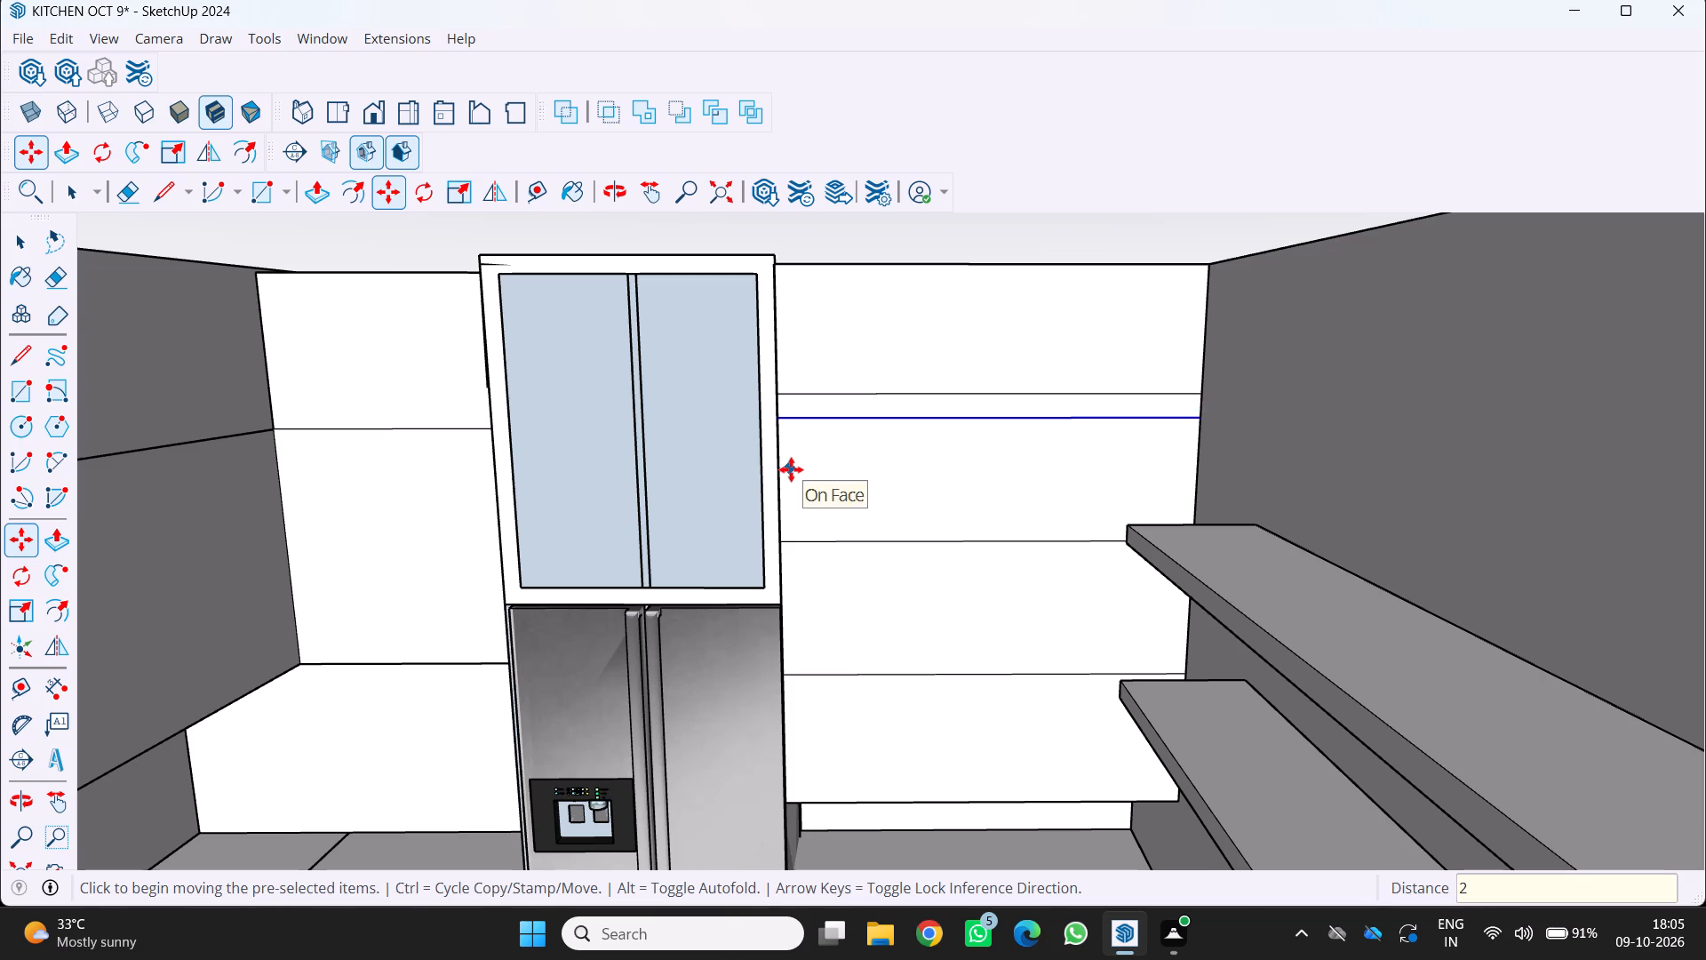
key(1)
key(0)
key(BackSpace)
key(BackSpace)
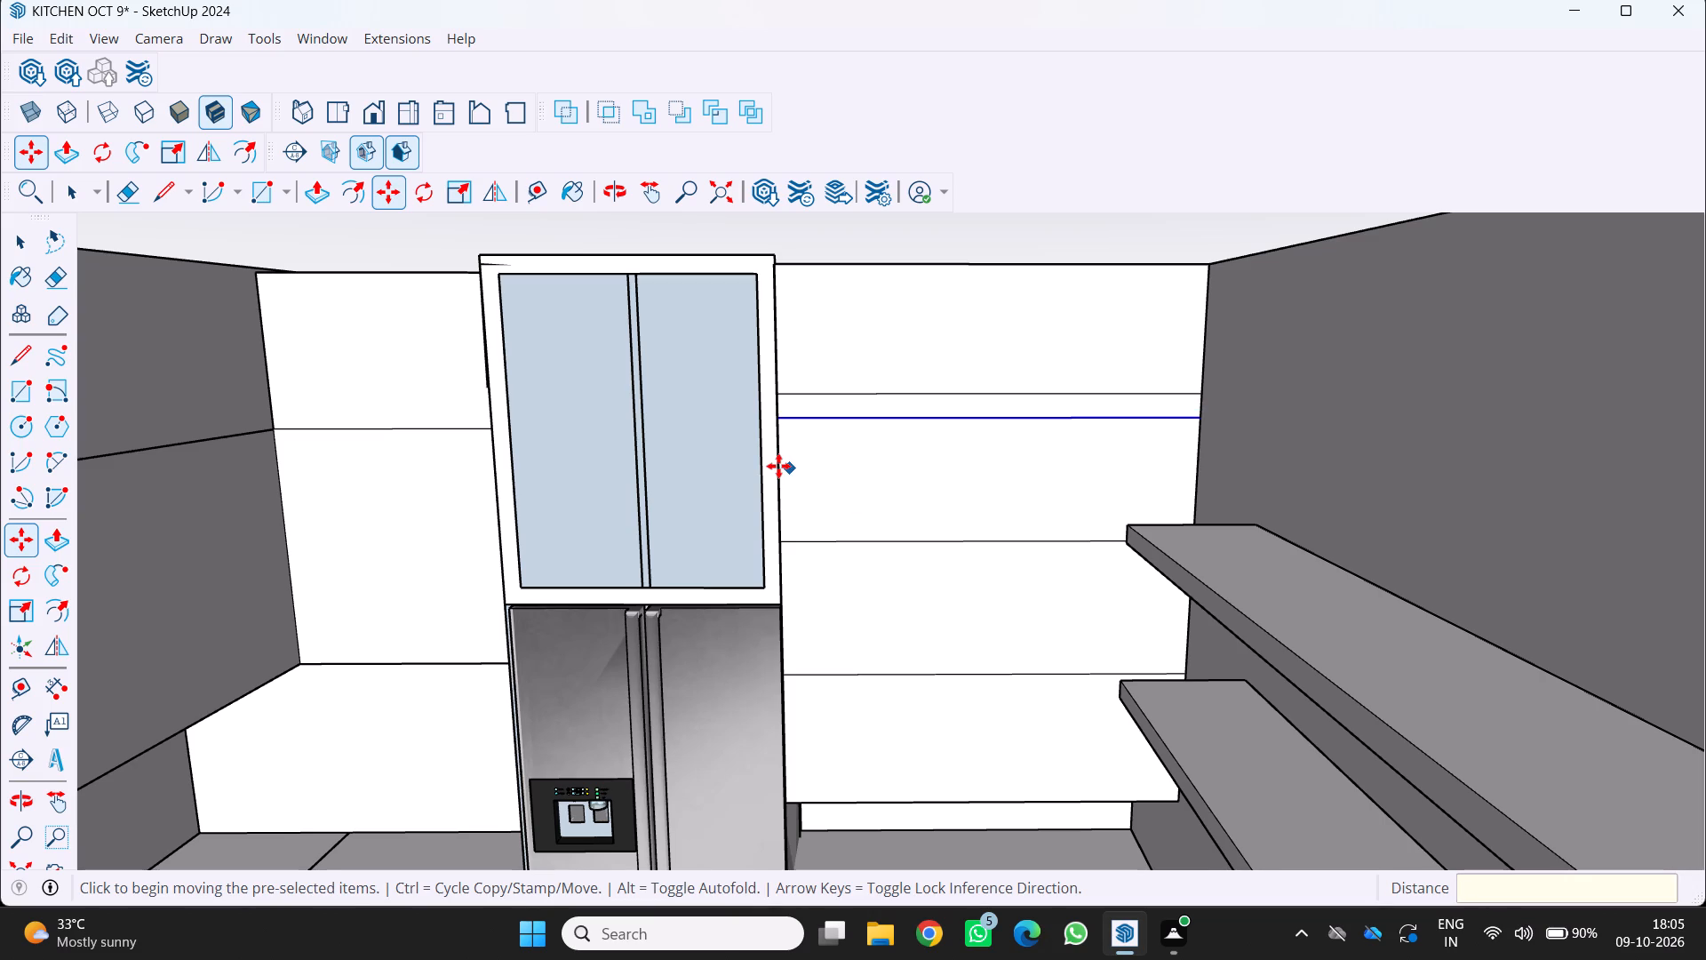
Undo the last downward move of the copied dividing line on the cabinet front beside the back-wall refrigerator.
text(O.)
key(5)
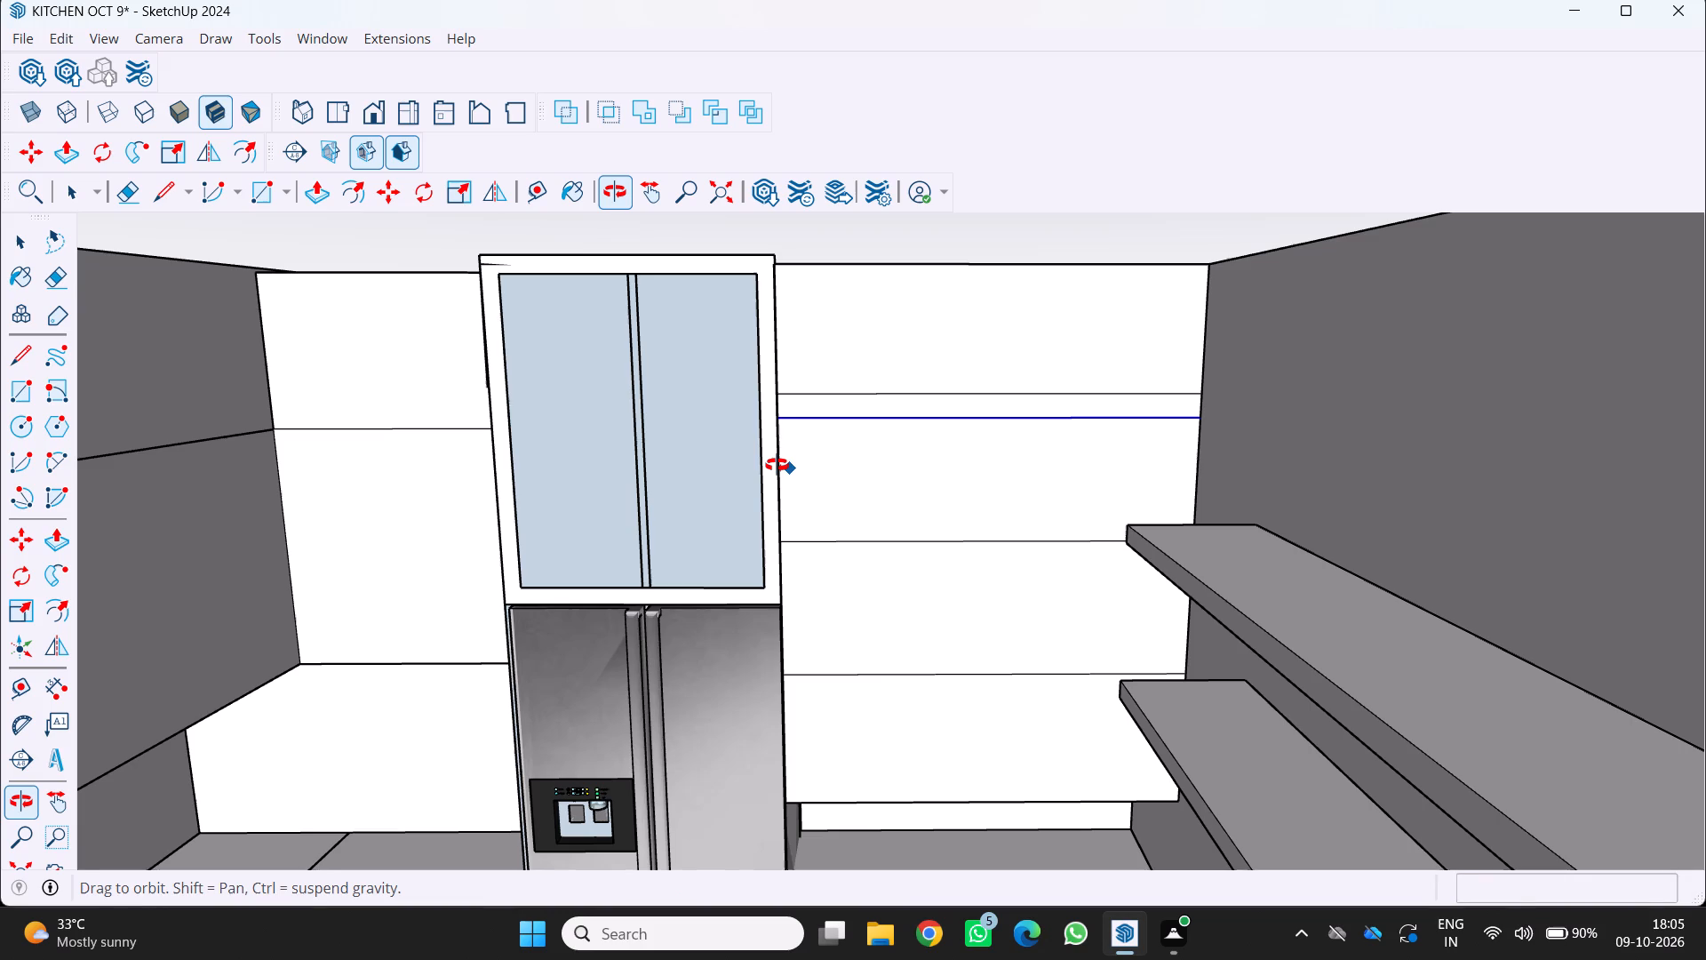
key(Return)
key(Return)
key(Return)
key(Return)
key(Return)
key(ctrl+z)
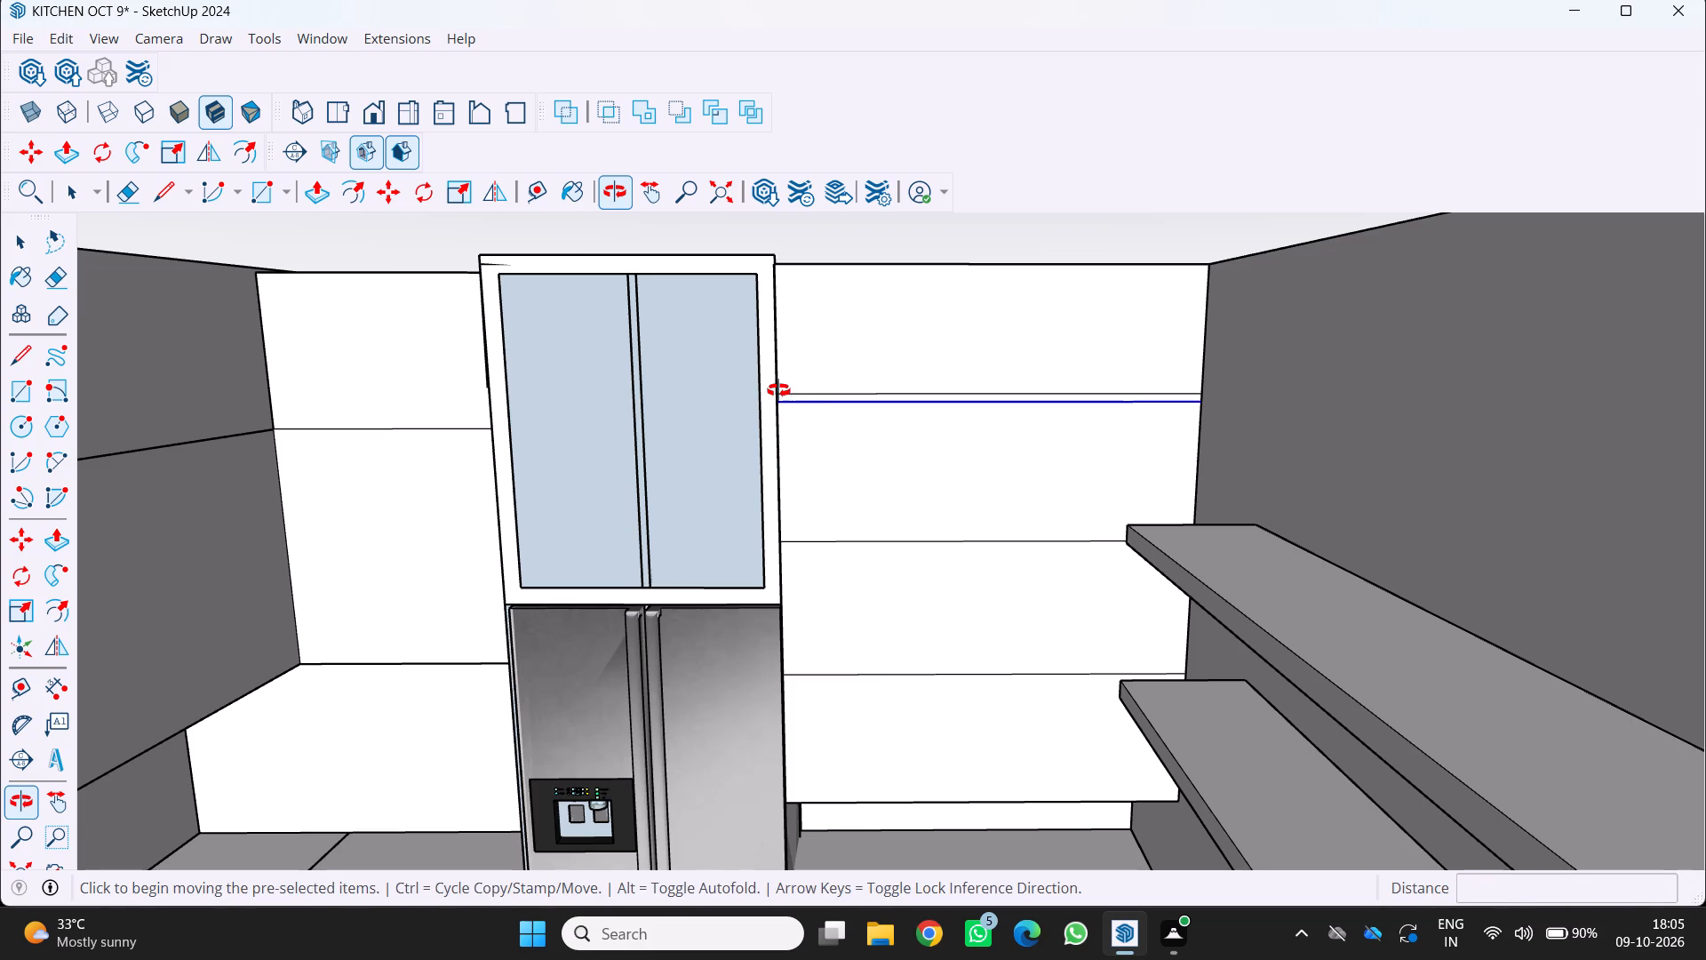
Offset the outline of the cabinet panel just below the closely spaced dividing lines inward by about 1 7/16".
scroll(787, 415, up, 3)
click(783, 416)
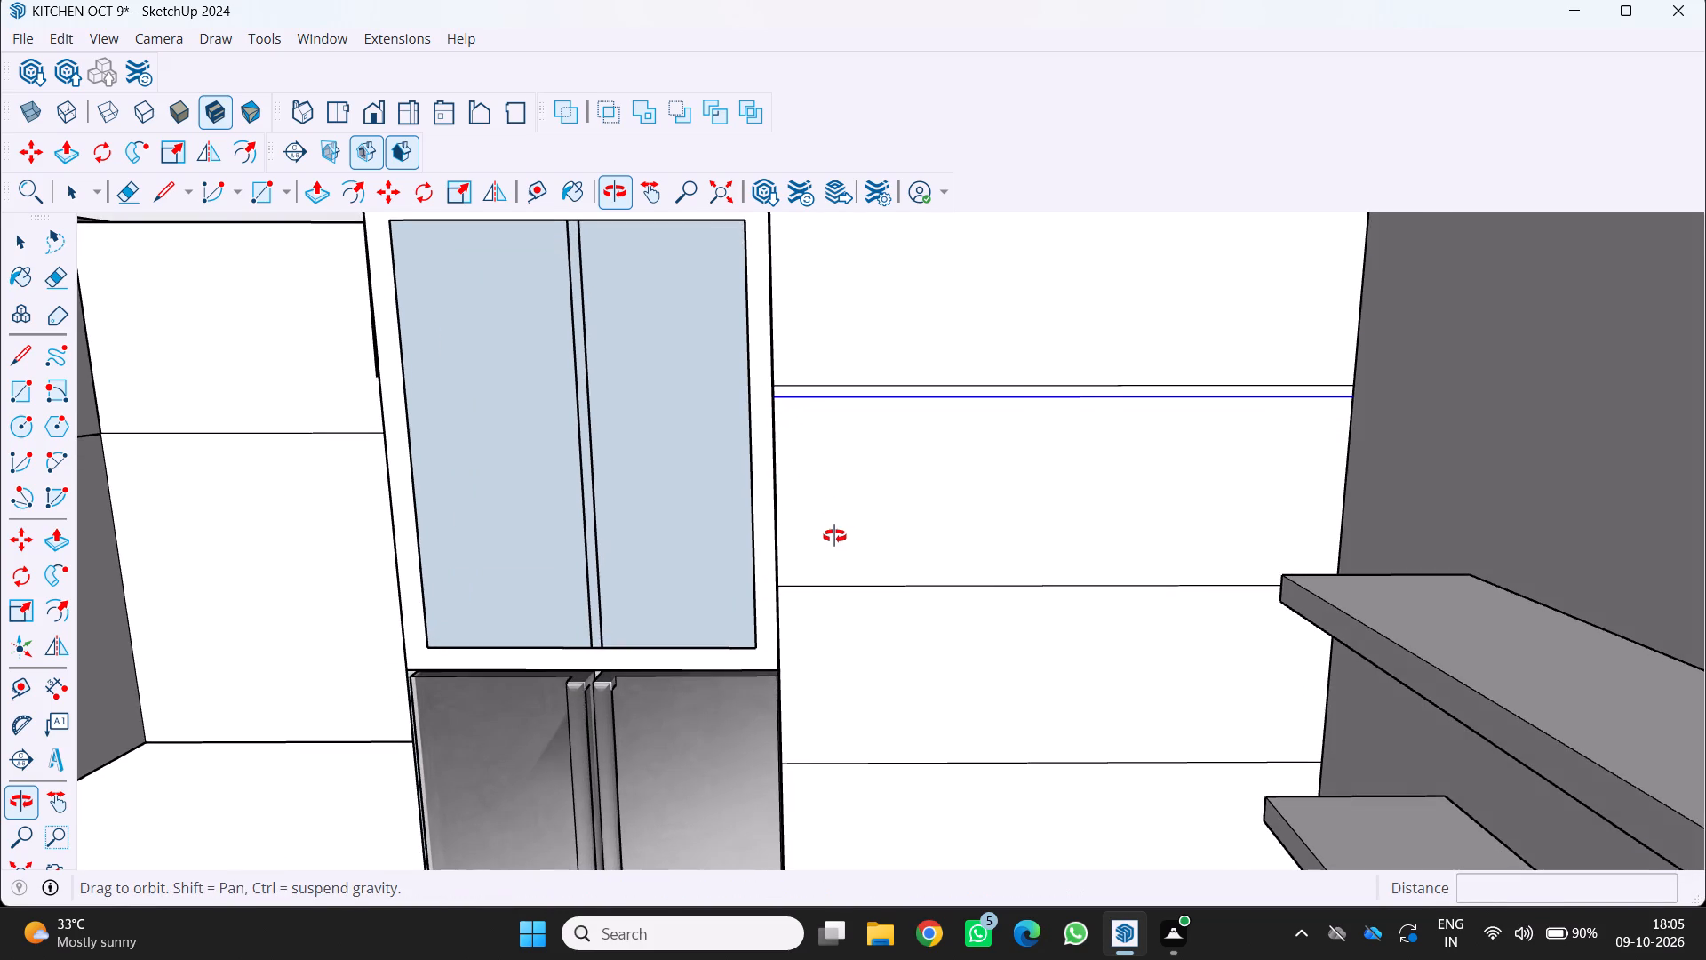
scroll(838, 535, down, 4)
scroll(832, 534, up, 1)
middle_click(832, 534)
middle_drag(833, 534, 825, 467)
scroll(991, 484, down, 3)
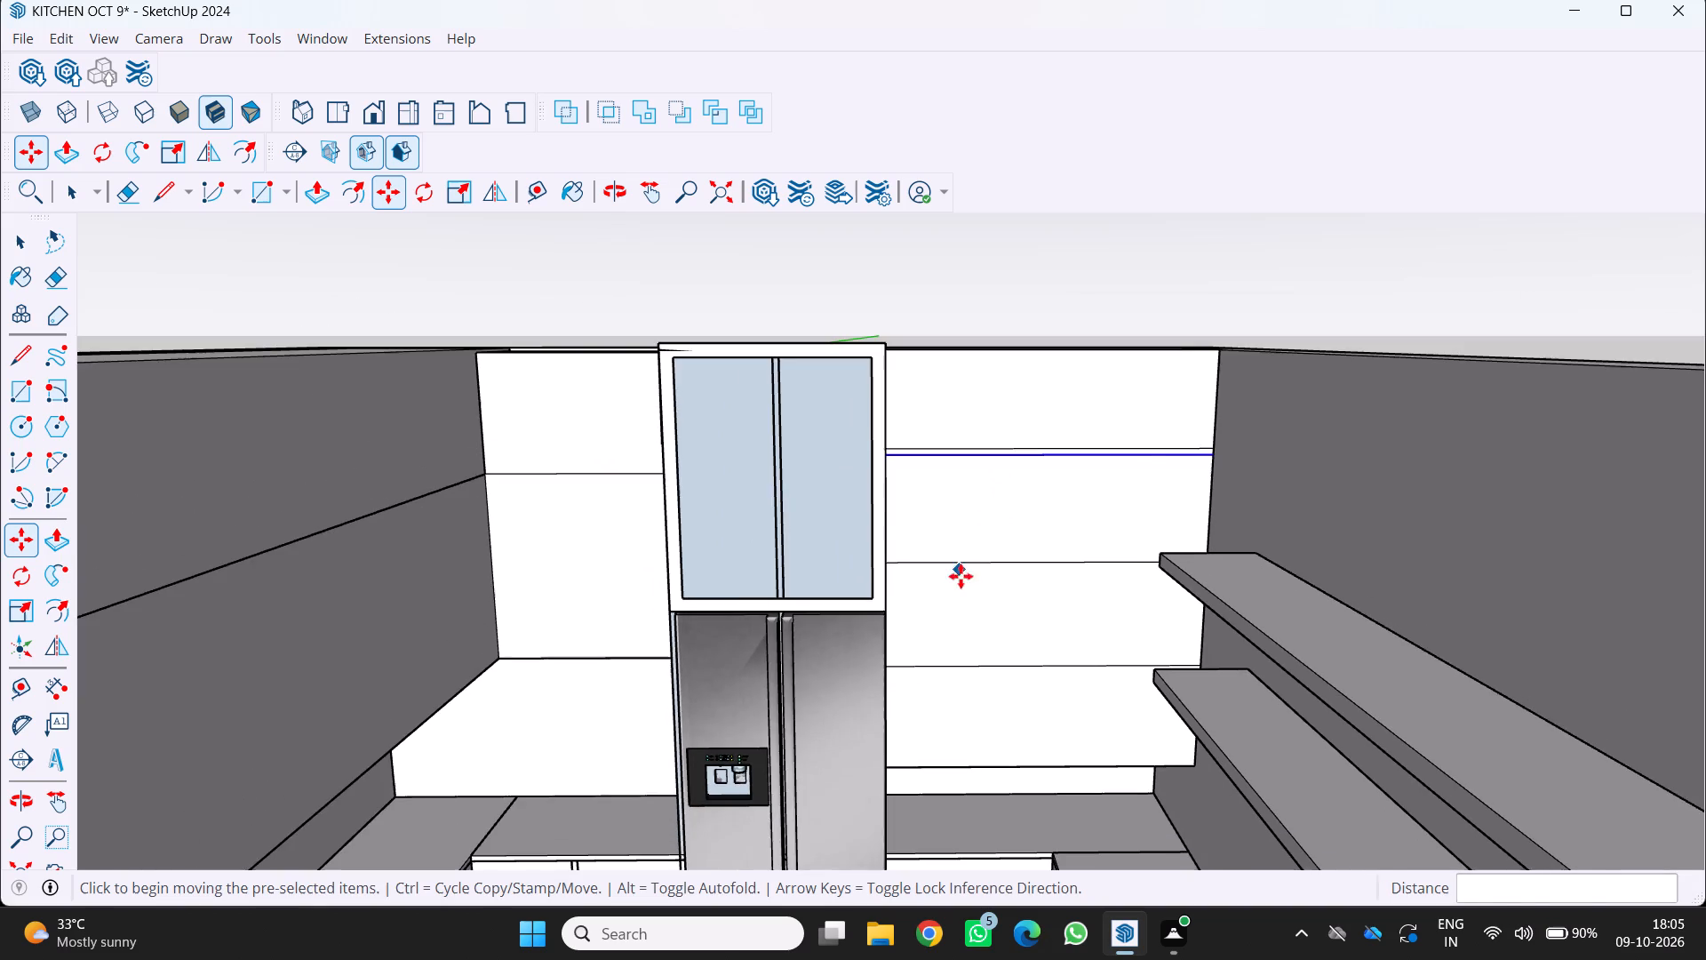
scroll(948, 588, up, 2)
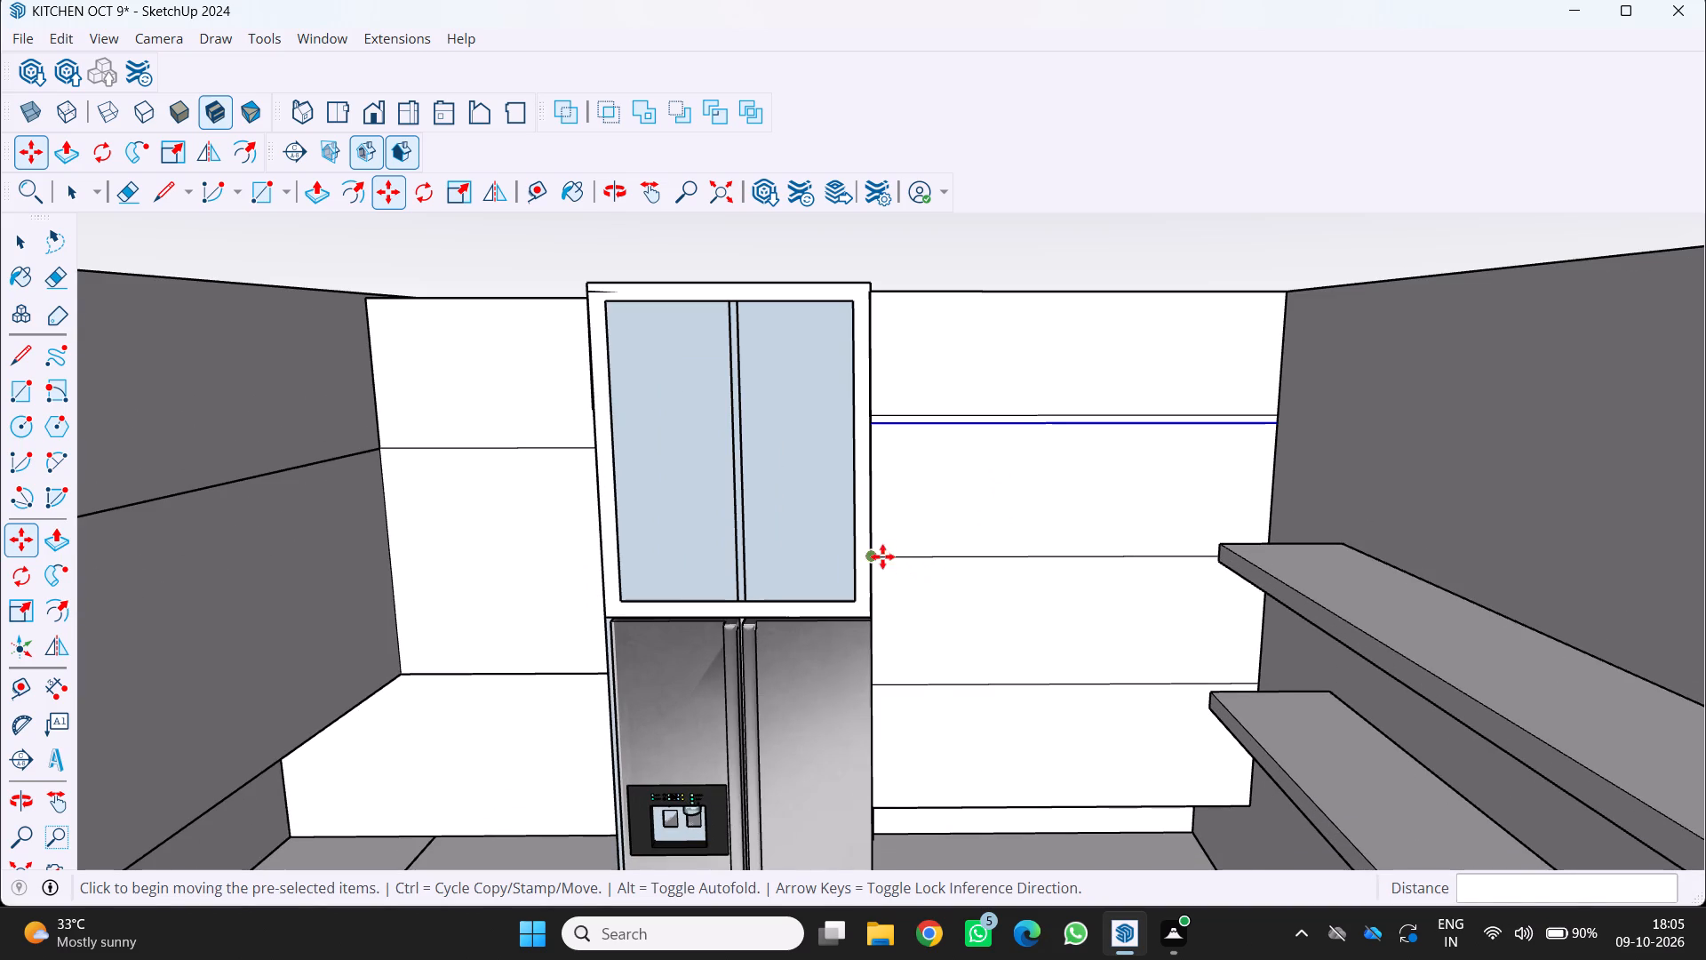
key(Escape)
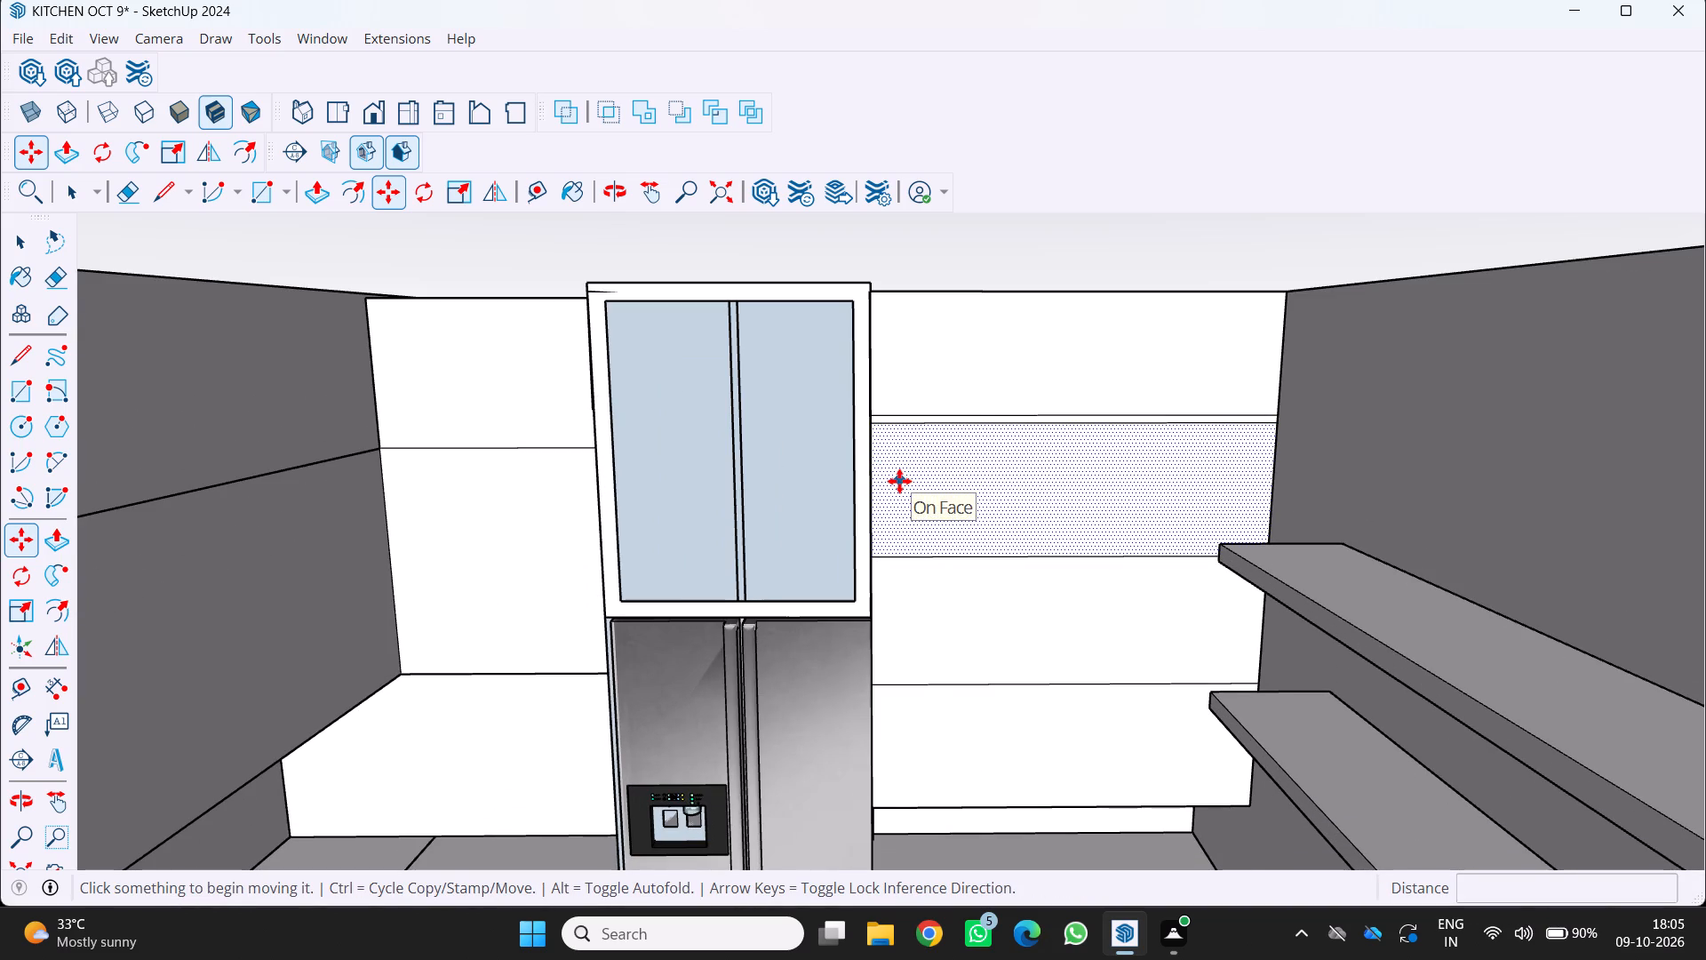
key(f)
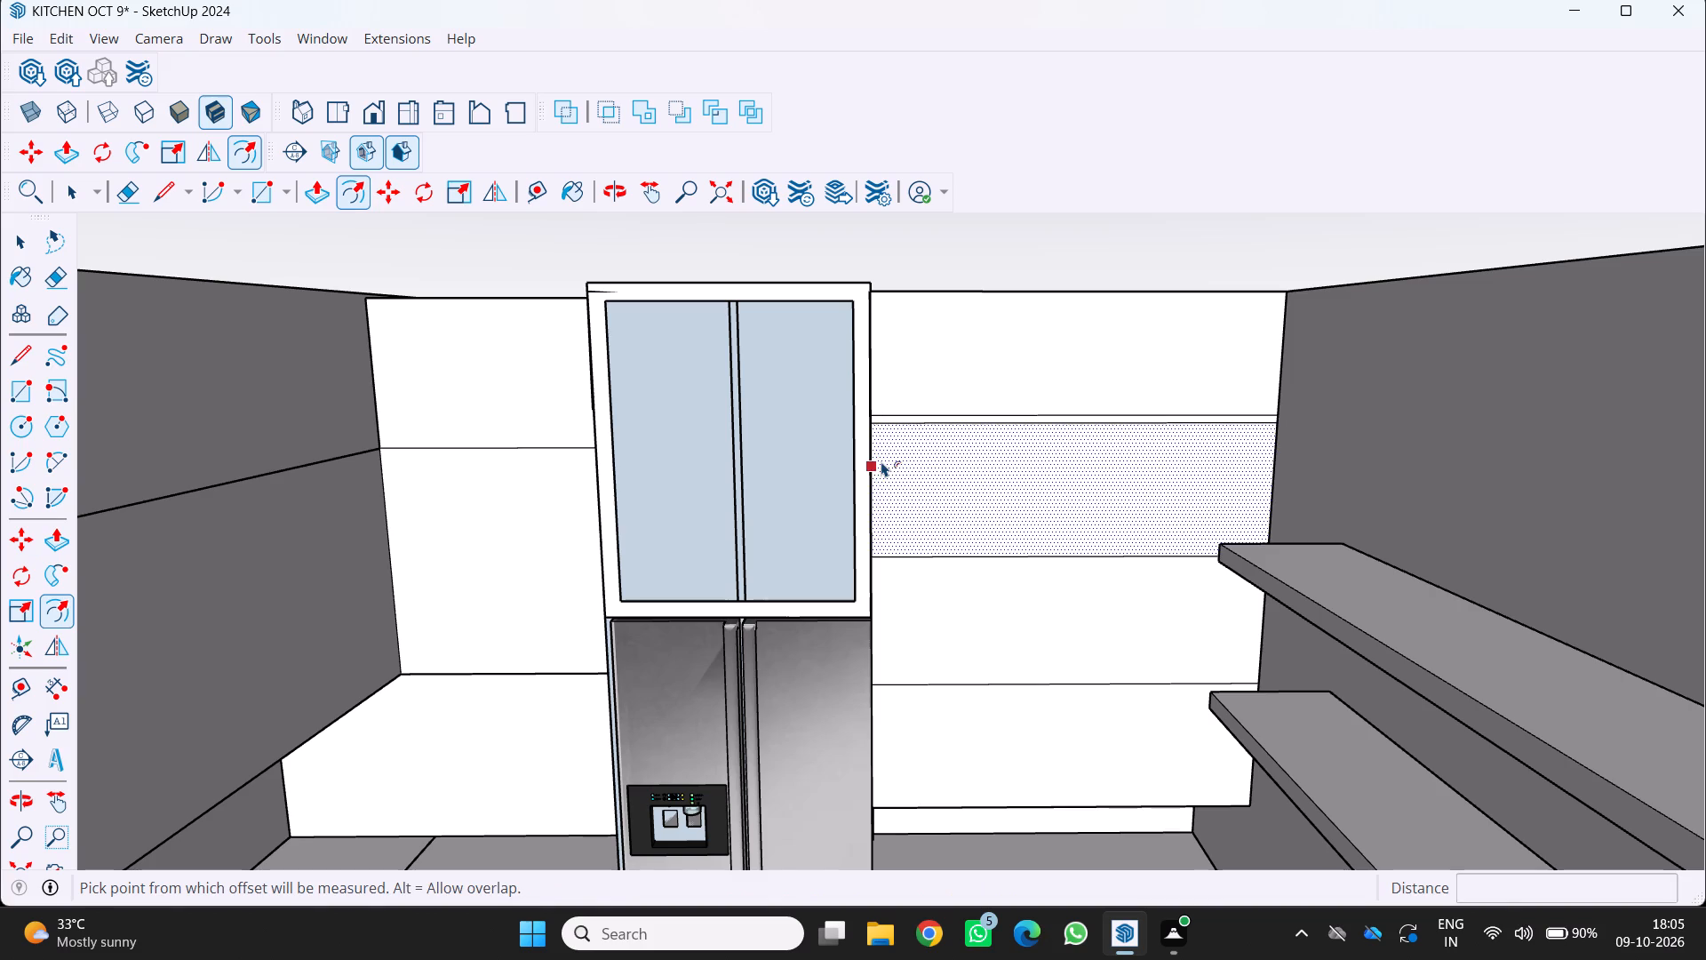
click(881, 459)
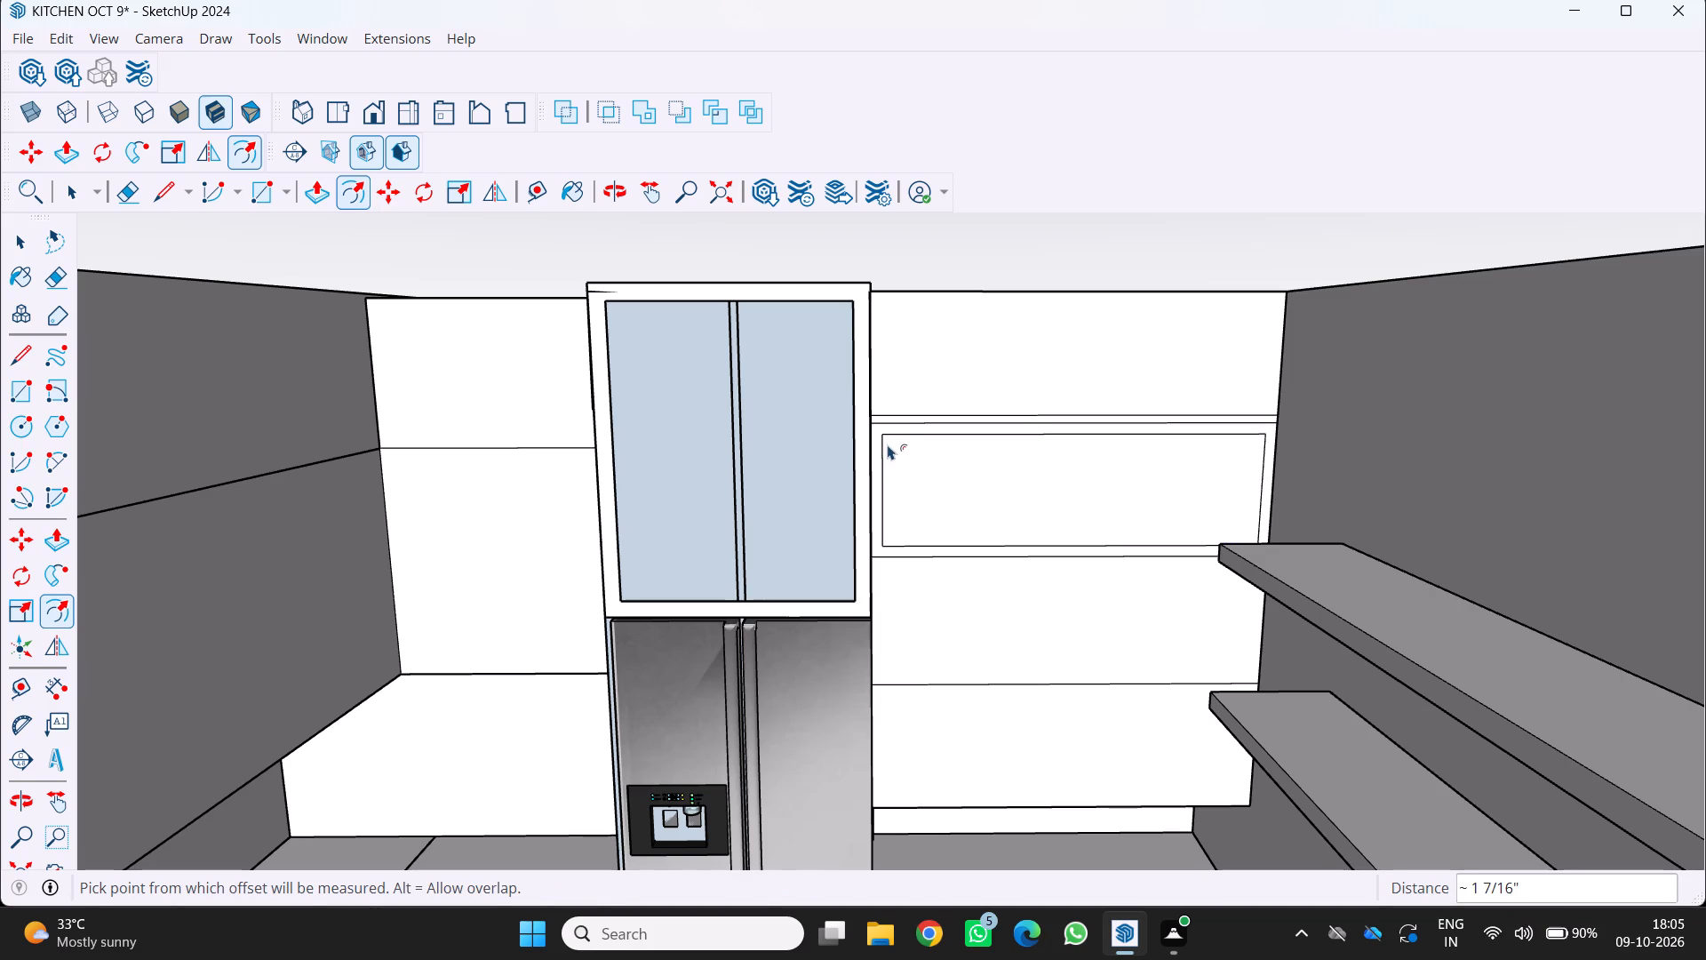
click(881, 438)
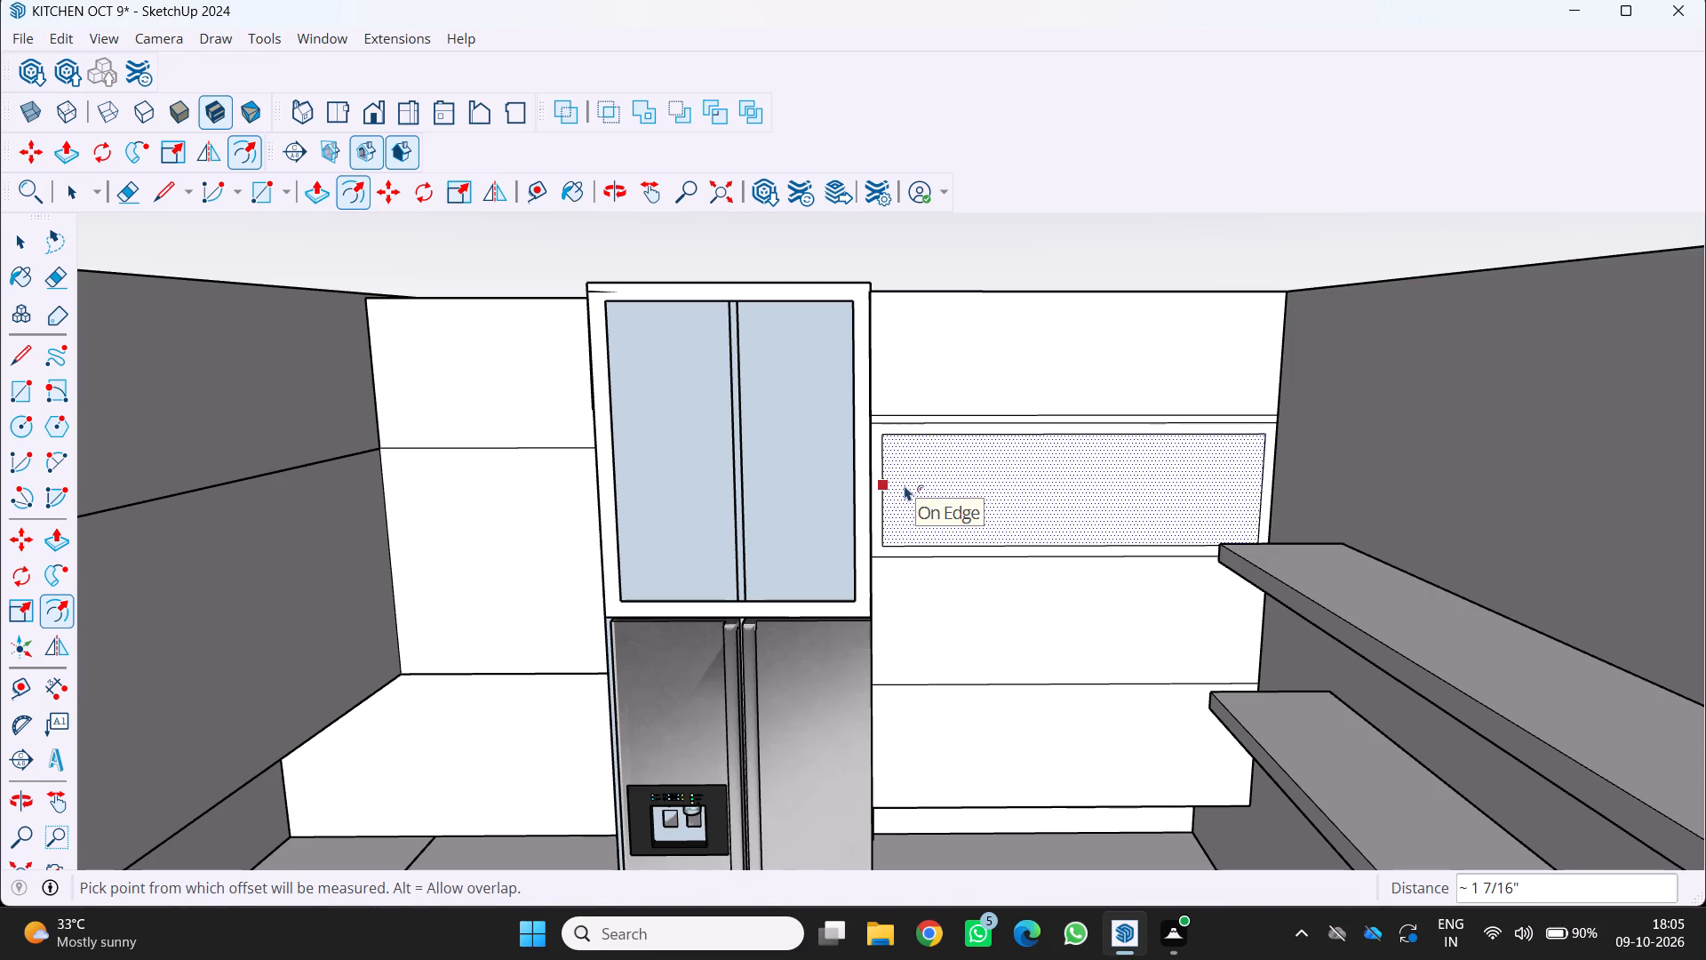
Offset the outline of the topmost panel on the cabinet front beside the refrigerator 2" inward.
key(space)
click(870, 351)
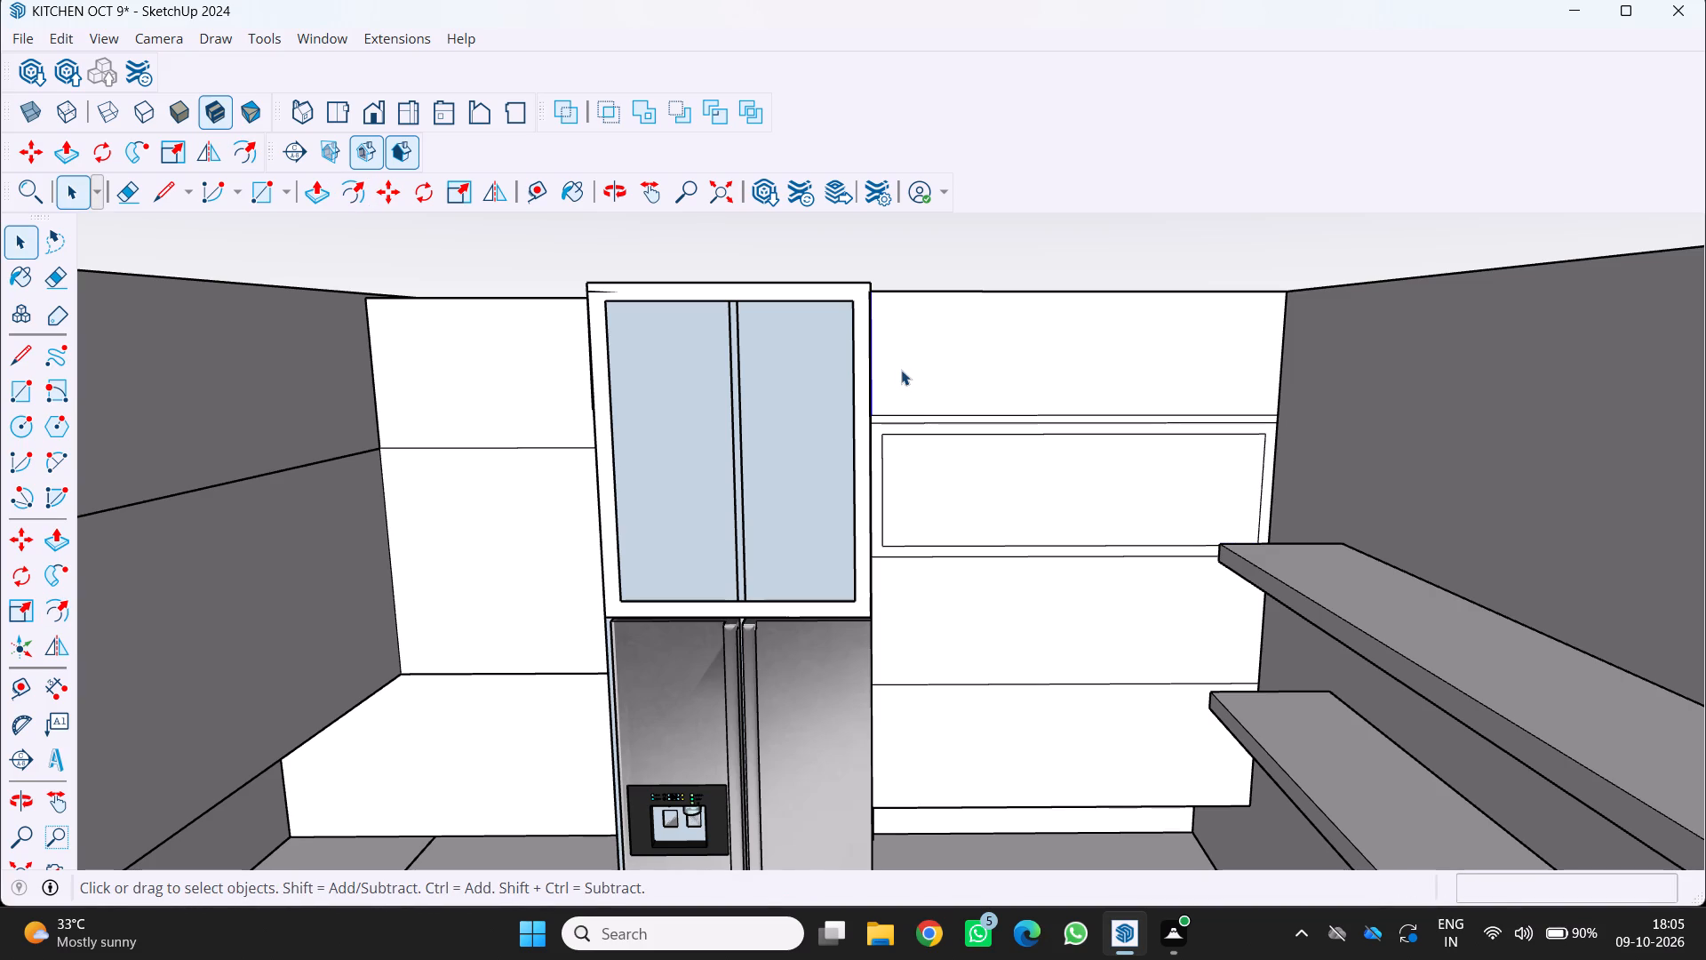
key(f)
click(875, 353)
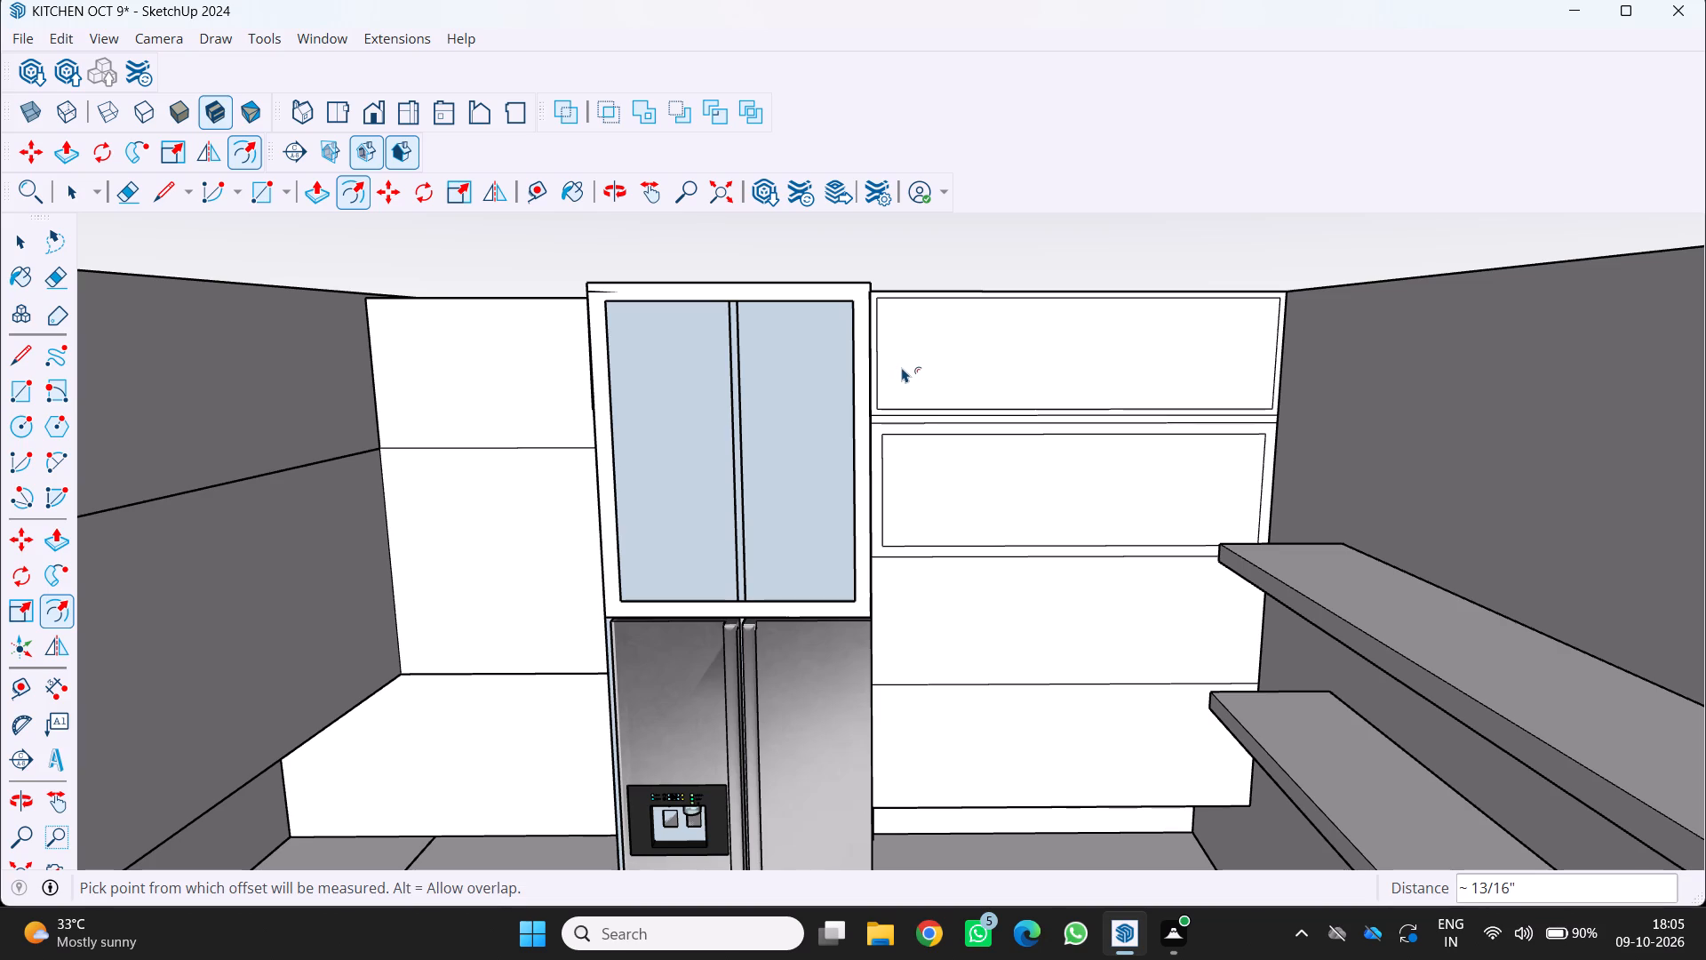
key(2)
key(Return)
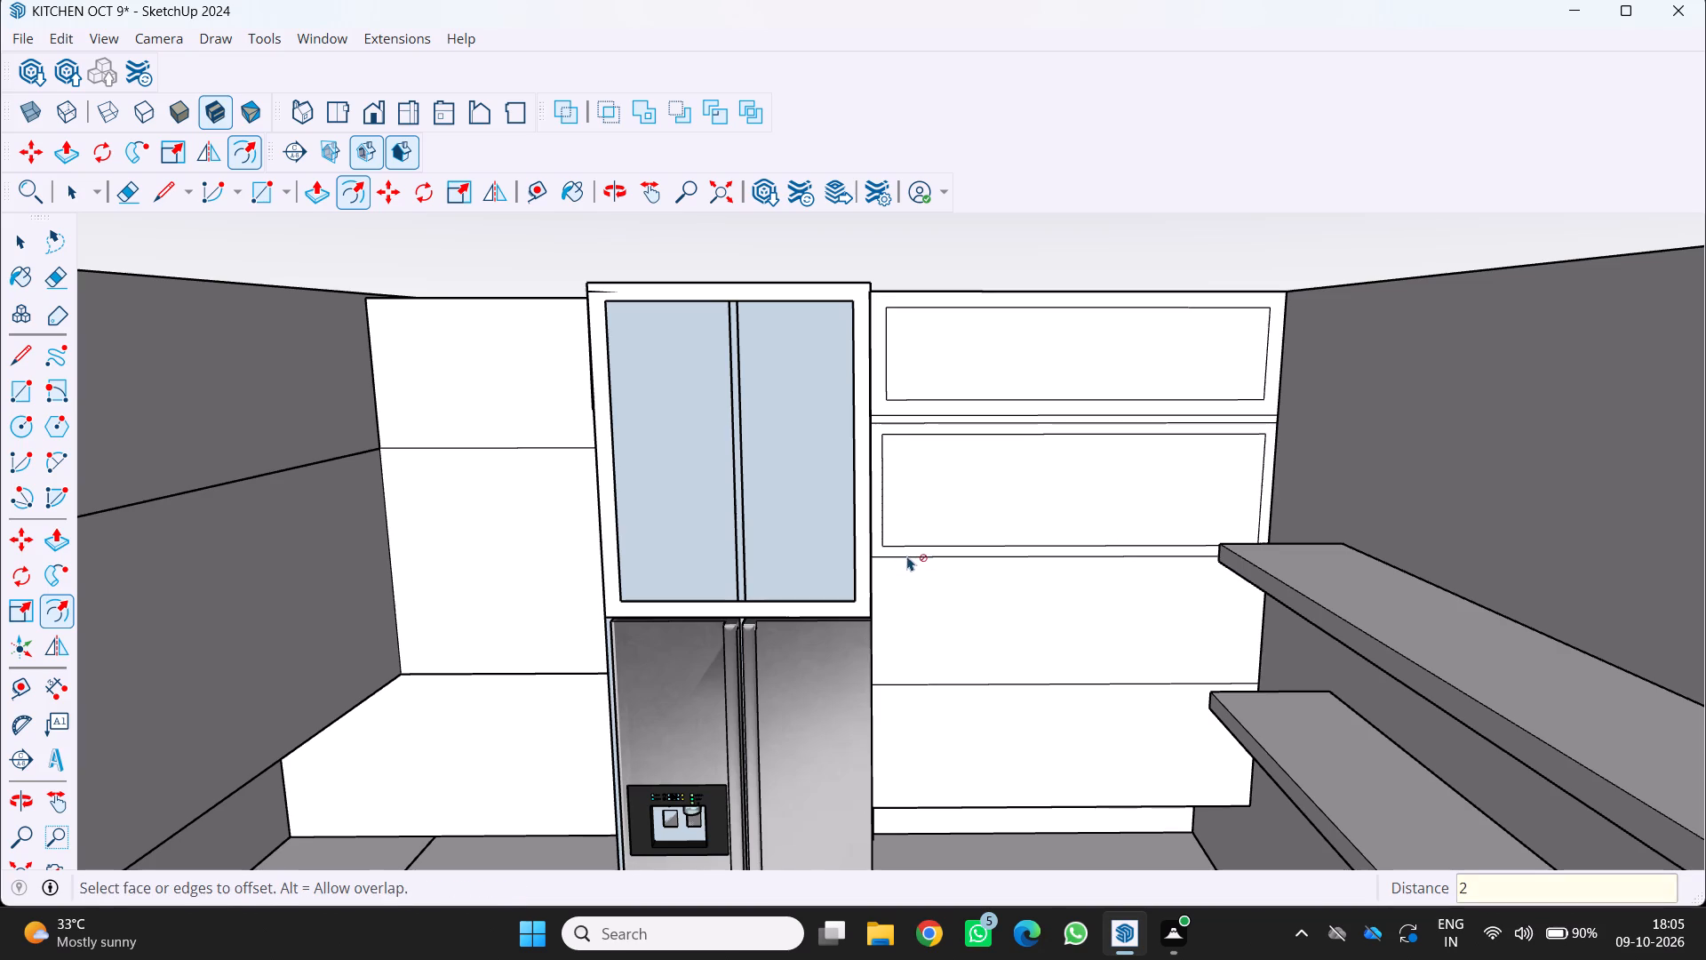
Offset the outer boundary of the second large cabinet panel 2" inward, adding a second inset outline.
key(space)
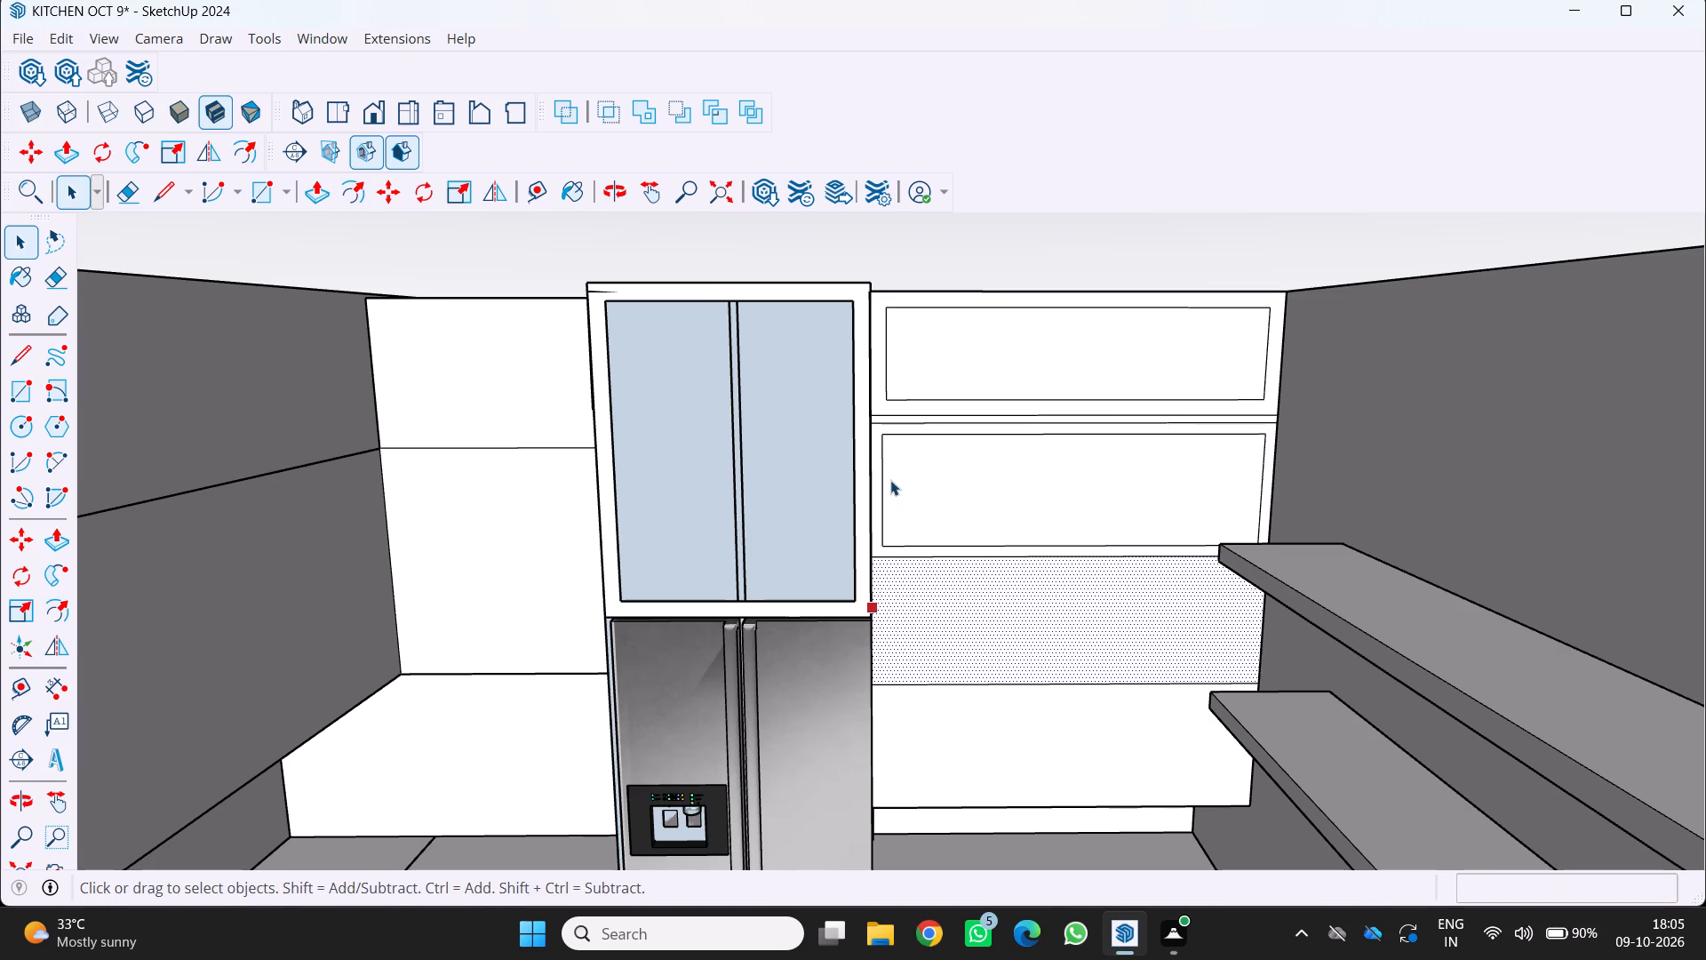
click(880, 461)
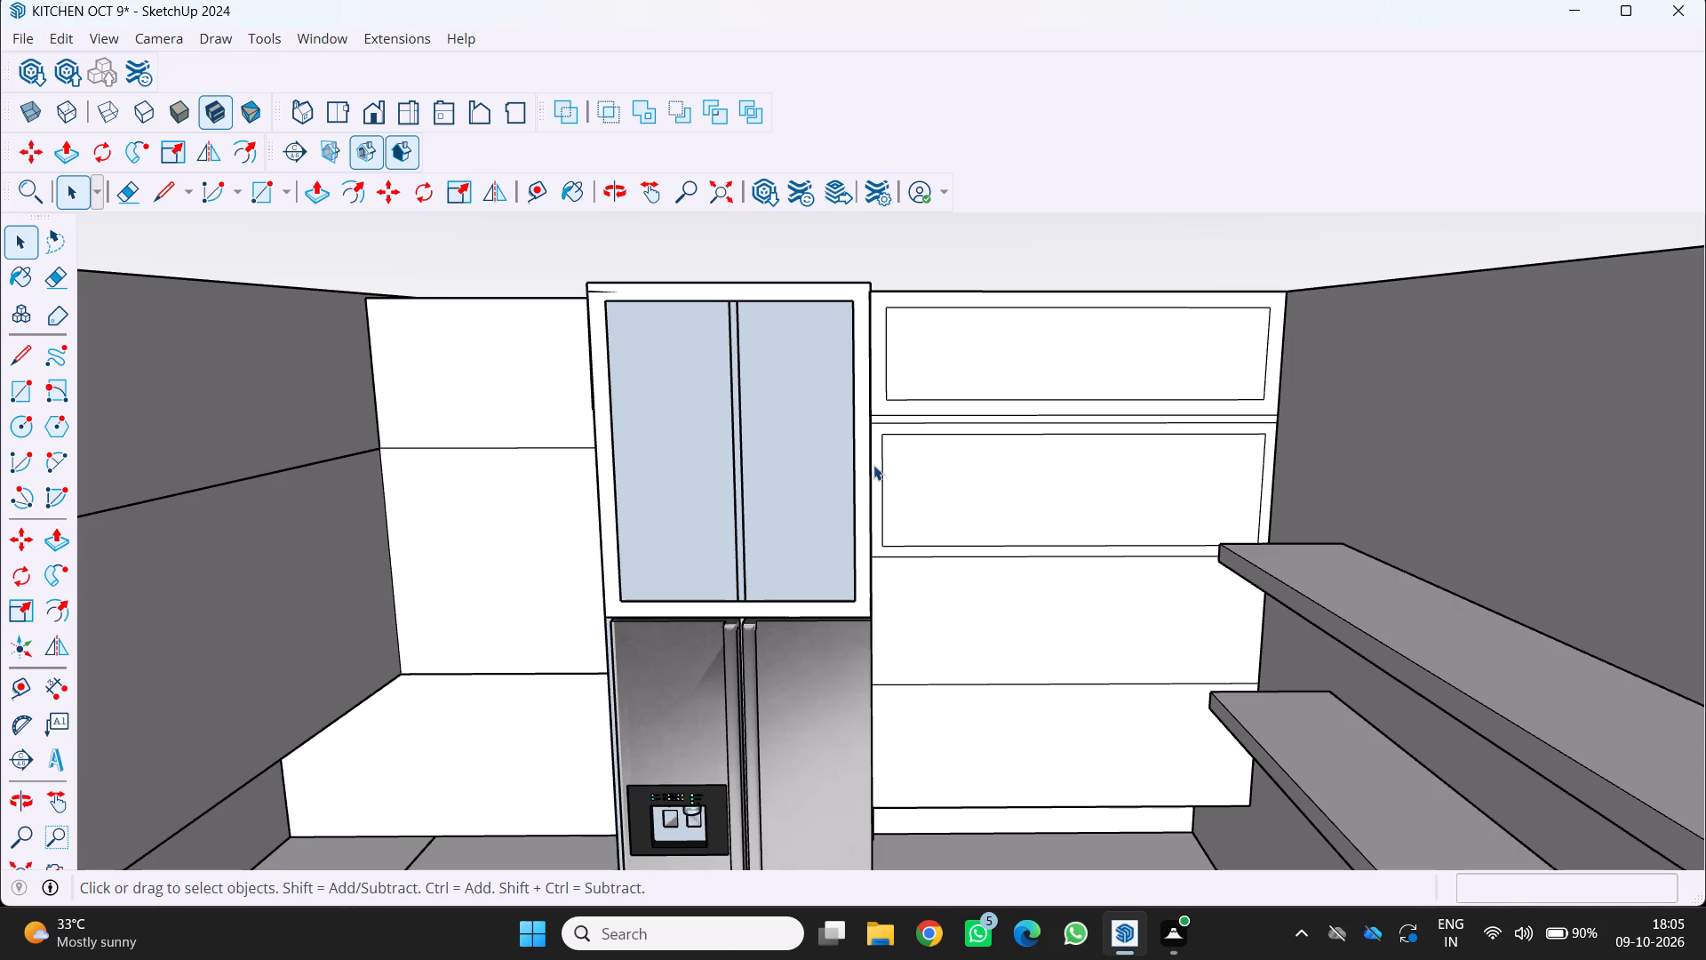
click(866, 460)
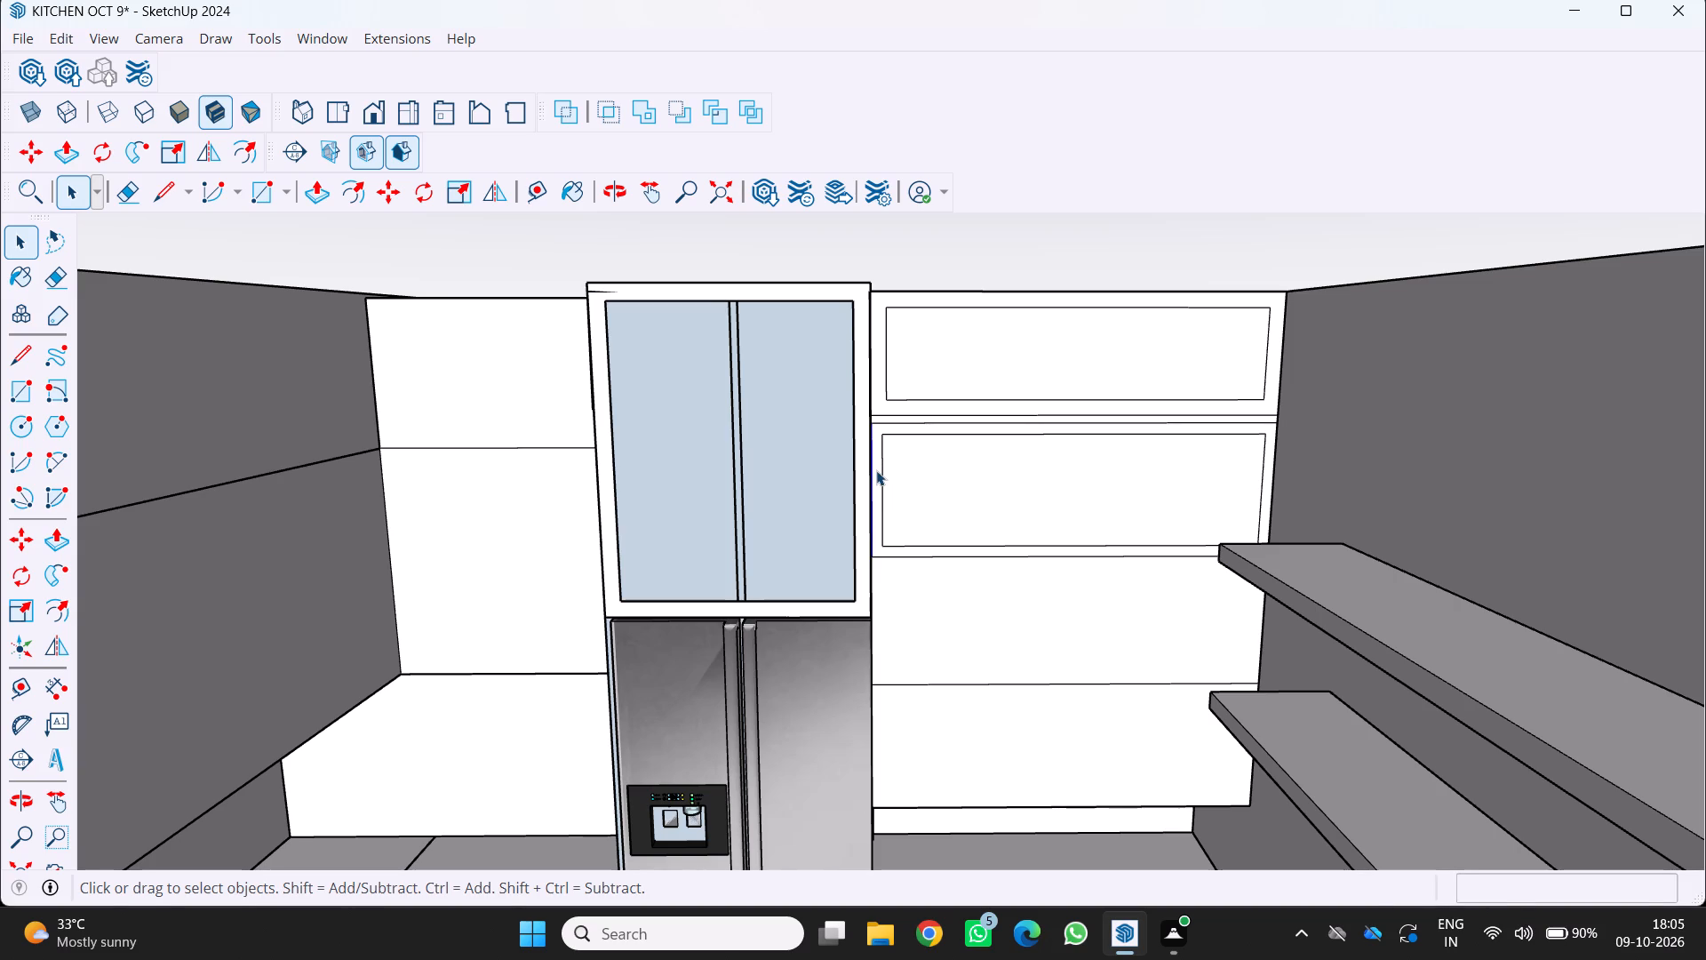
key(f)
key(f)
click(873, 476)
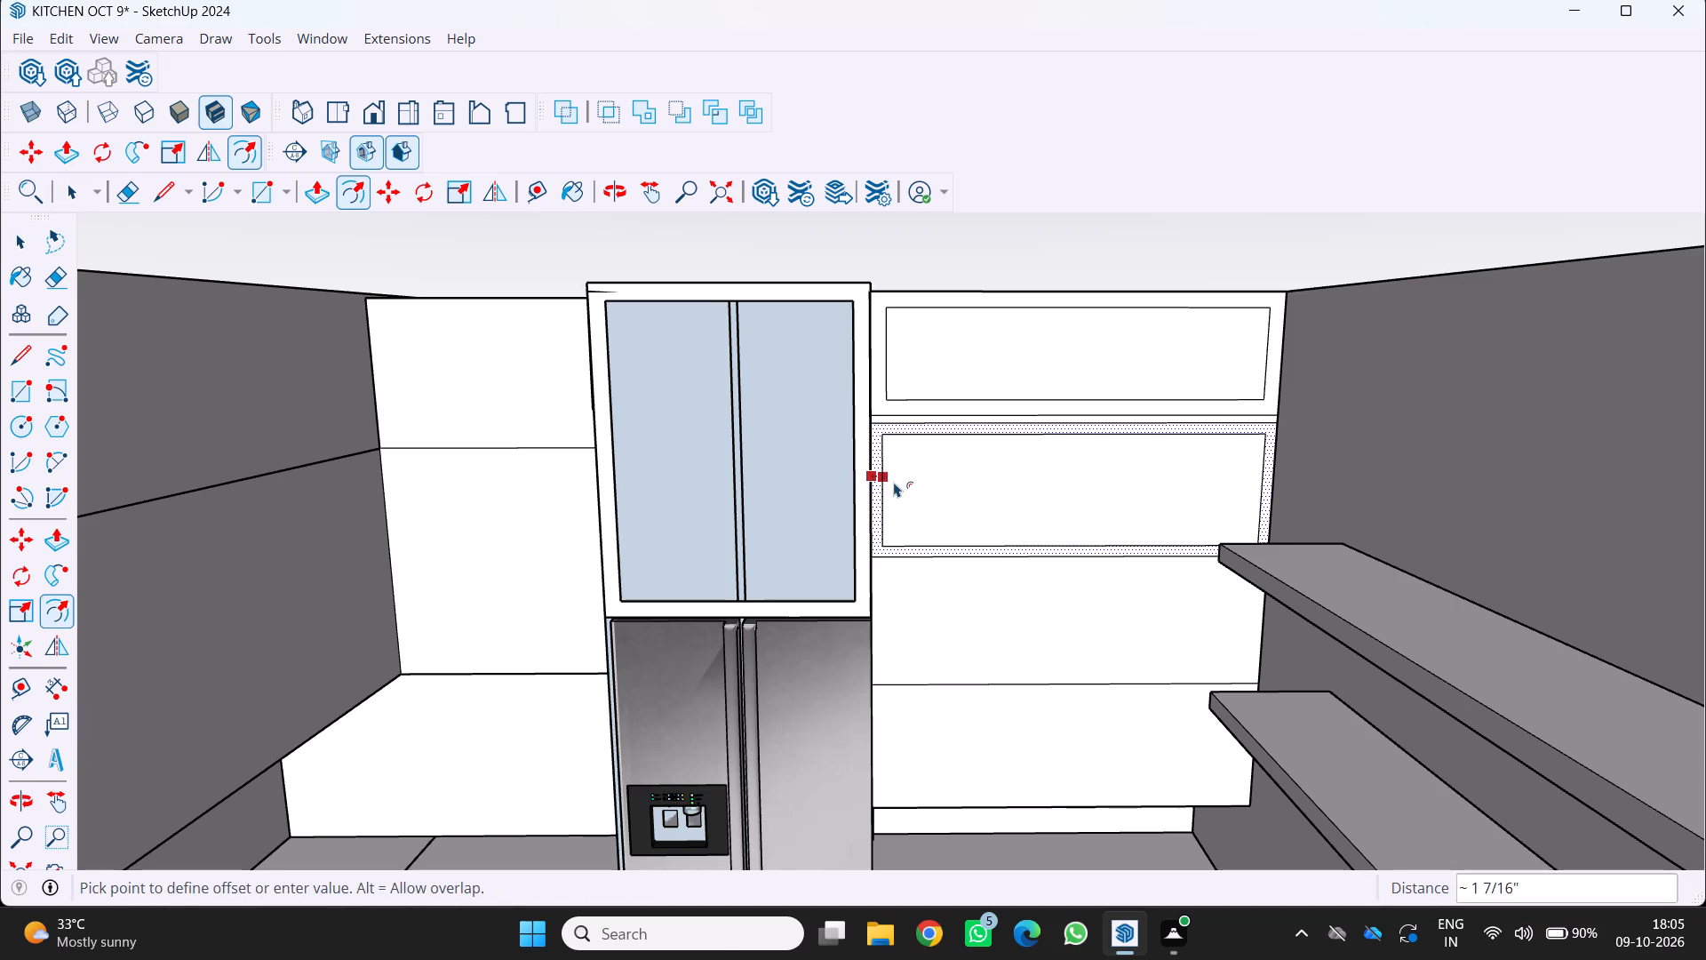
key(2)
key(Return)
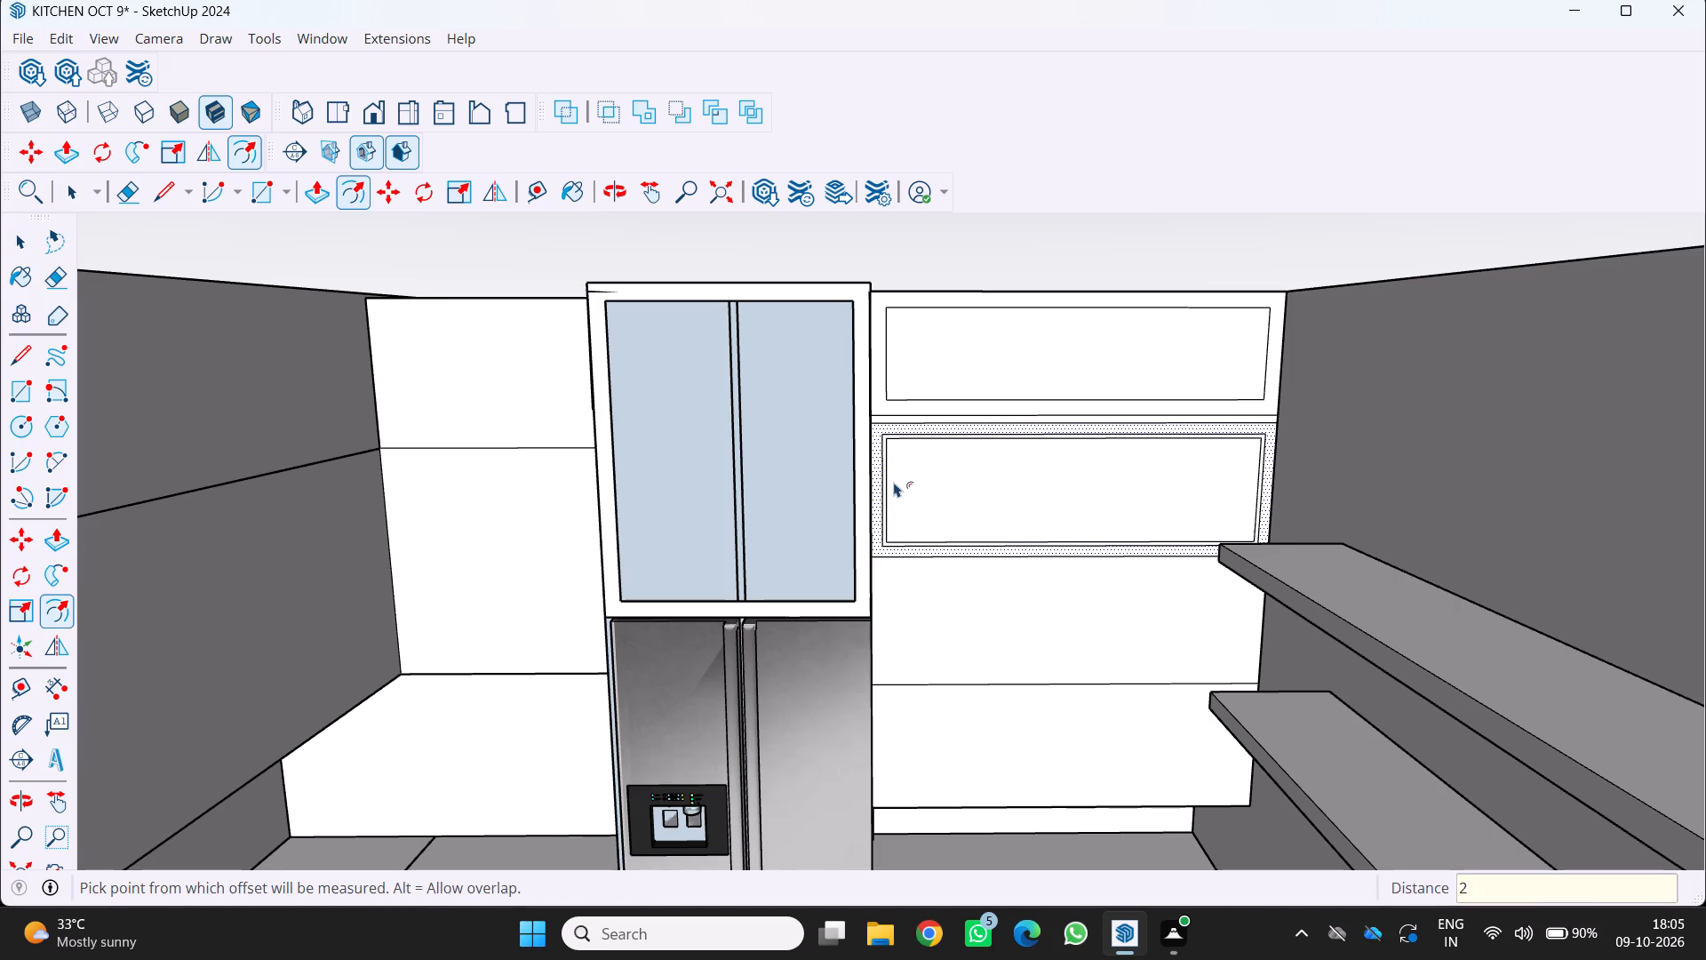
Delete the refrigerator-side vertical edge of the outer inset outline on the second large cabinet panel.
scroll(887, 475, up, 3)
key(space)
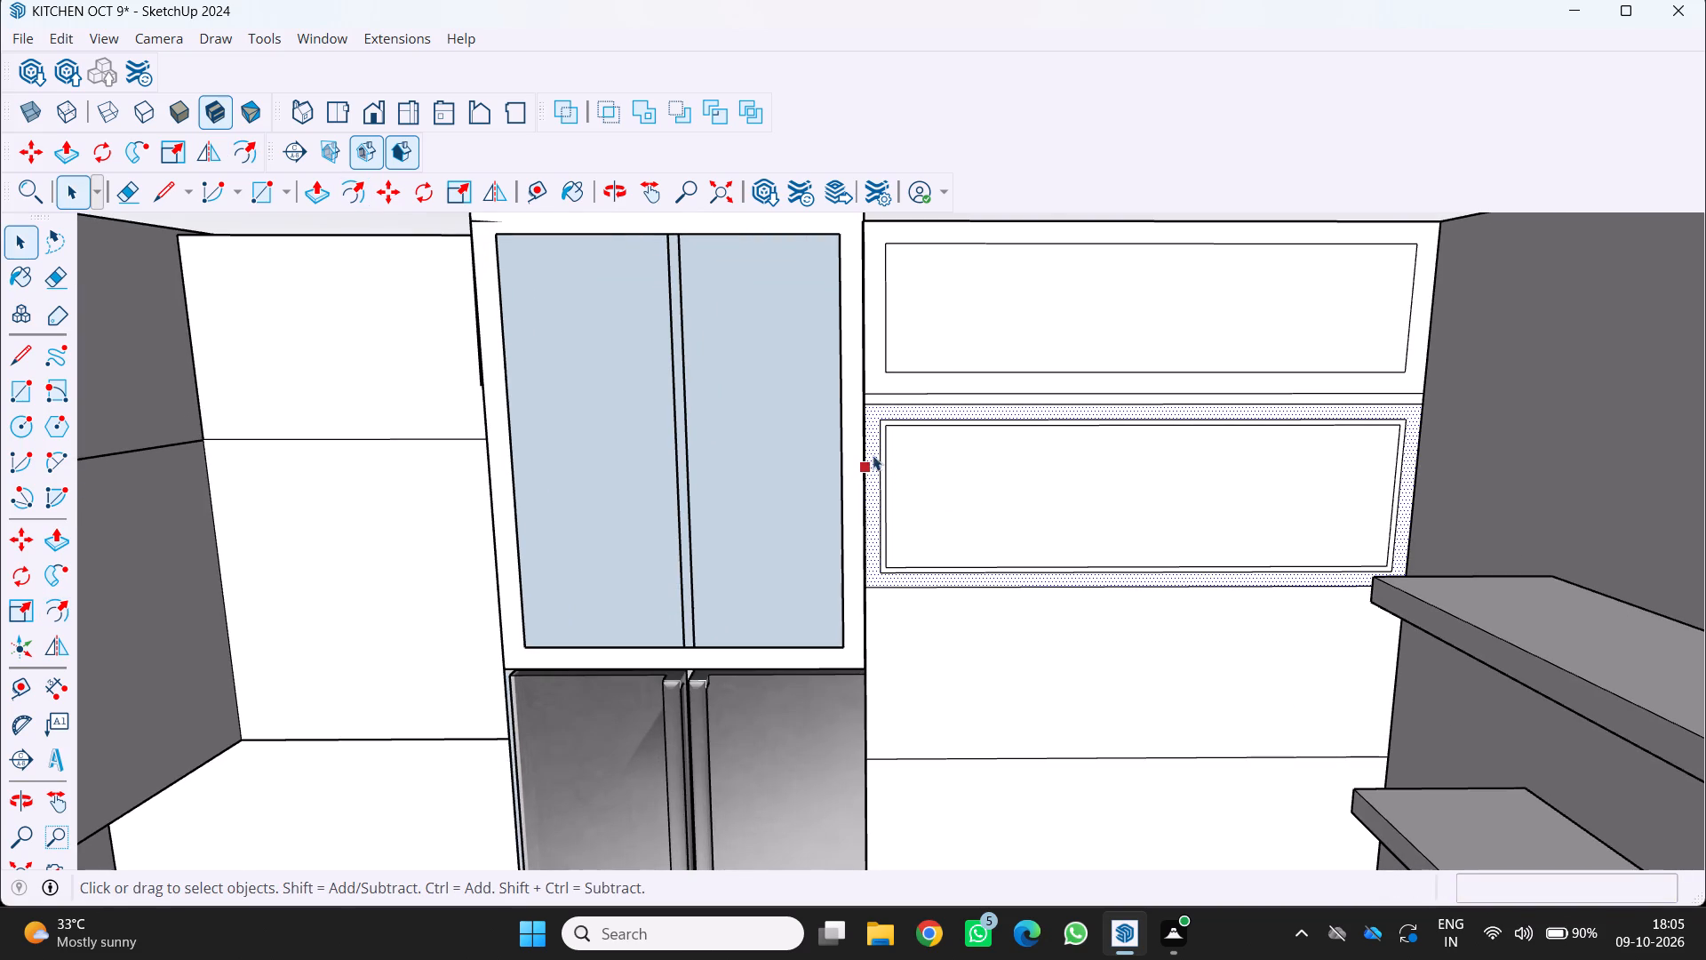
key(space)
click(349, 668)
scroll(868, 489, up, 1)
scroll(872, 492, down, 11)
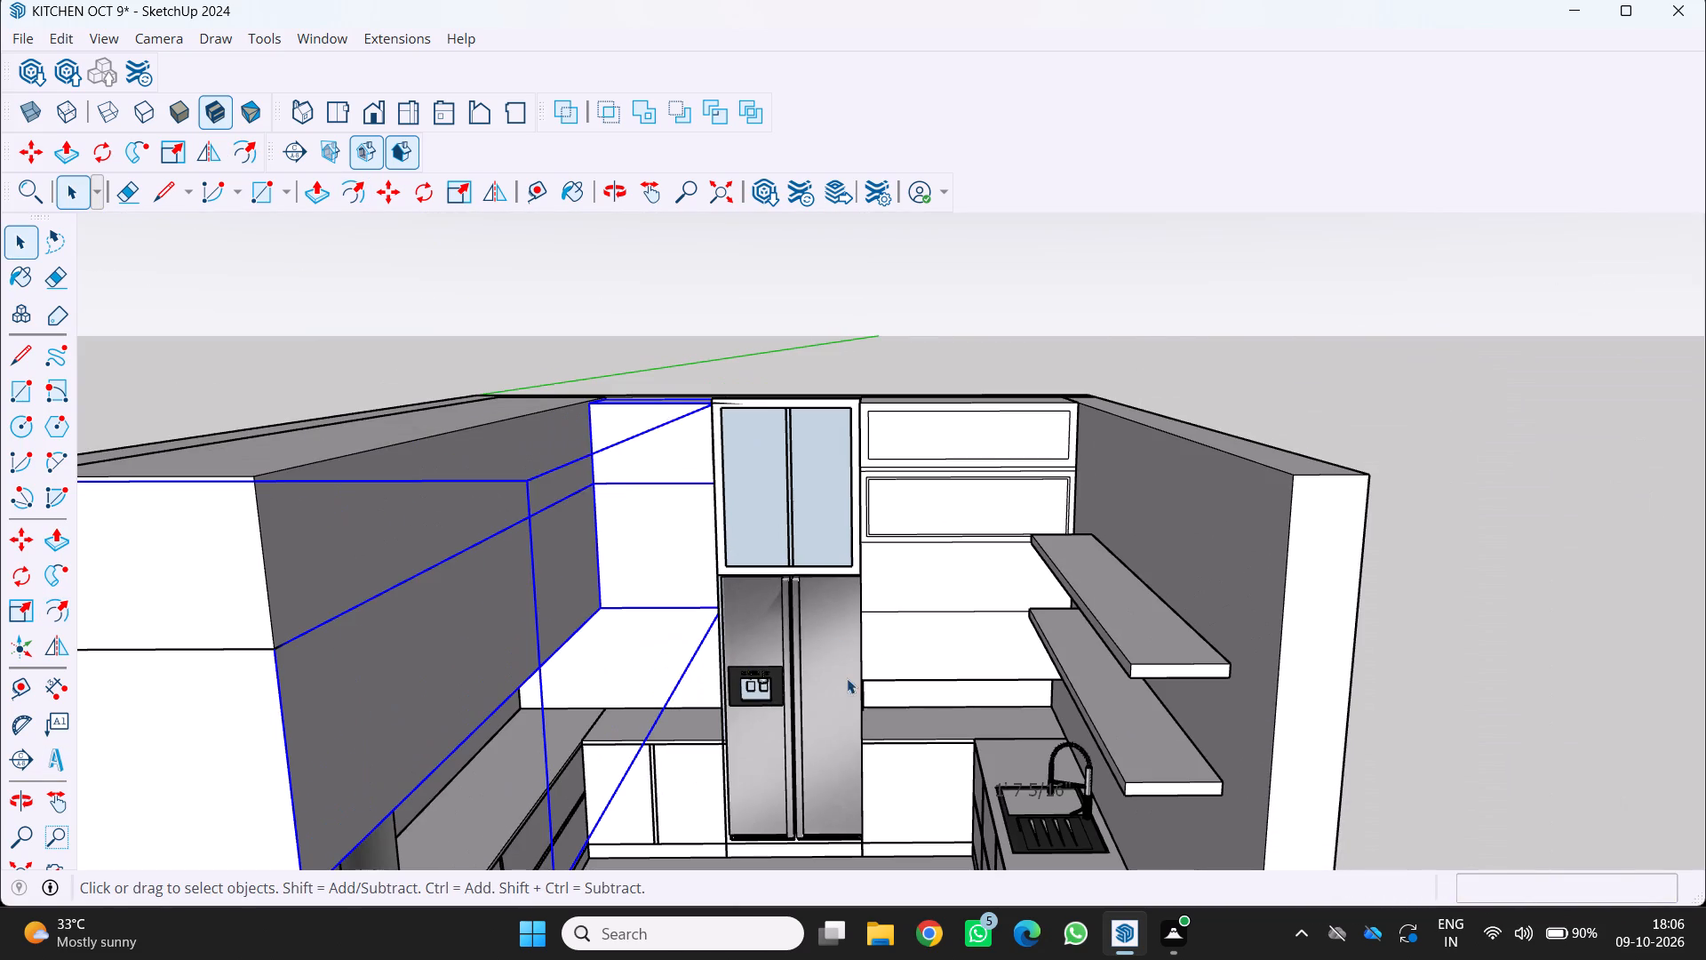
key(space)
key(space)
click(848, 791)
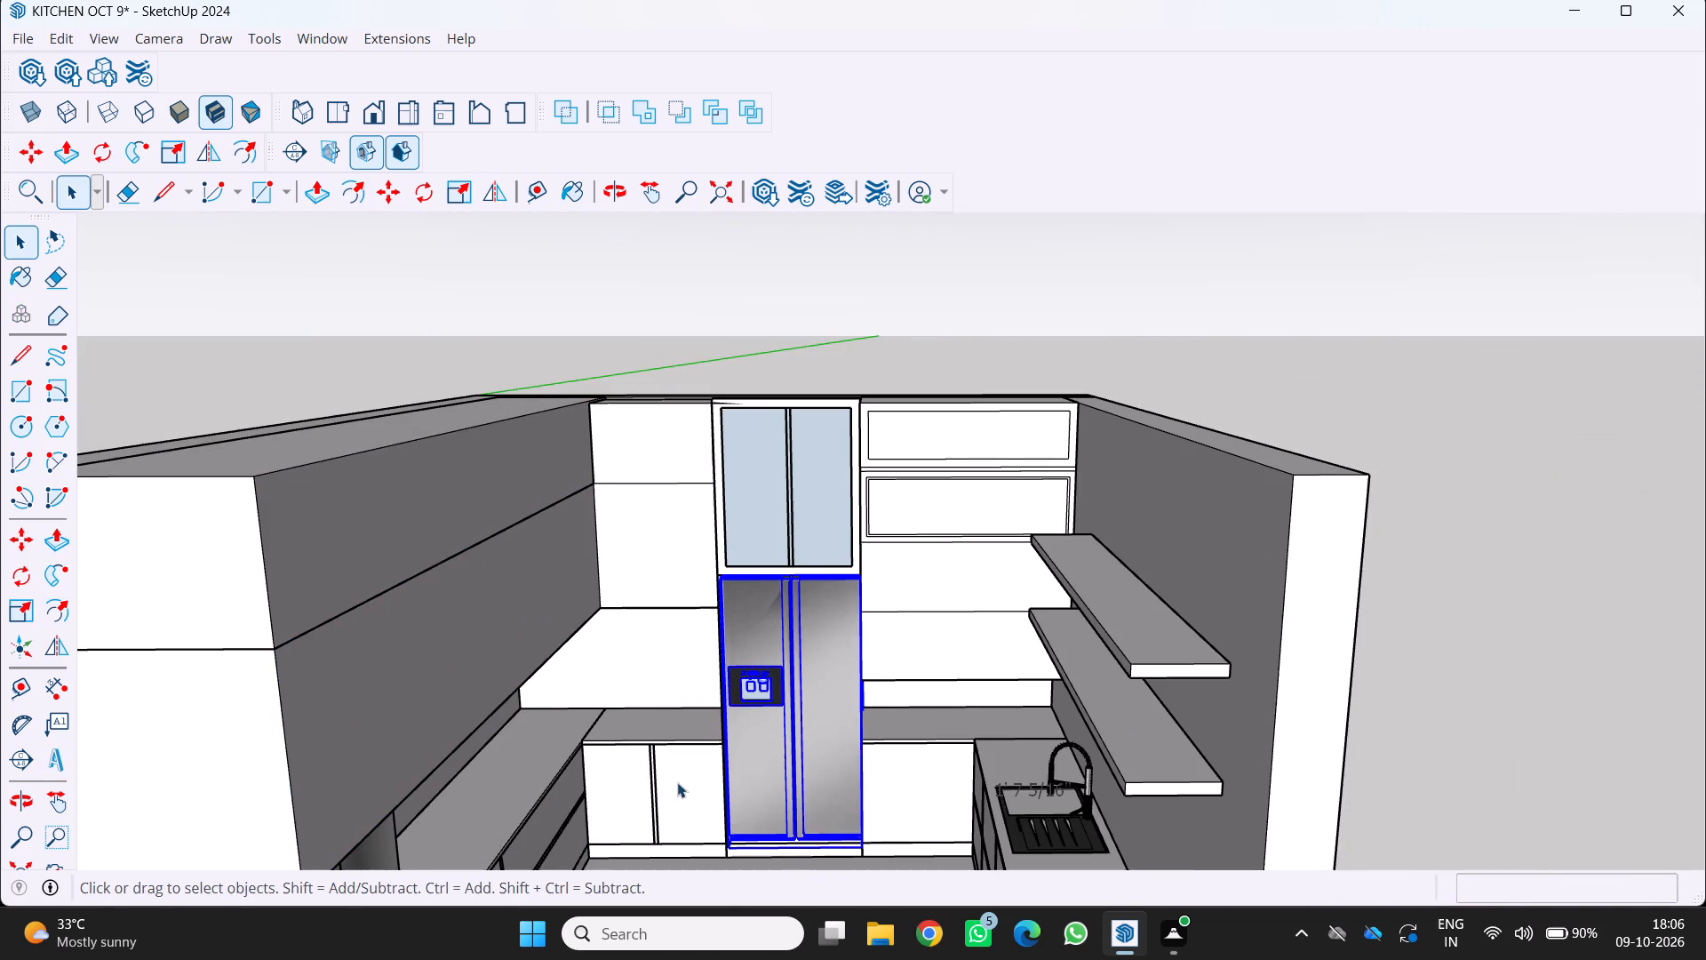
click(639, 835)
scroll(905, 518, up, 10)
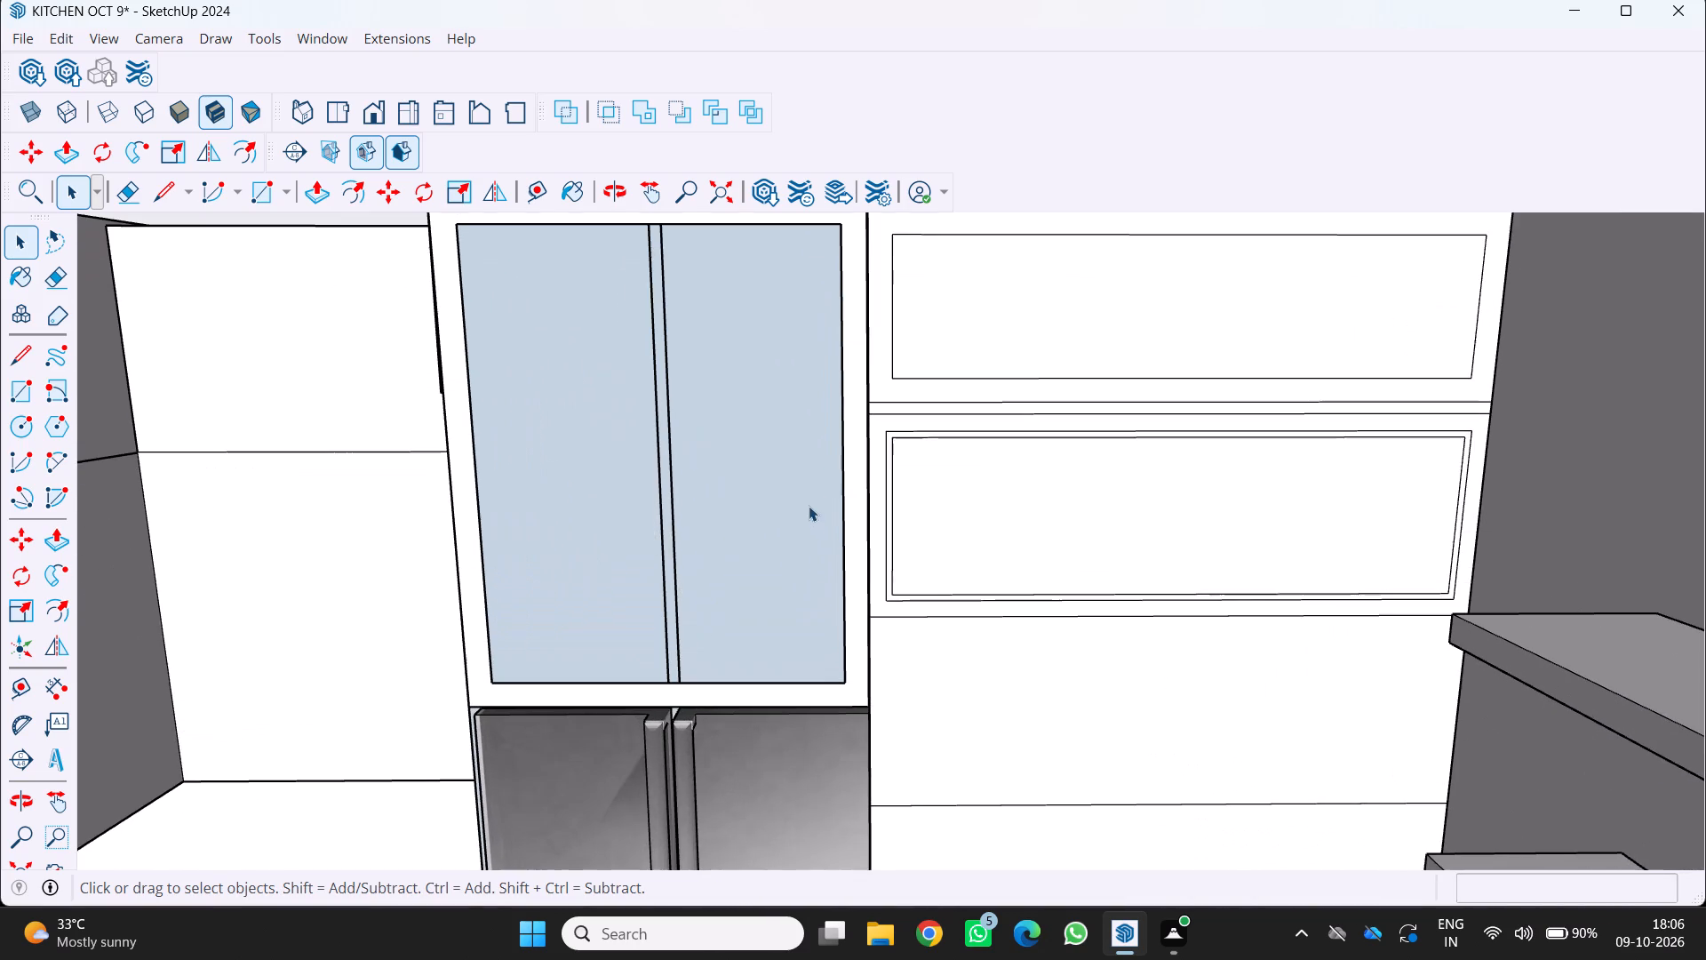
click(889, 477)
key(Delete)
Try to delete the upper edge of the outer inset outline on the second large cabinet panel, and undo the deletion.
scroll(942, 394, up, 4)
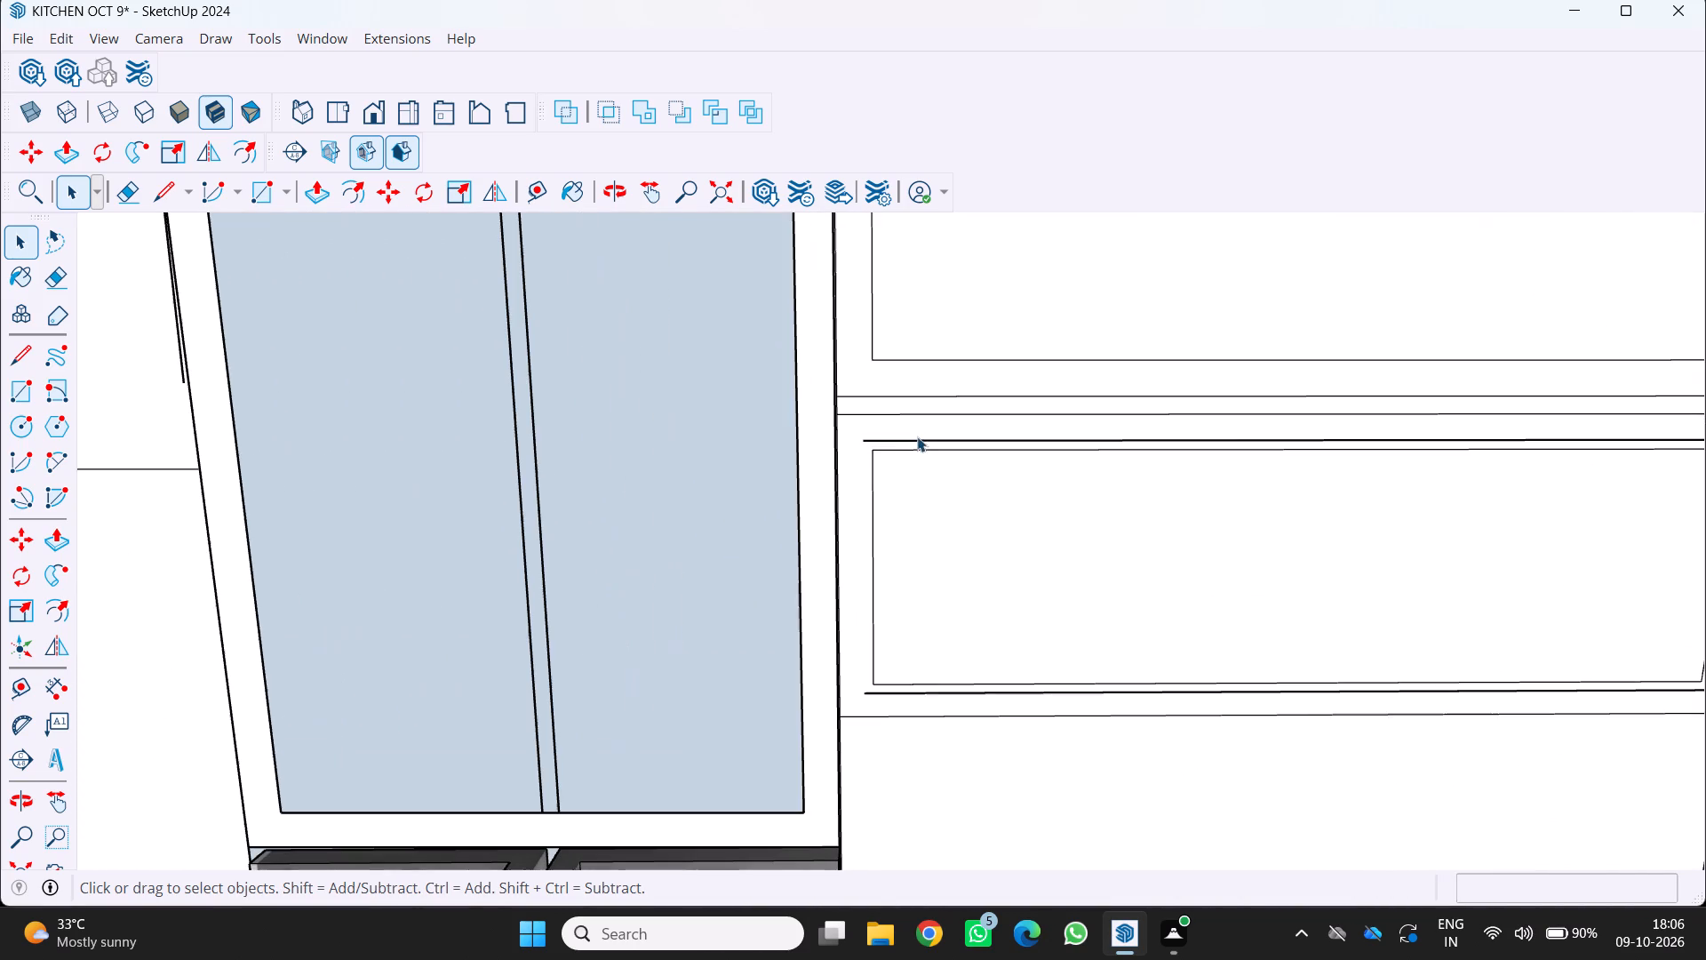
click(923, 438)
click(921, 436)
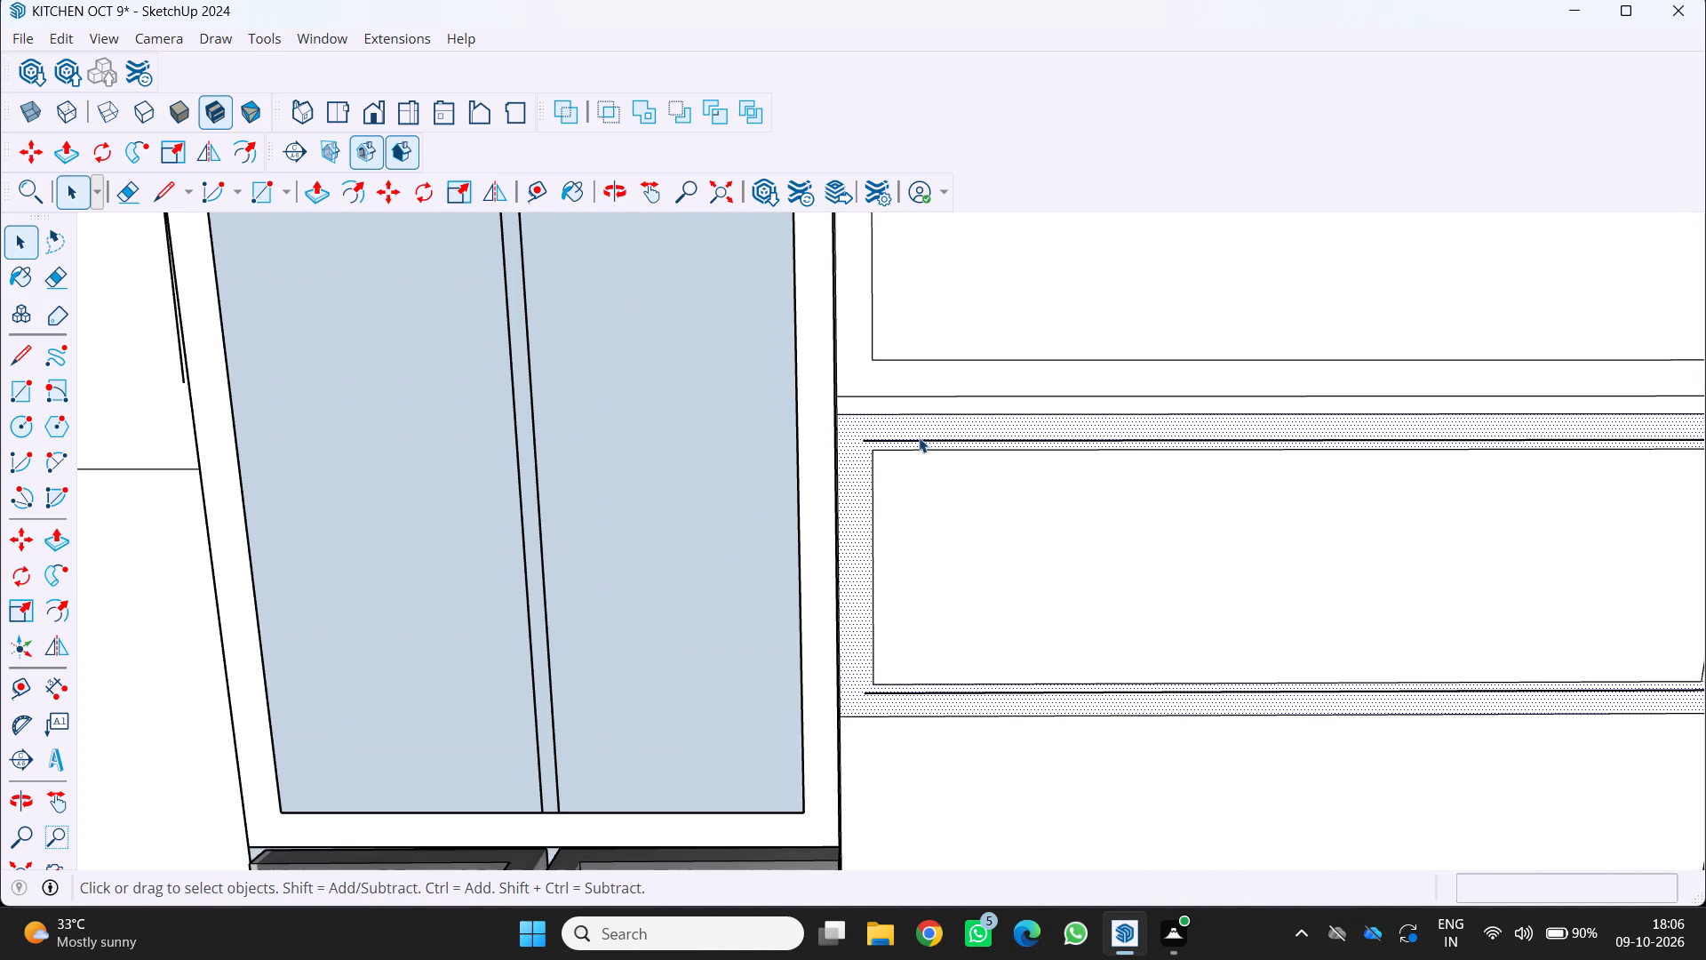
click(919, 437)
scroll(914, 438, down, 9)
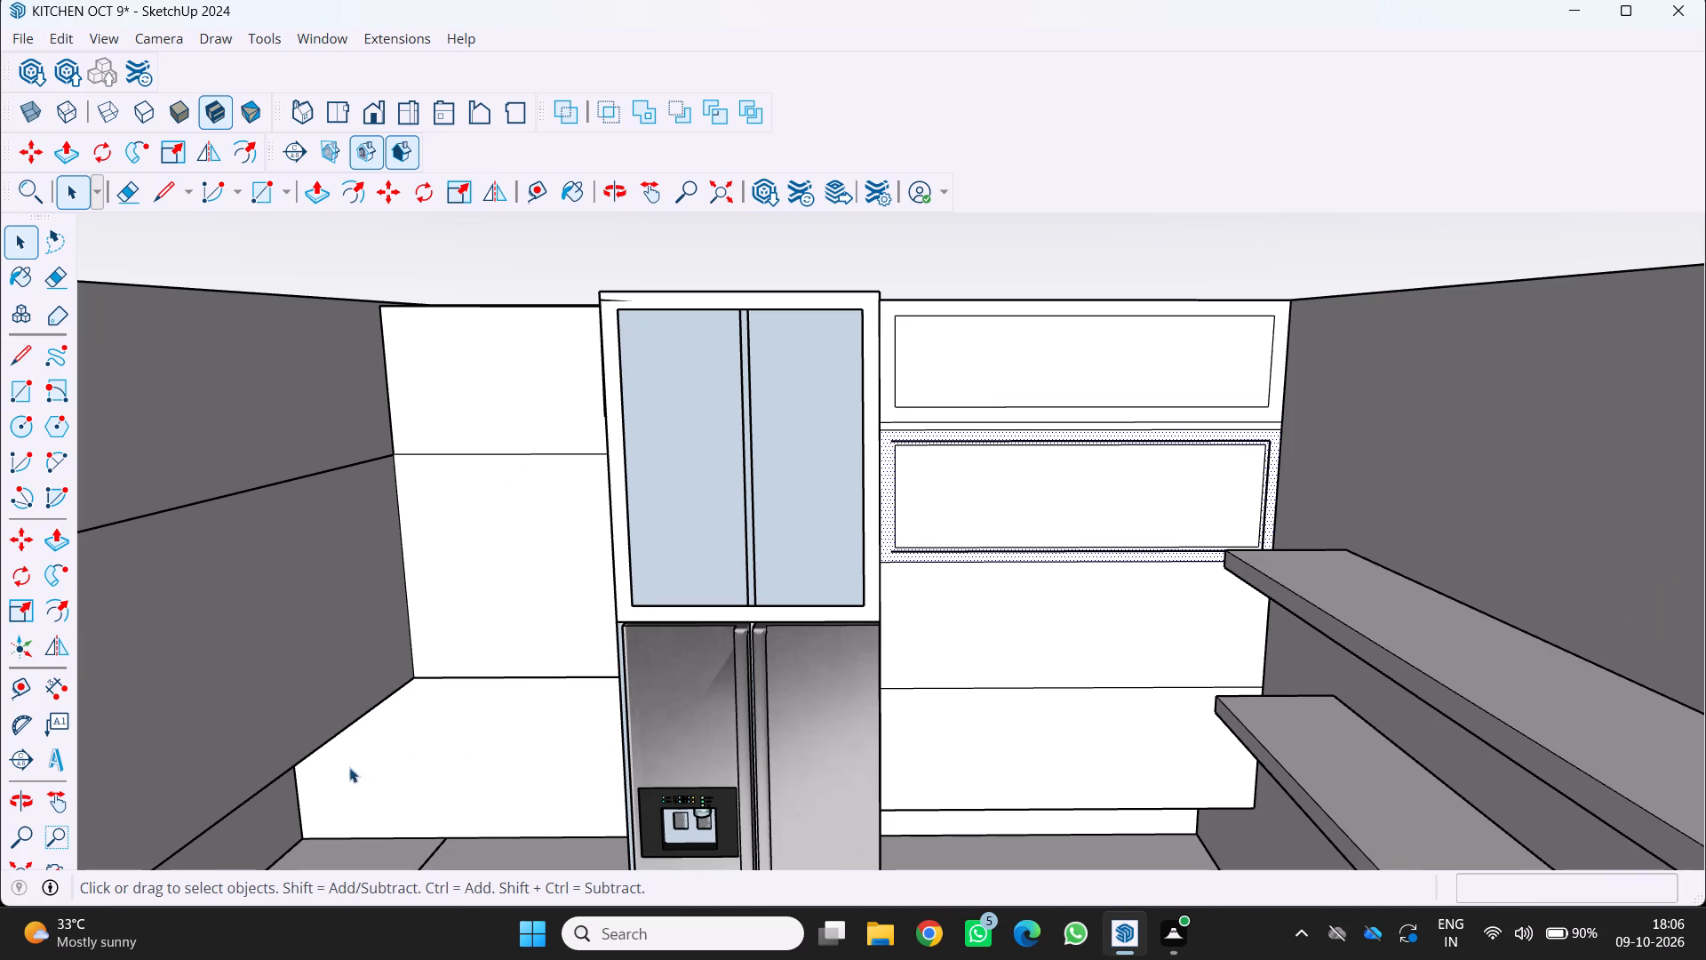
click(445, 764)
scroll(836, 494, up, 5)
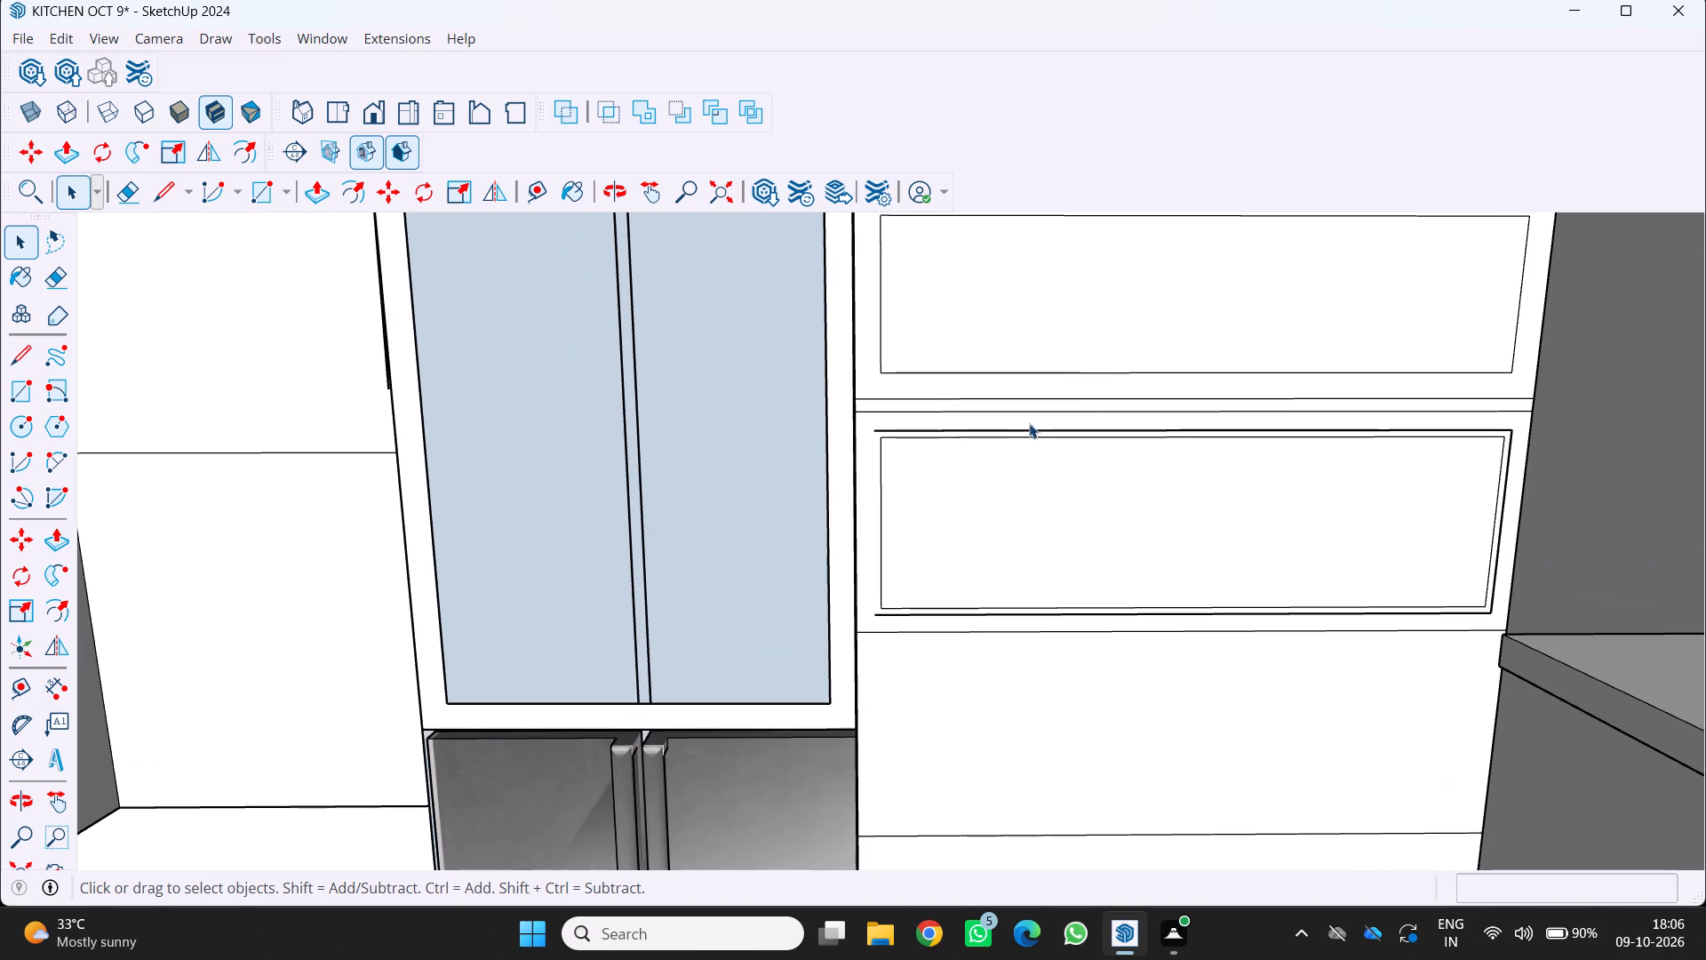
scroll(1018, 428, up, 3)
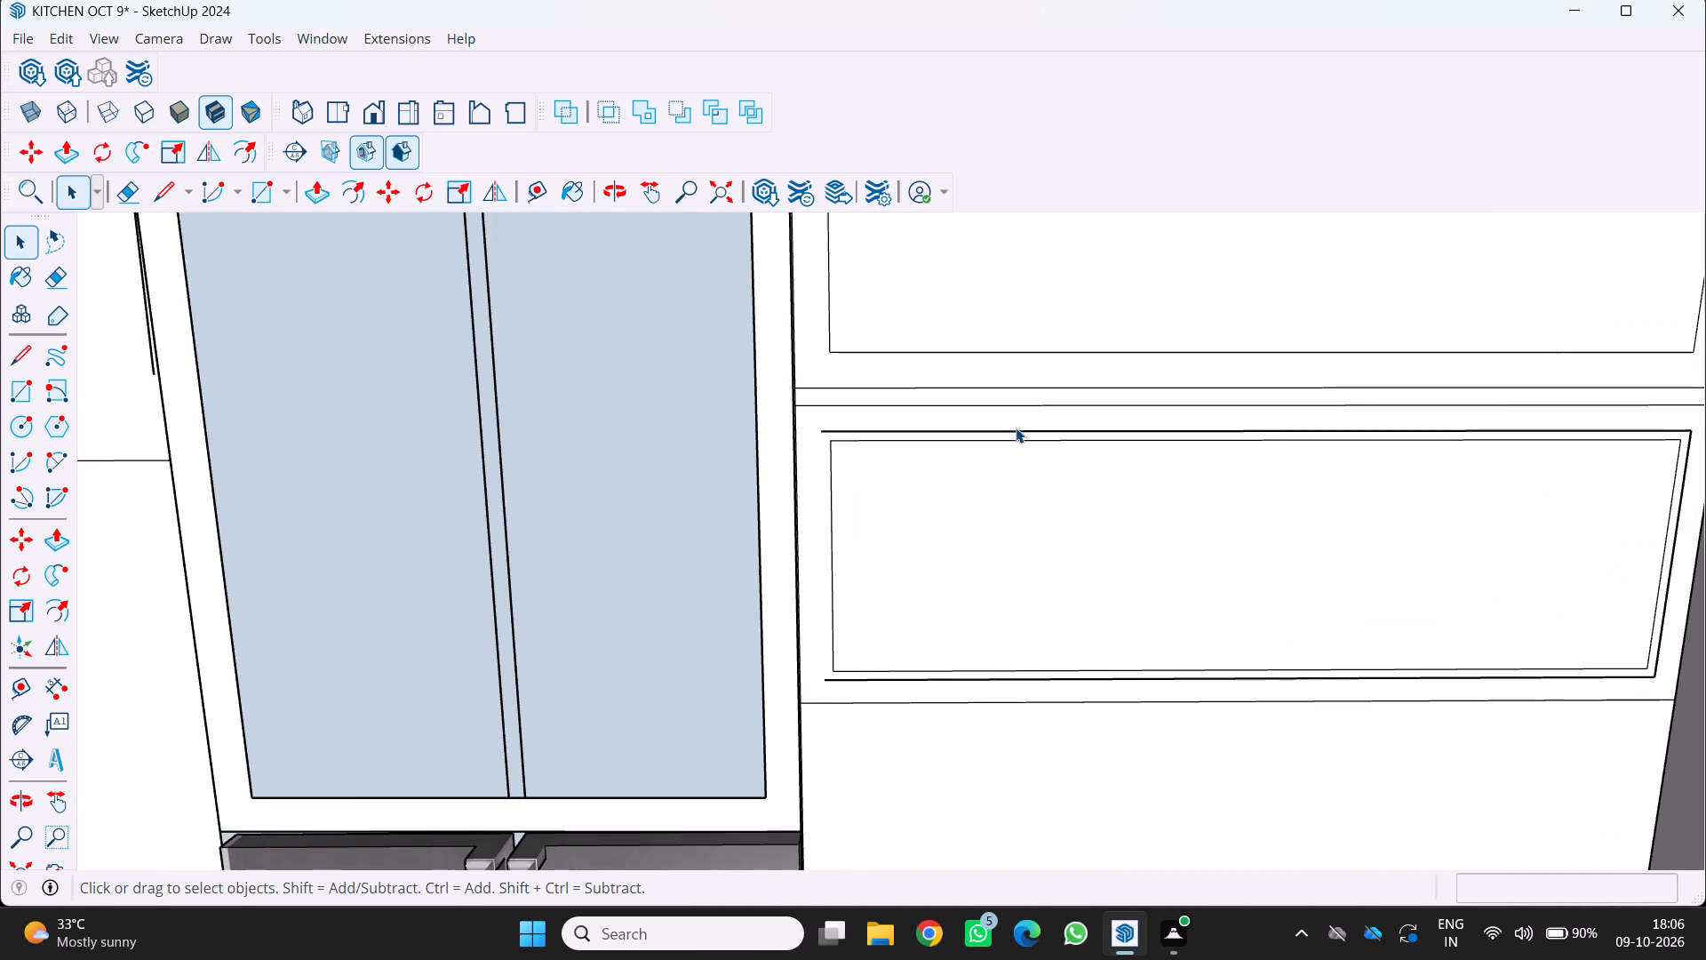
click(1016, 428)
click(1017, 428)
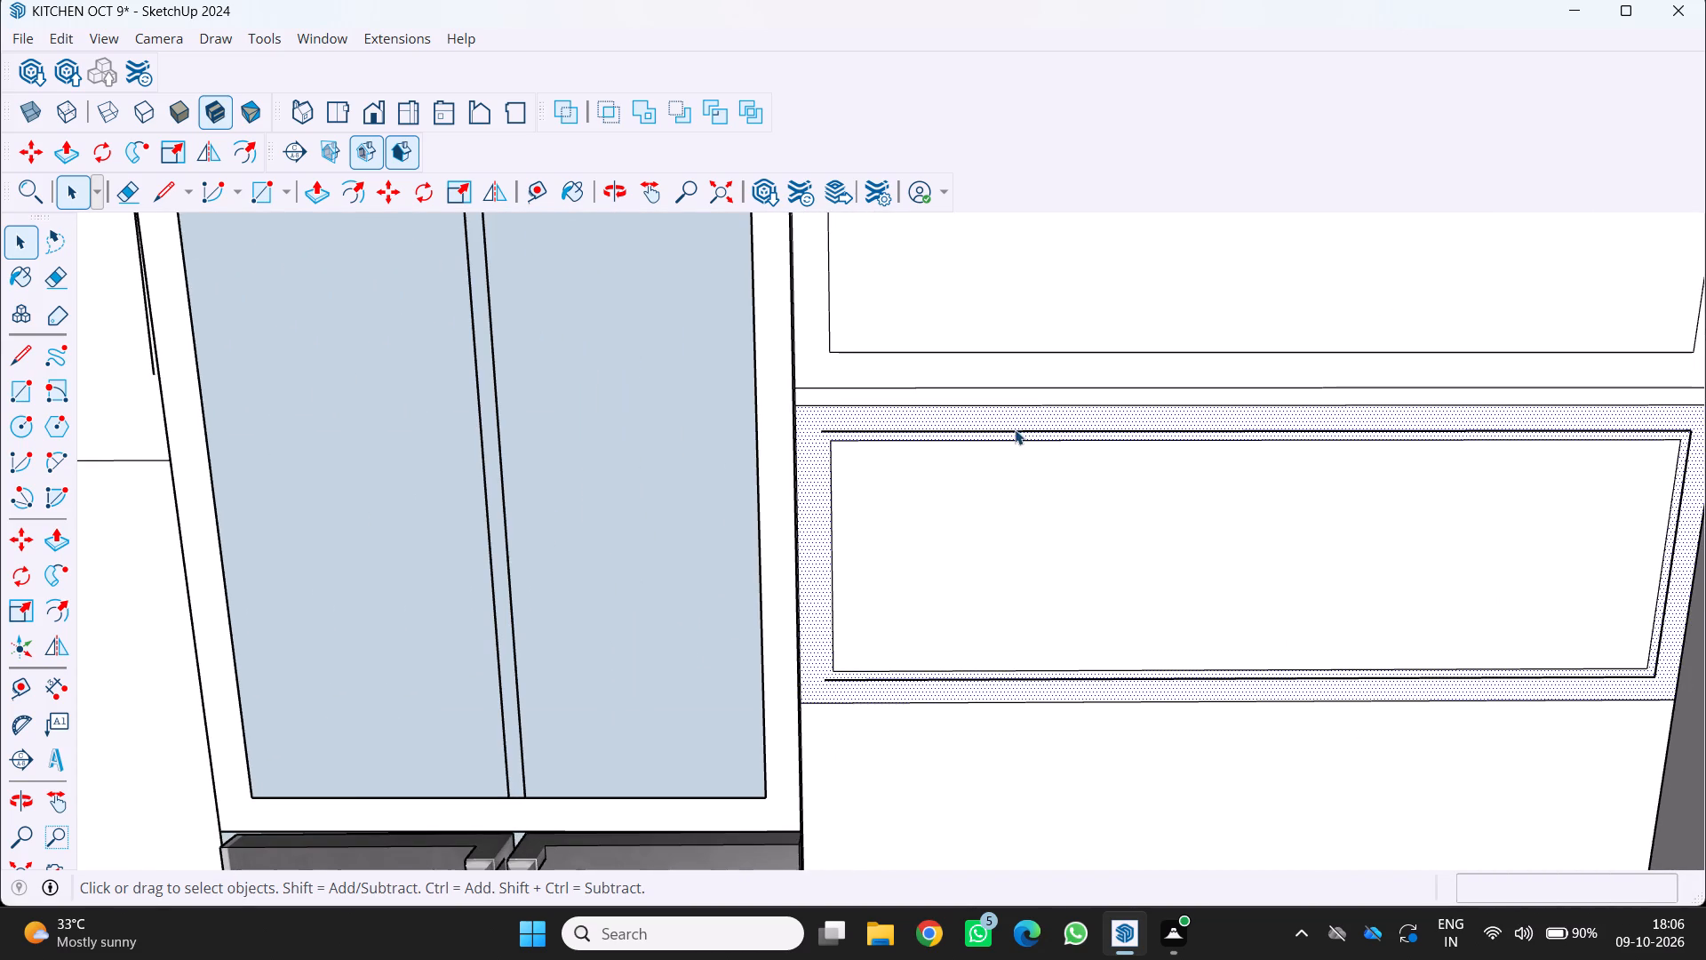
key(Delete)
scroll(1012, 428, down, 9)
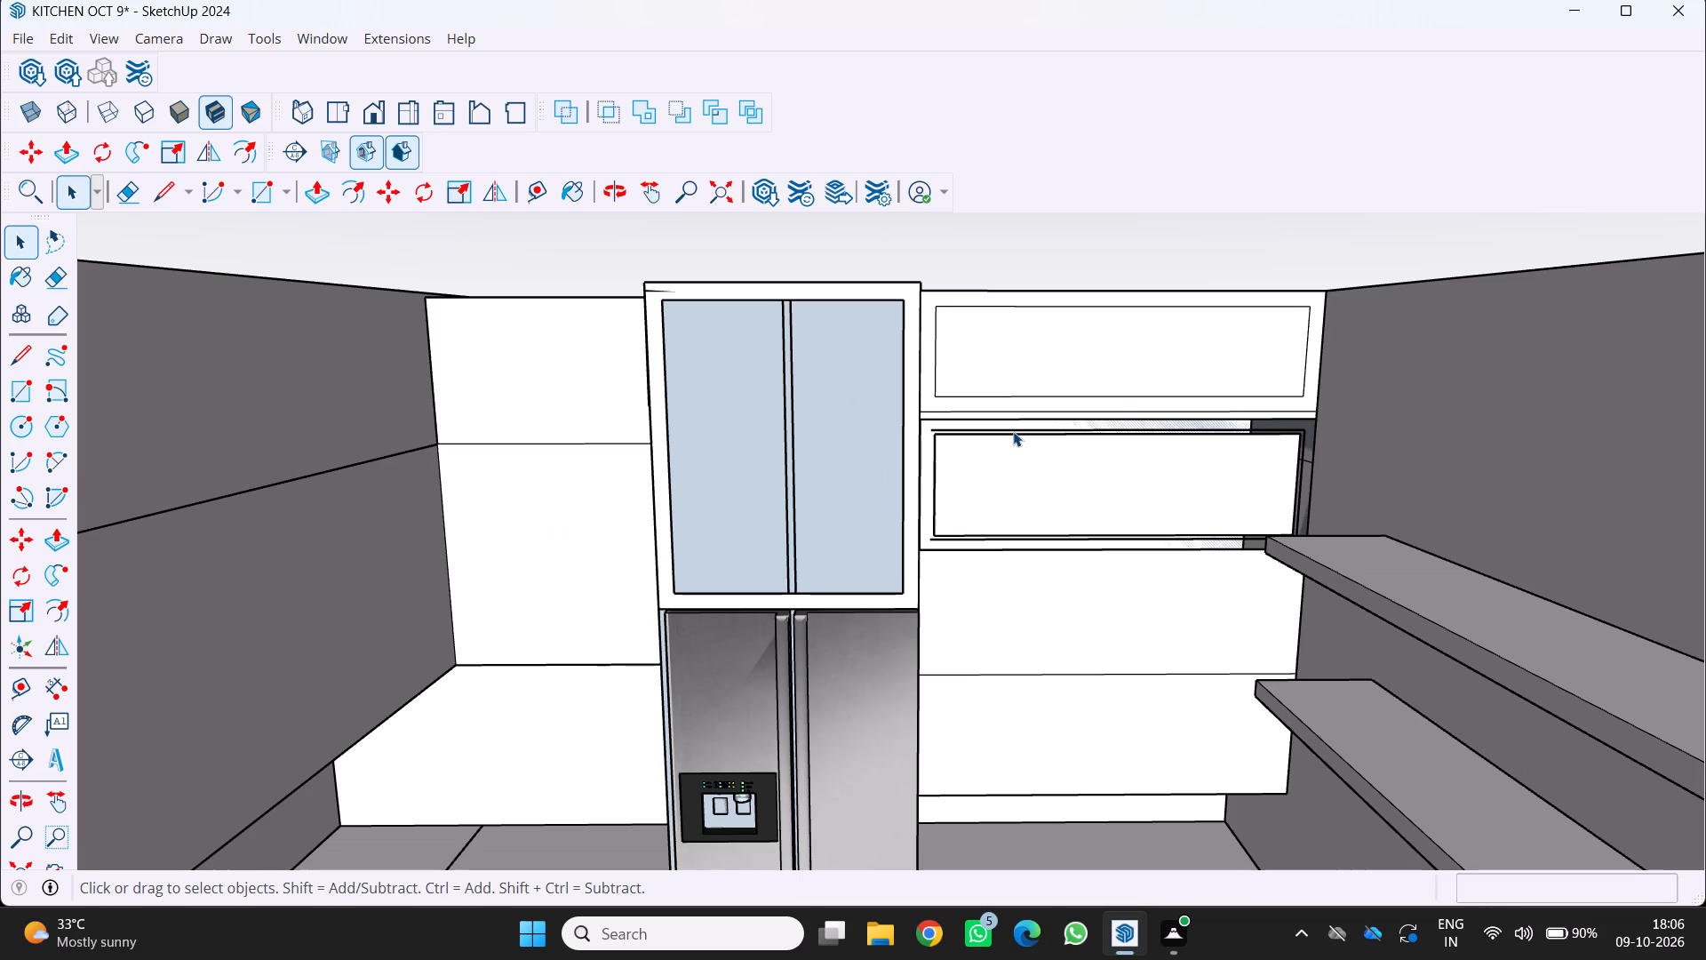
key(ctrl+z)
Delete the upper edge of the outer inset outline on the second large cabinet panel.
scroll(1031, 438, up, 8)
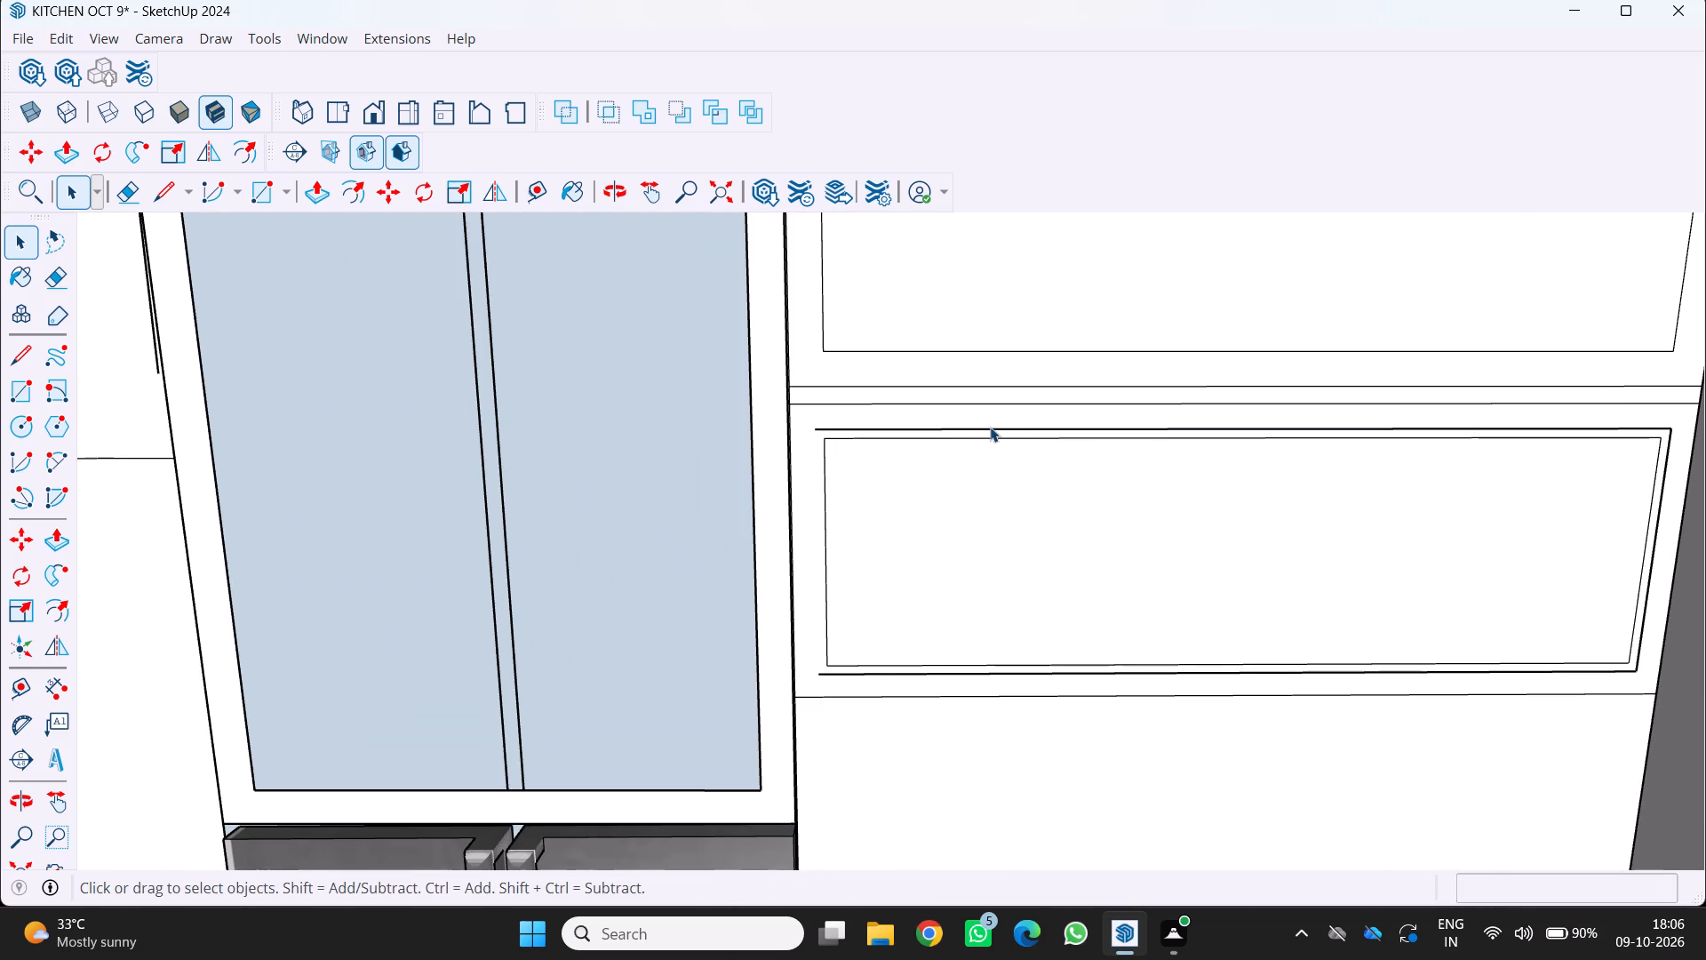
click(990, 428)
key(Delete)
Delete both segments of the shelf-wall-side vertical edge of the second large panel's outer inset outline.
scroll(990, 428, down, 3)
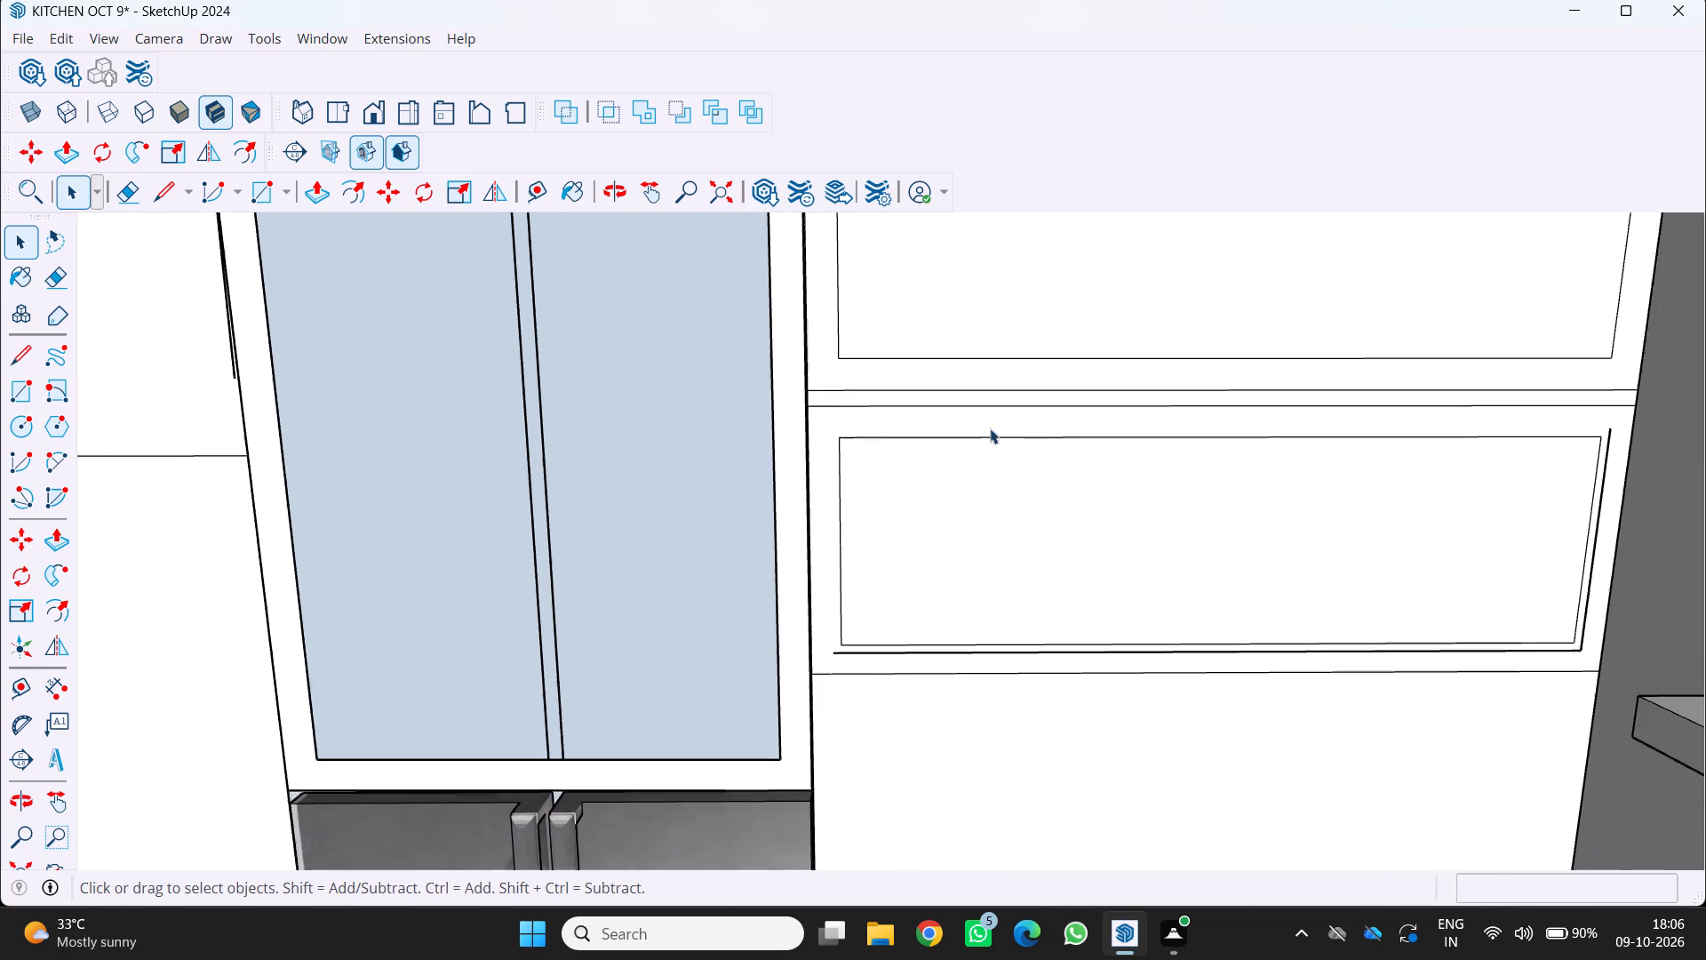
scroll(990, 428, down, 2)
scroll(1327, 475, up, 2)
middle_drag(1343, 478, 1233, 428)
scroll(1407, 447, down, 2)
scroll(1489, 451, up, 2)
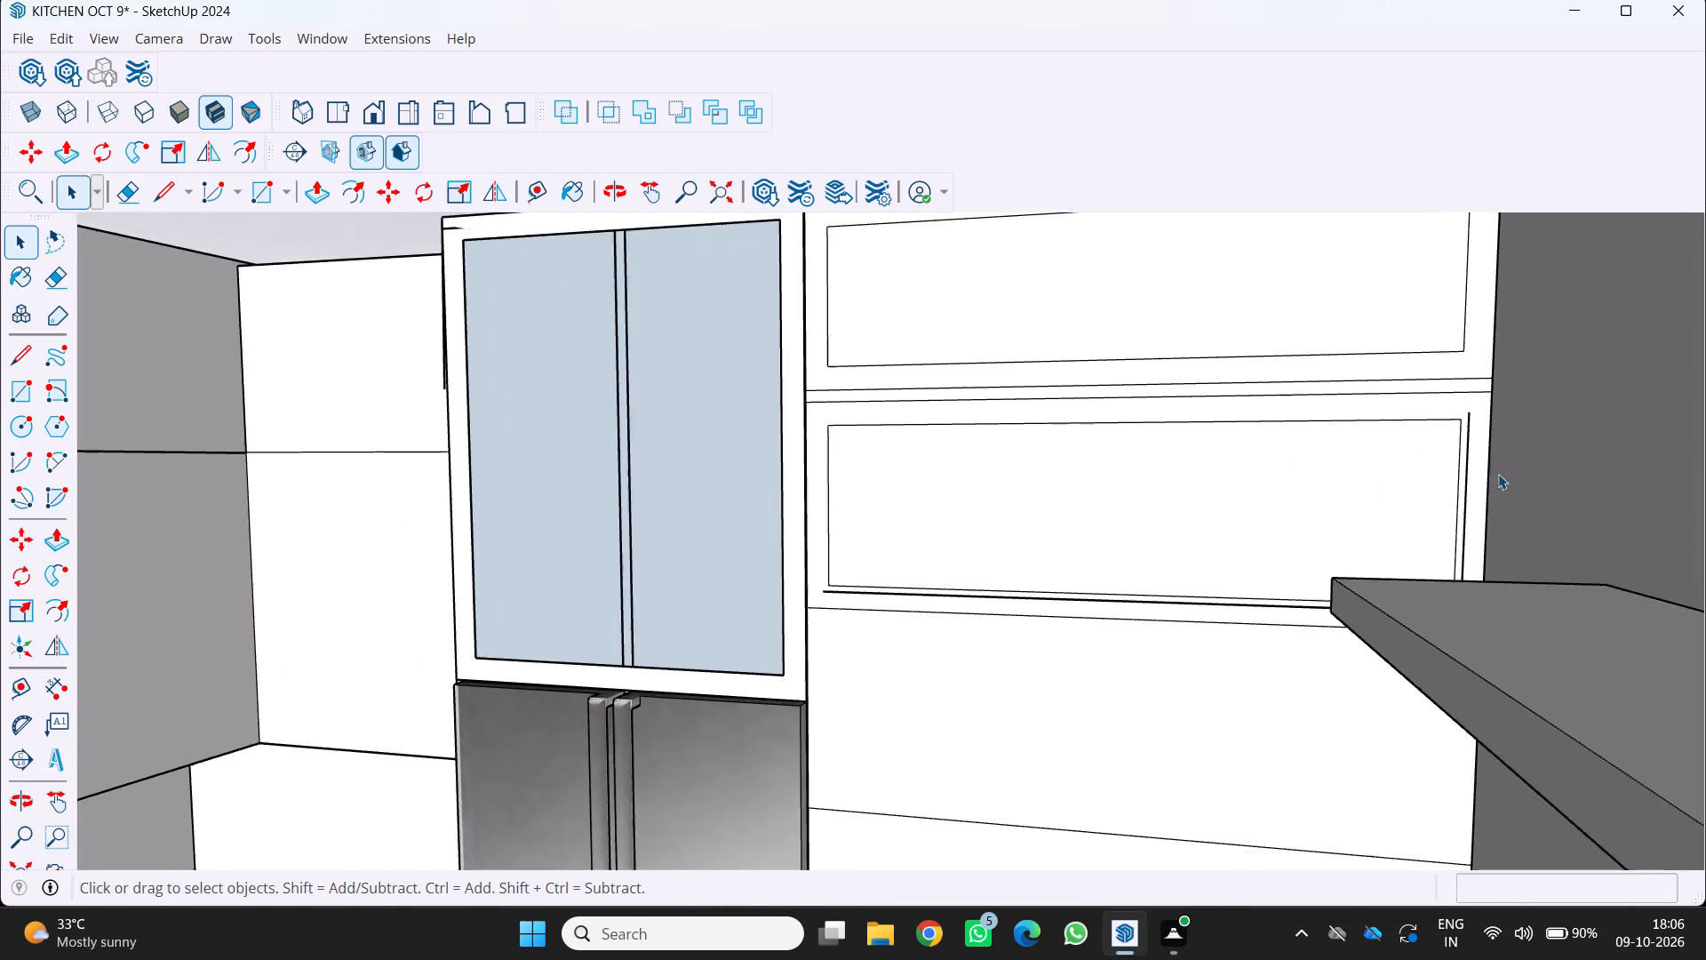
scroll(1498, 474, up, 4)
click(1457, 468)
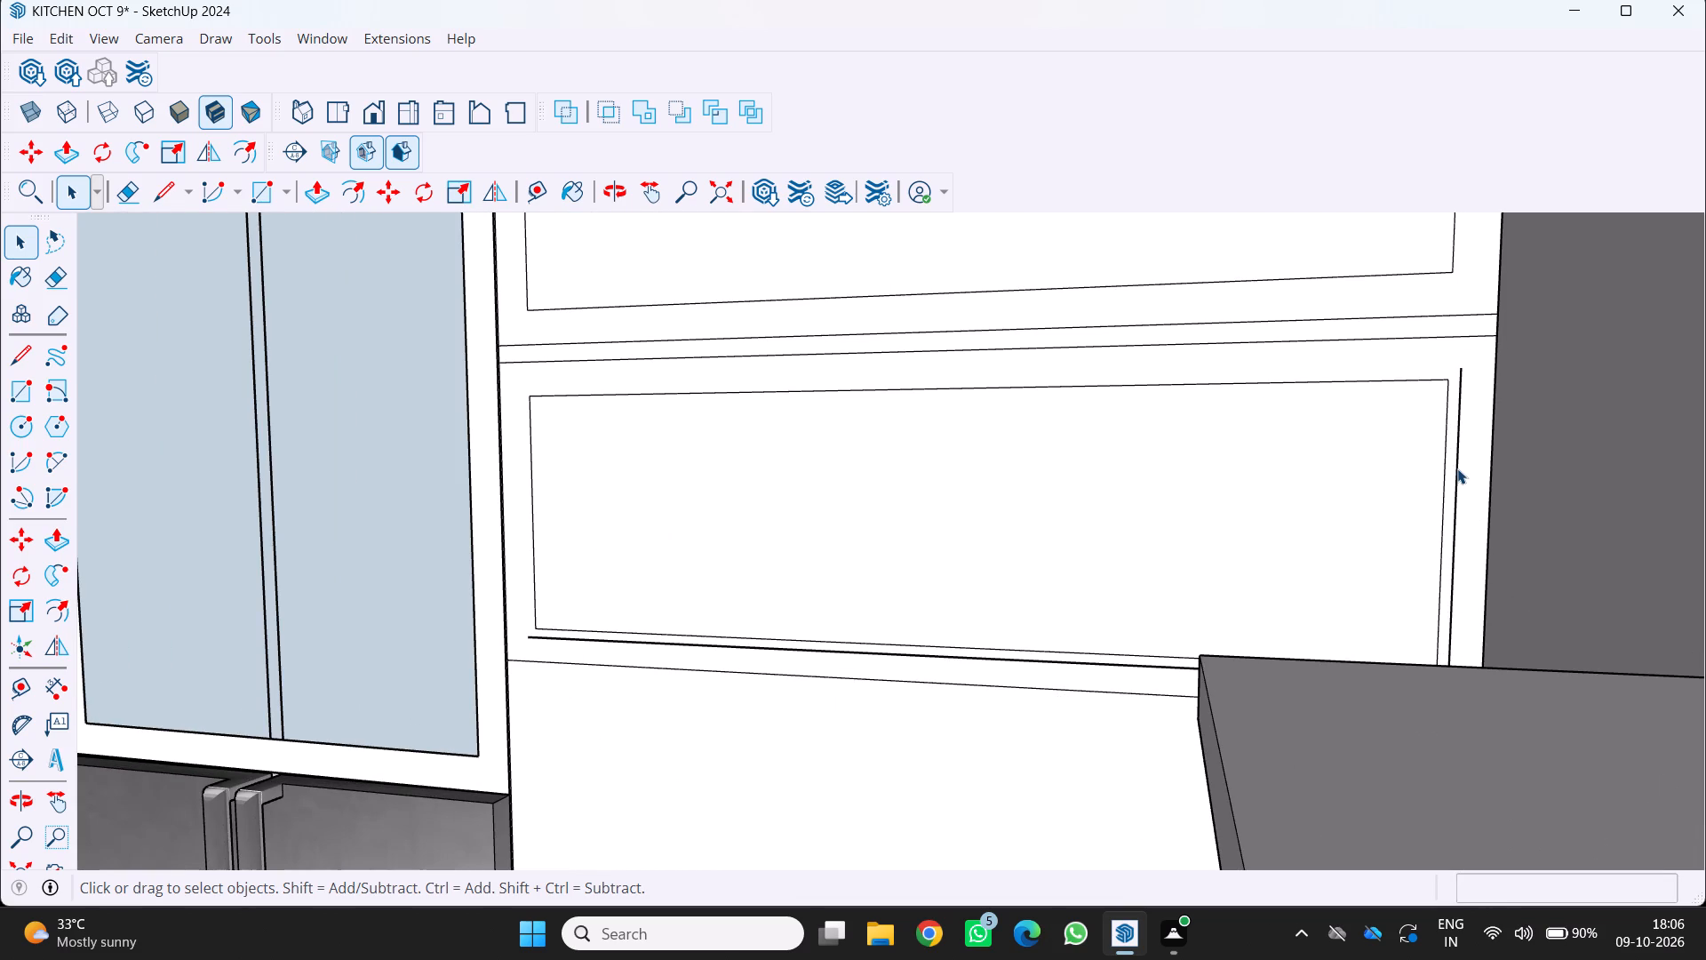
key(Delete)
scroll(1448, 439, up, 2)
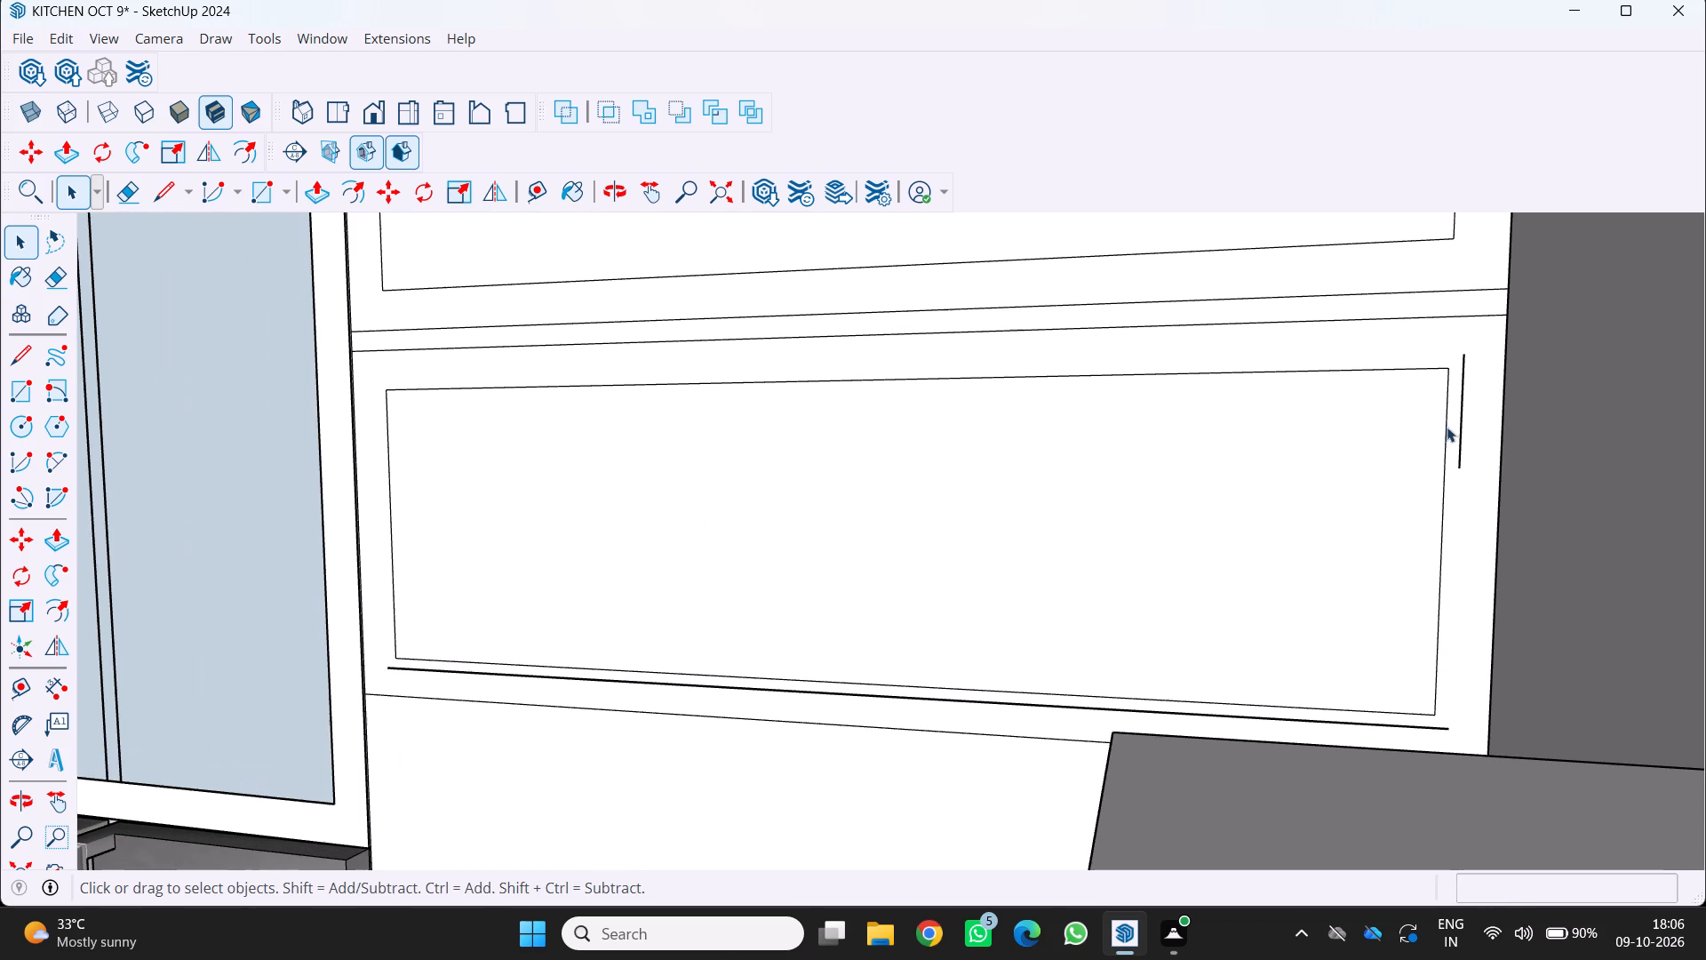
click(1462, 435)
key(Delete)
Delete the remaining lower edge of the outer inset outline on the second large cabinet panel.
scroll(1028, 680, down, 4)
scroll(634, 796, up, 5)
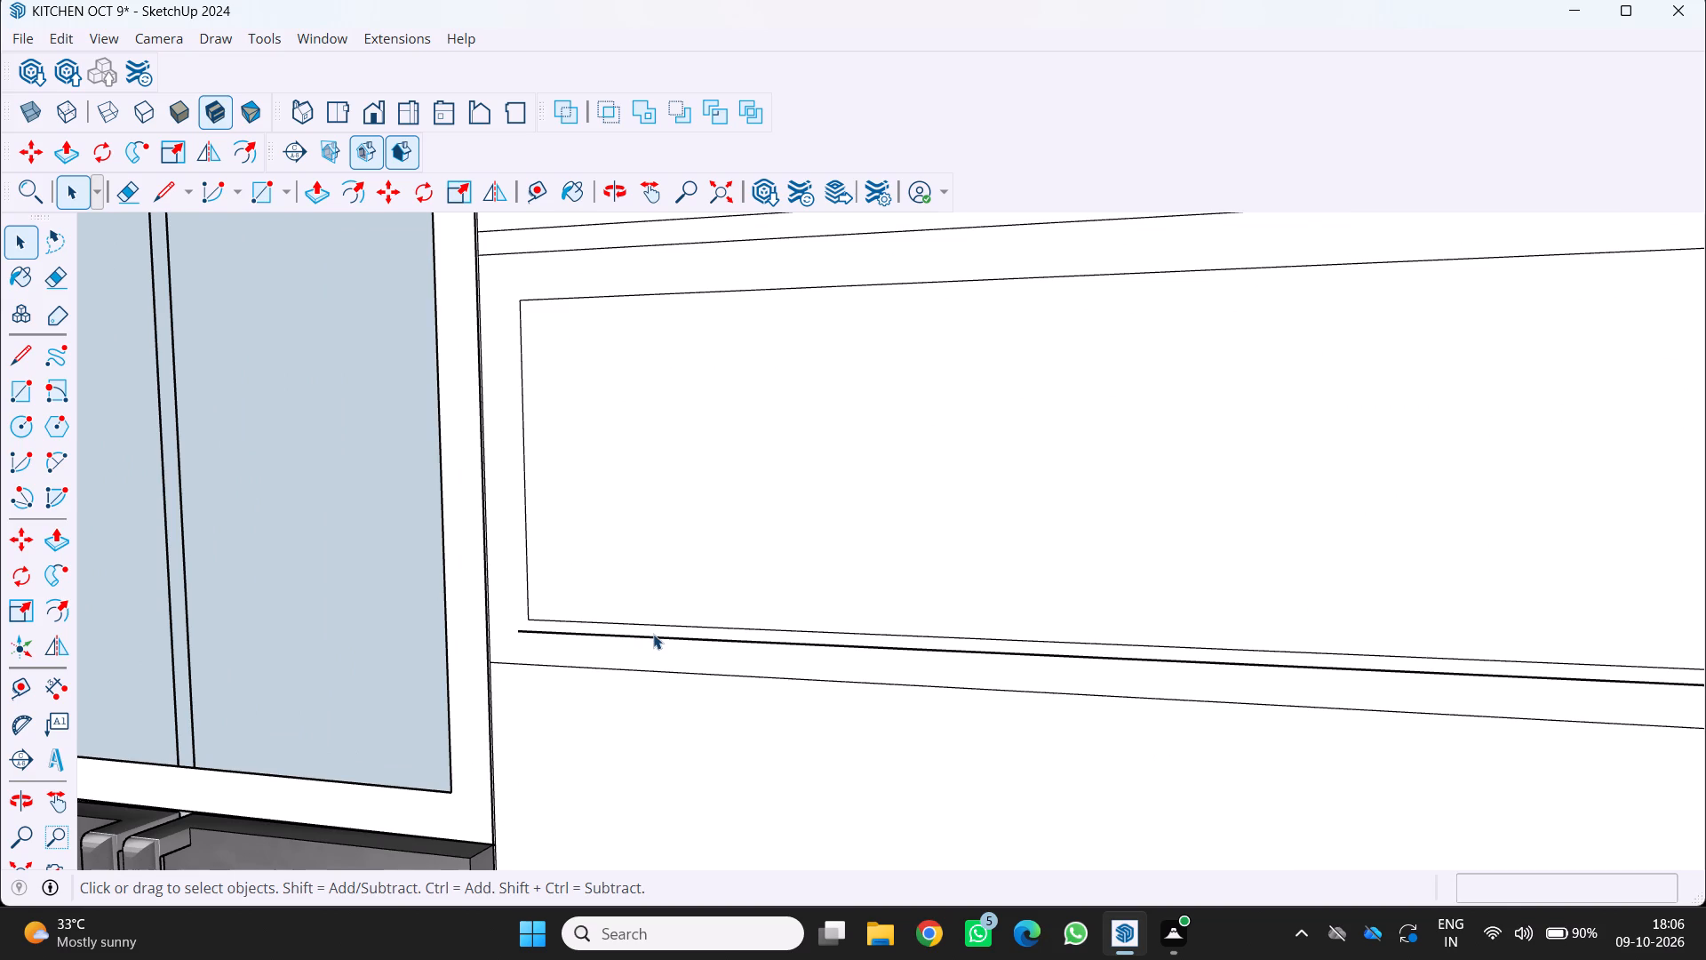
click(653, 634)
click(653, 634)
key(space)
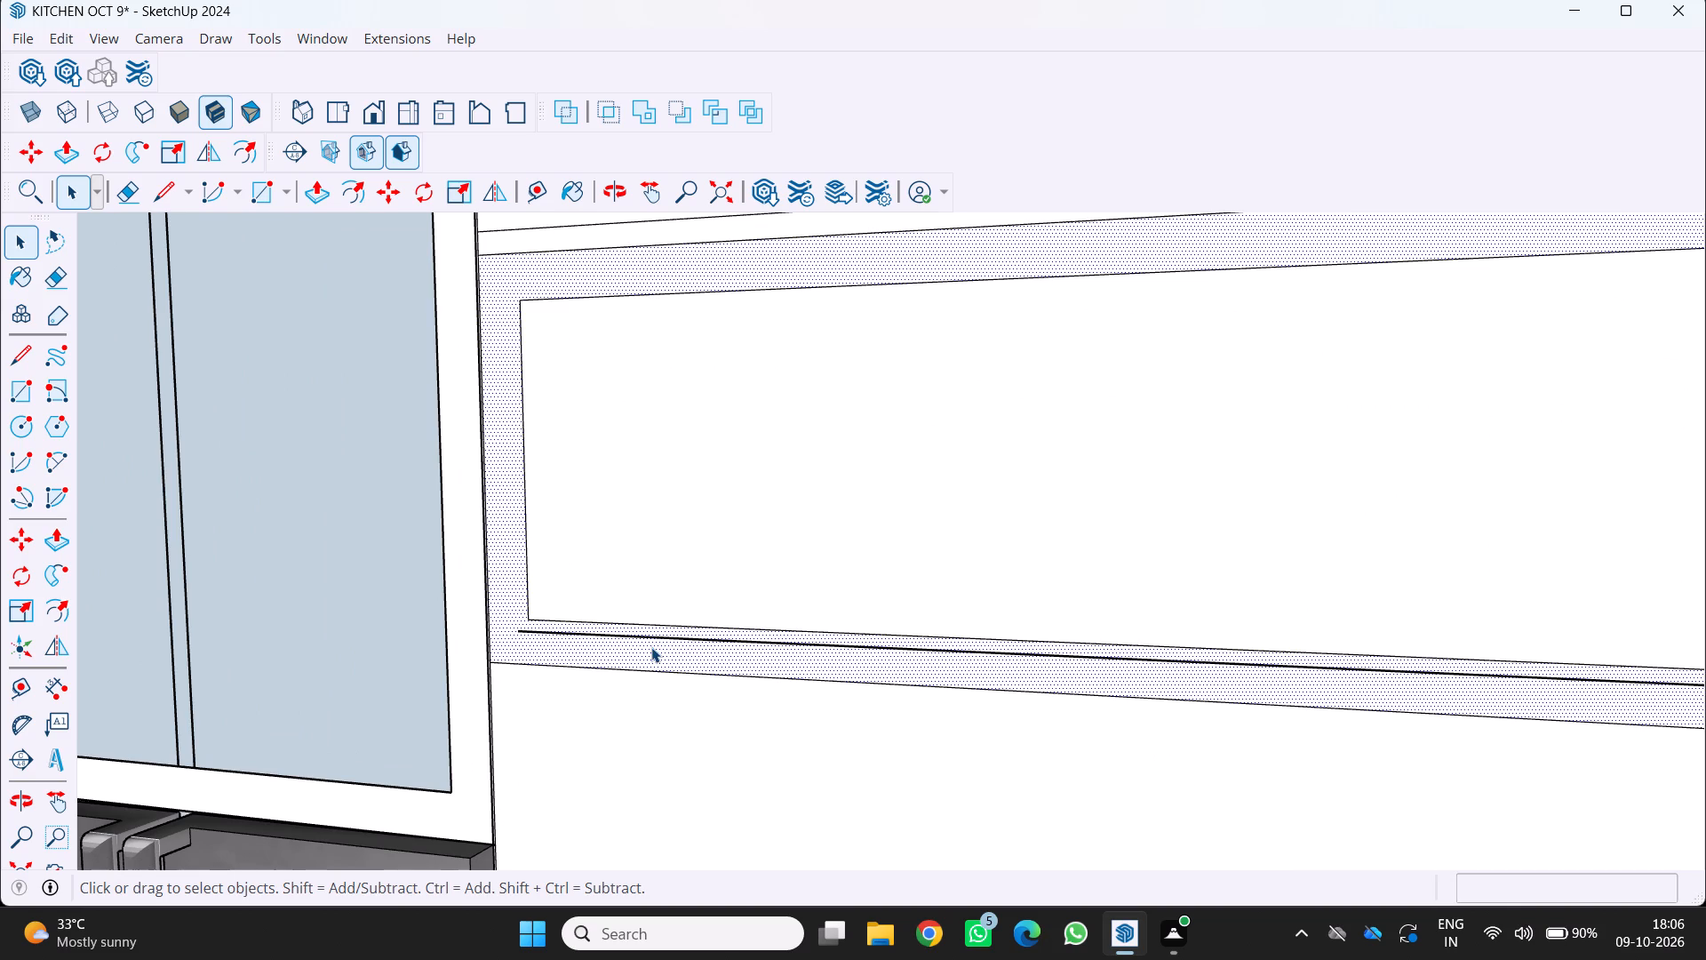
click(221, 810)
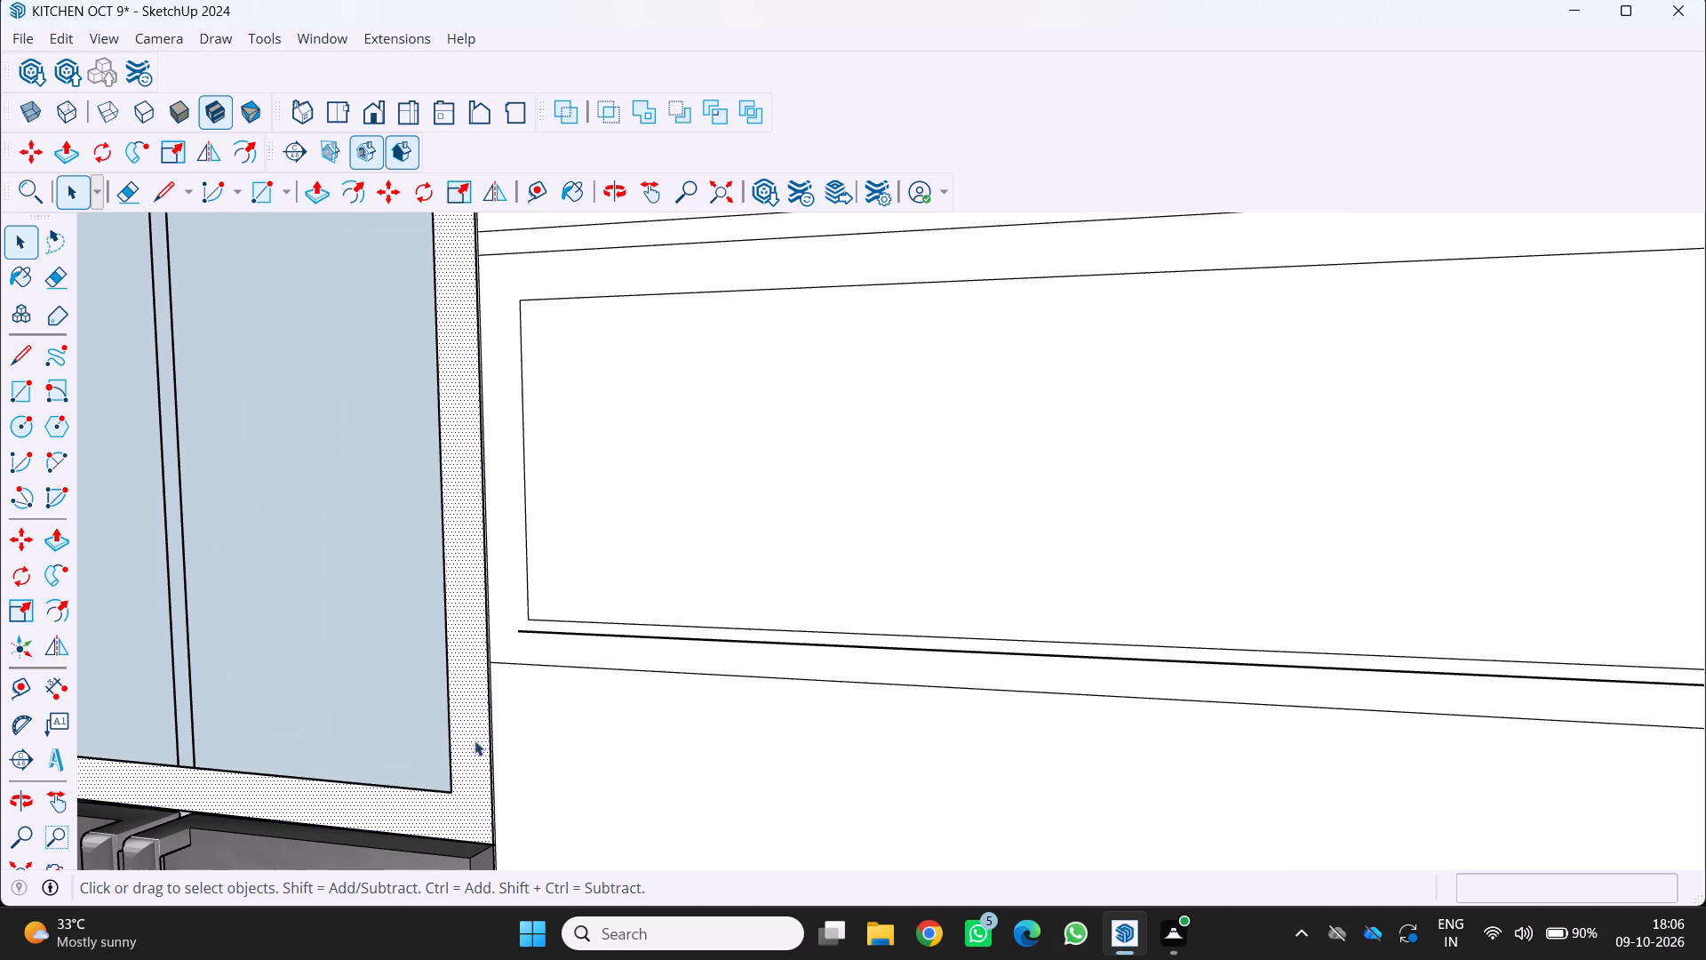
scroll(608, 676, up, 2)
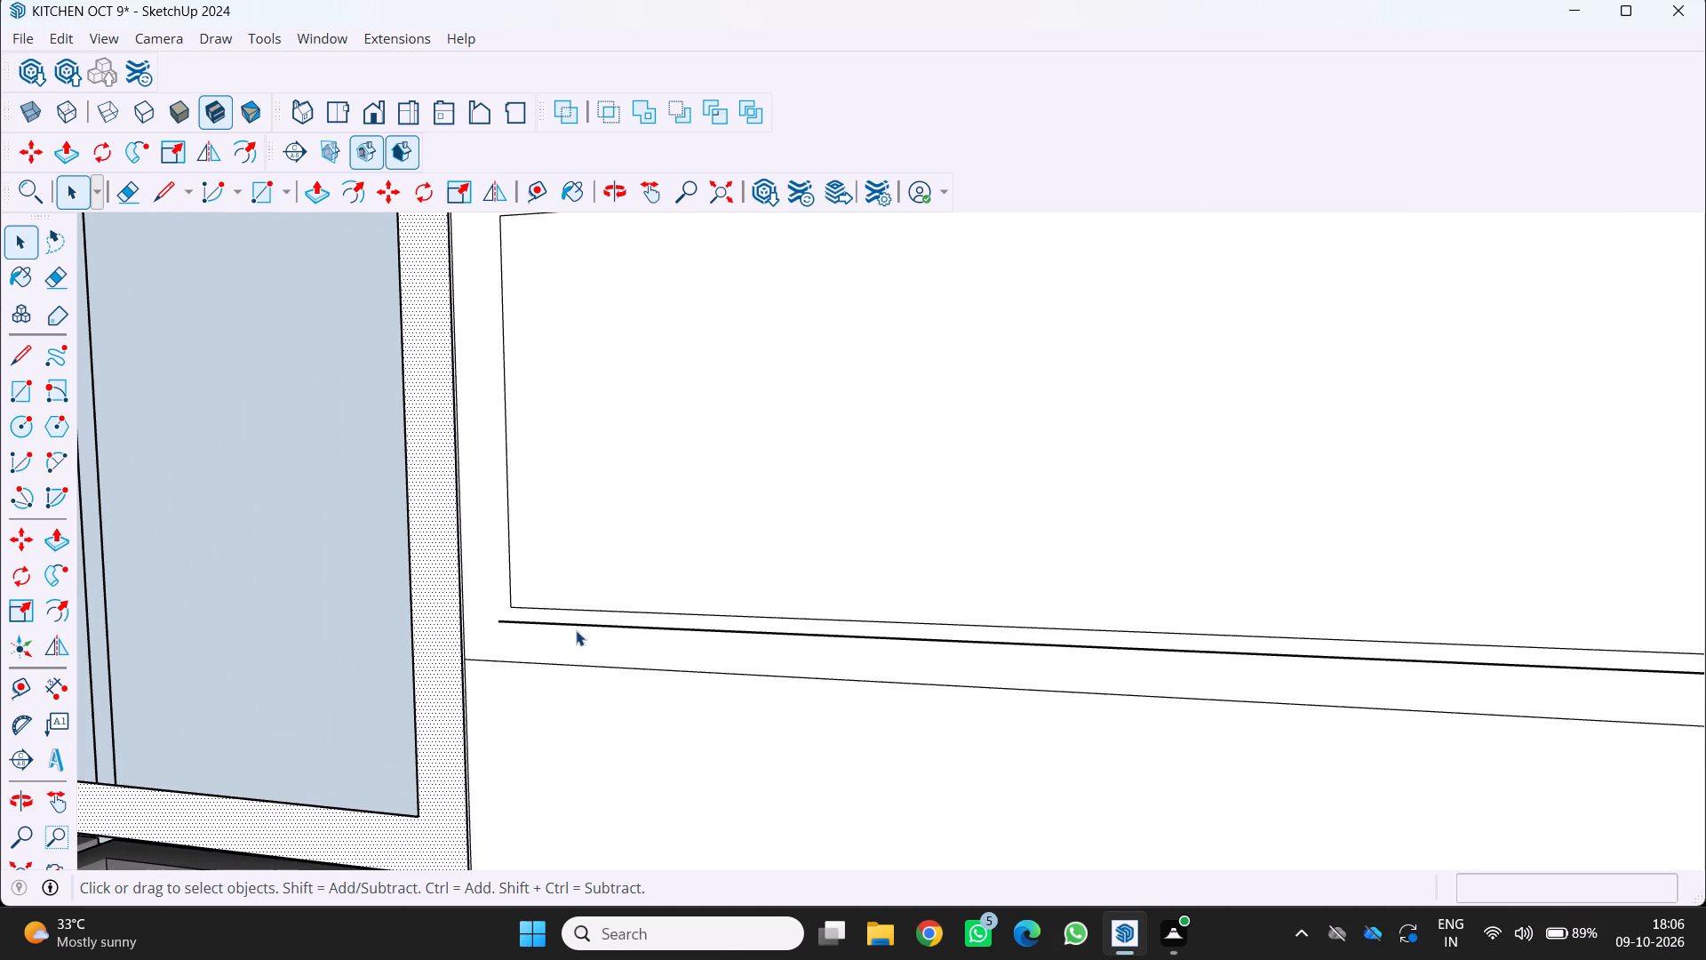
click(572, 622)
key(Delete)
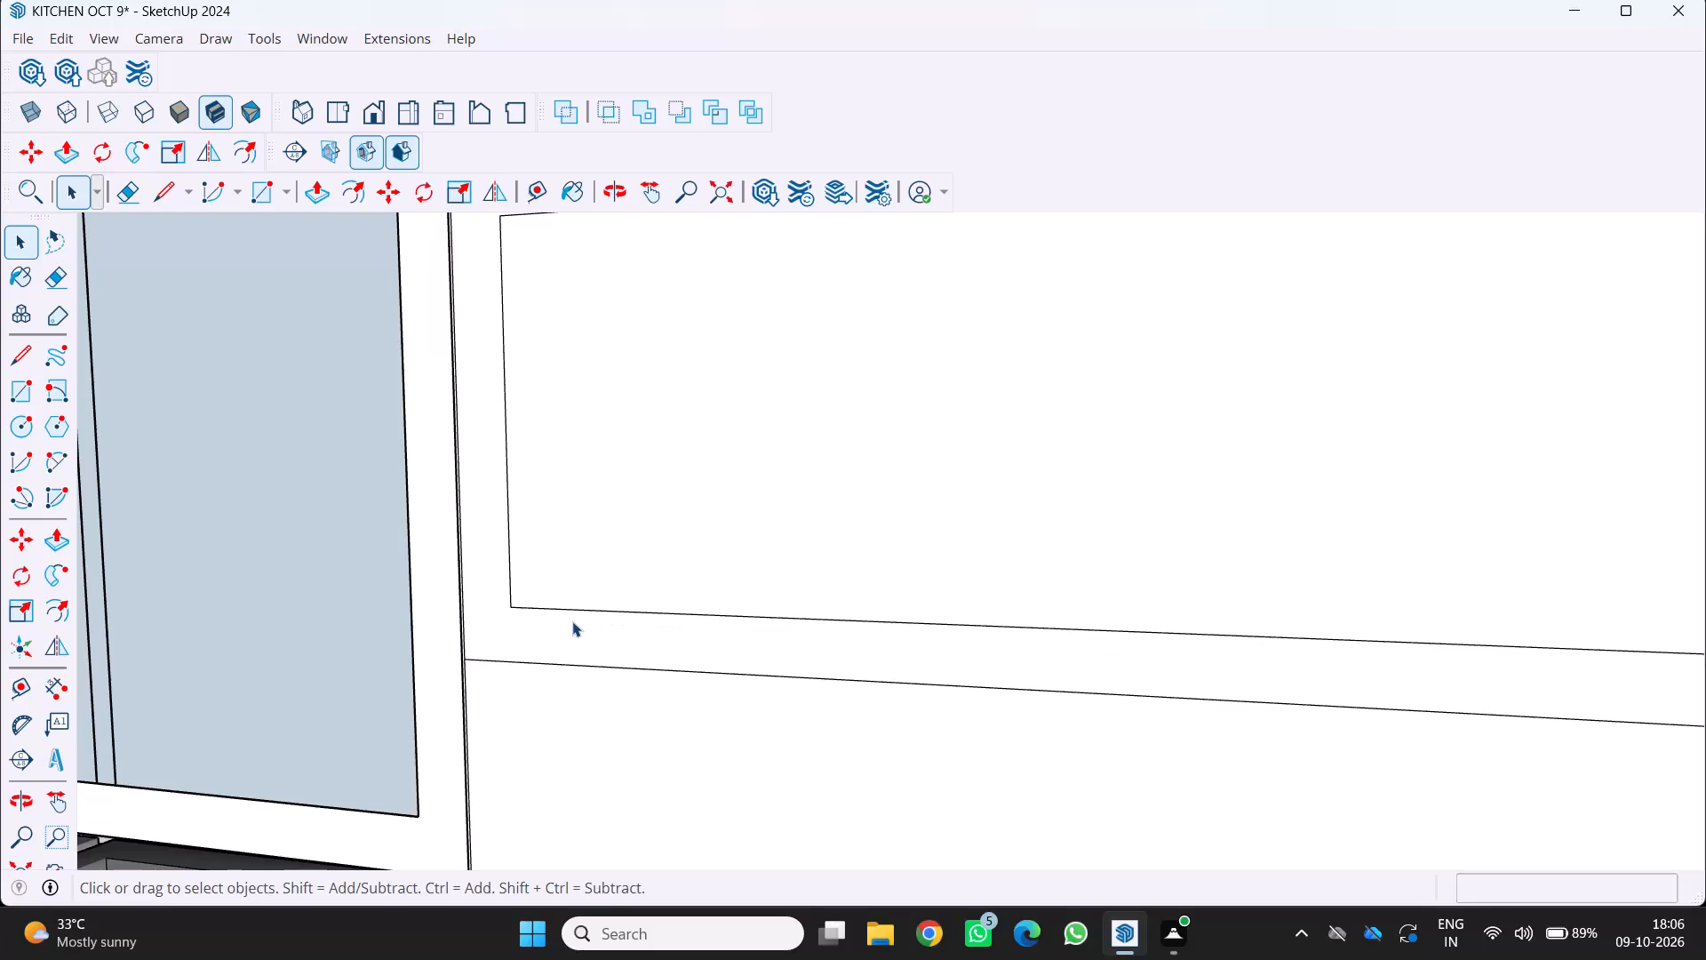
Examine the cabinet front beside the refrigerator and the surrounding kitchen from several angles.
scroll(572, 621, down, 18)
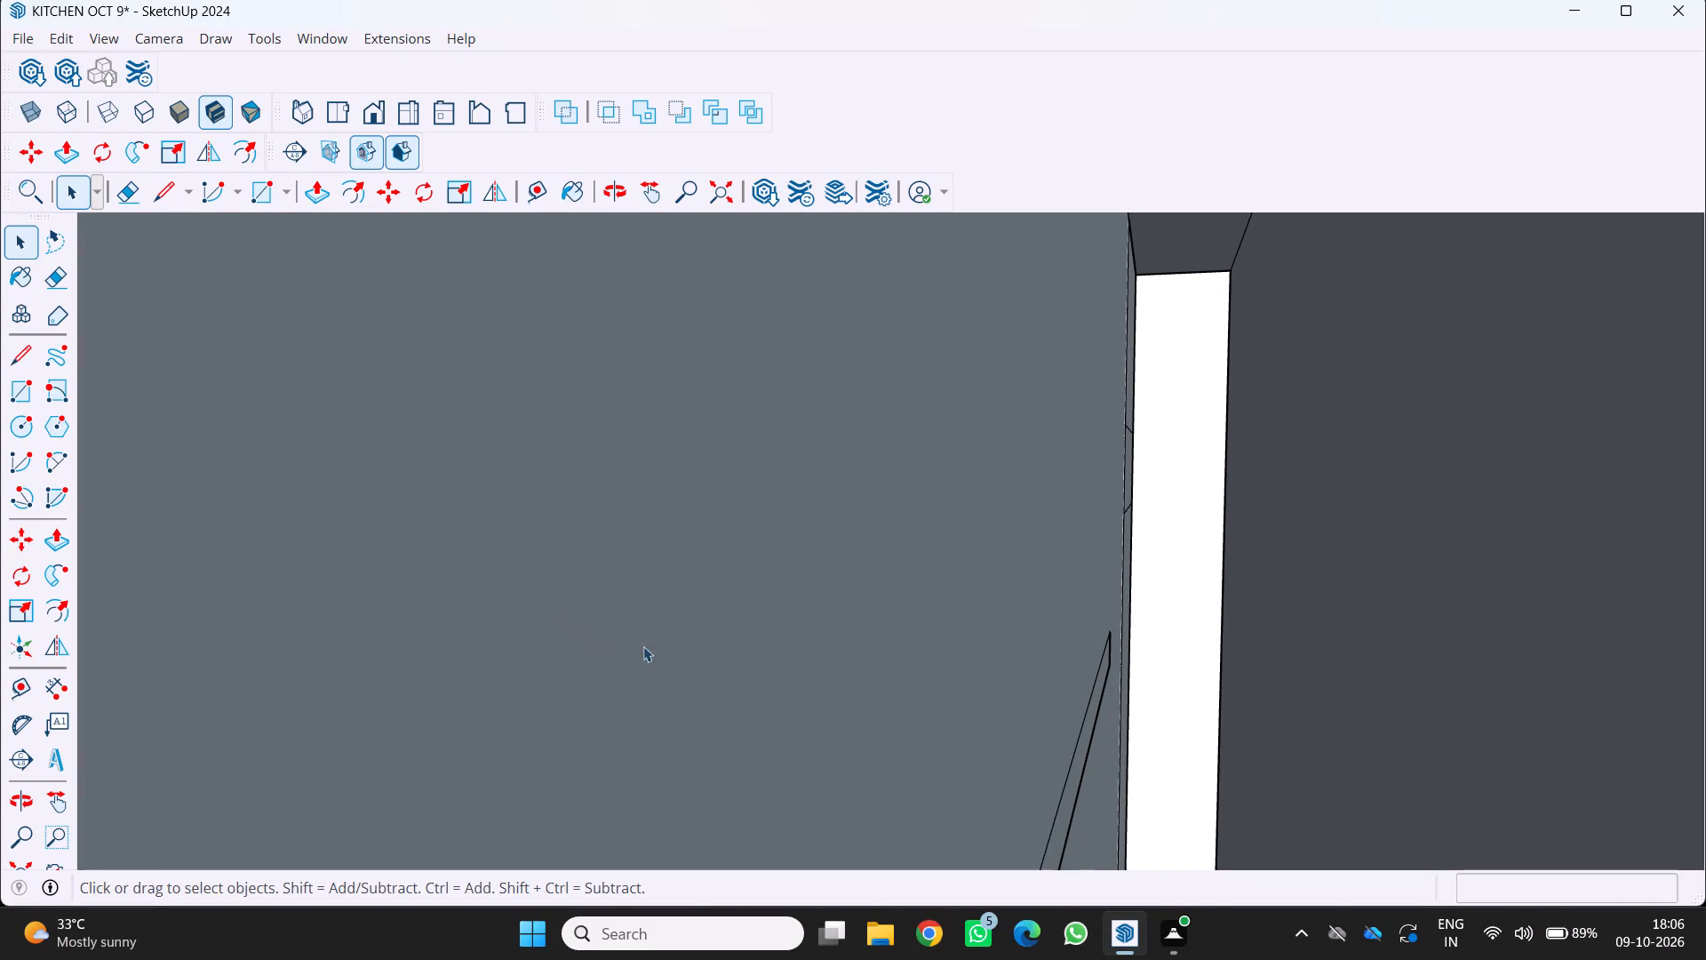
scroll(948, 628, down, 18)
scroll(882, 575, down, 6)
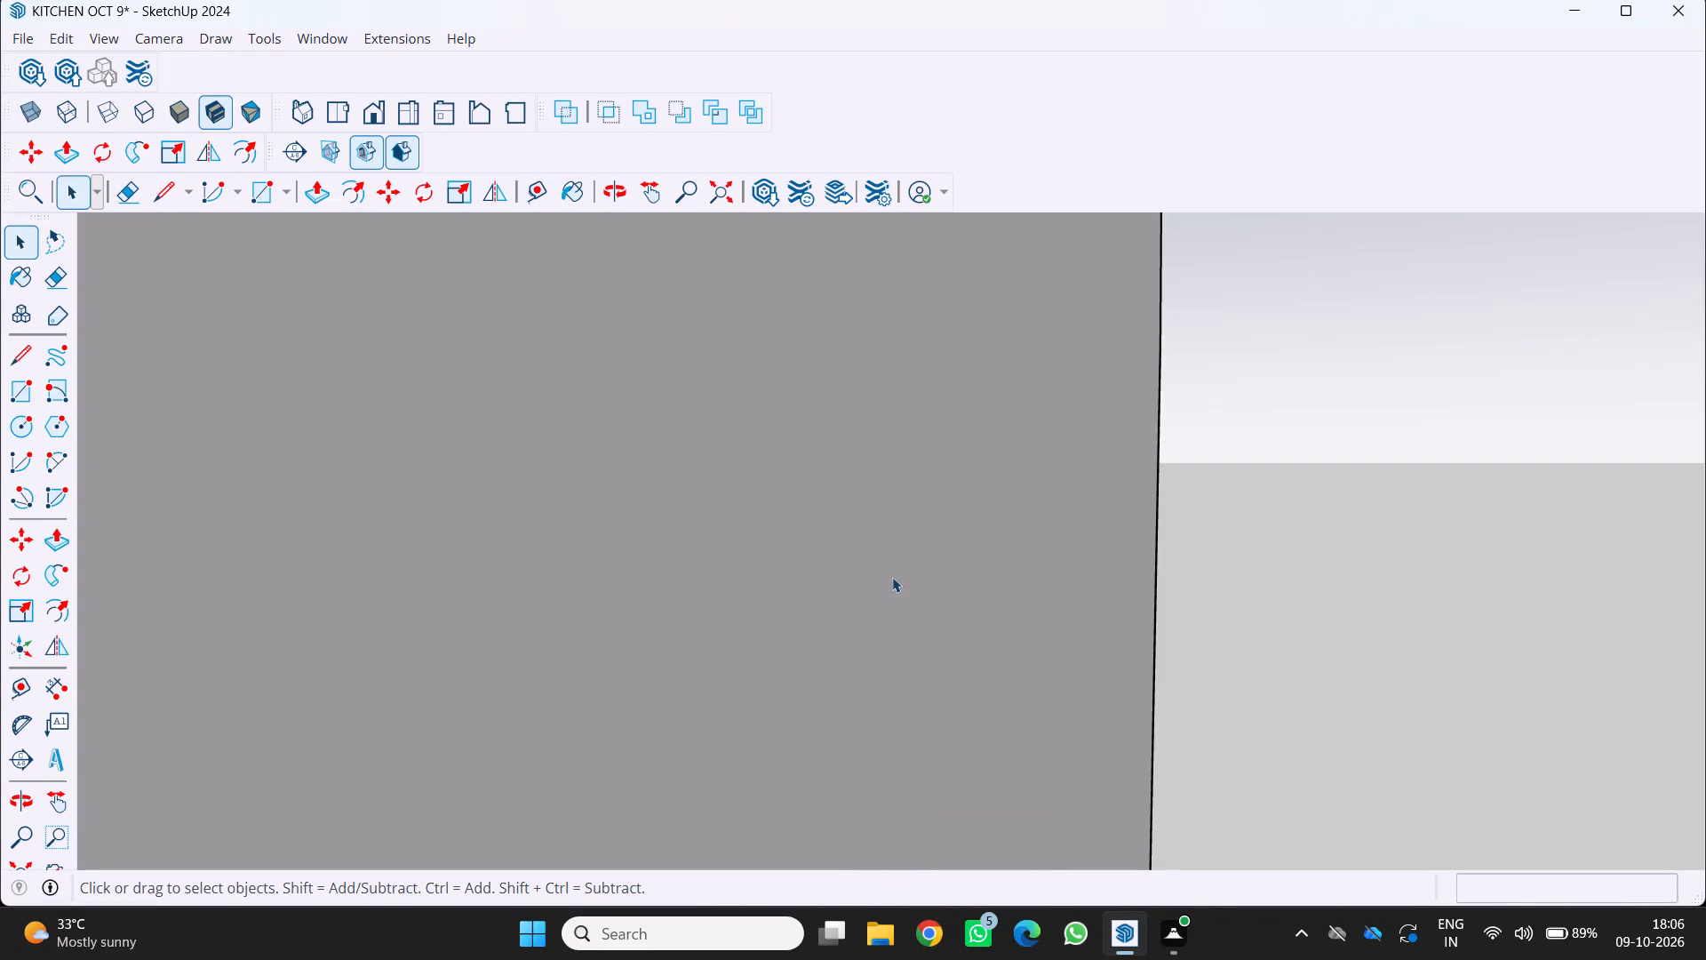
scroll(889, 577, down, 2)
middle_drag(911, 588, 1130, 584)
scroll(1121, 580, down, 15)
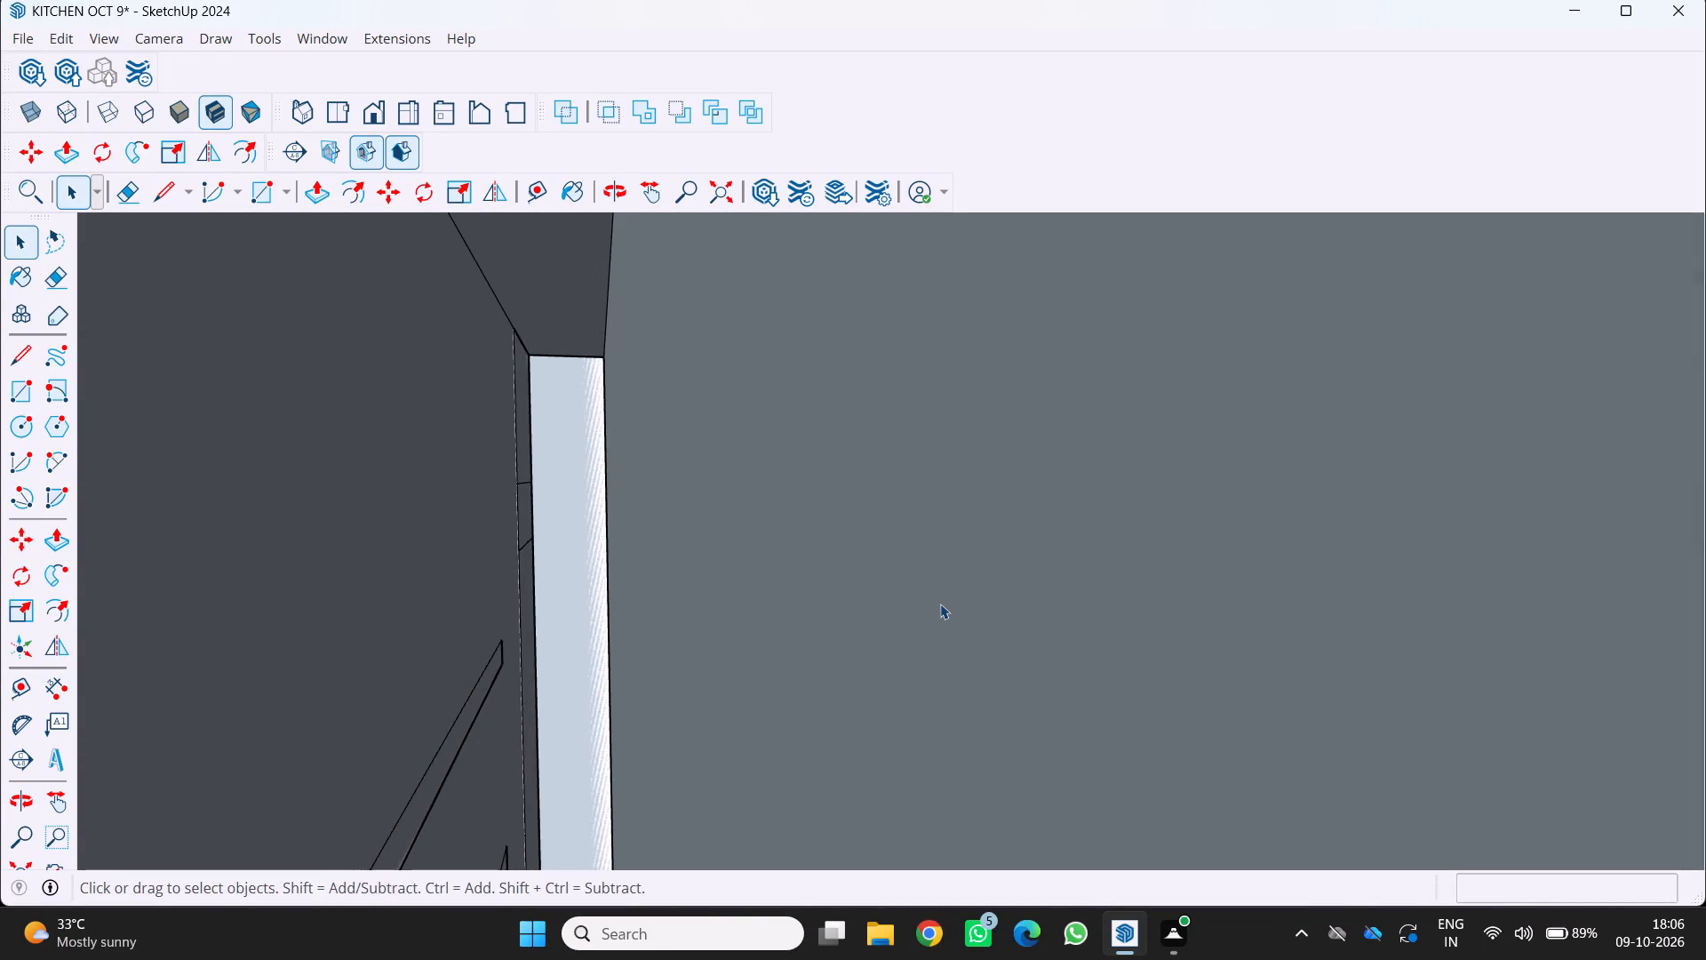
scroll(940, 604, down, 20)
scroll(940, 604, down, 16)
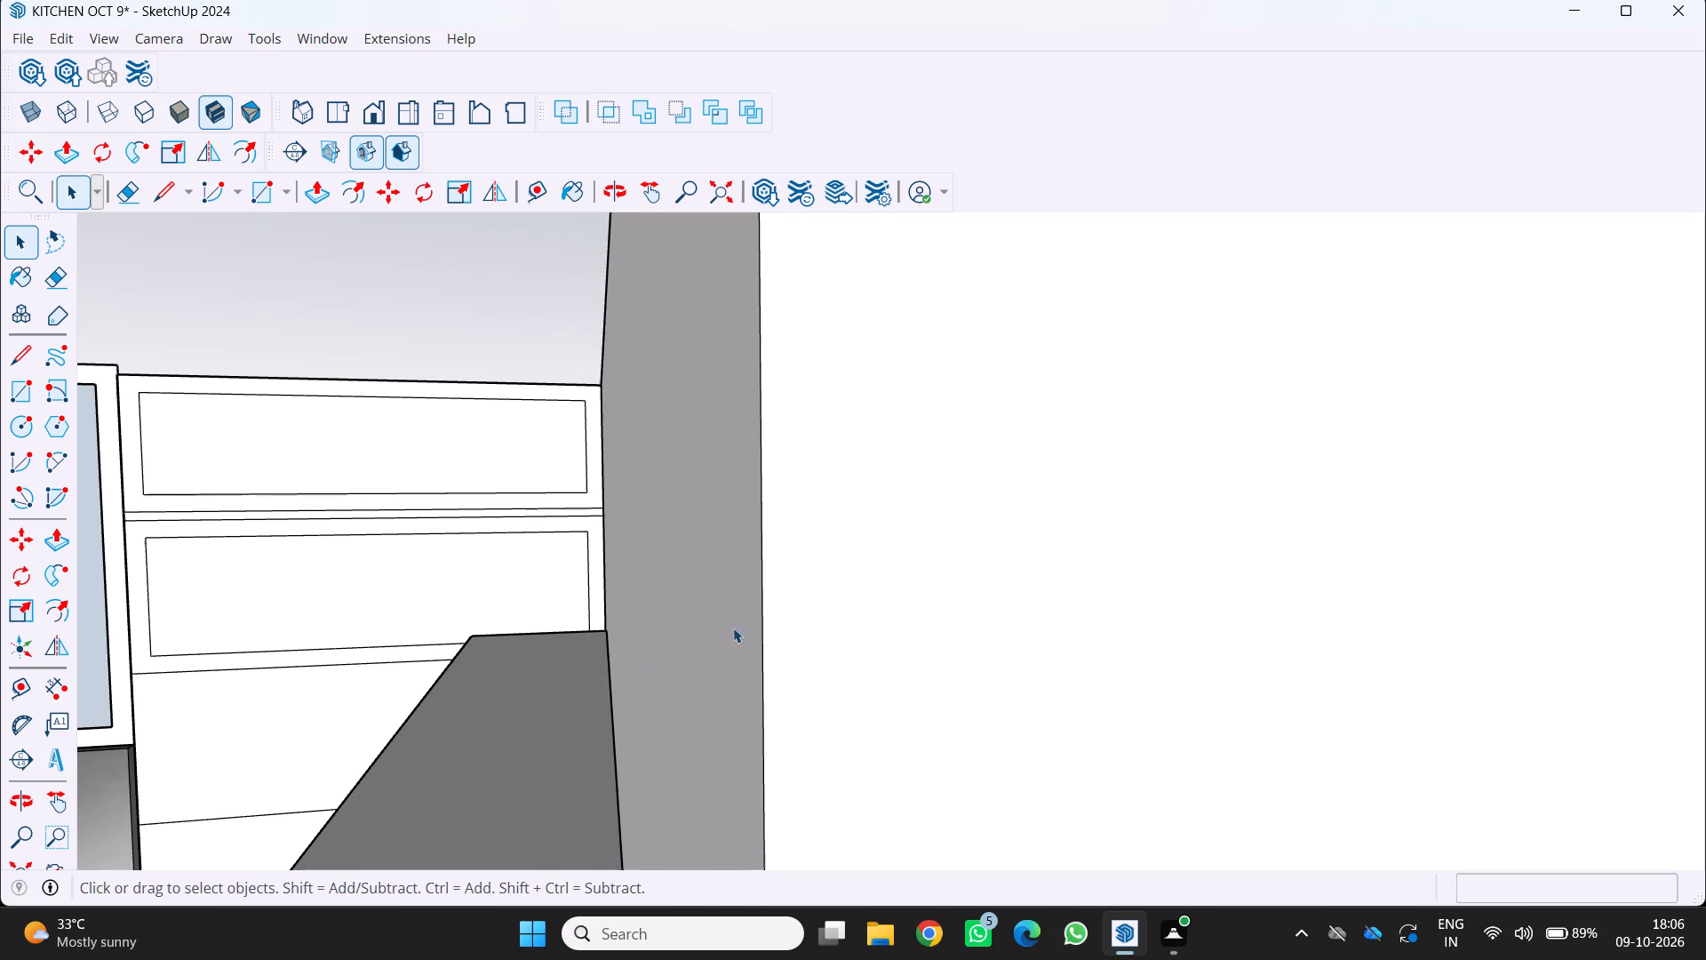
scroll(733, 628, down, 1)
middle_click(160, 715)
middle_drag(160, 716, 182, 673)
middle_drag(184, 670, 191, 660)
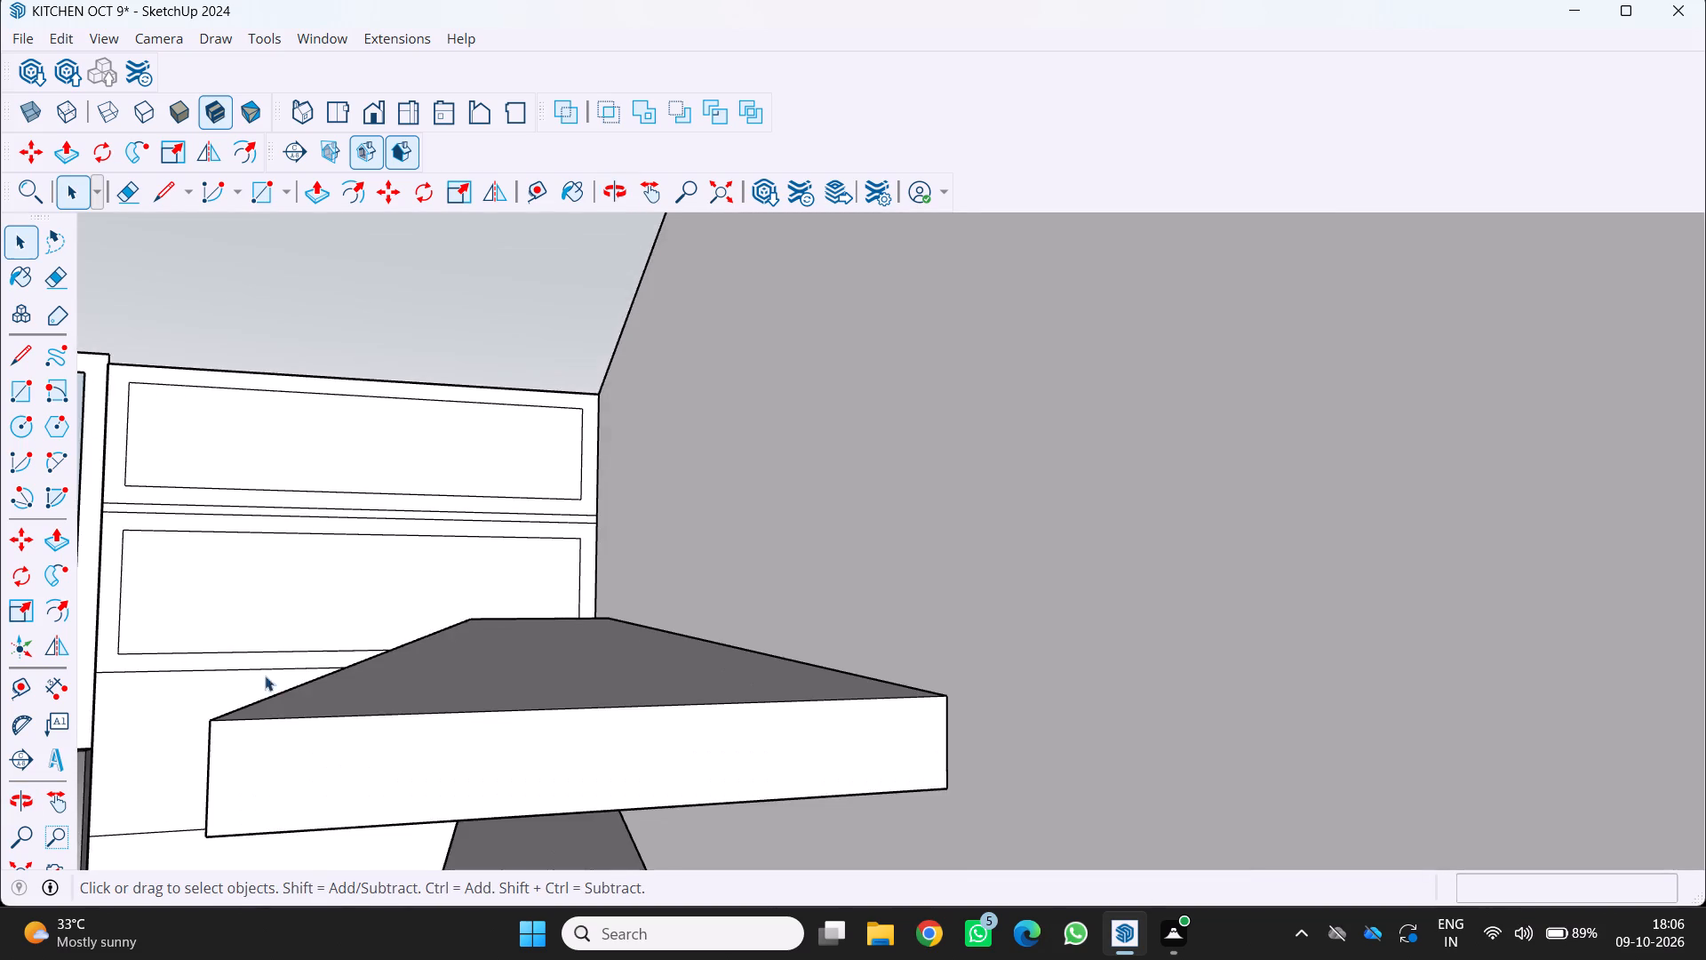
scroll(271, 678, down, 4)
scroll(382, 660, down, 2)
middle_drag(168, 667, 183, 685)
middle_drag(183, 685, 198, 708)
middle_drag(202, 706, 292, 644)
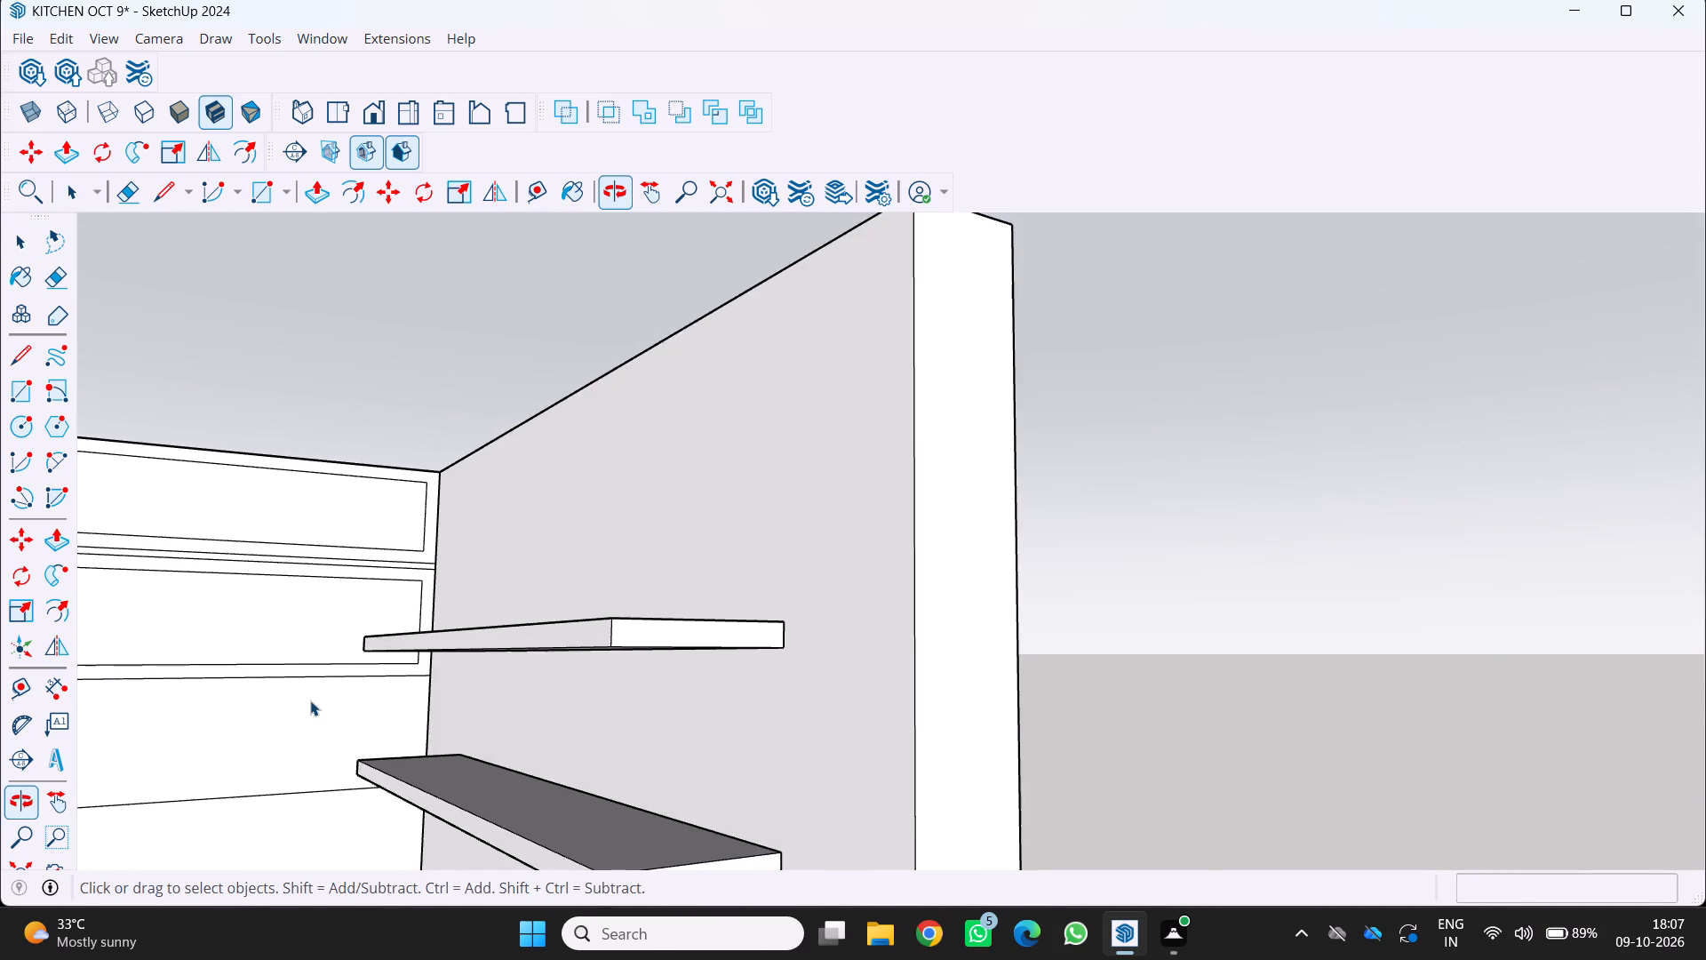
scroll(311, 701, down, 3)
middle_click(308, 702)
middle_click(307, 702)
middle_click(303, 706)
middle_click(297, 708)
middle_drag(295, 710, 252, 707)
middle_click(251, 705)
middle_drag(238, 699, 227, 692)
scroll(531, 710, down, 4)
middle_drag(807, 652, 758, 650)
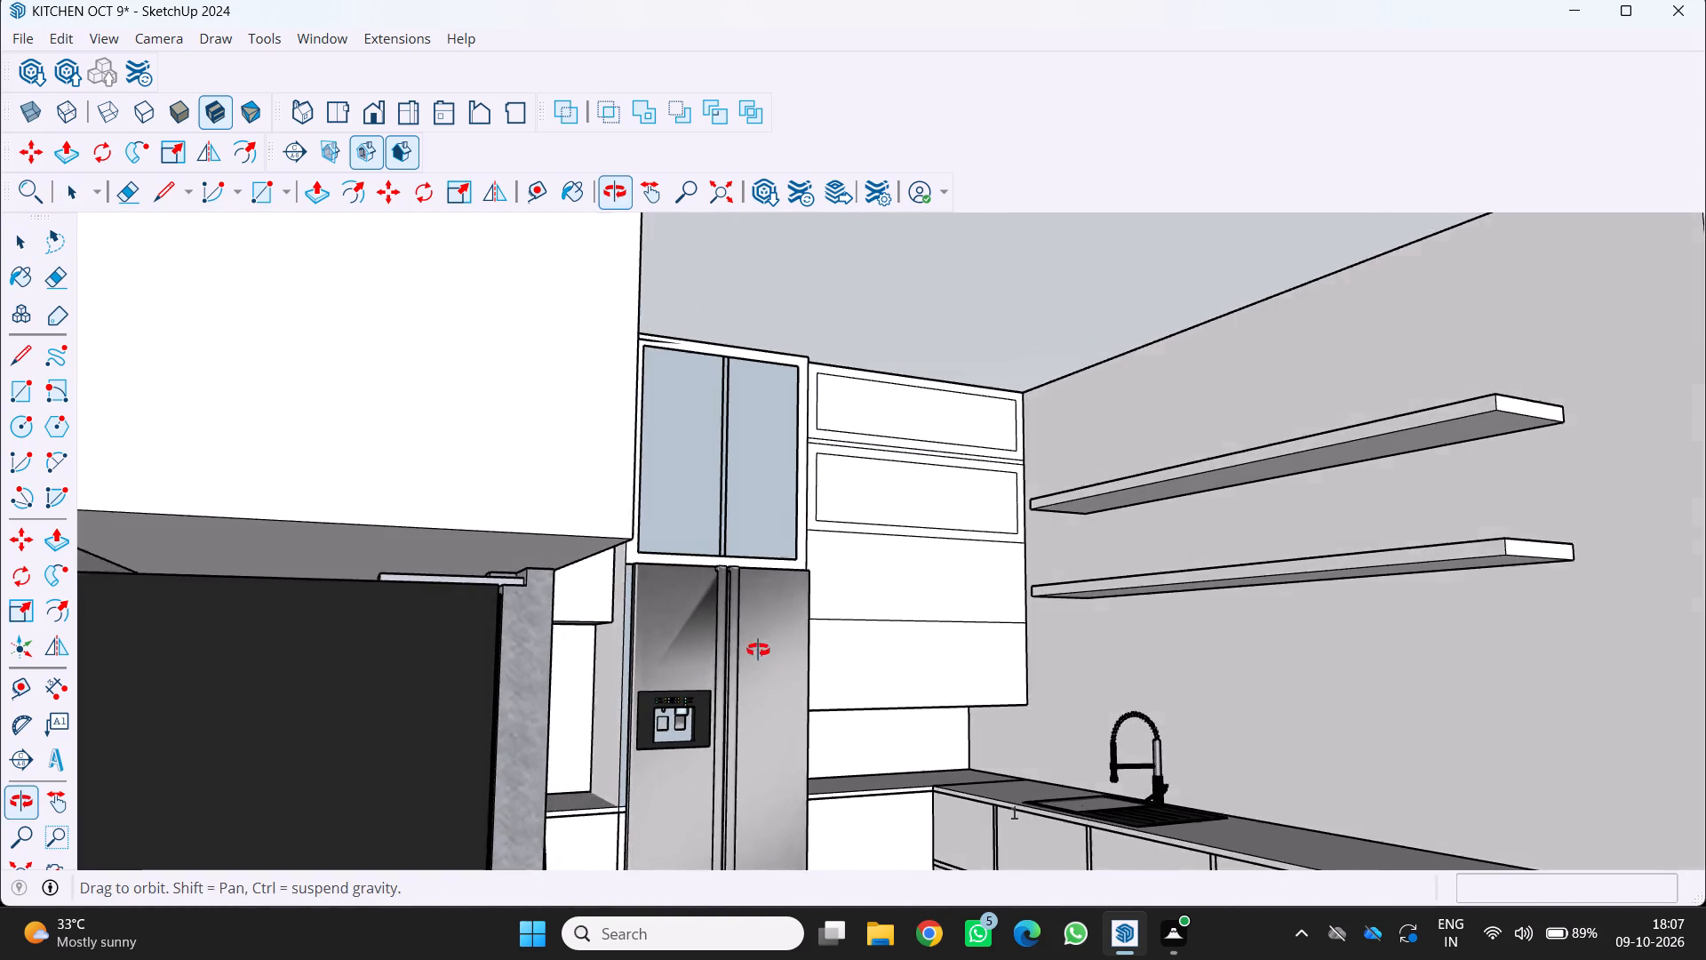
middle_drag(758, 650, 706, 625)
middle_click(705, 624)
middle_click(698, 622)
scroll(840, 660, down, 3)
middle_drag(838, 660, 772, 723)
middle_click(772, 723)
Offset the outline of the third large panel on the cabinet front beside the refrigerator 2" inward.
scroll(833, 621, up, 3)
middle_drag(941, 643, 846, 684)
scroll(845, 684, up, 1)
scroll(844, 610, up, 2)
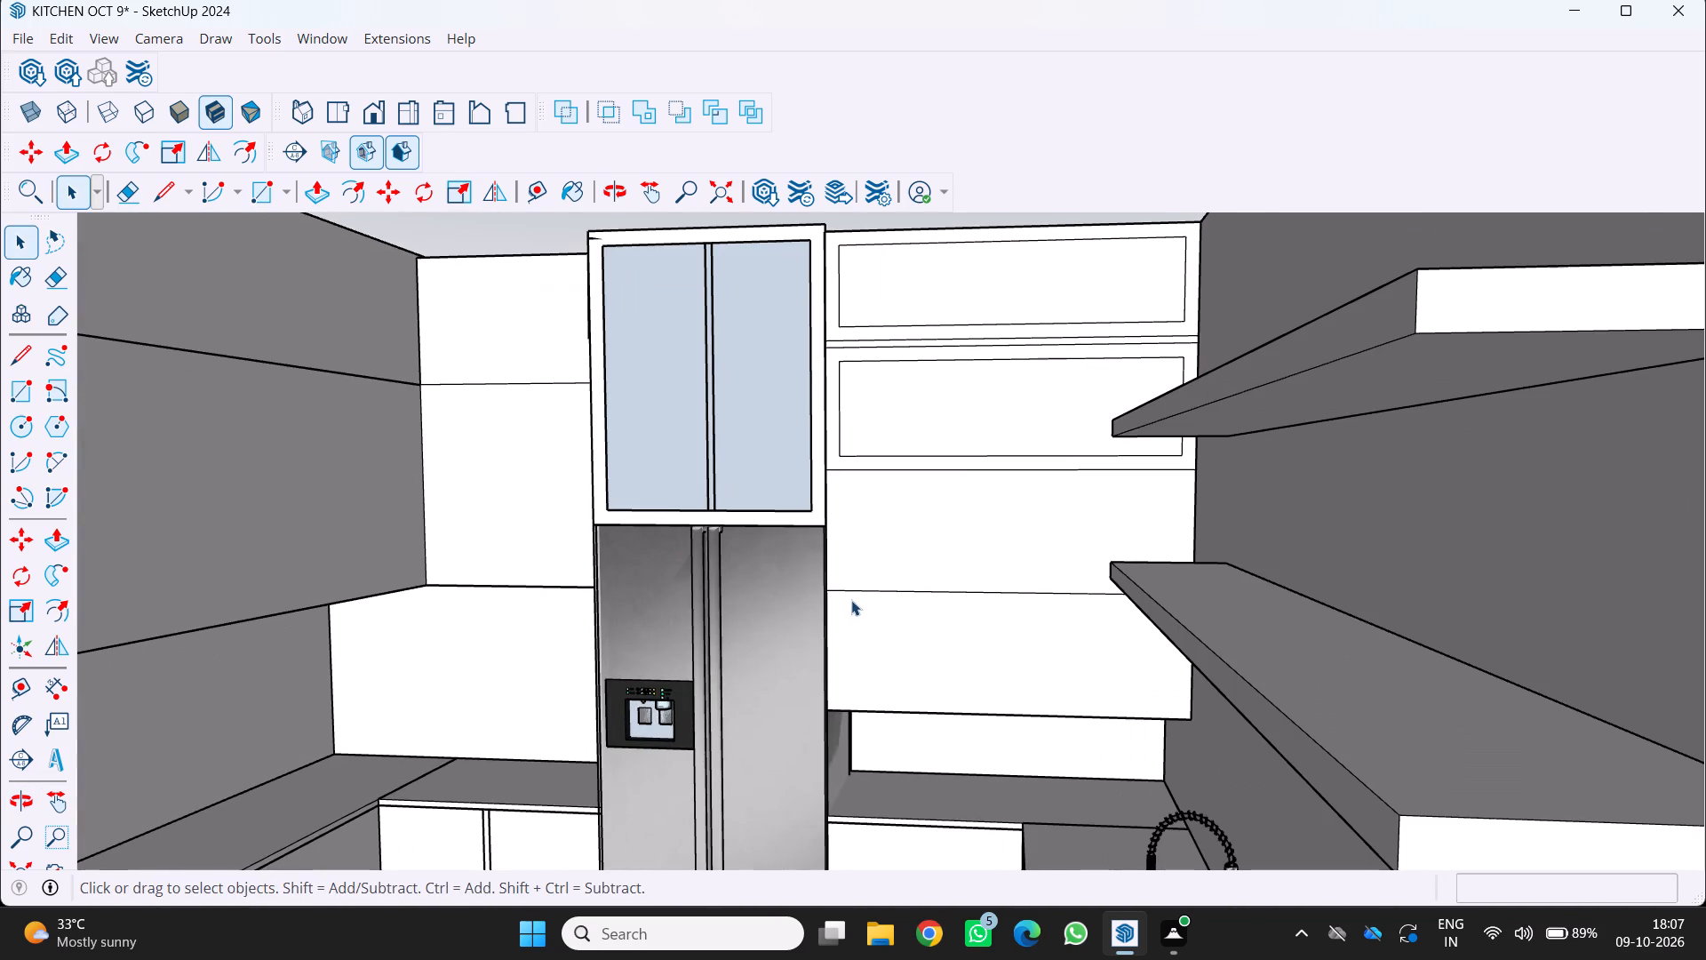
key(f)
click(823, 495)
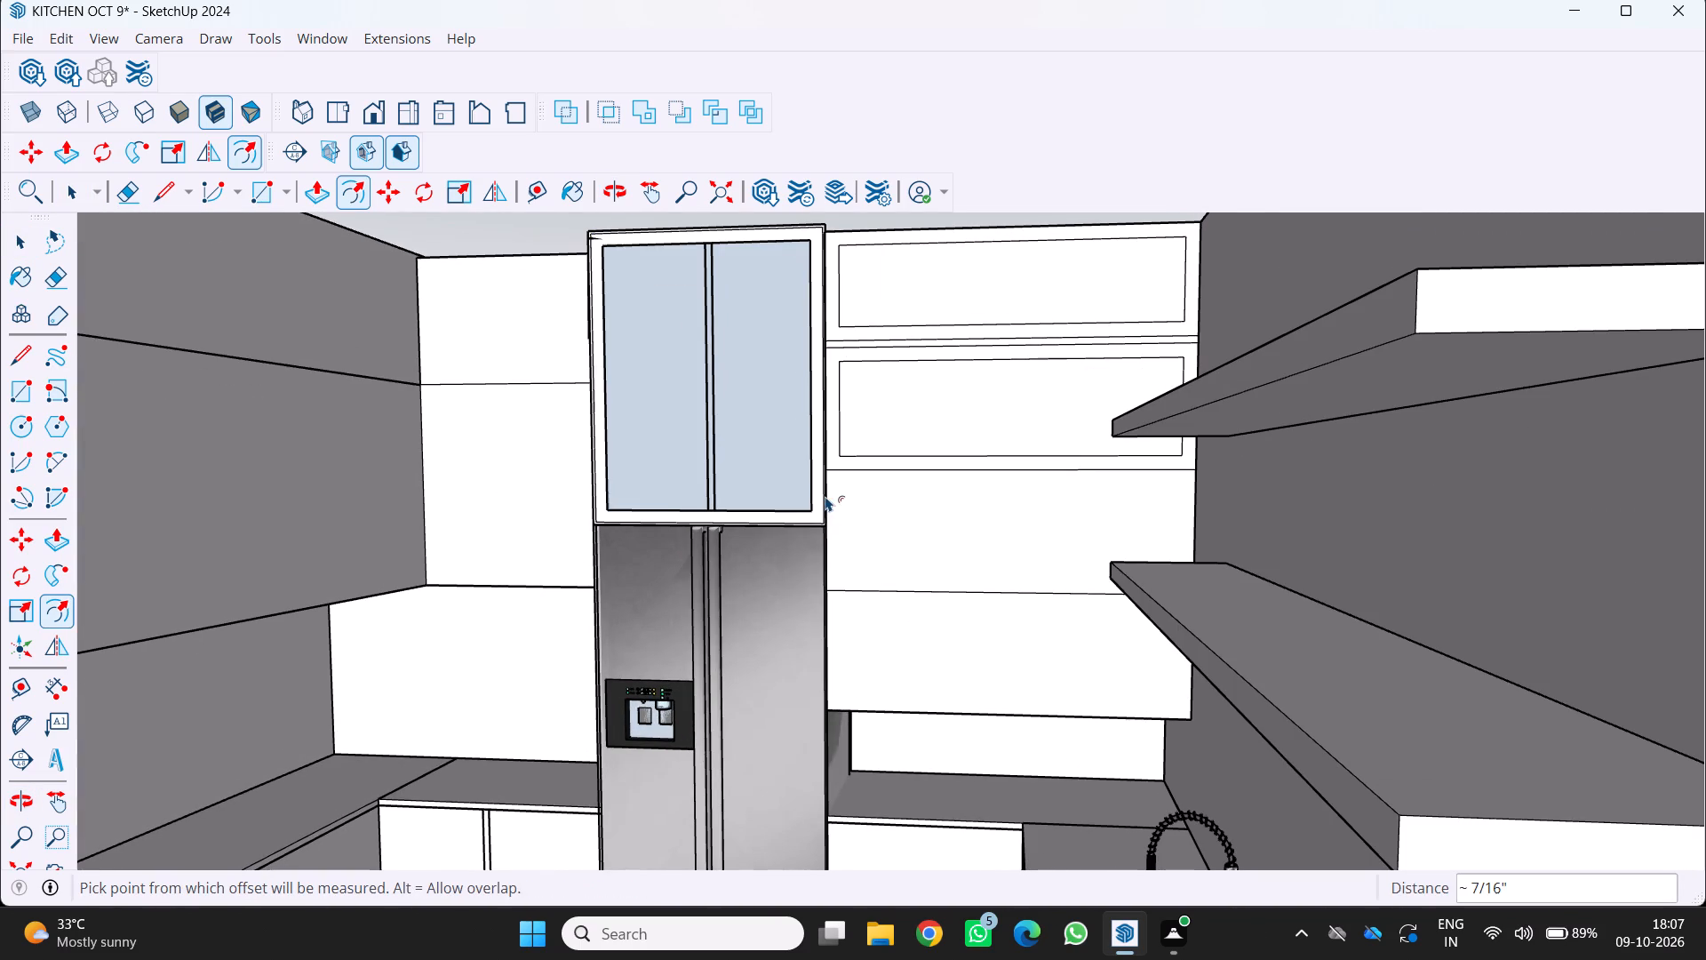
key(2)
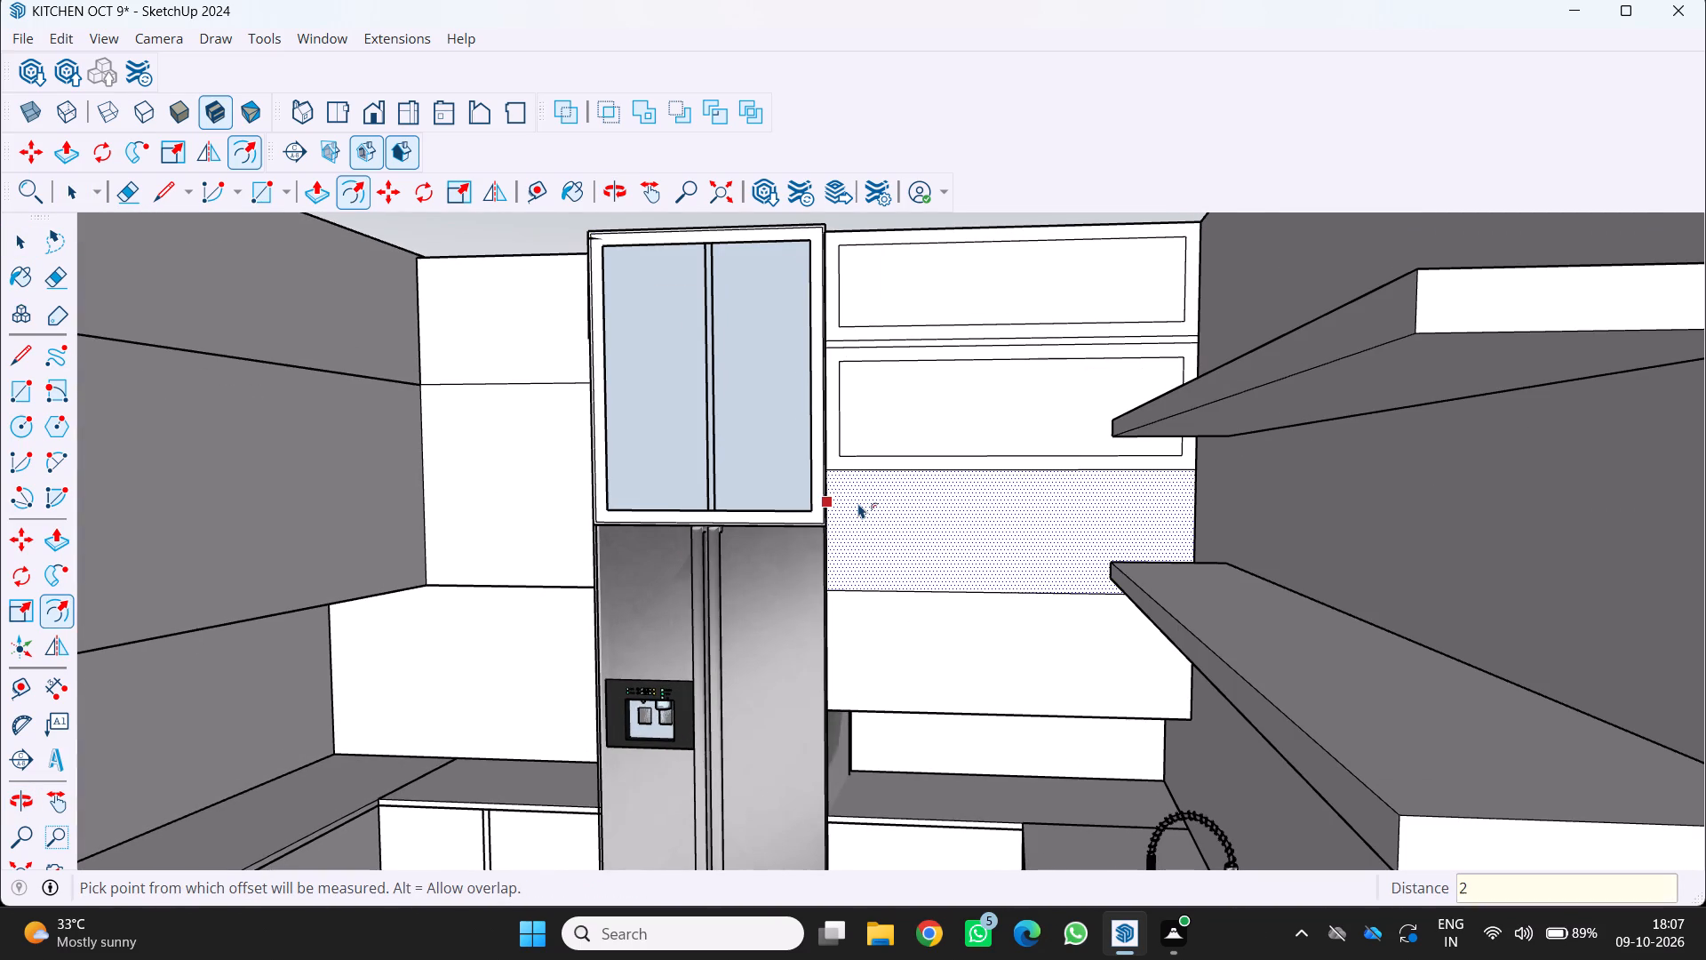
key(Return)
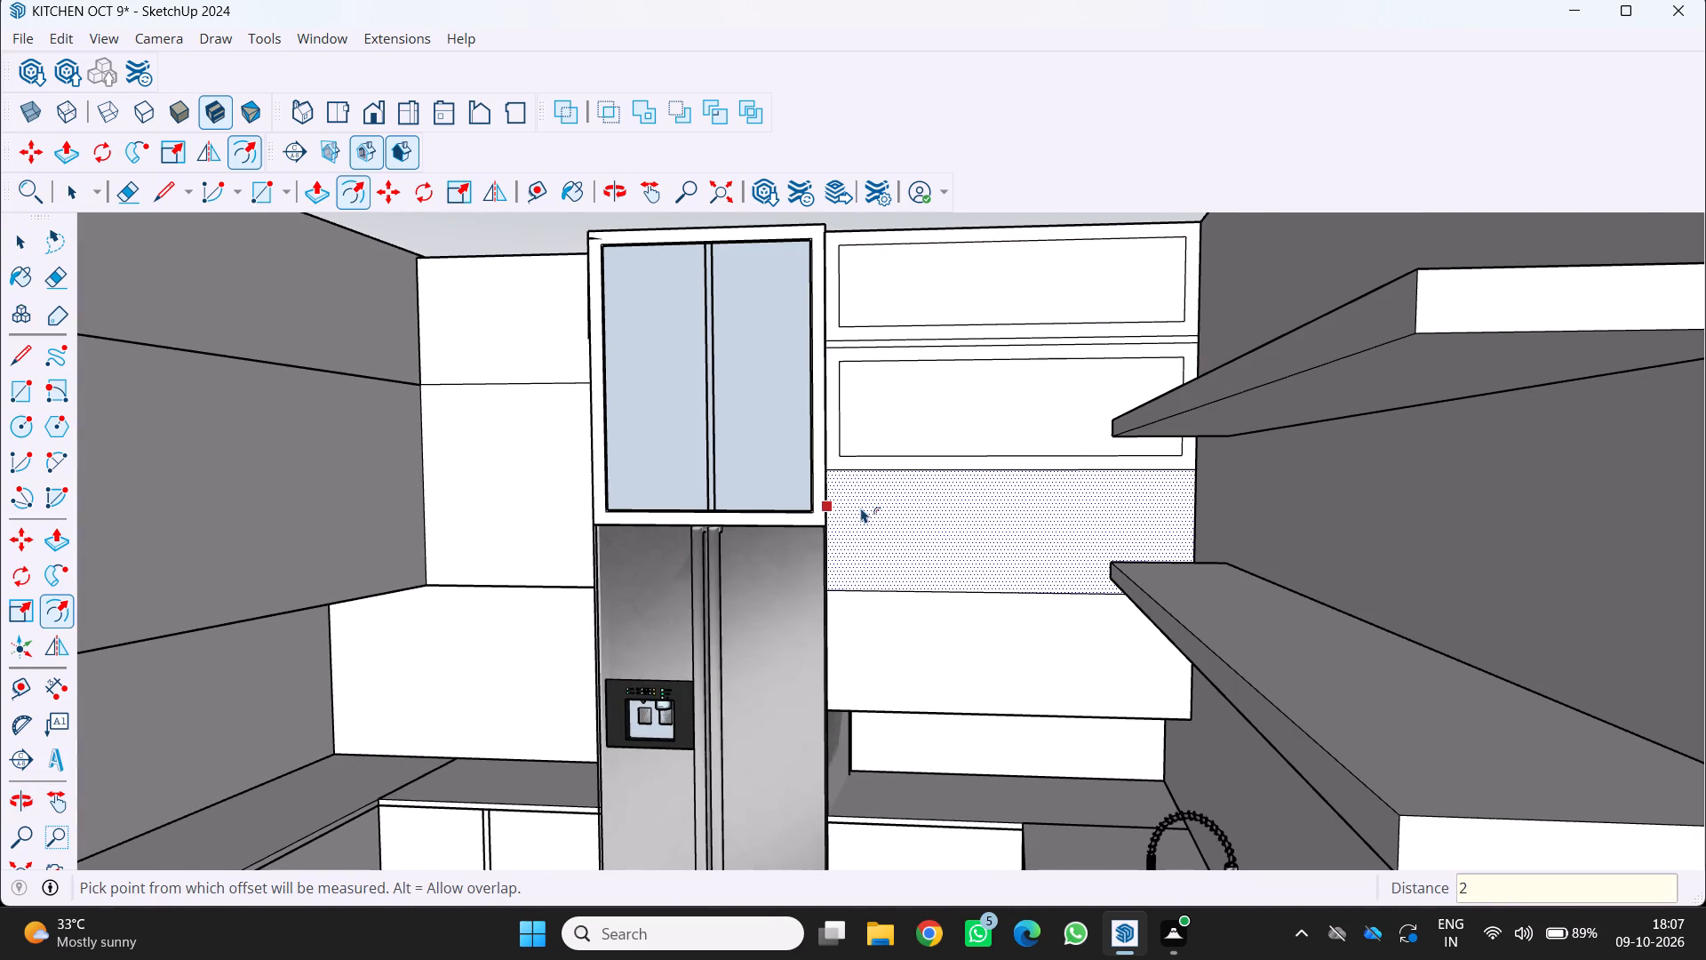
click(830, 494)
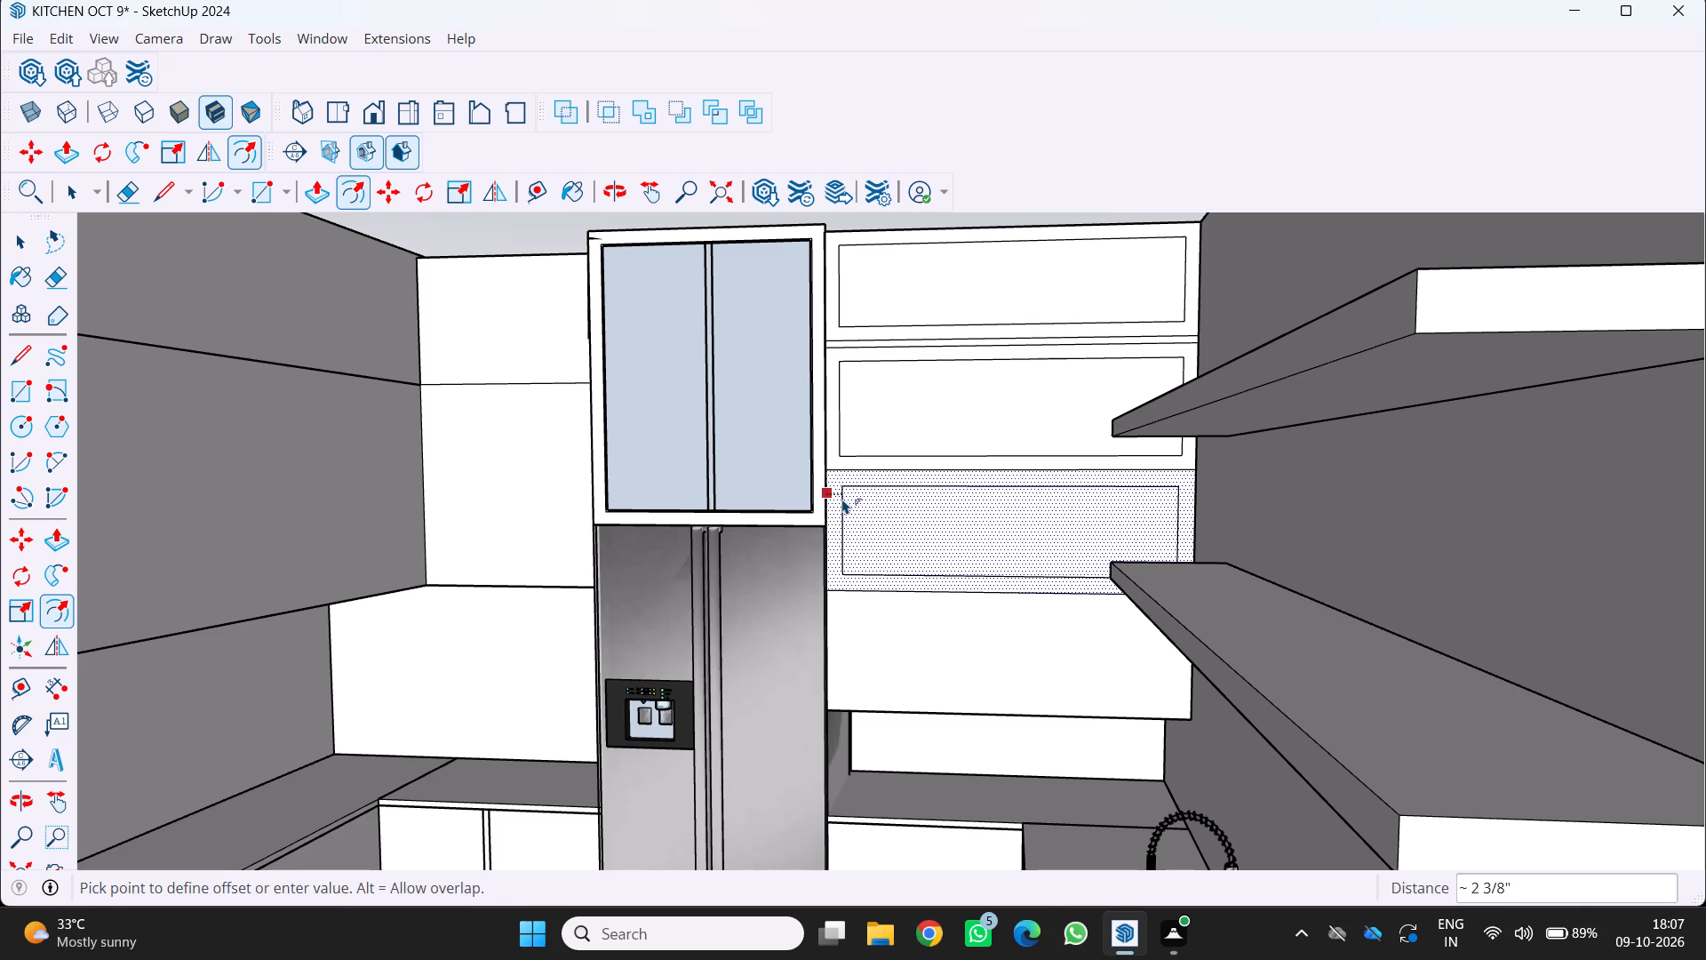
key(2)
key(Return)
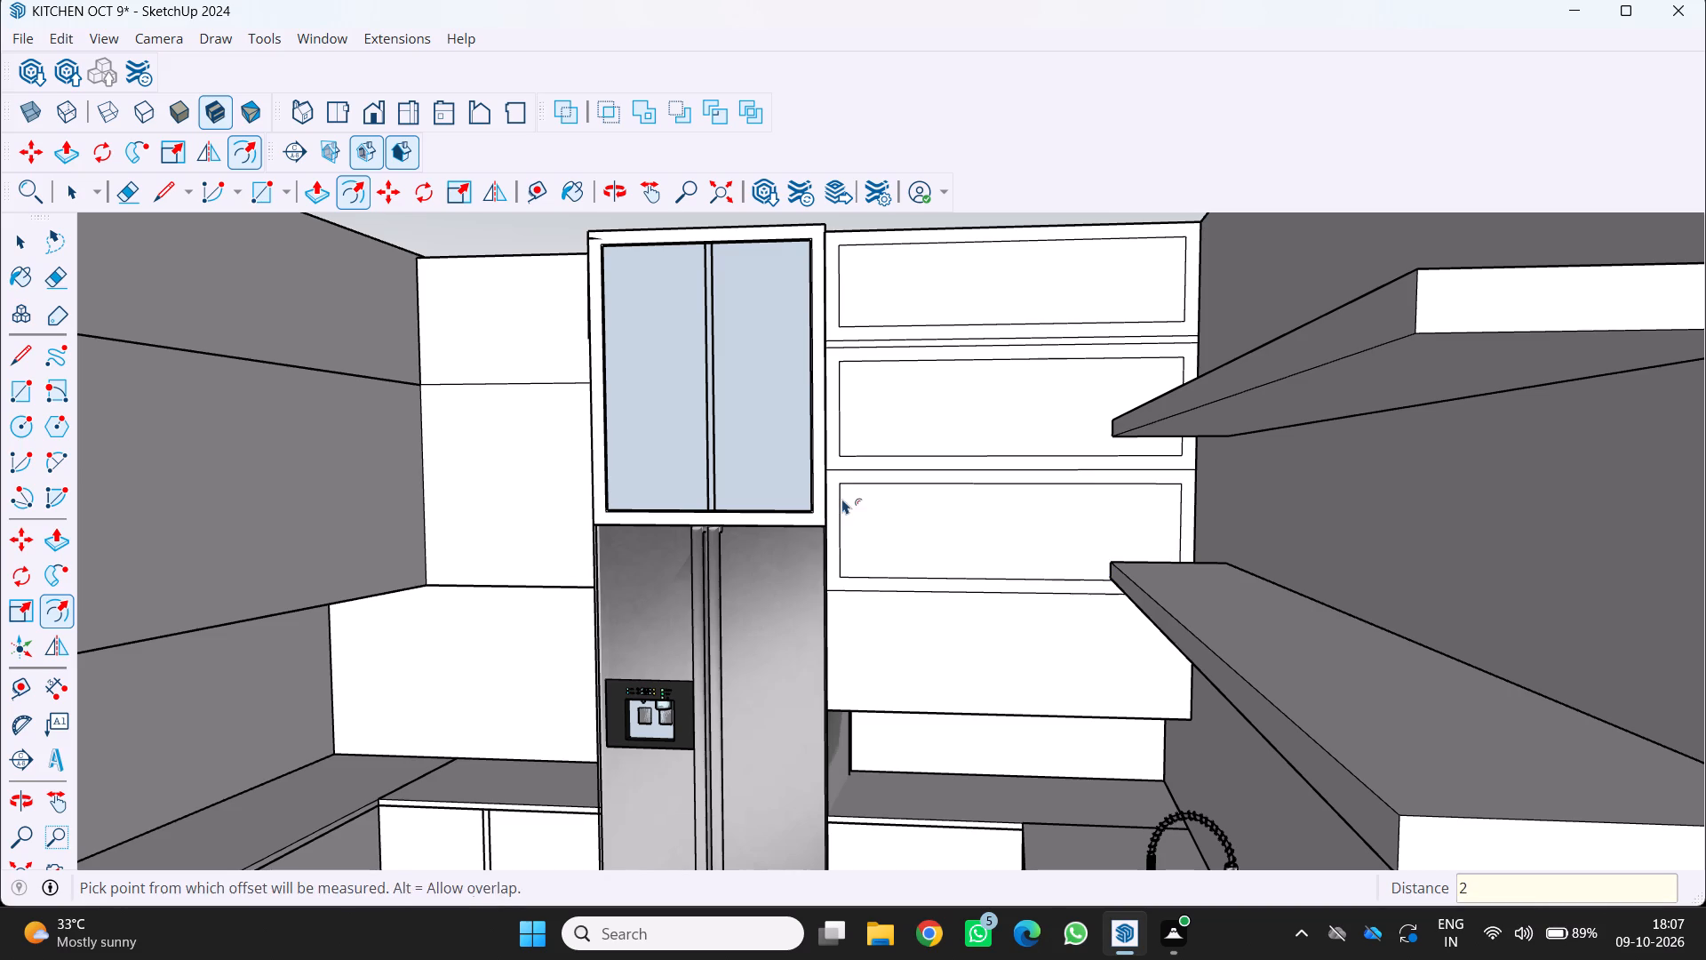
Offset the outline of the lowest panel on the cabinet front beside the refrigerator 2" inward.
click(825, 634)
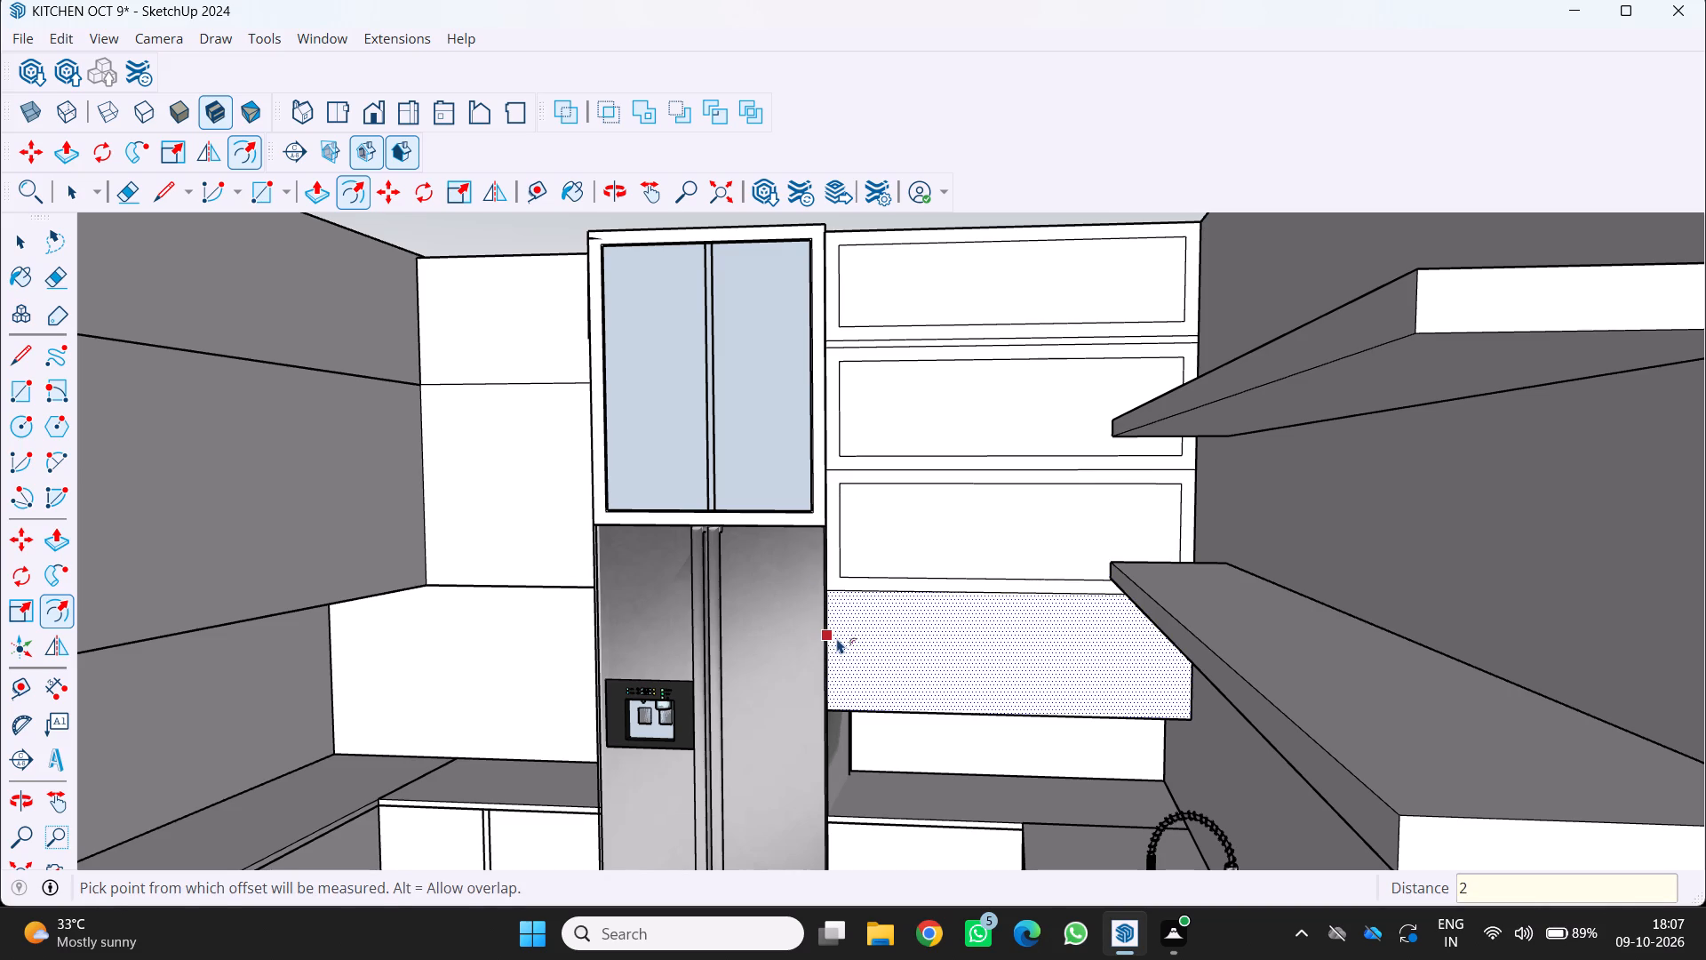
click(847, 639)
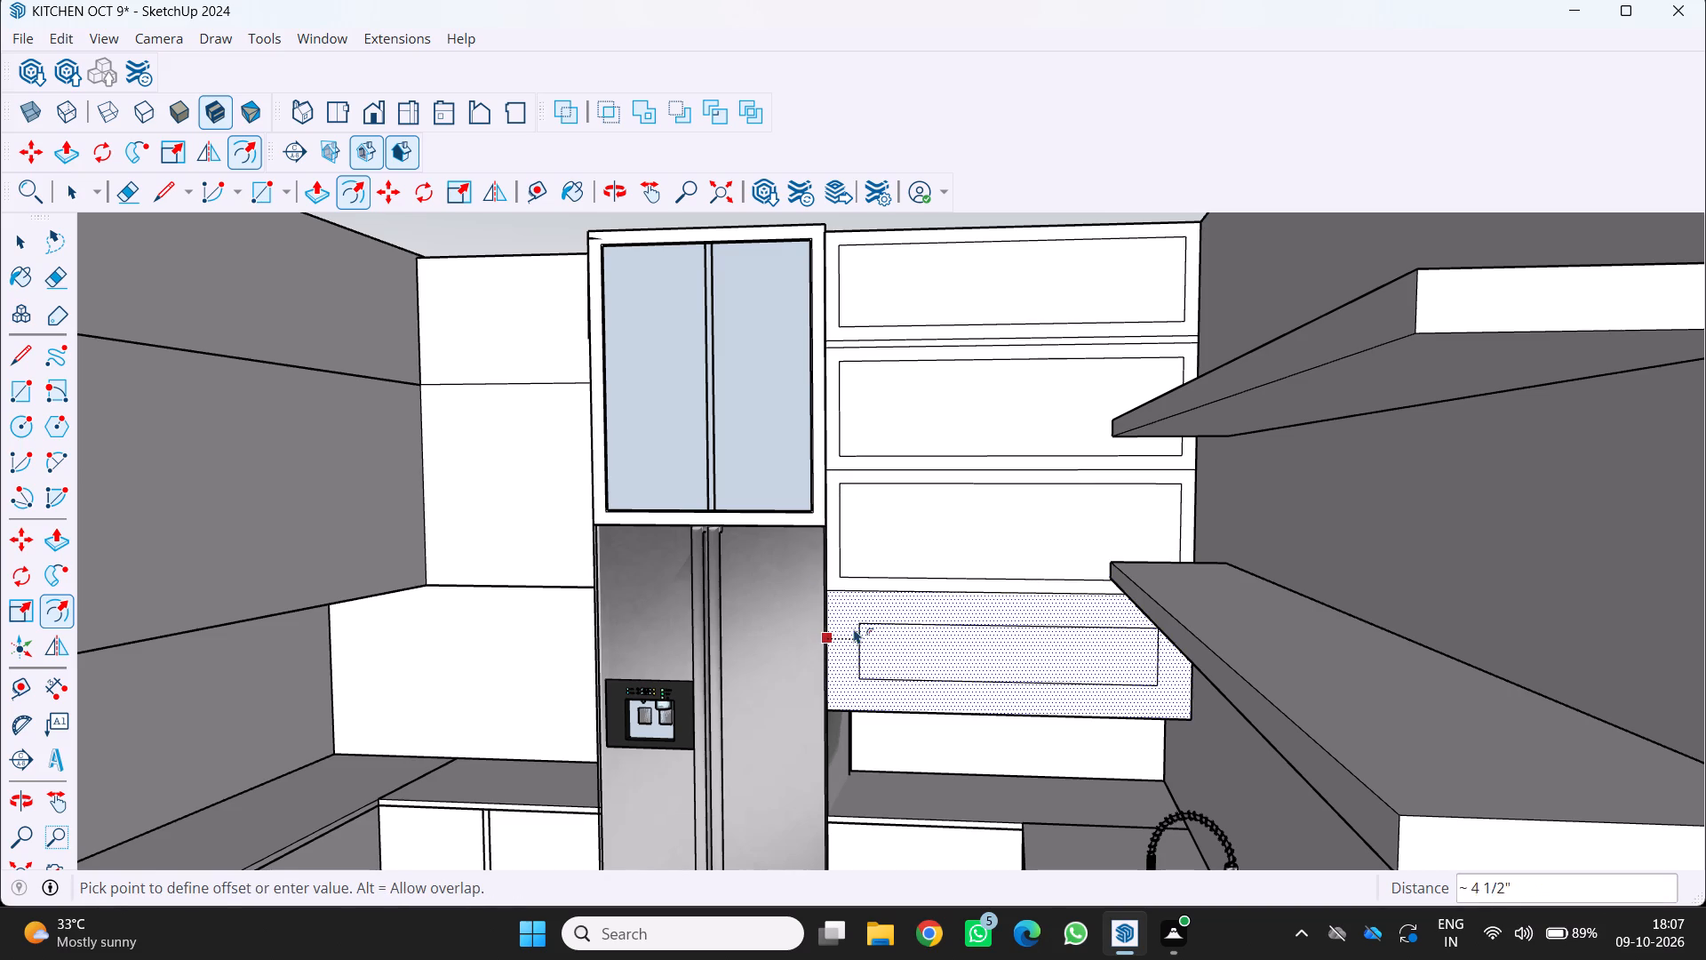
key(2)
key(Return)
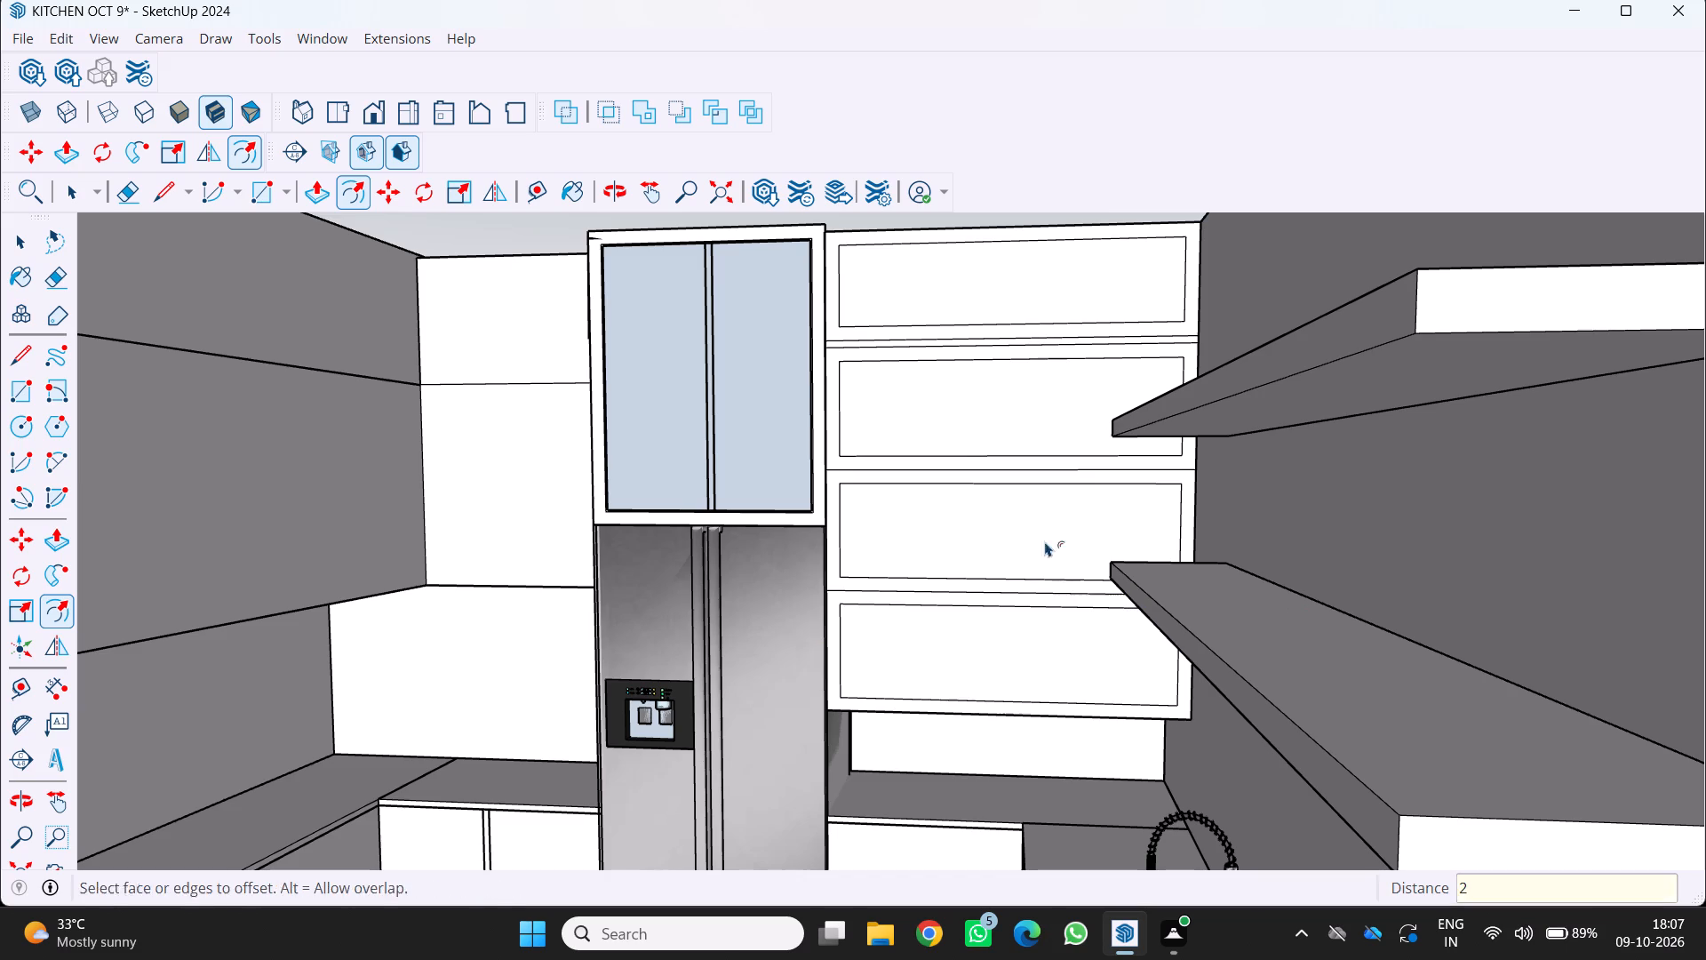
Delete the inner faces of all four inset panels beside the refrigerator, leaving open framed niches.
click(973, 416)
key(Delete)
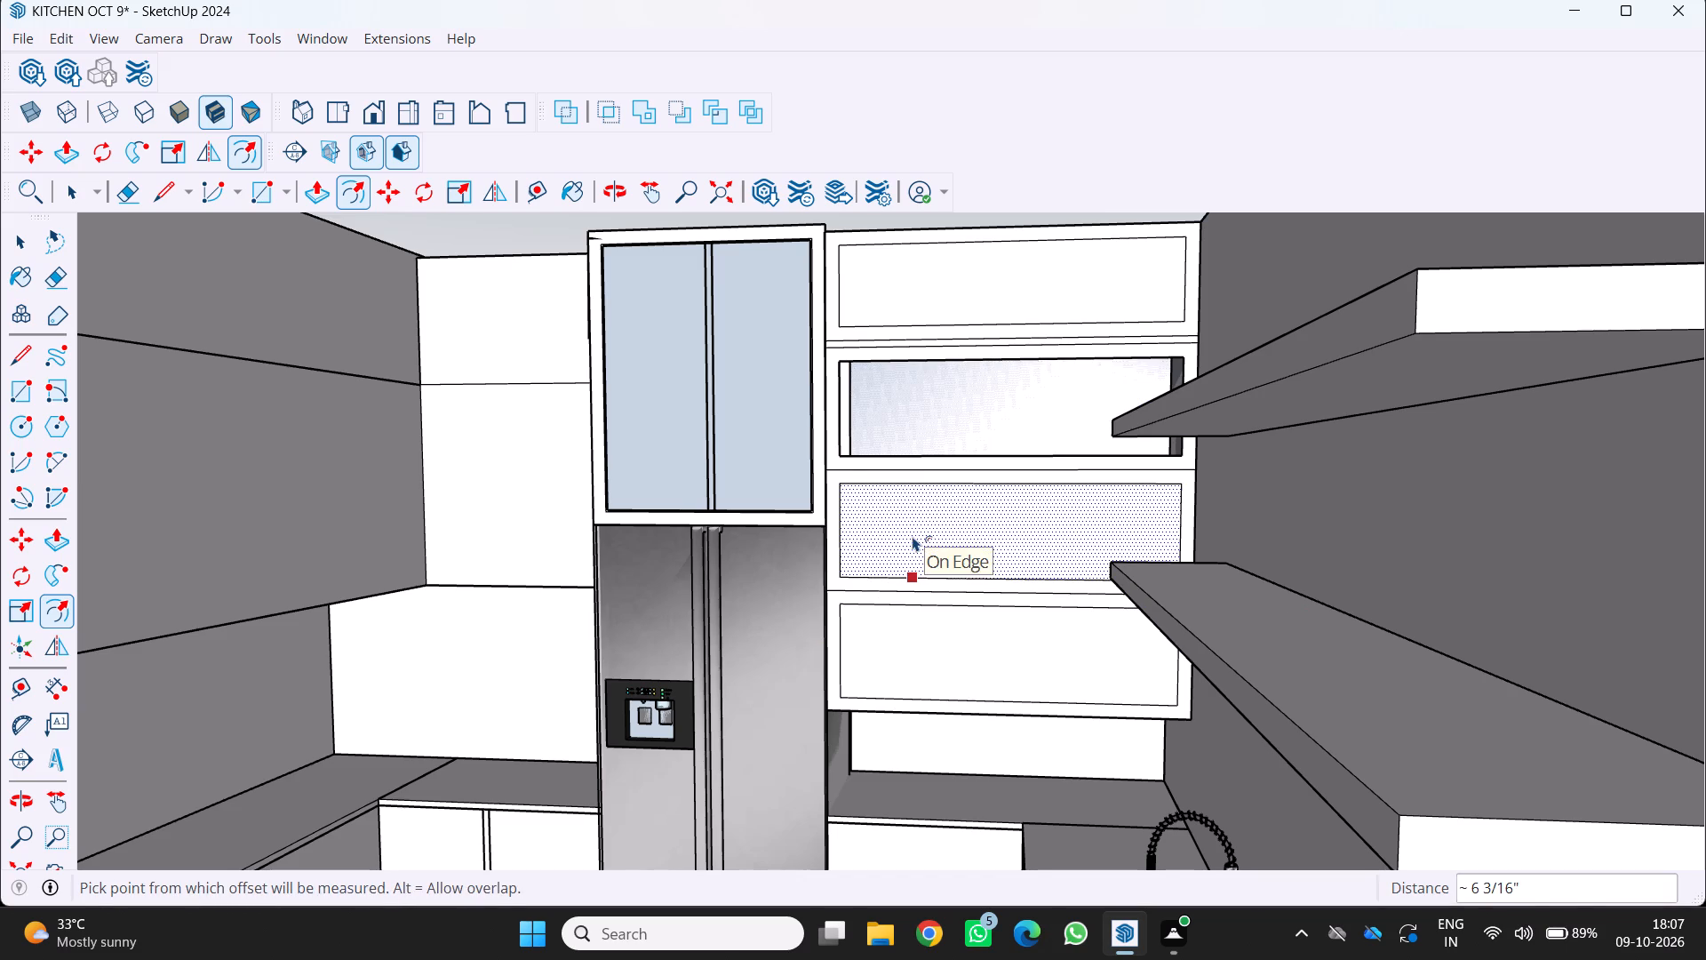
key(Delete)
click(900, 655)
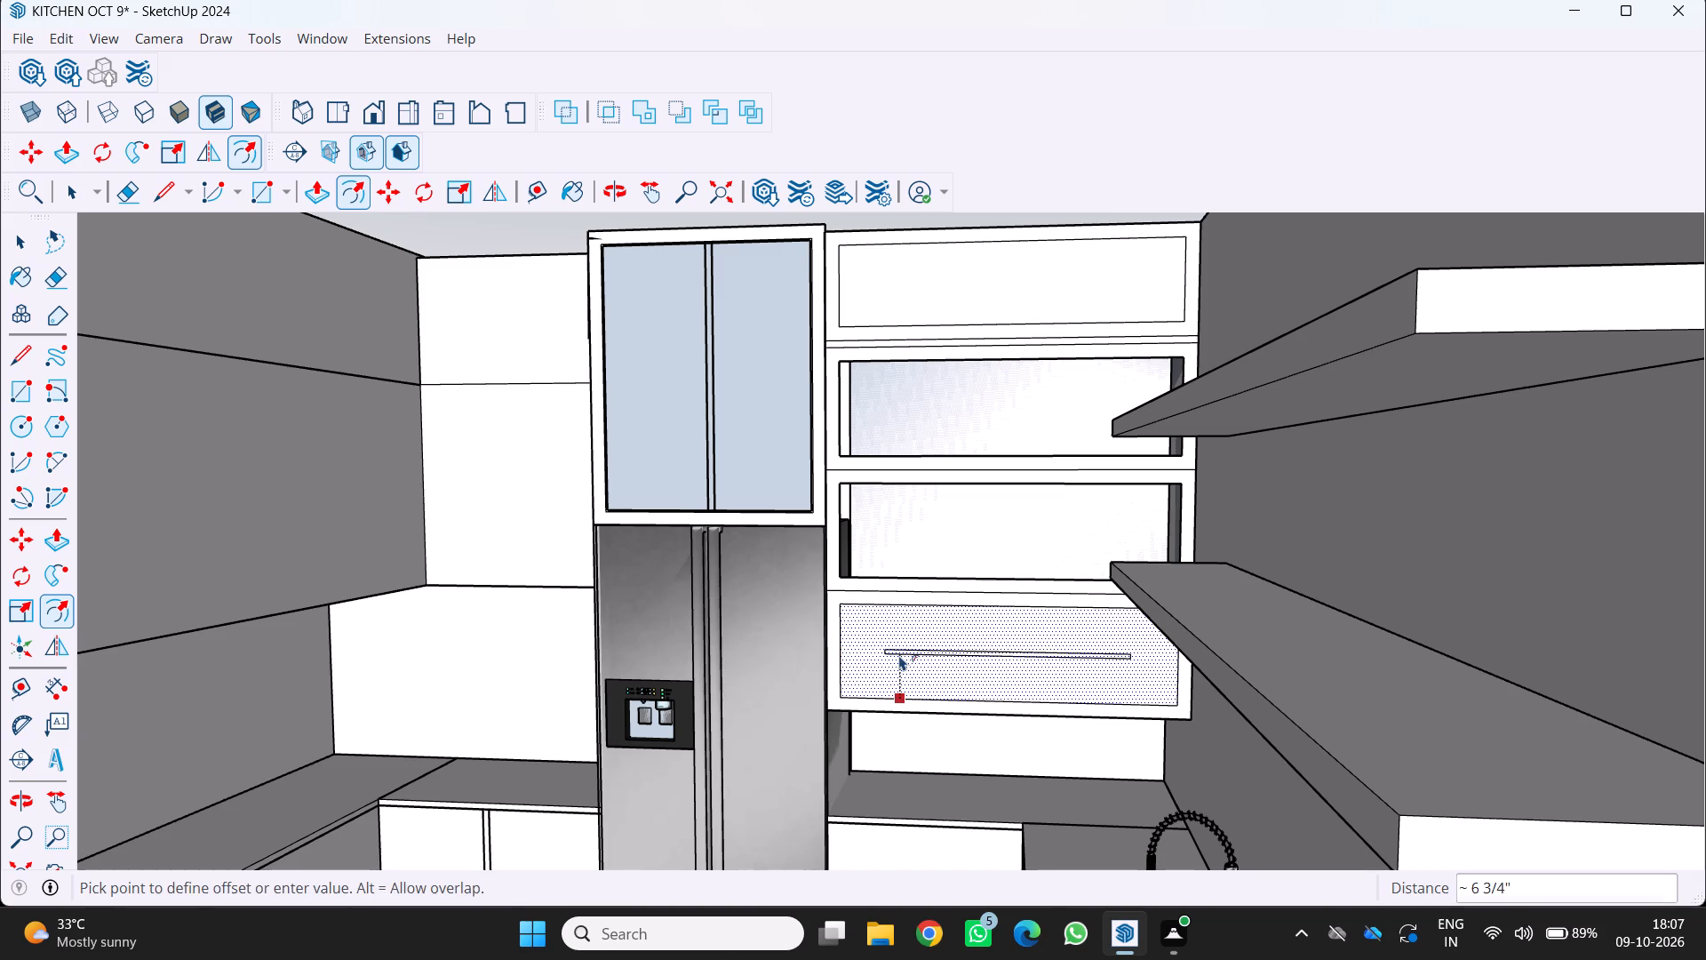
key(Delete)
scroll(897, 444, down, 1)
click(946, 301)
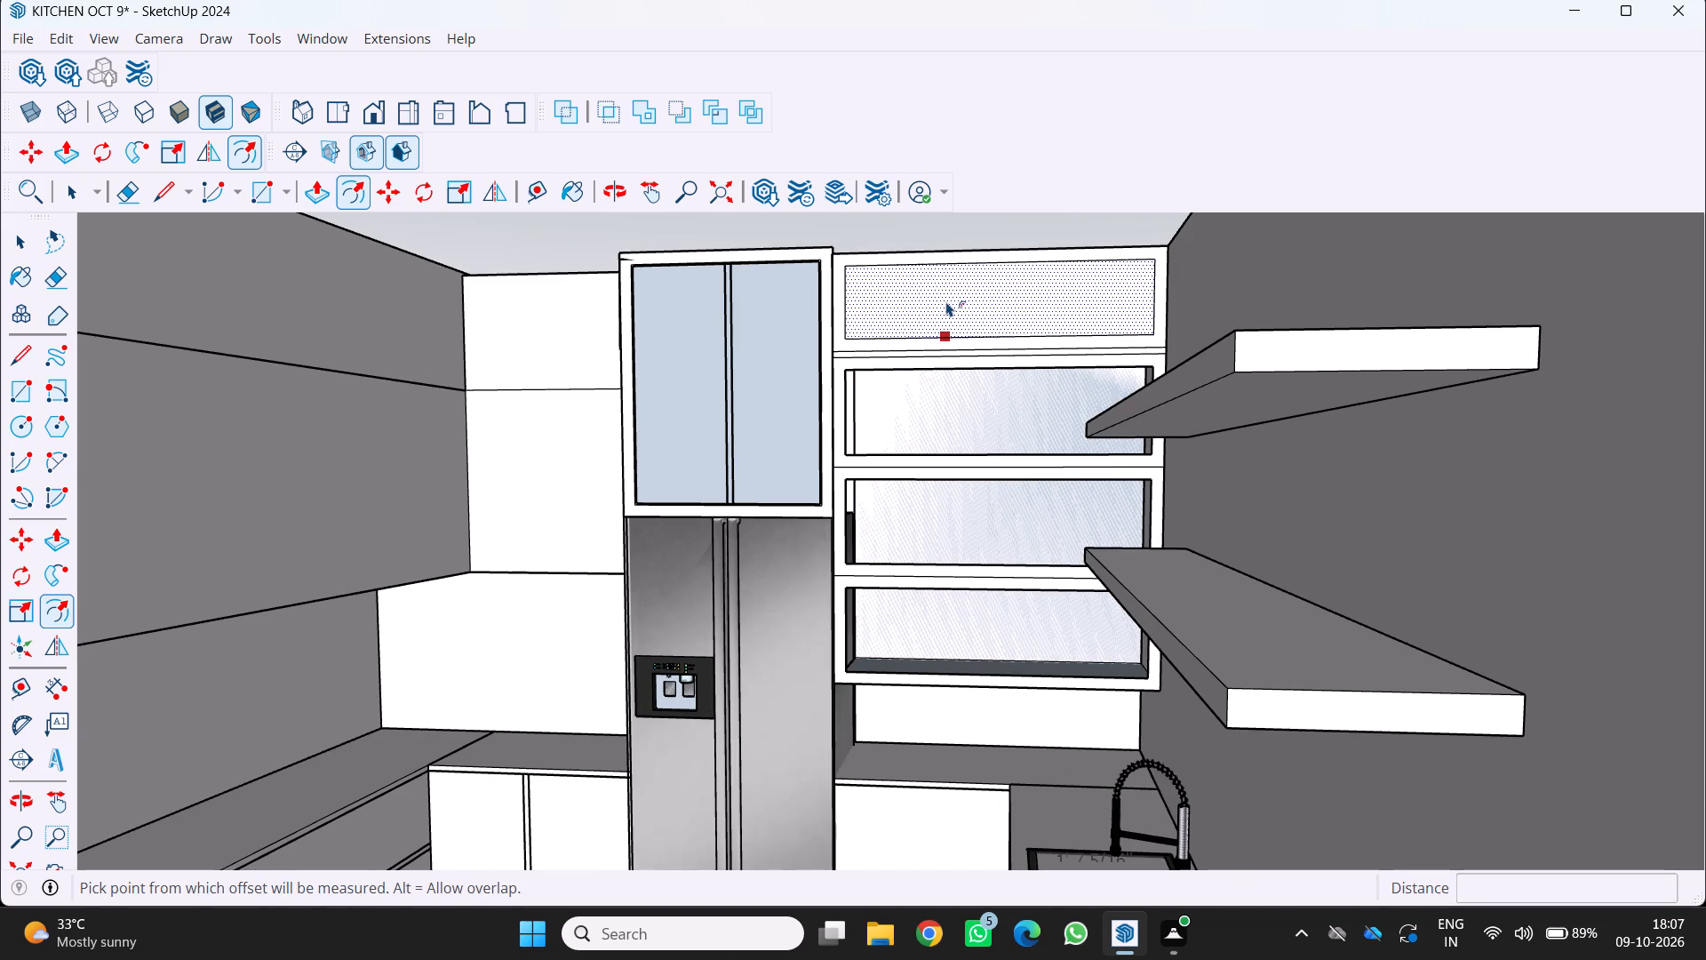
key(Delete)
Review the opened cabinet niches and the overall kitchen layout from above and from the front.
scroll(826, 514, down, 5)
middle_drag(848, 596, 895, 733)
middle_click(895, 733)
scroll(814, 602, down, 1)
middle_drag(814, 602, 834, 612)
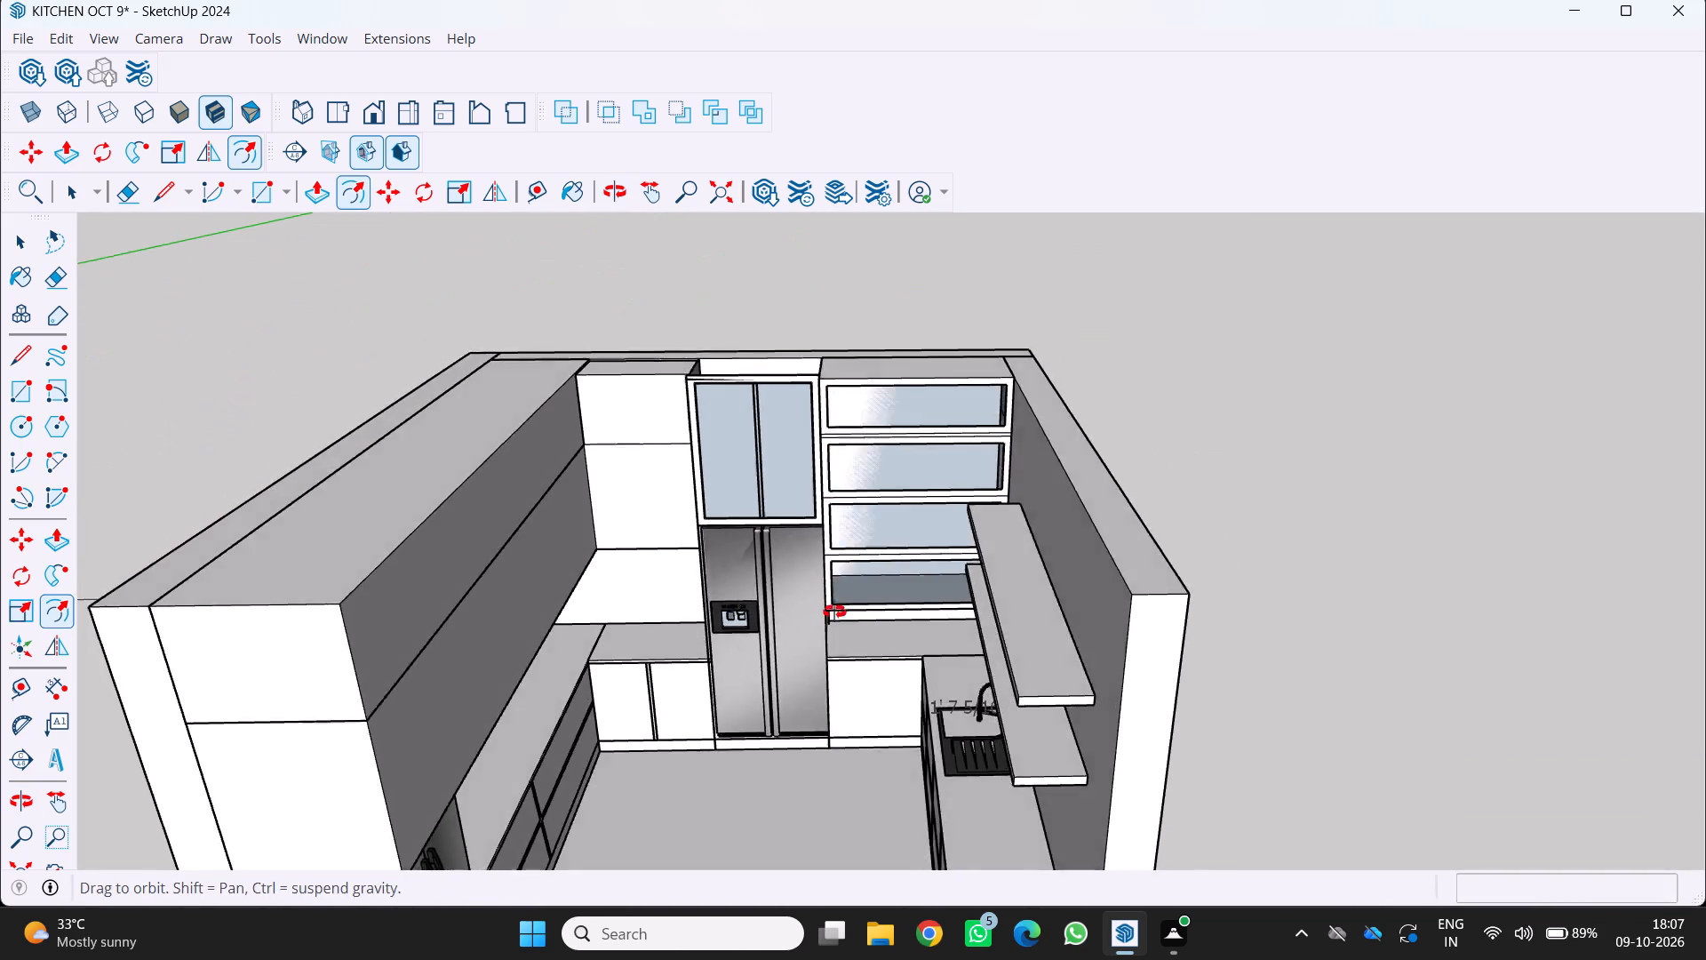
middle_drag(834, 612, 944, 500)
middle_click(945, 499)
scroll(929, 524, down, 4)
middle_drag(825, 580, 786, 548)
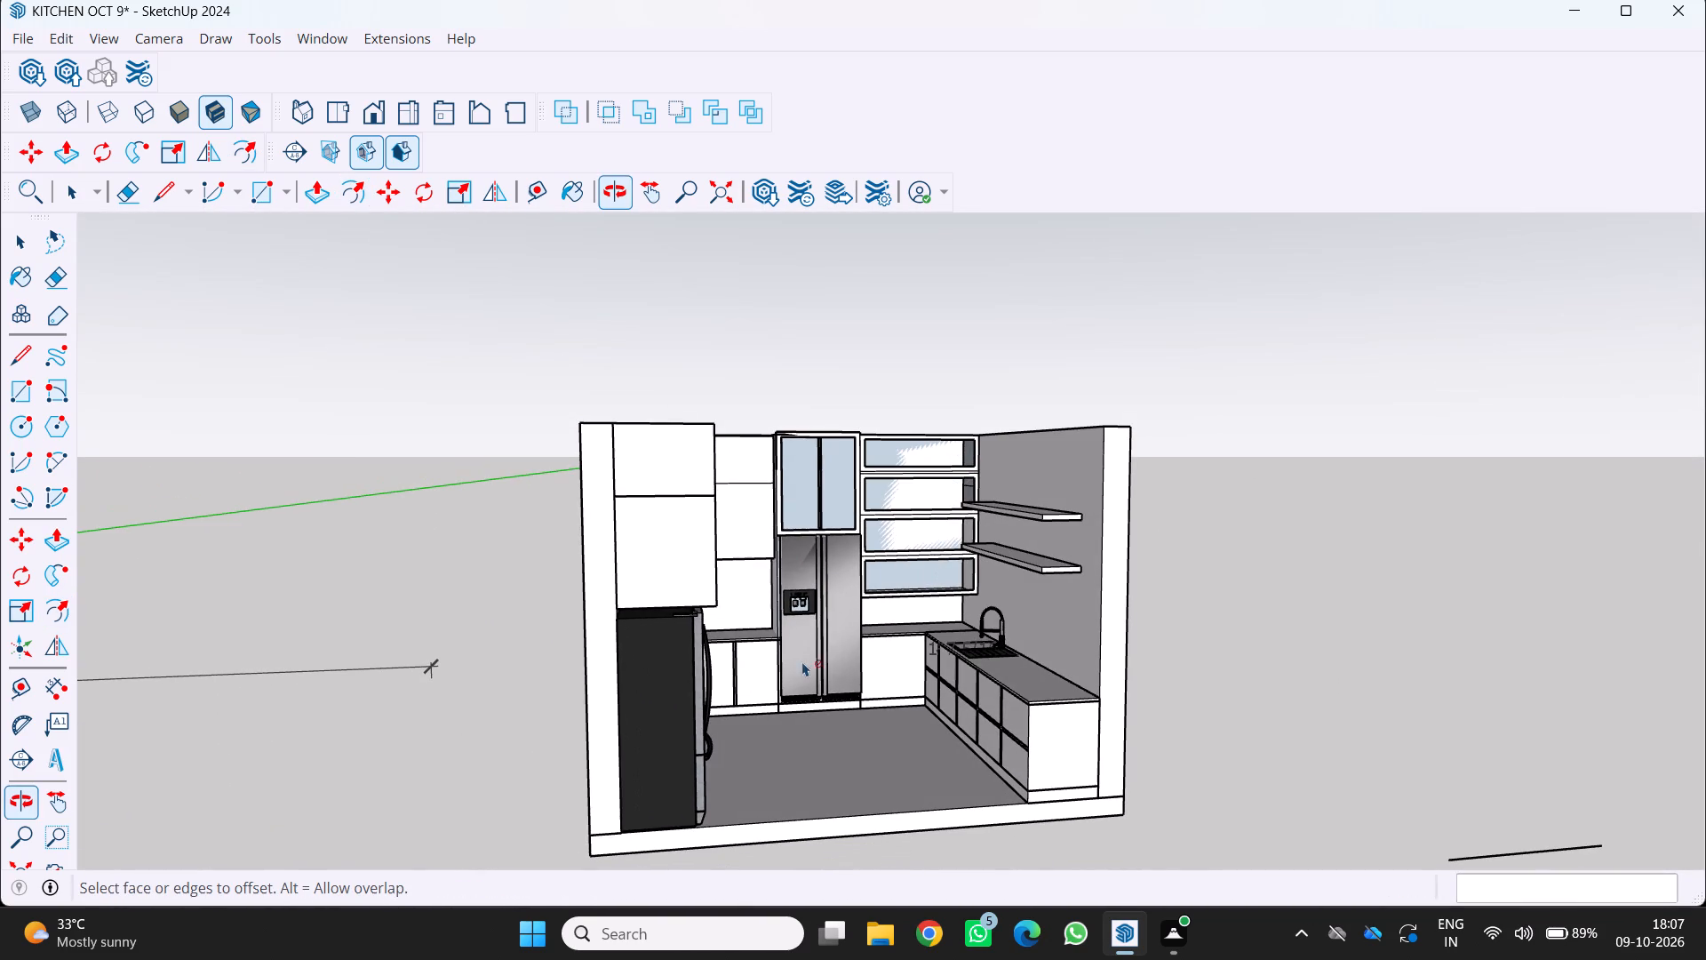
middle_drag(969, 670, 1027, 756)
middle_click(1027, 756)
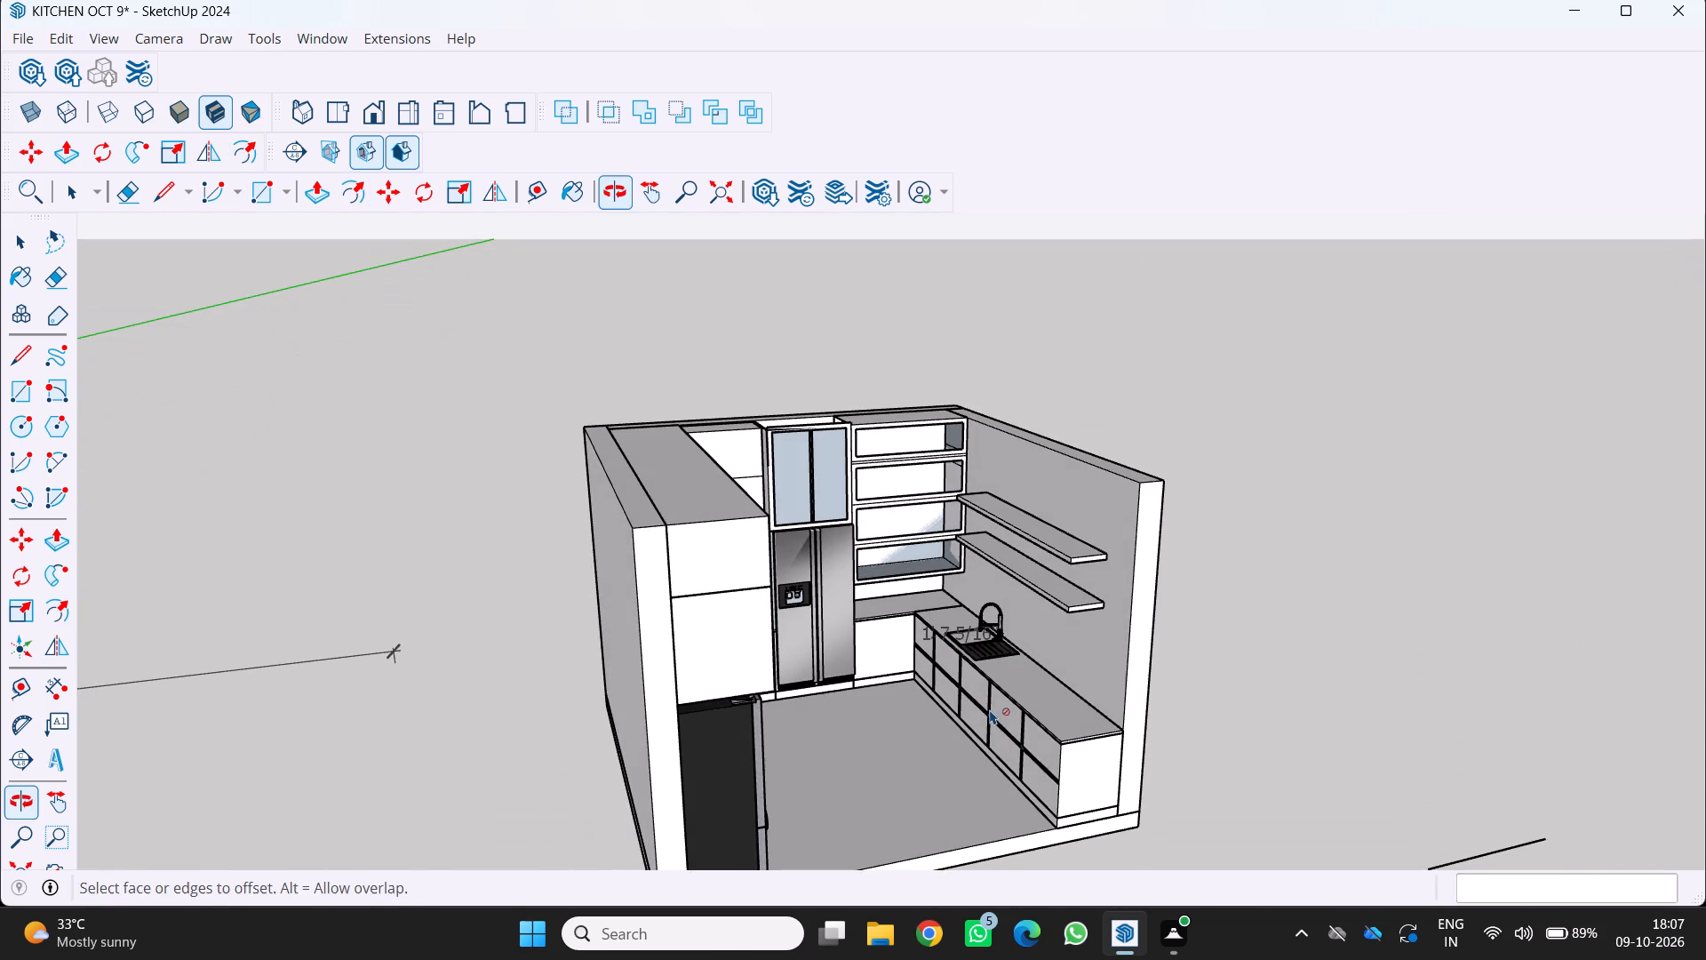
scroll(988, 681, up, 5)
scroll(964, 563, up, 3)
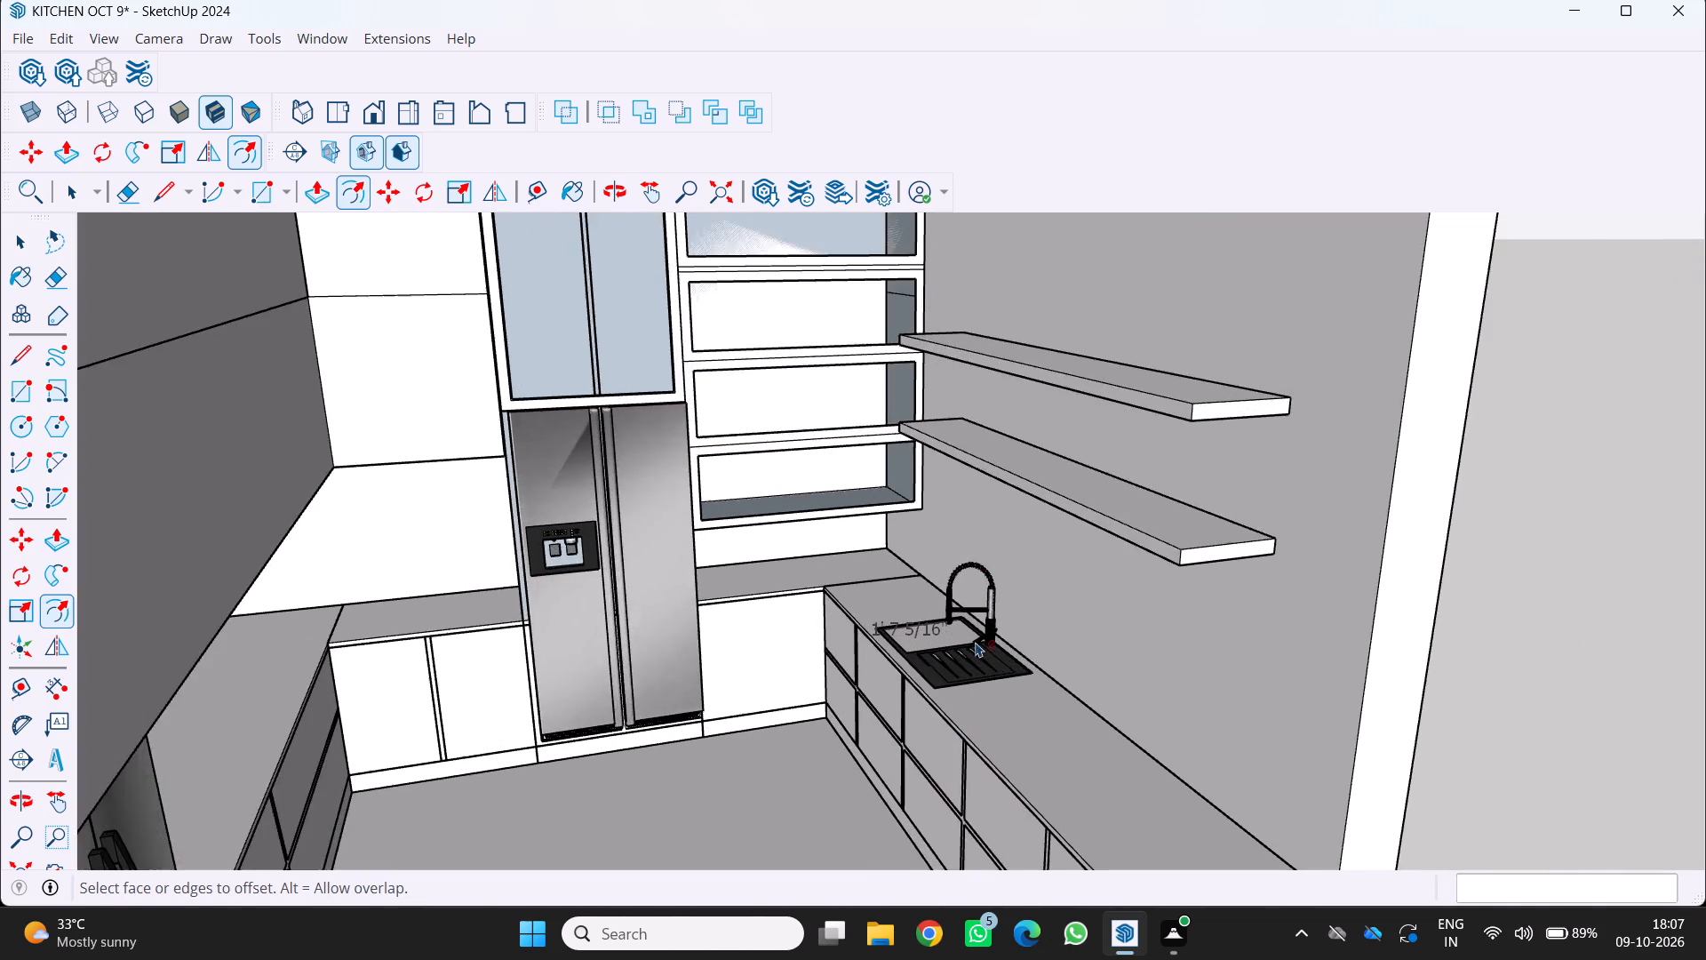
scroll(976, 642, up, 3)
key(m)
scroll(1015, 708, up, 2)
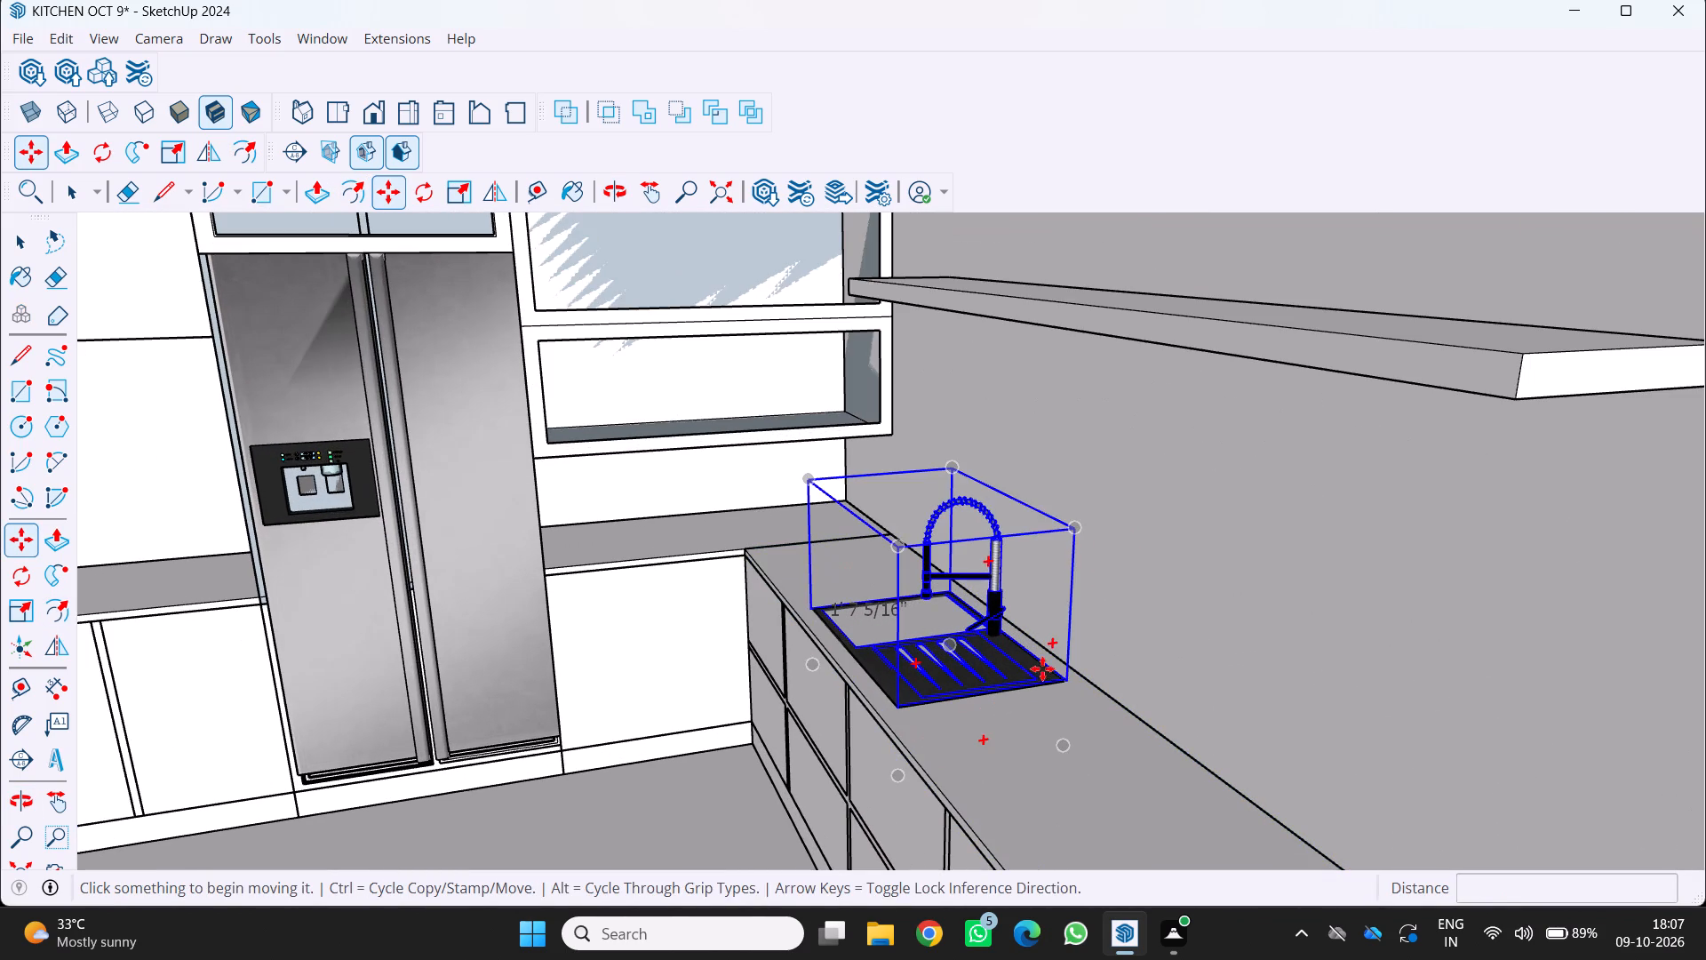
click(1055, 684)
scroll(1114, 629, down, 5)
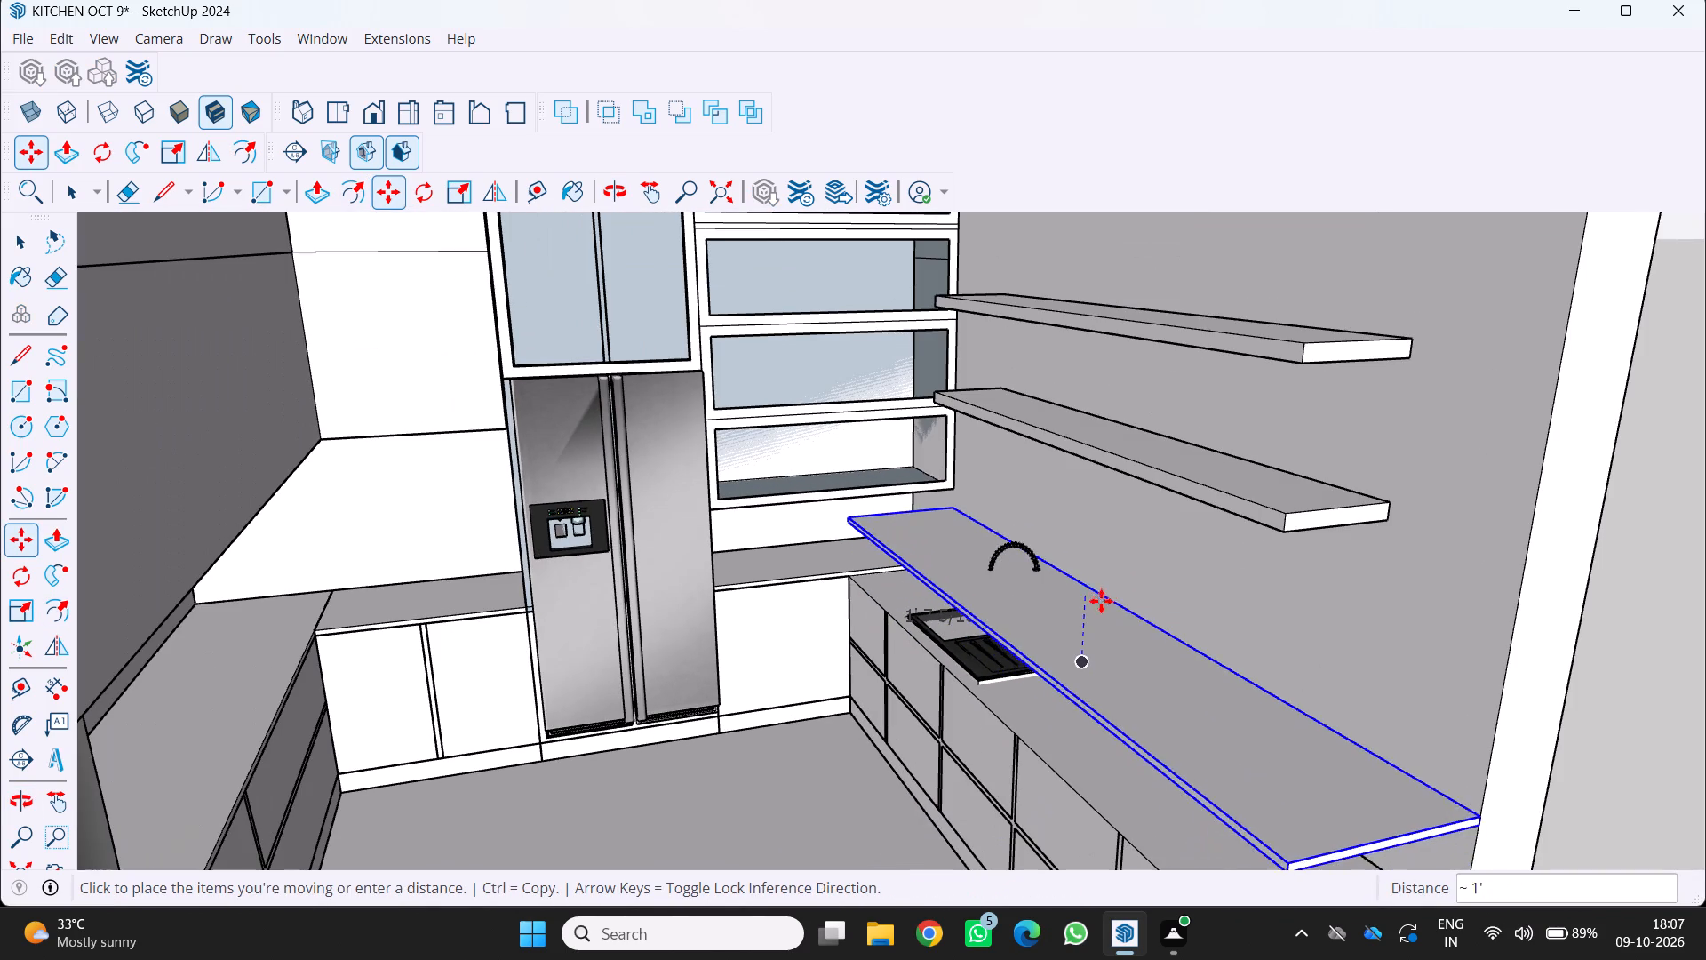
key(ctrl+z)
Move the sink with its faucet about 26' off the countertop, onto the open ground in front of the kitchen.
scroll(1013, 683, up, 3)
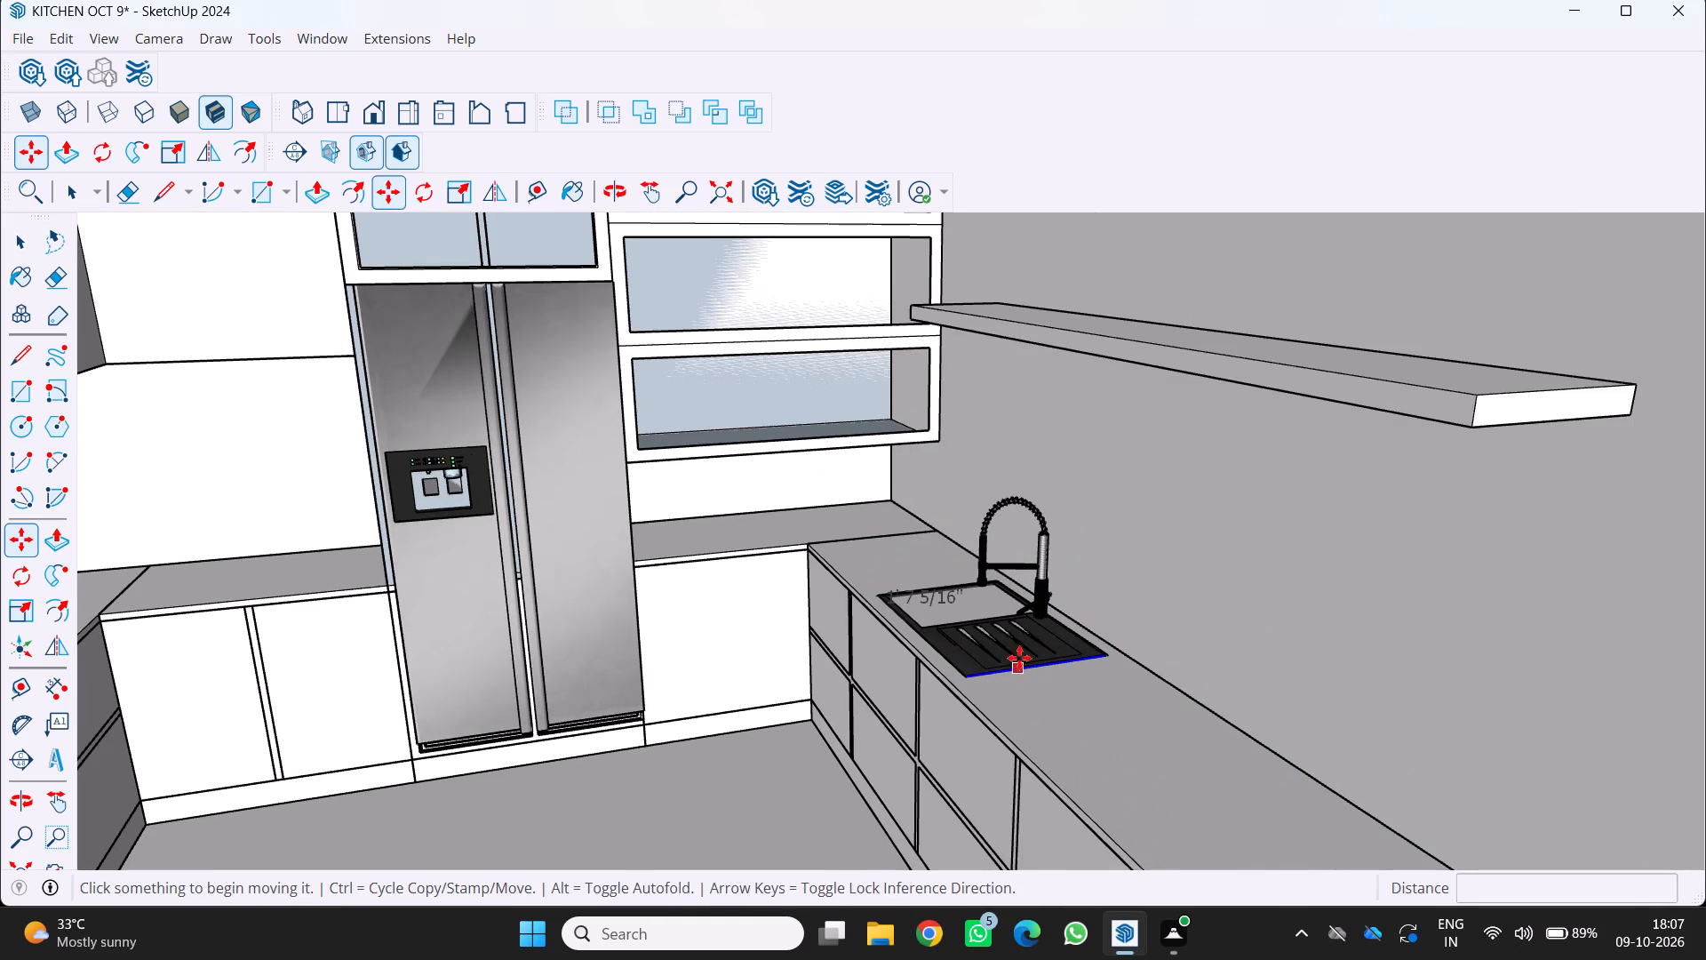
click(1018, 639)
scroll(953, 626, down, 4)
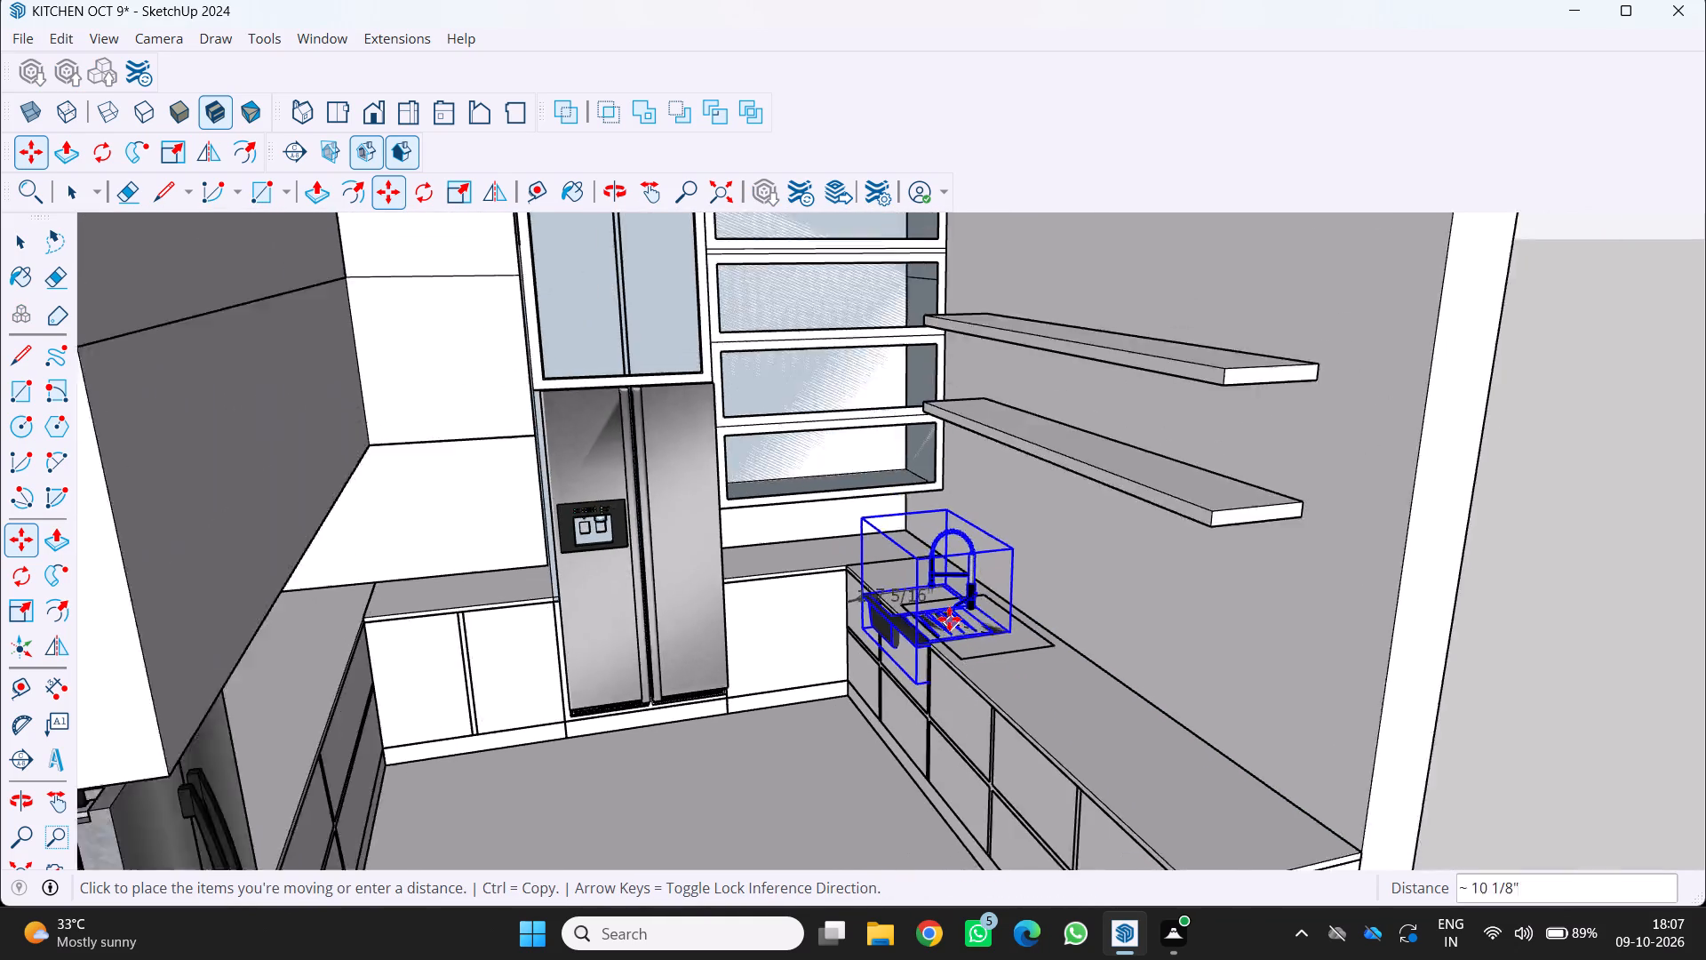
scroll(949, 619, down, 16)
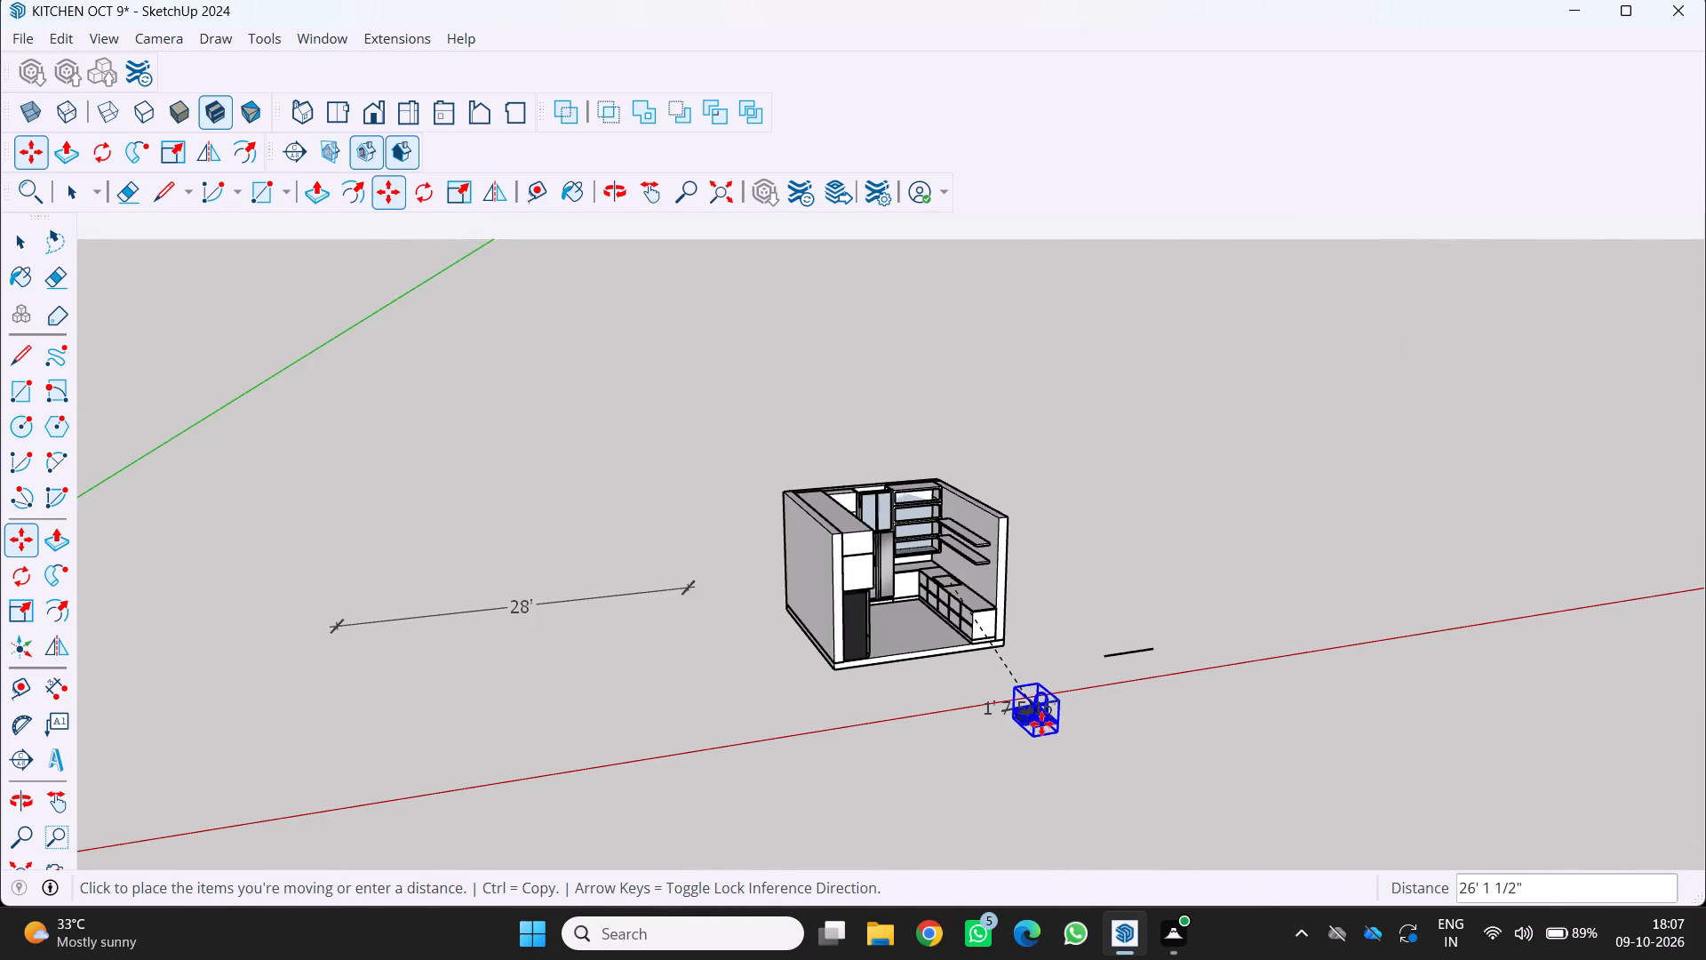
click(1042, 727)
key(space)
Delete the short edge of the rectangular sink outline on the countertop, on the side farthest from the refrigerator.
scroll(975, 643, up, 8)
middle_drag(961, 520, 985, 531)
middle_drag(1030, 563, 1054, 638)
middle_click(1054, 638)
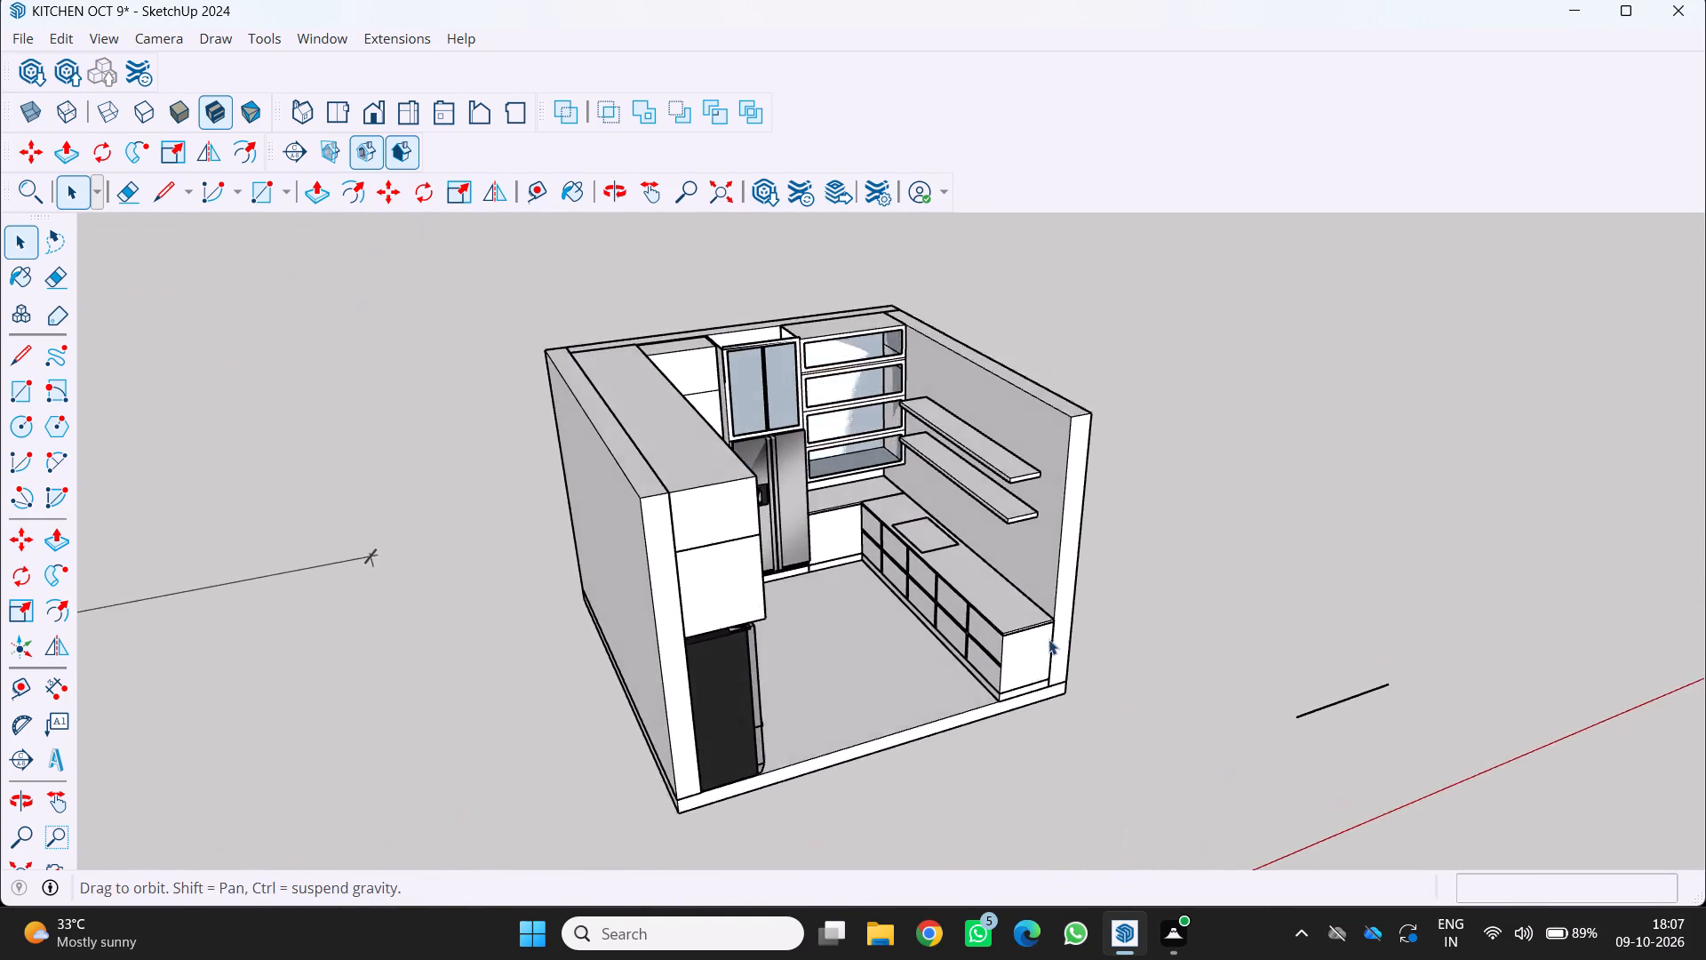
scroll(974, 566, up, 12)
click(893, 526)
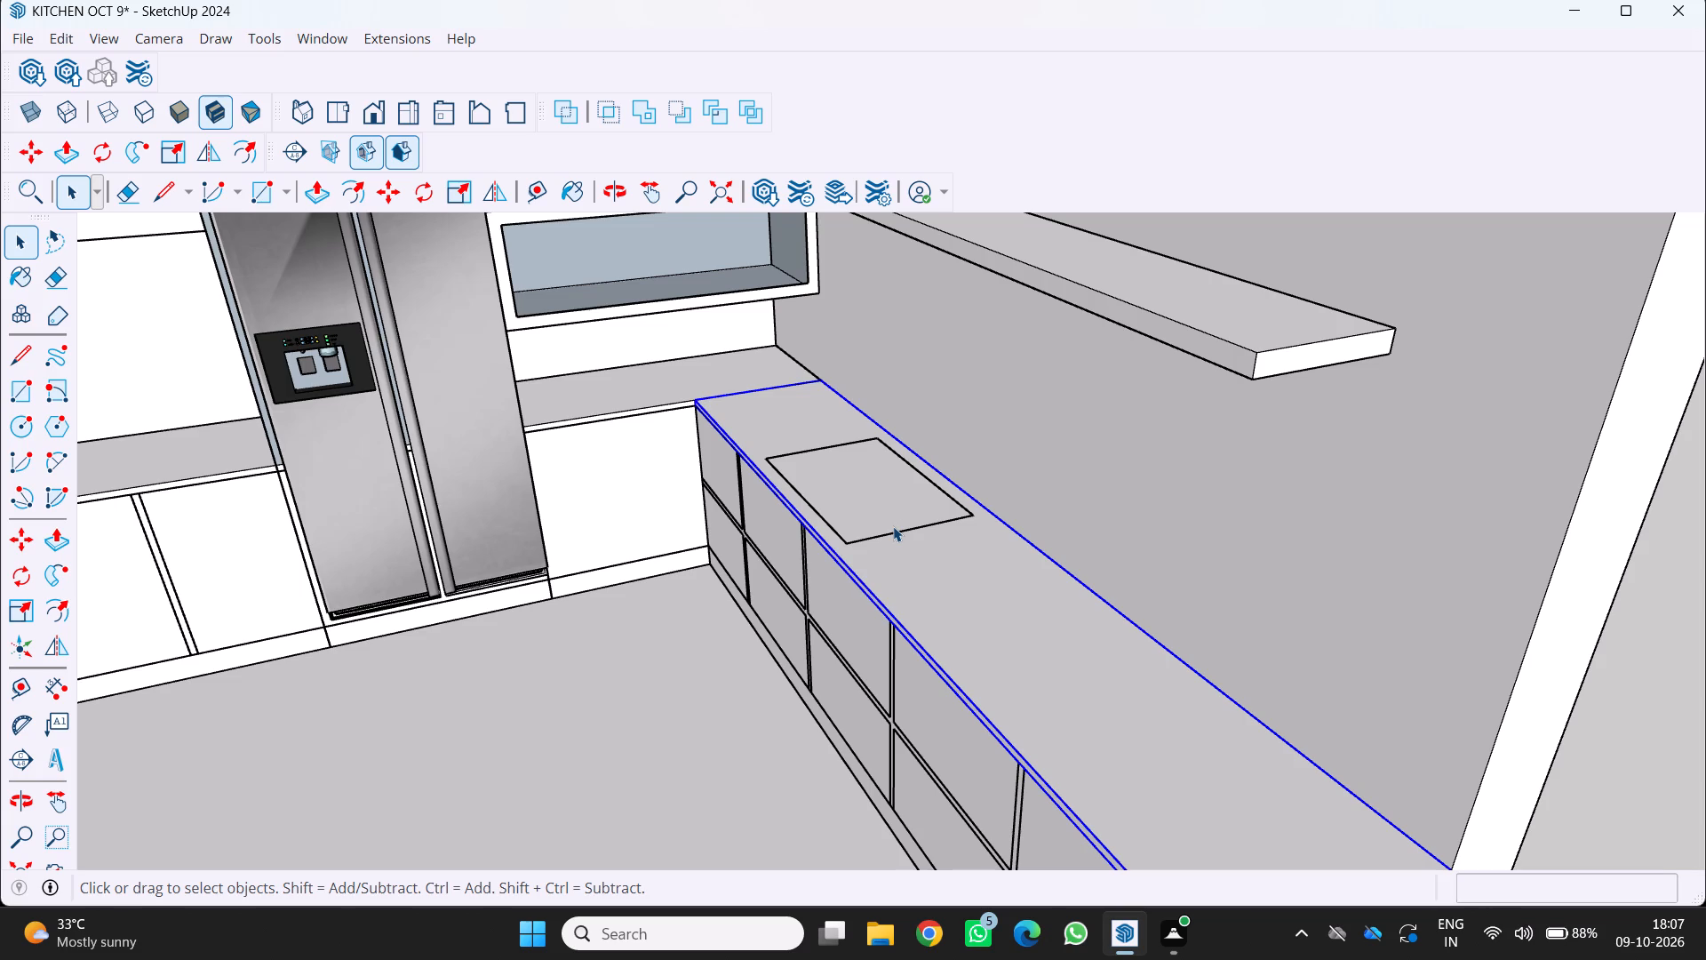
click(893, 526)
double_click(897, 530)
double_click(895, 529)
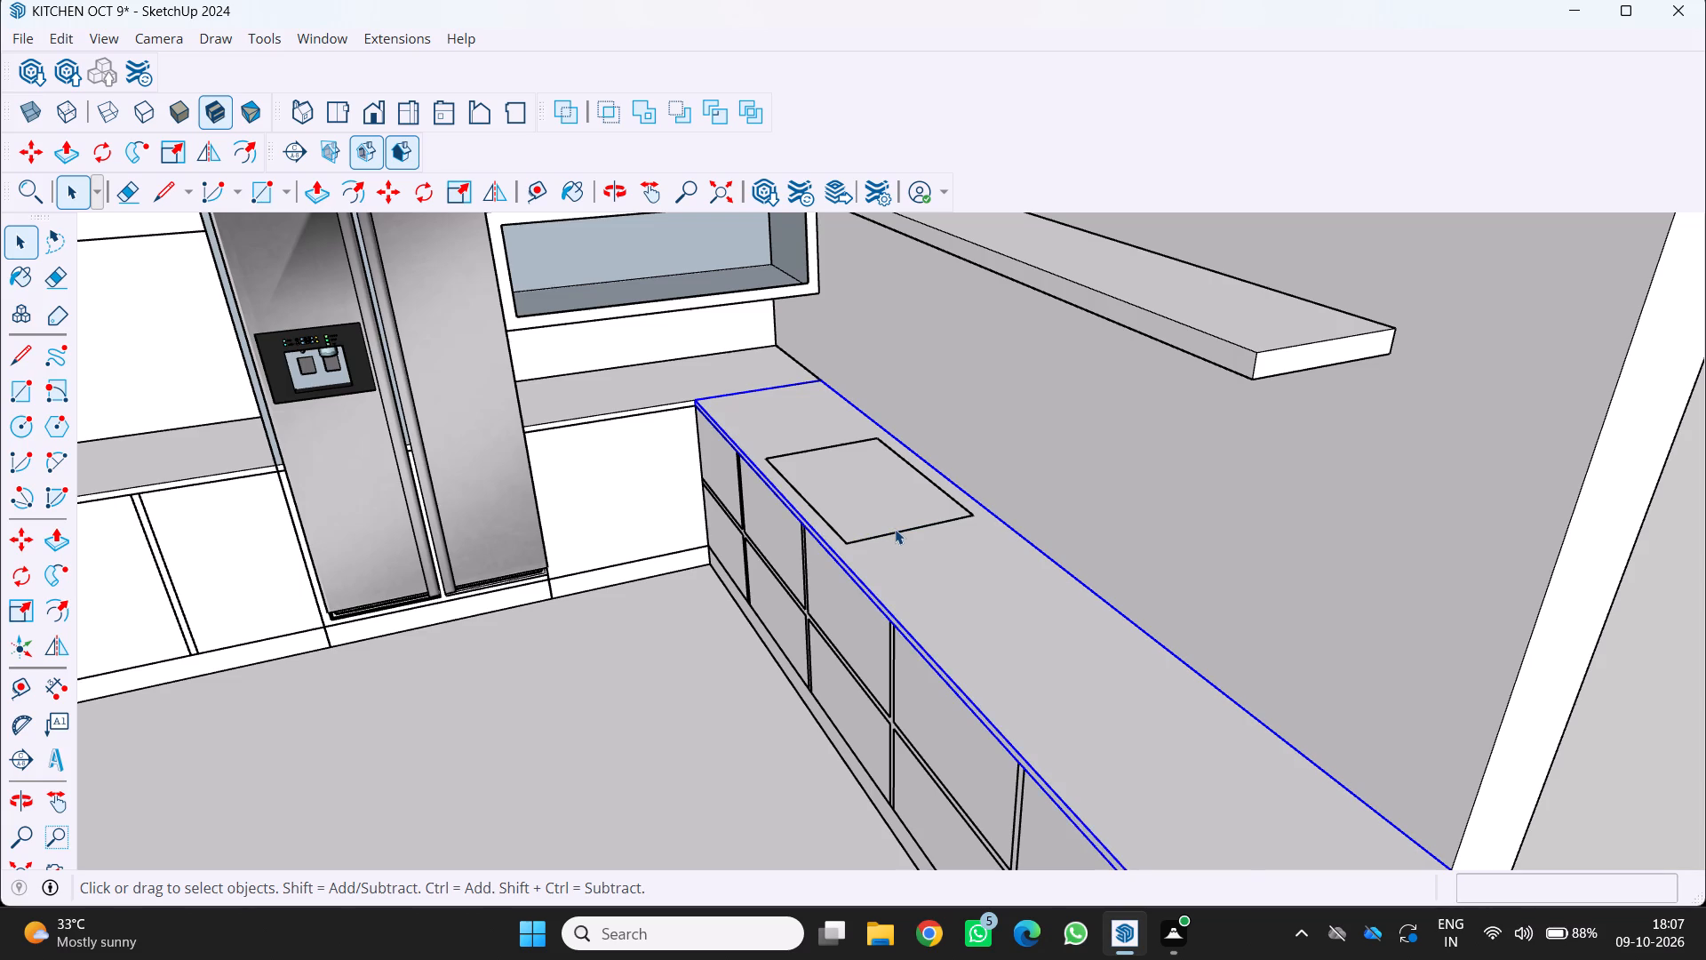
click(889, 523)
key(space)
key(space)
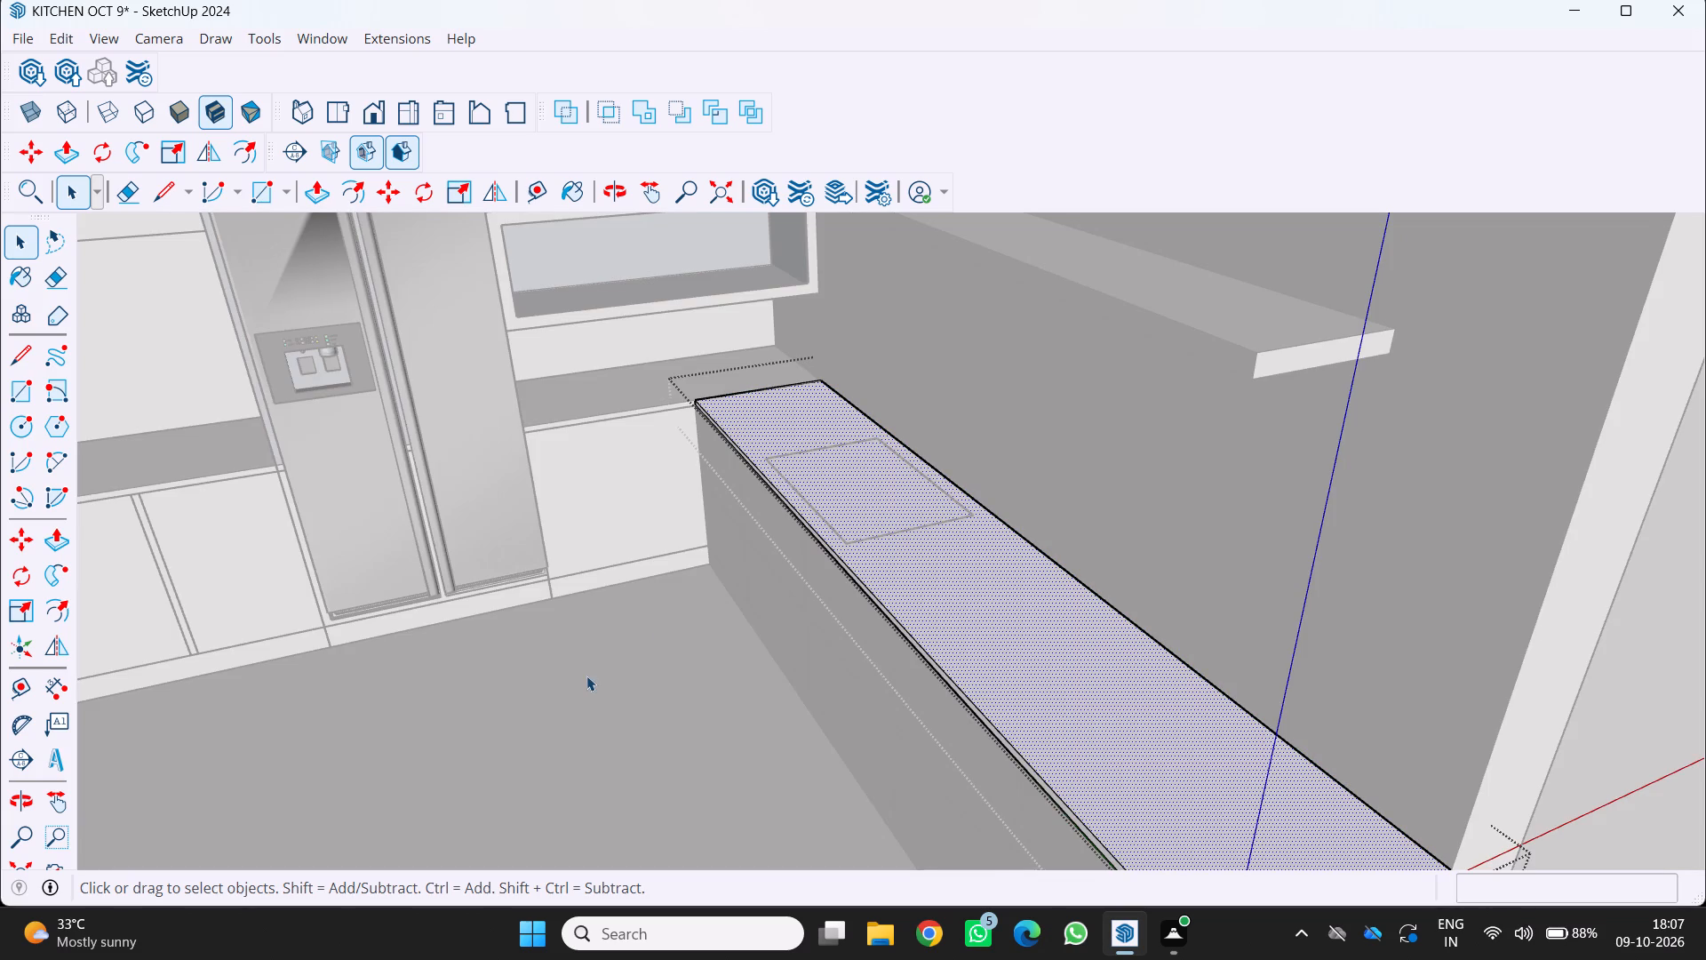
click(586, 676)
scroll(743, 559, up, 5)
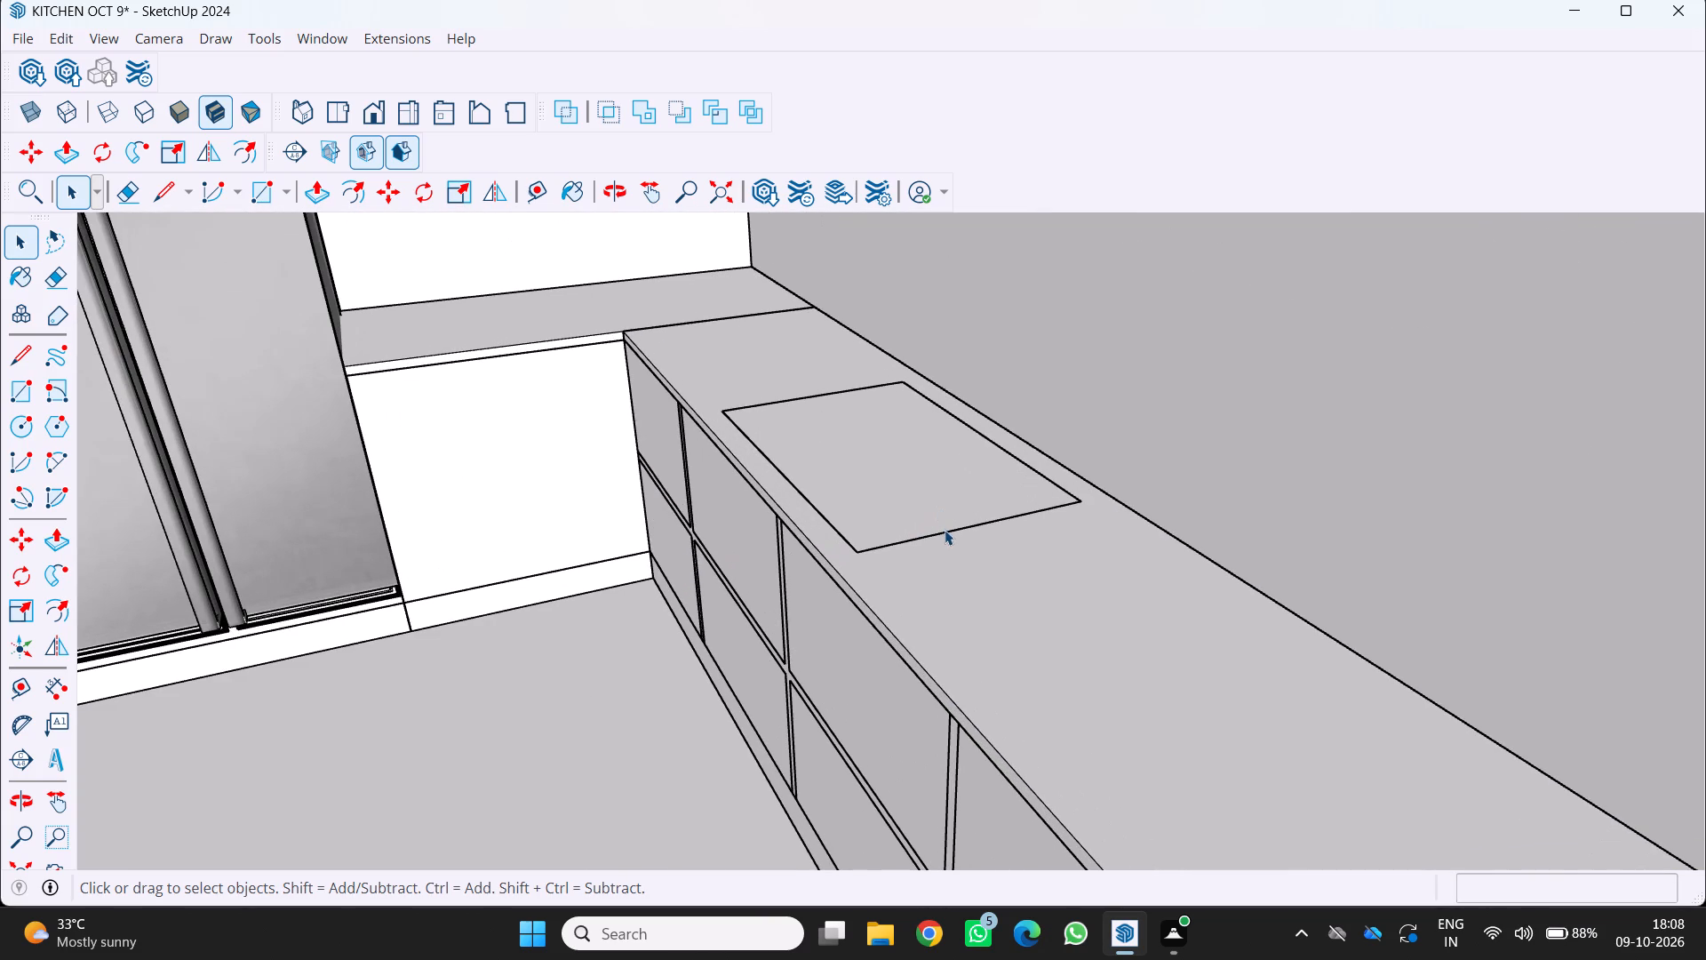
click(945, 530)
key(Delete)
Delete the long edge of the sink outline that runs along the drawer fronts.
scroll(714, 562, up, 1)
scroll(865, 511, up, 4)
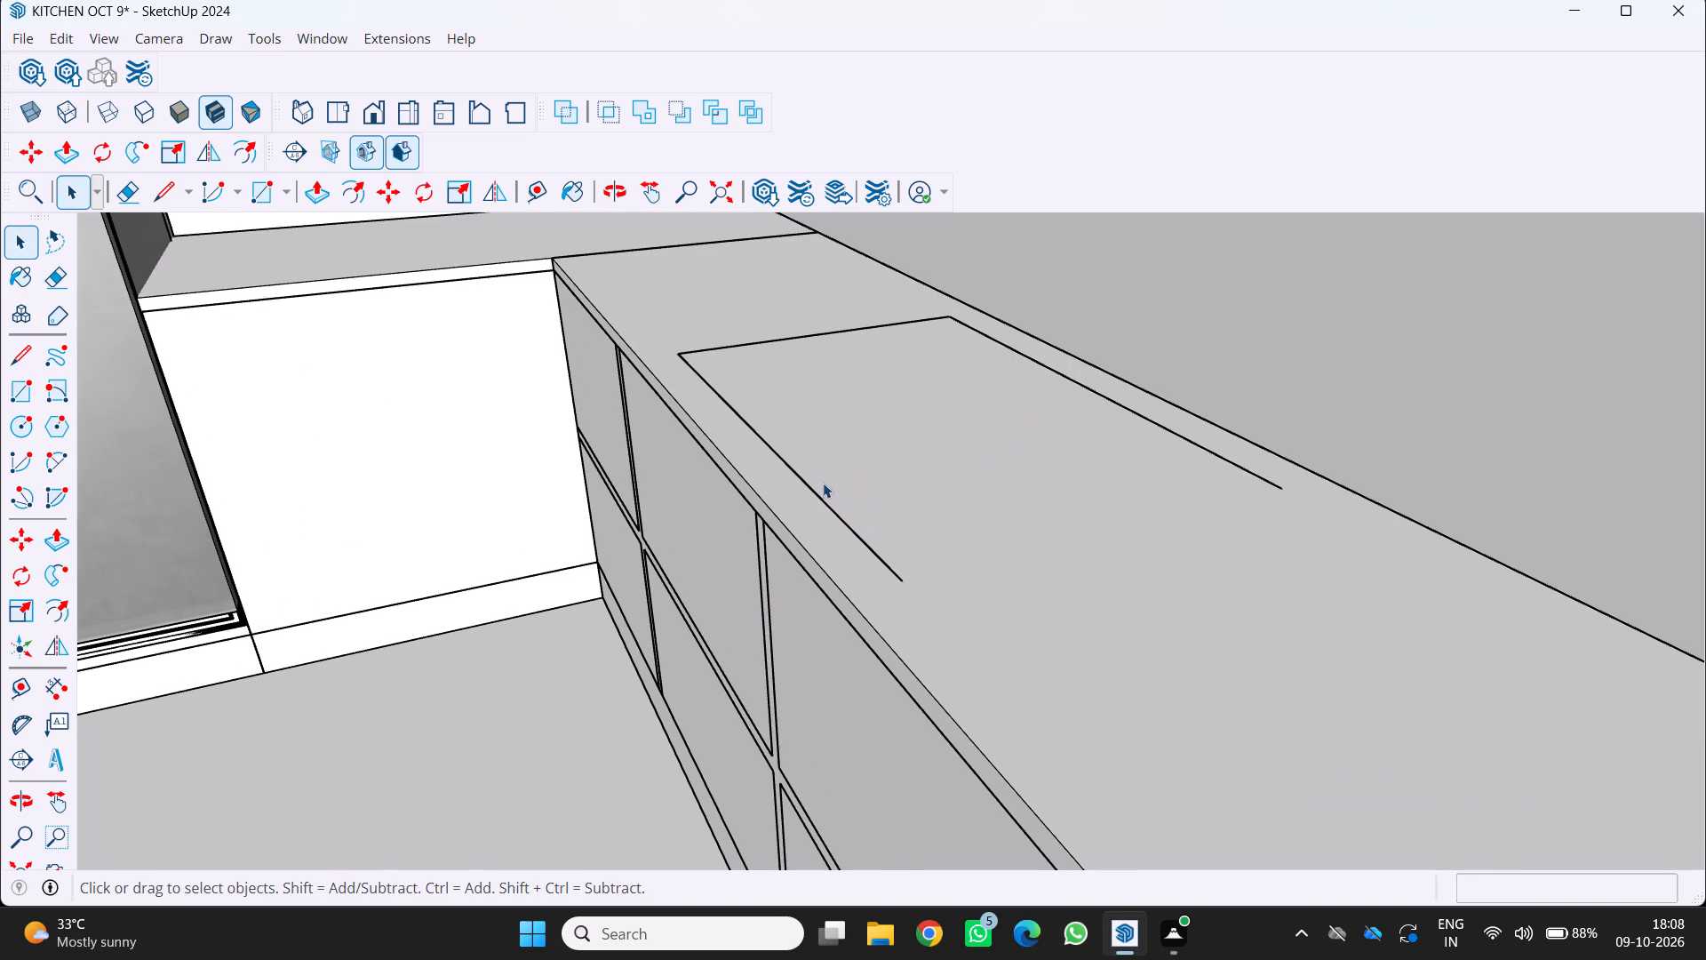
click(823, 500)
key(Delete)
Delete the remaining short edge of the sink outline, on the side nearest the refrigerator.
scroll(776, 275, up, 3)
scroll(814, 394, up, 1)
click(804, 362)
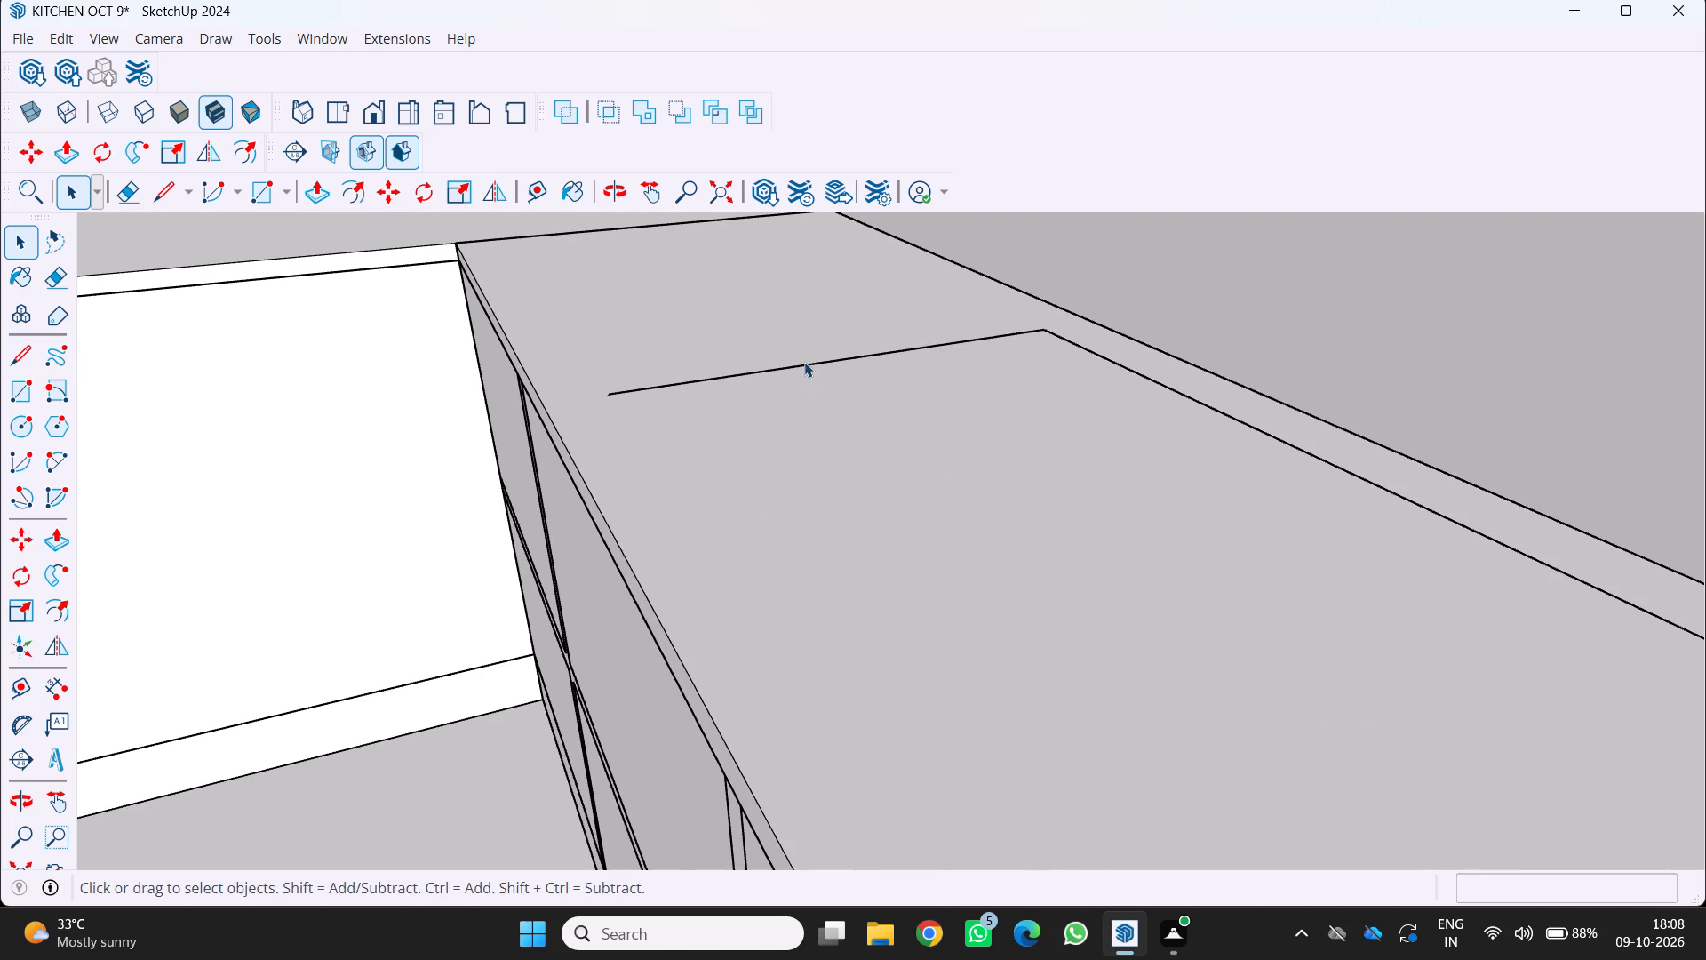
click(804, 362)
click(331, 677)
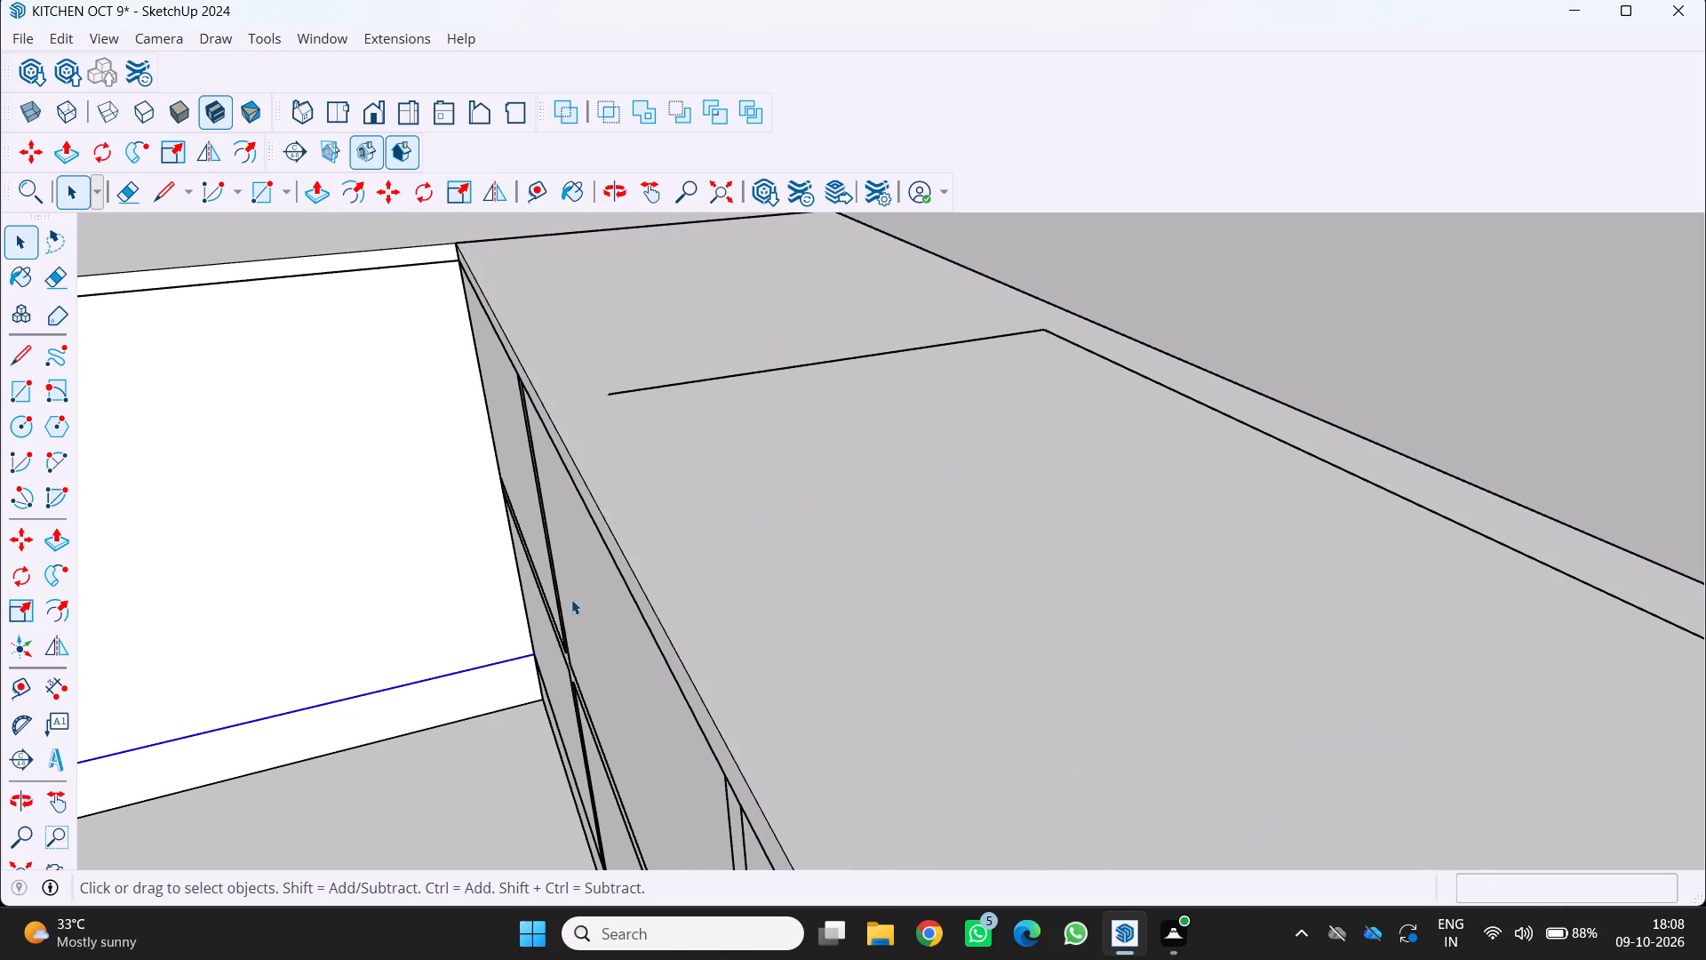
key(space)
click(320, 787)
scroll(859, 364, down, 5)
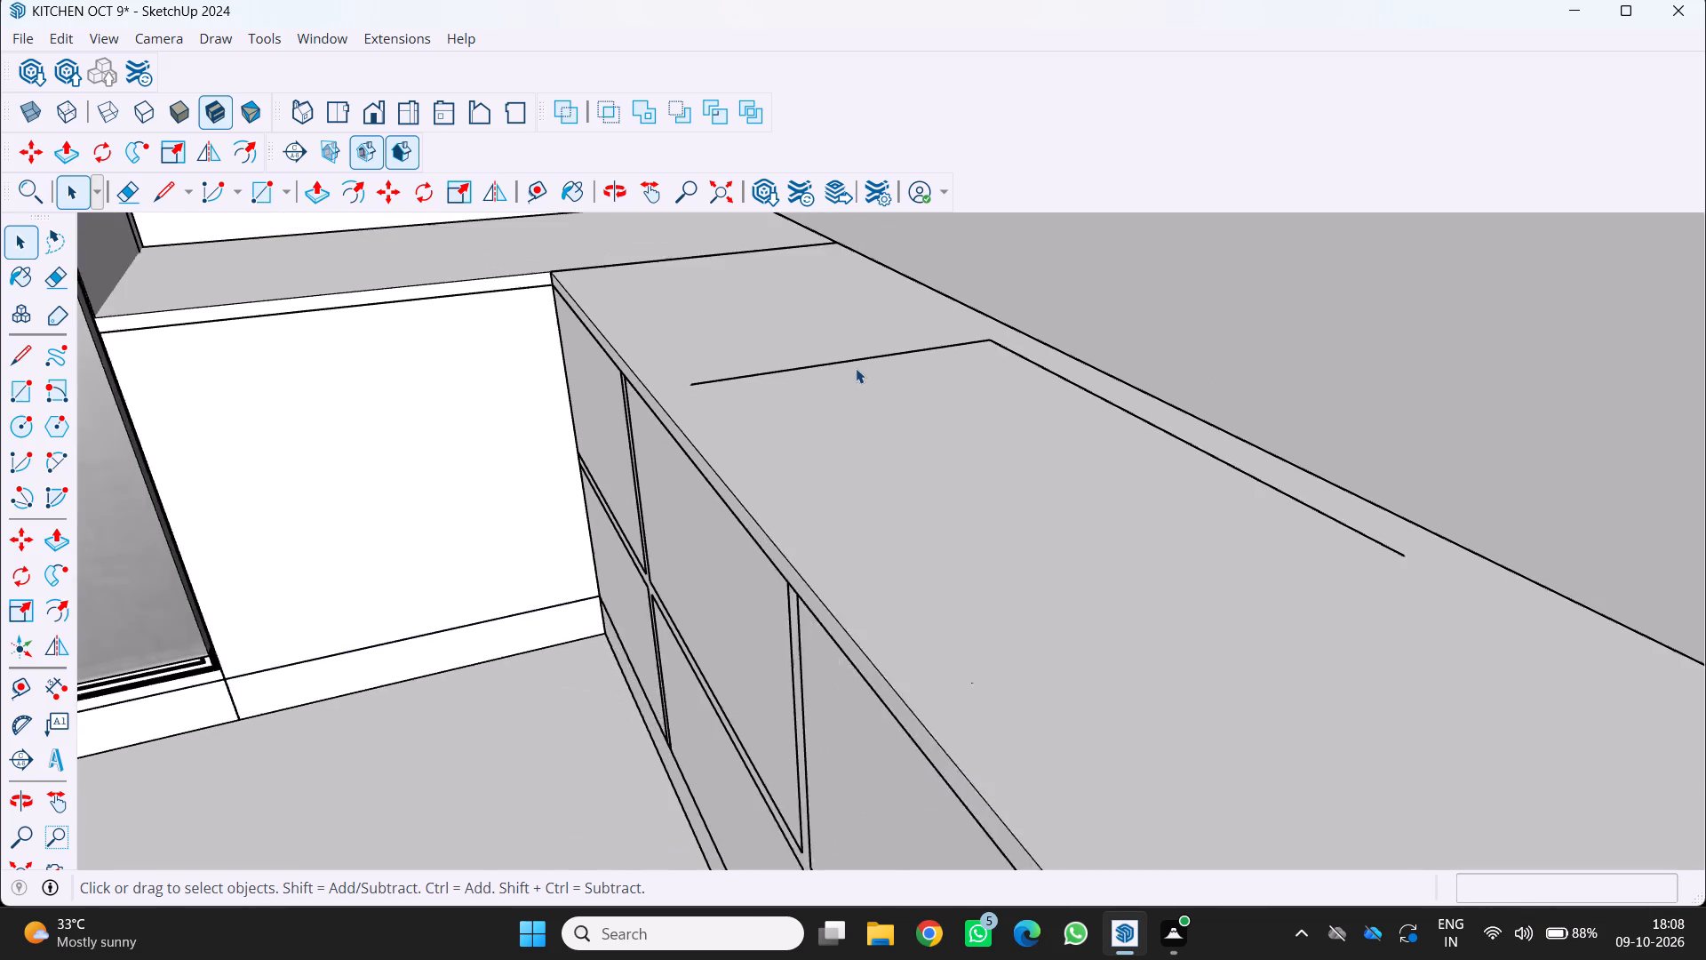
middle_click(936, 366)
middle_drag(936, 366, 863, 386)
middle_click(863, 386)
scroll(846, 467, down, 3)
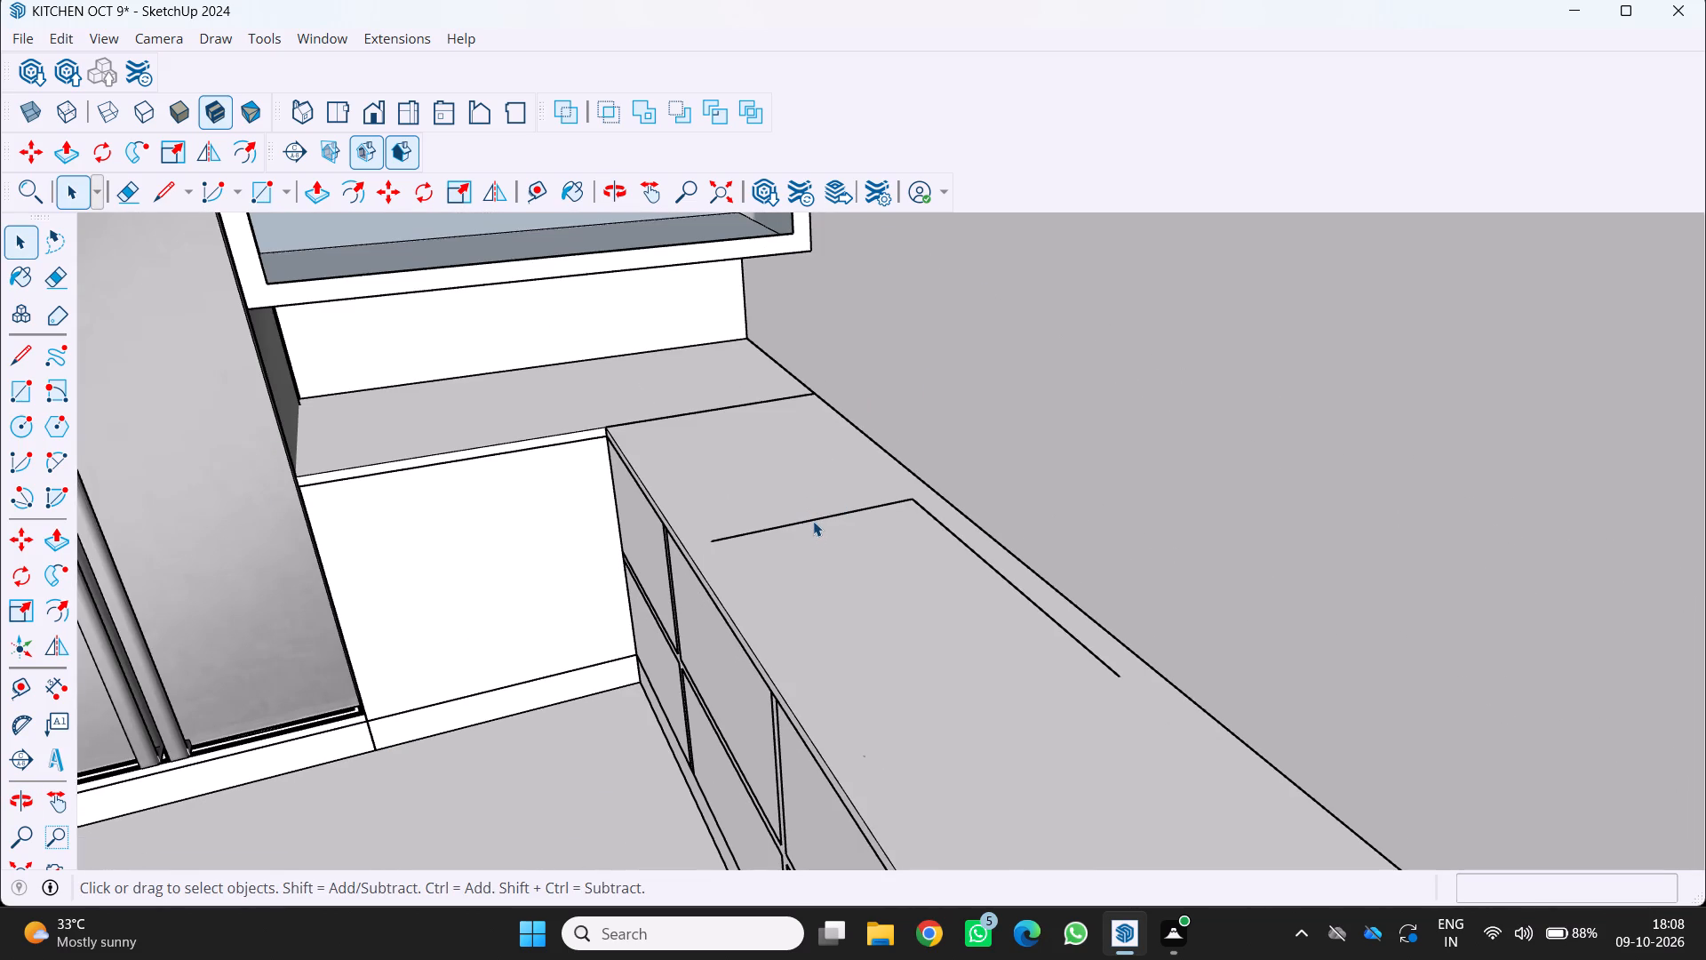
click(804, 516)
click(804, 516)
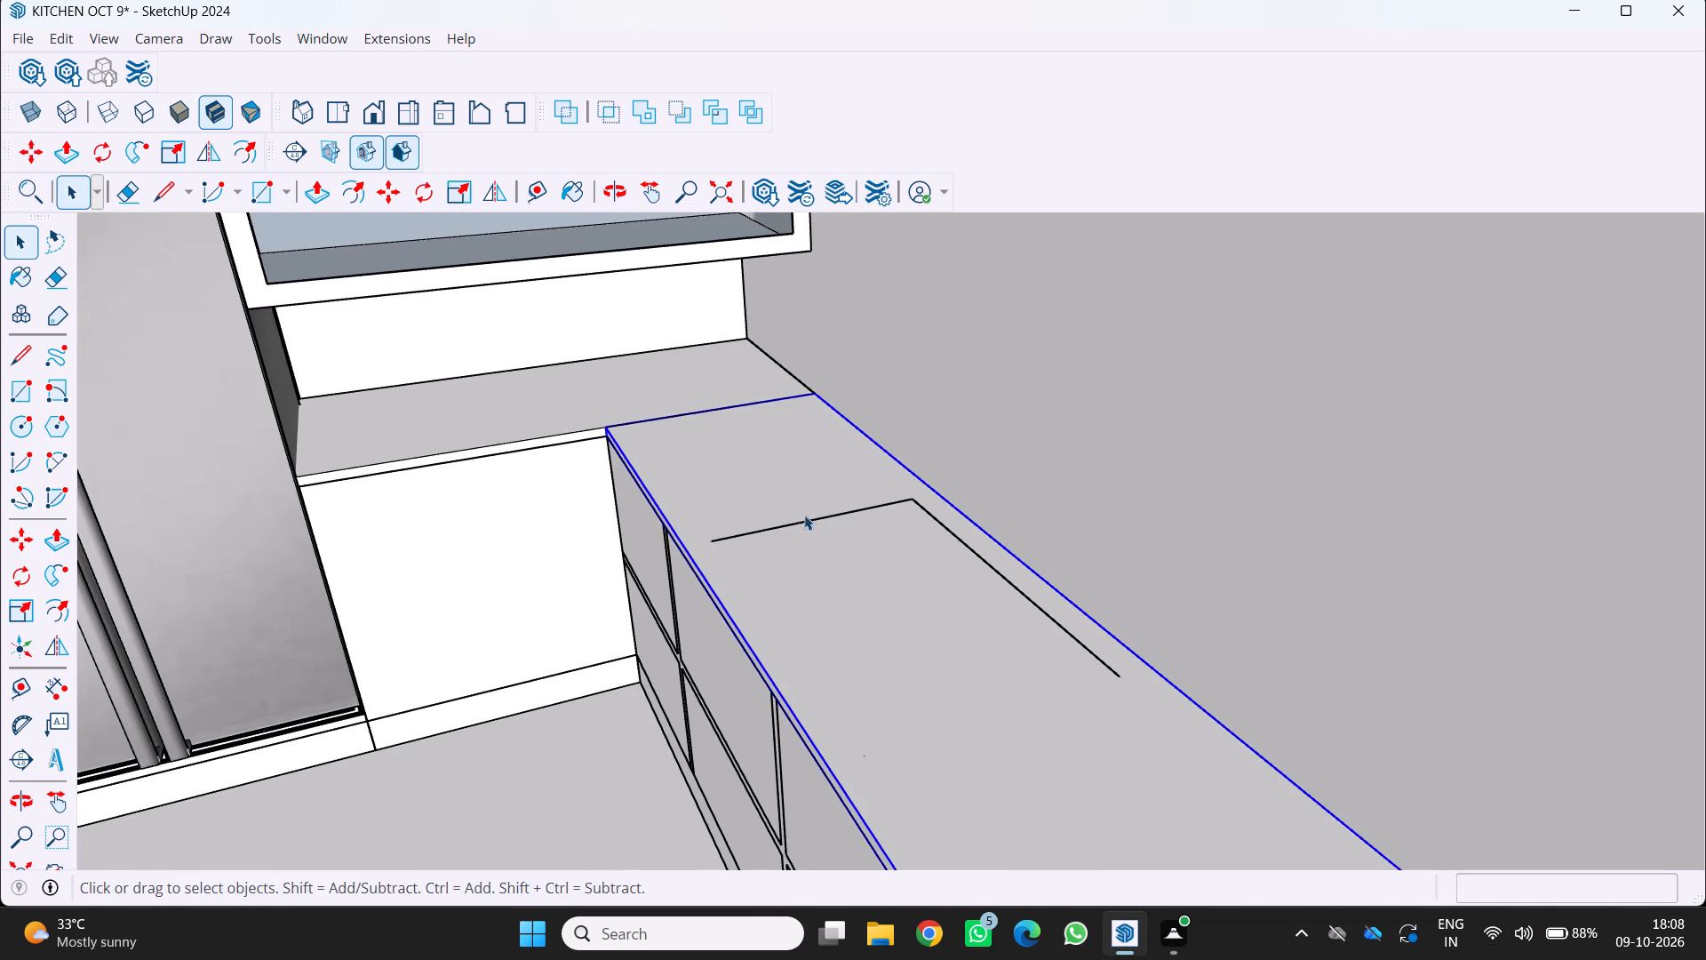
click(570, 695)
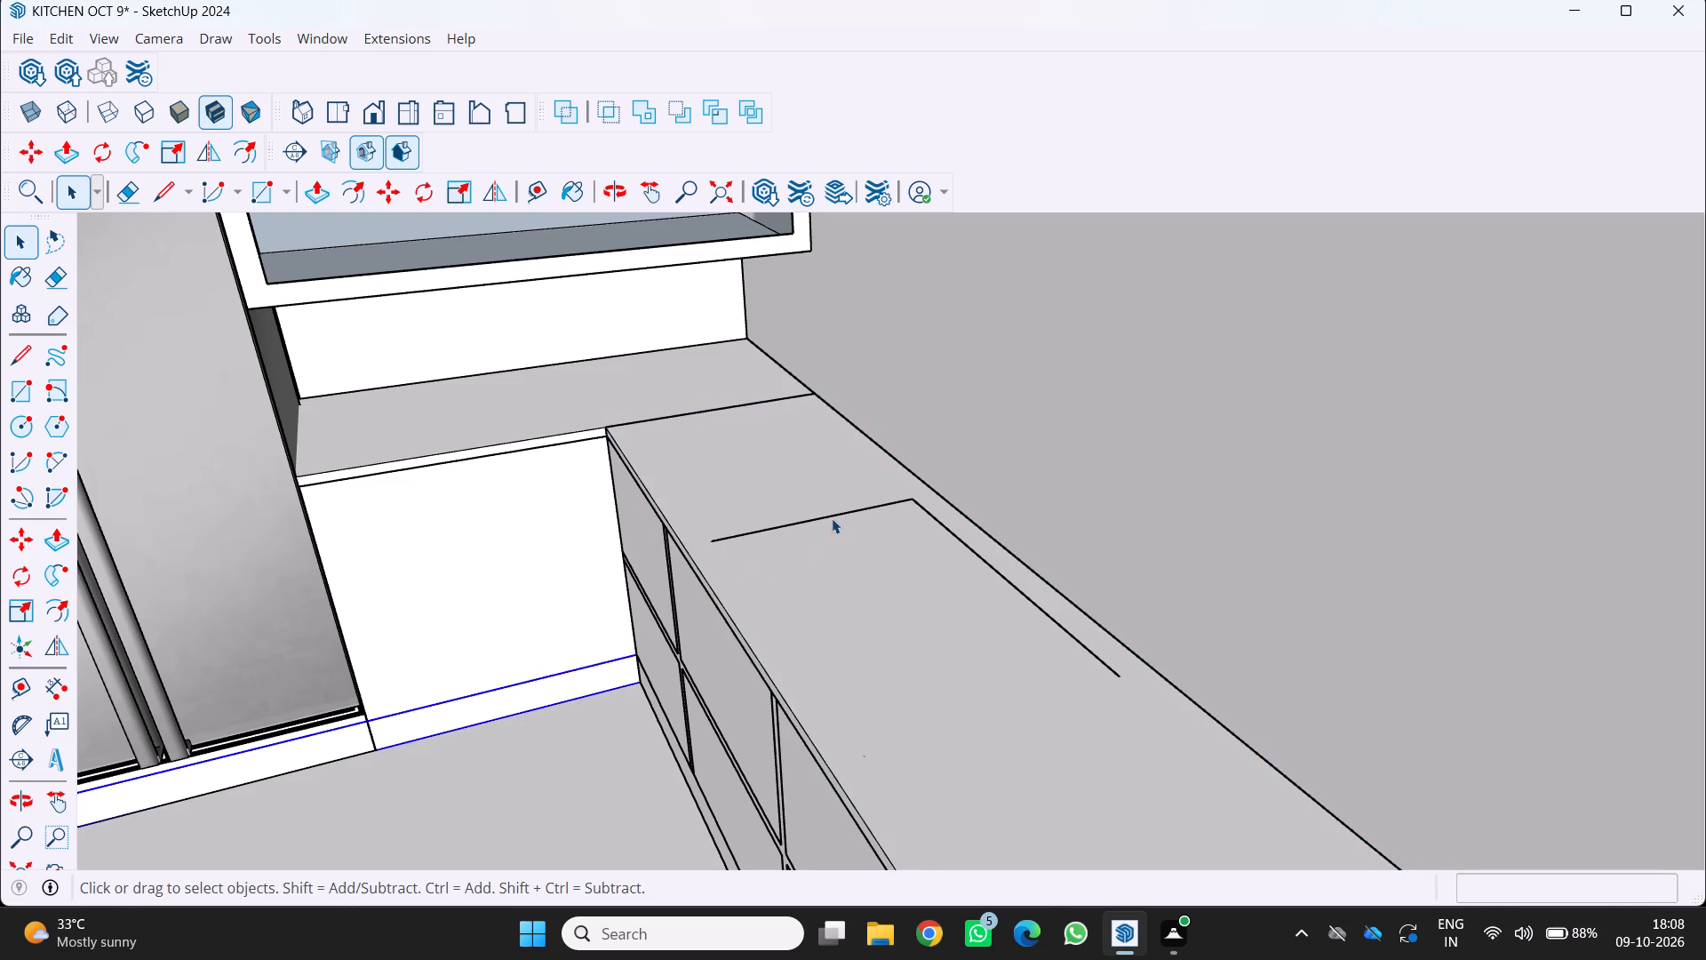
click(817, 516)
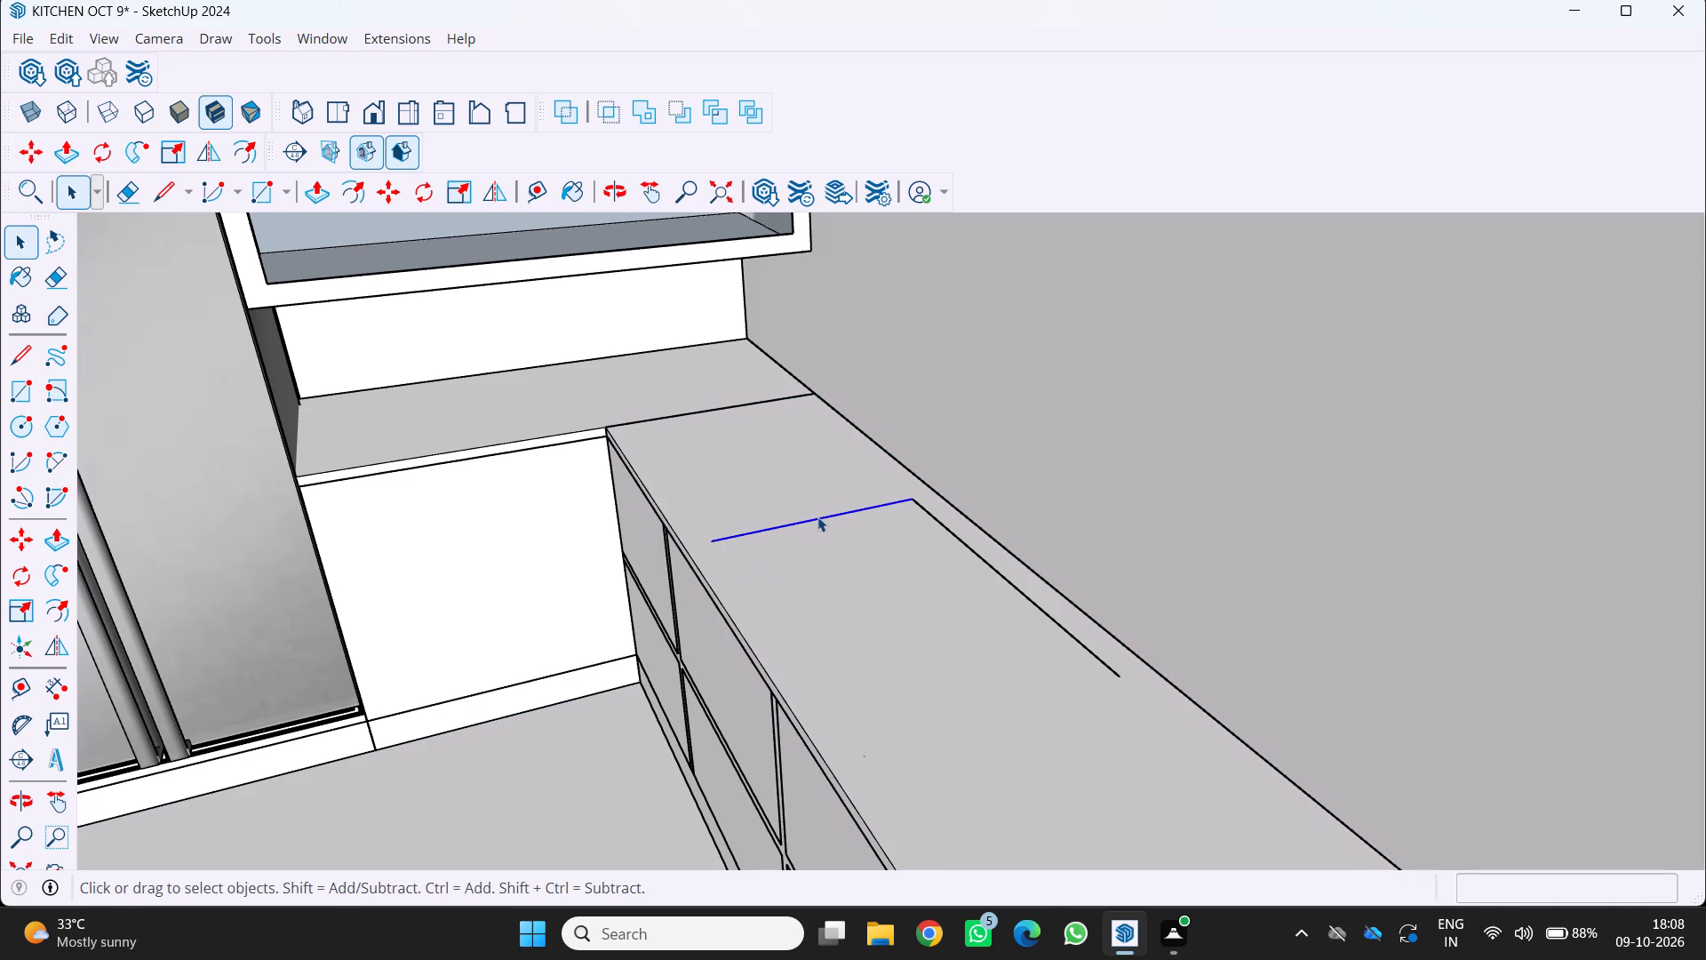
key(Delete)
Delete the last long edge of the sink outline, beside the wall.
scroll(1192, 643, up, 1)
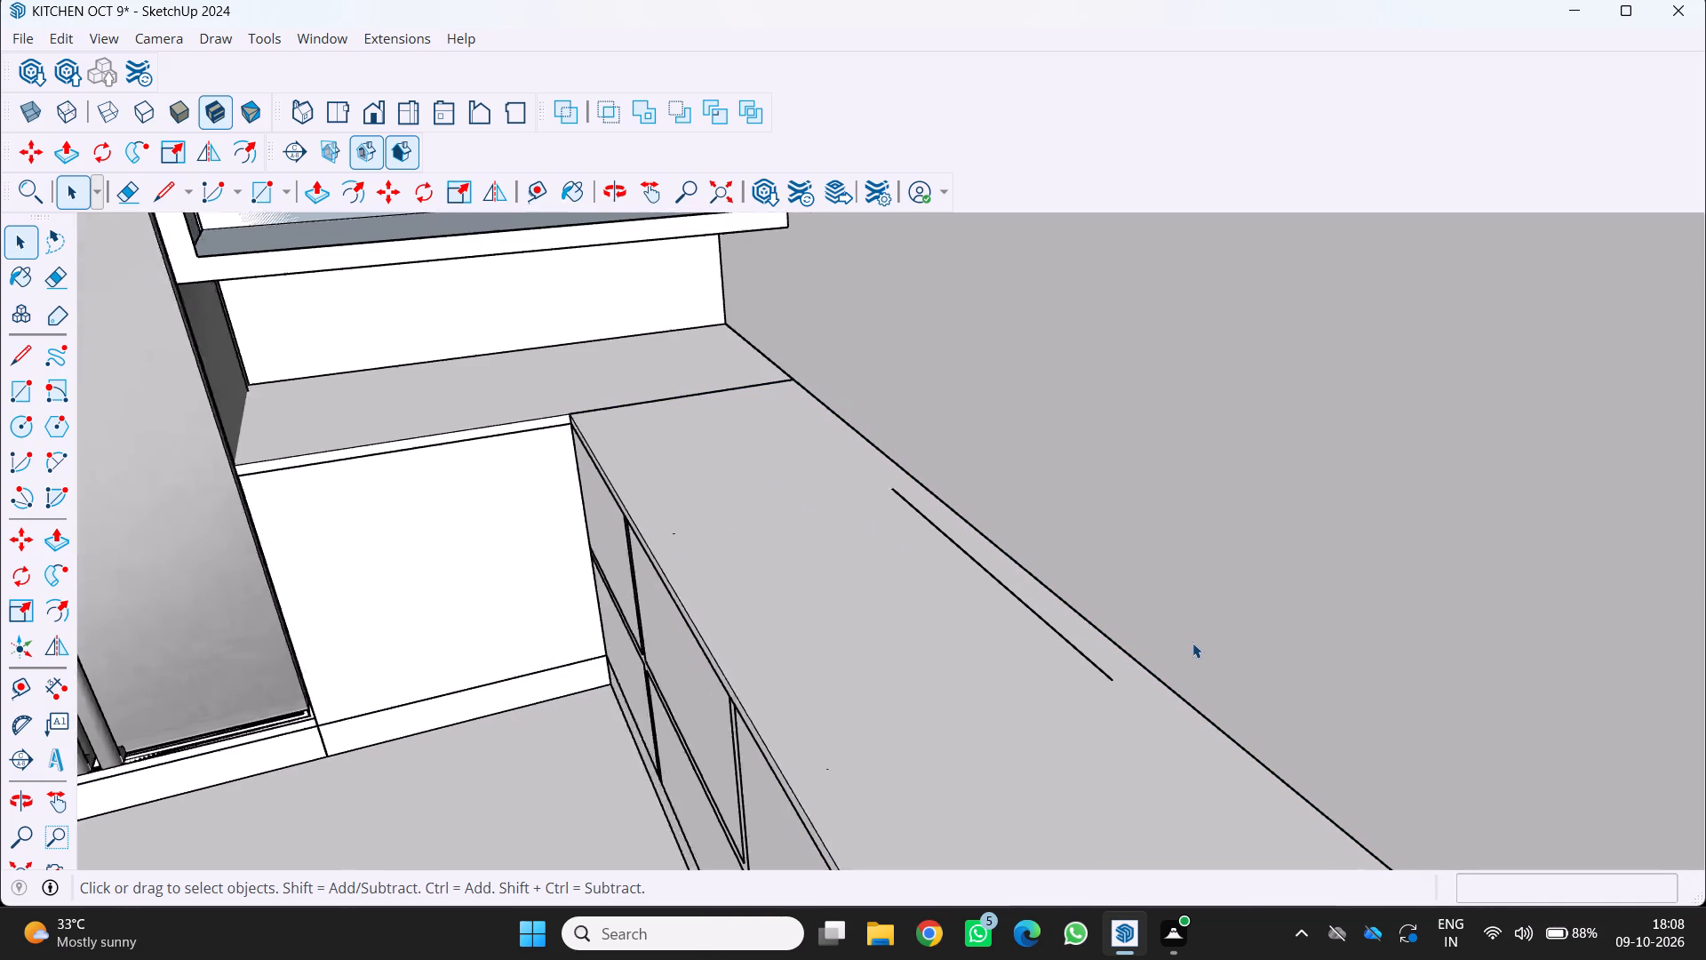
scroll(1192, 643, up, 3)
scroll(1055, 648, up, 3)
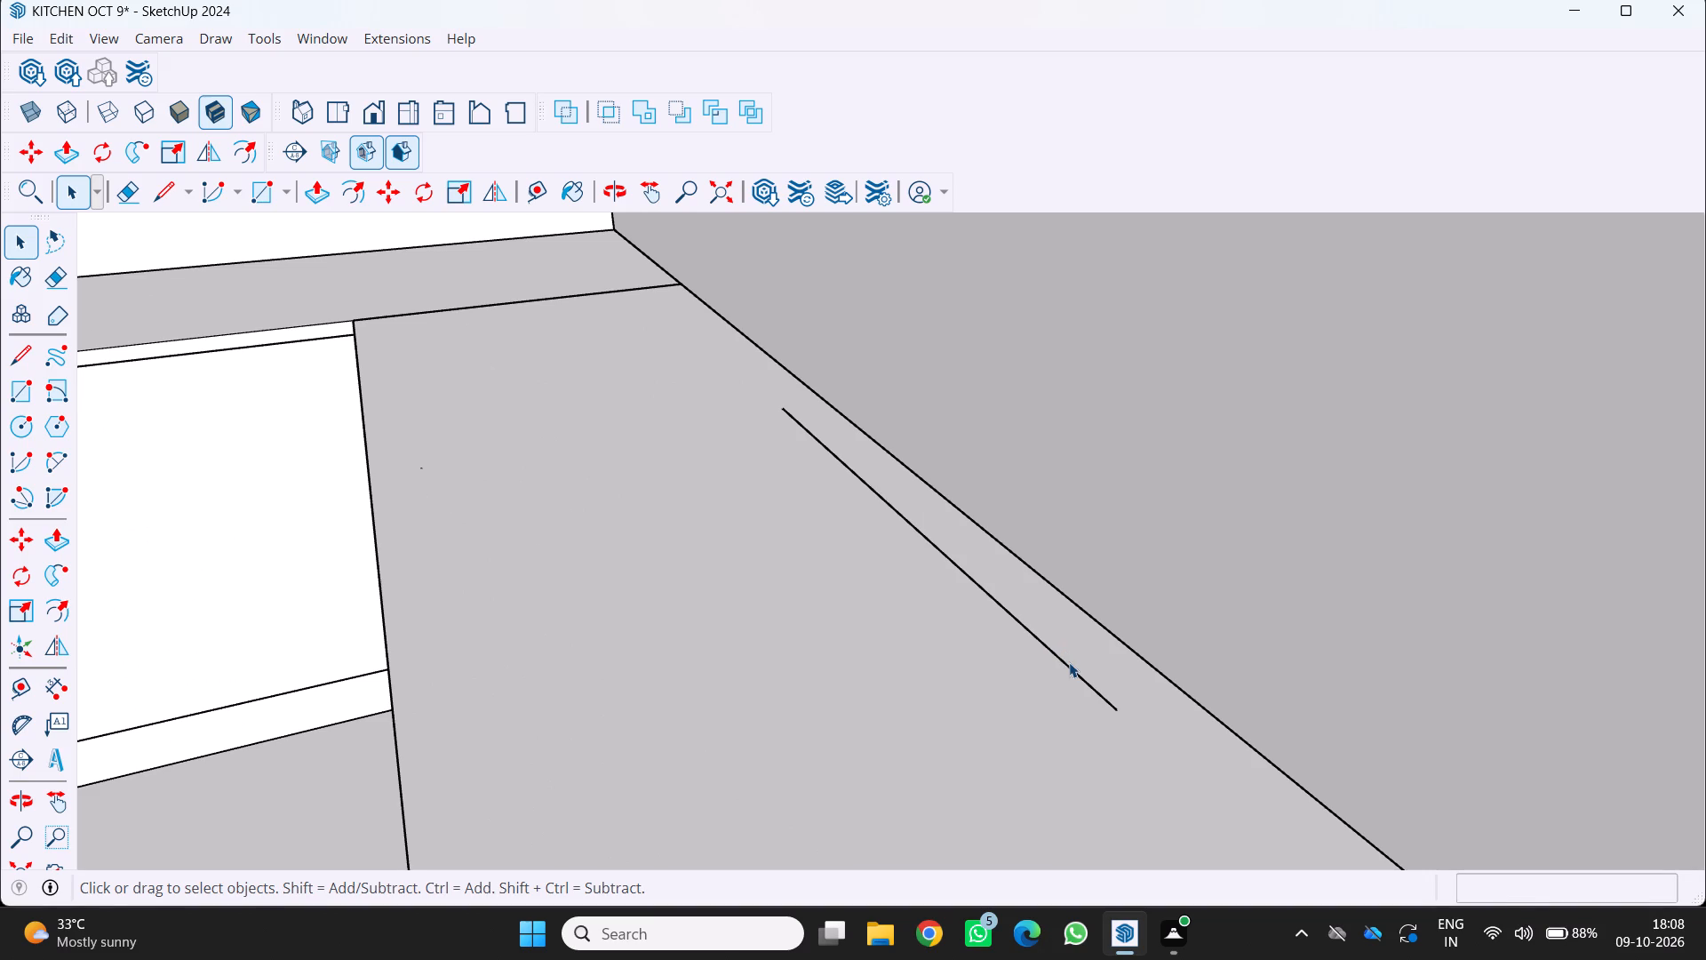
click(1068, 665)
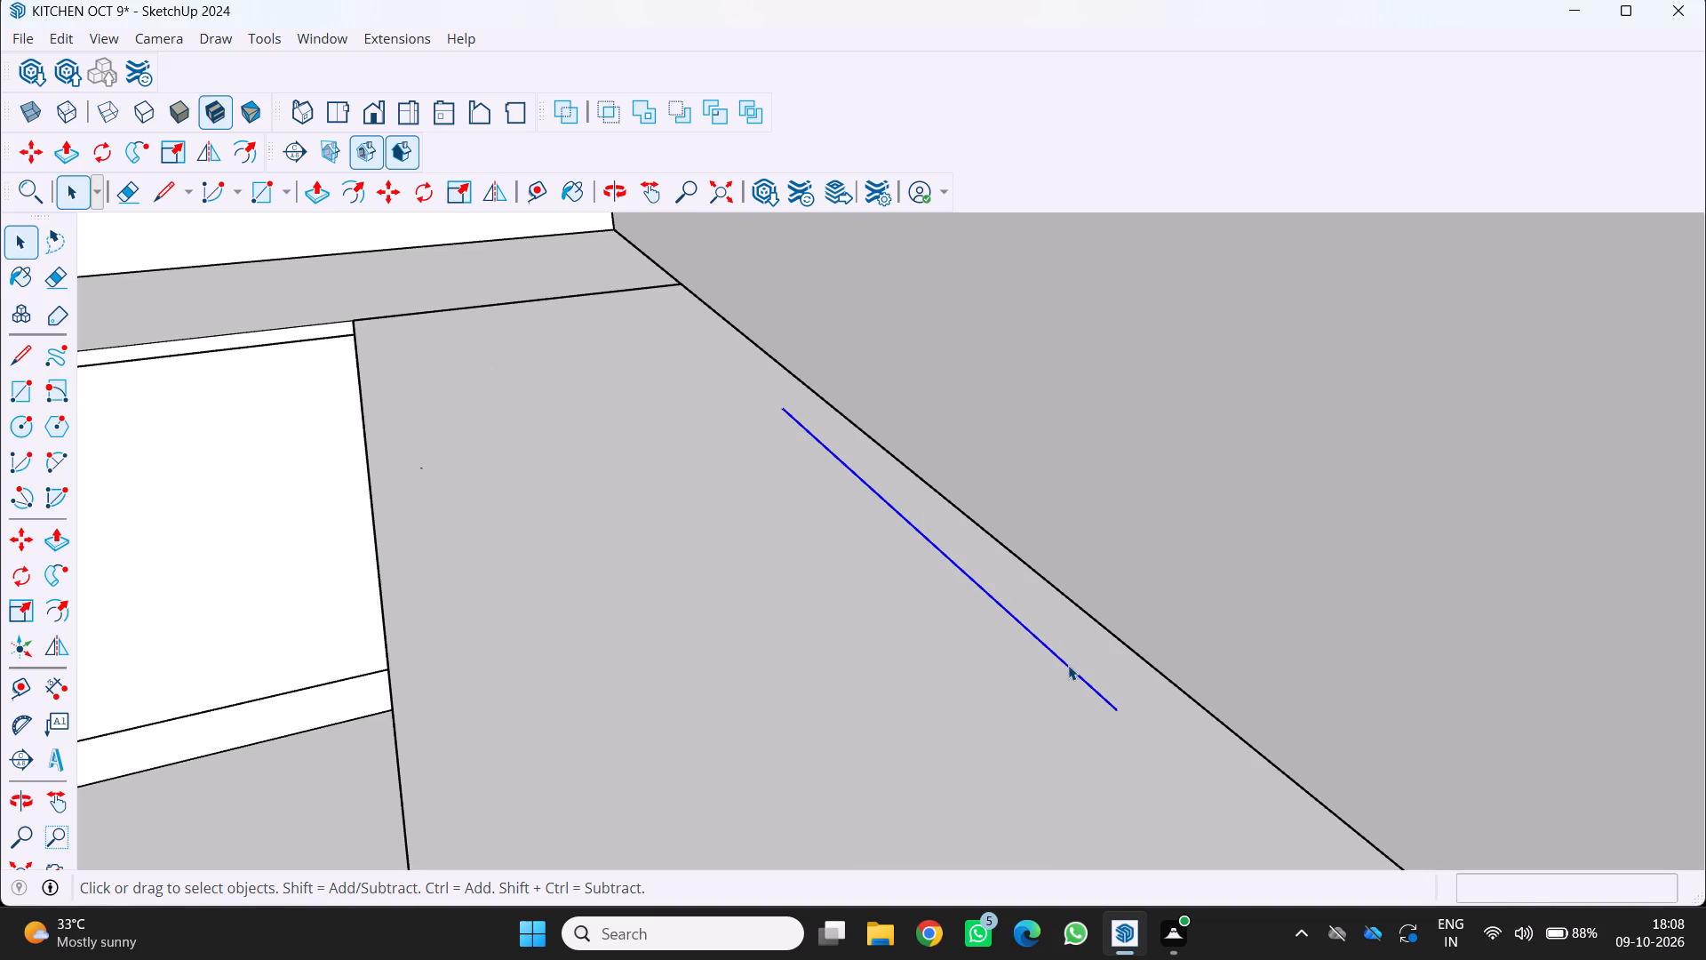
key(Delete)
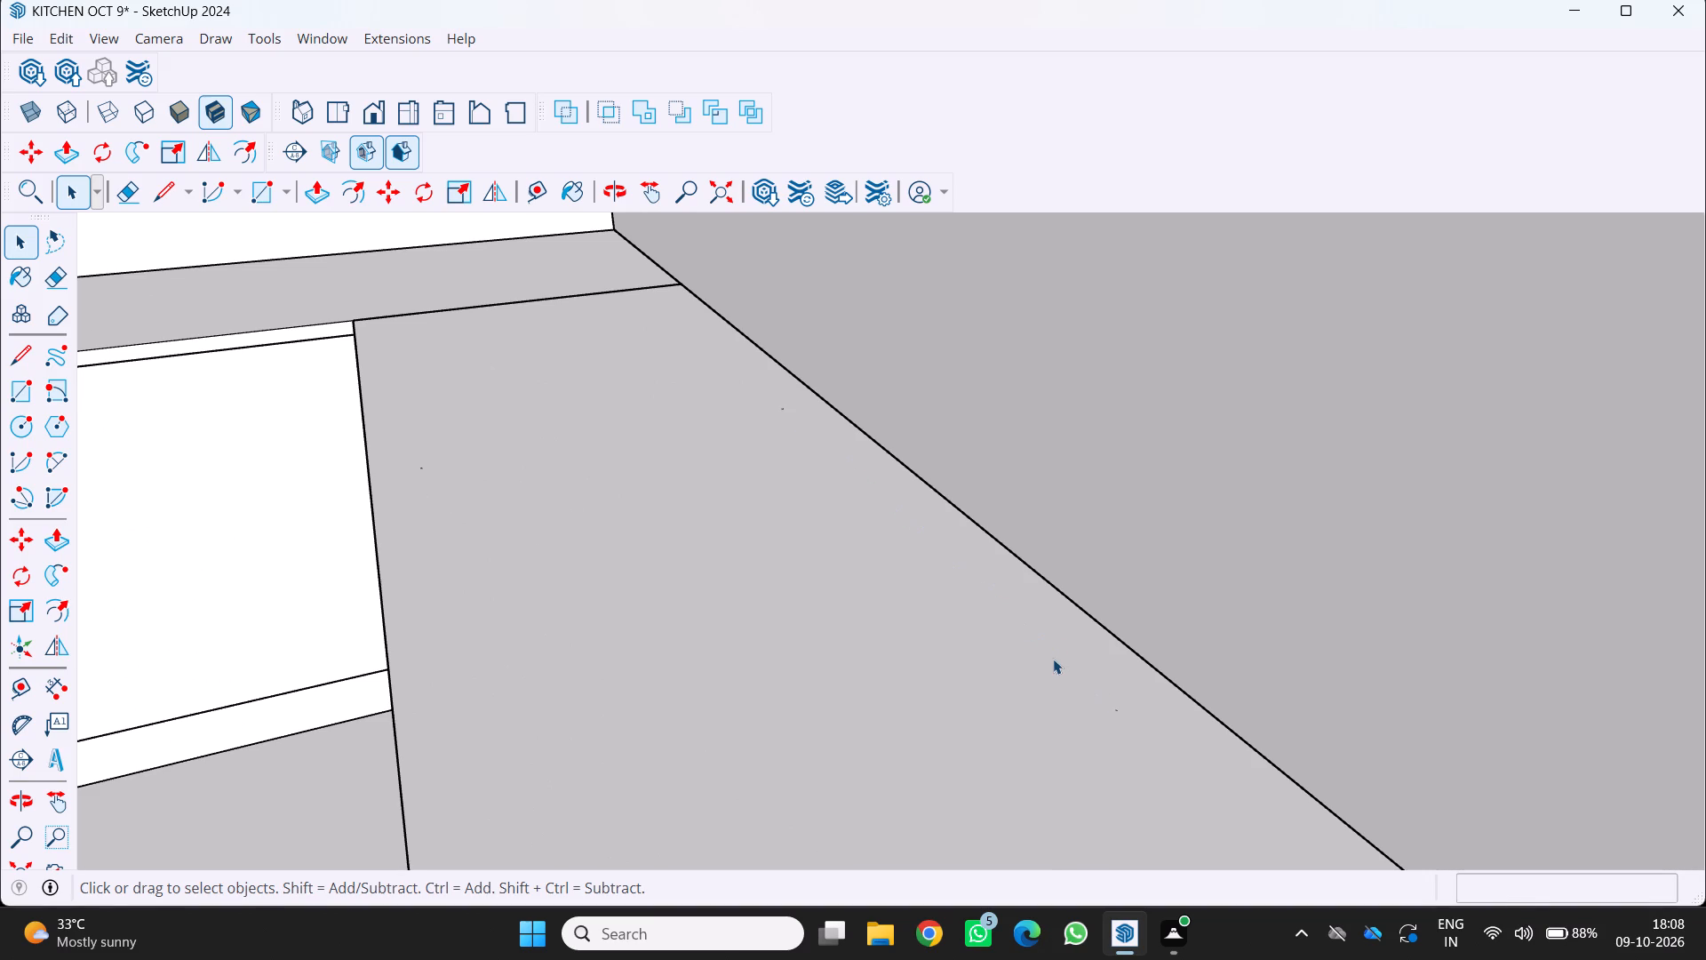
Review the cleared countertop and the overall kitchen layout from the front and from above.
scroll(1053, 659, down, 8)
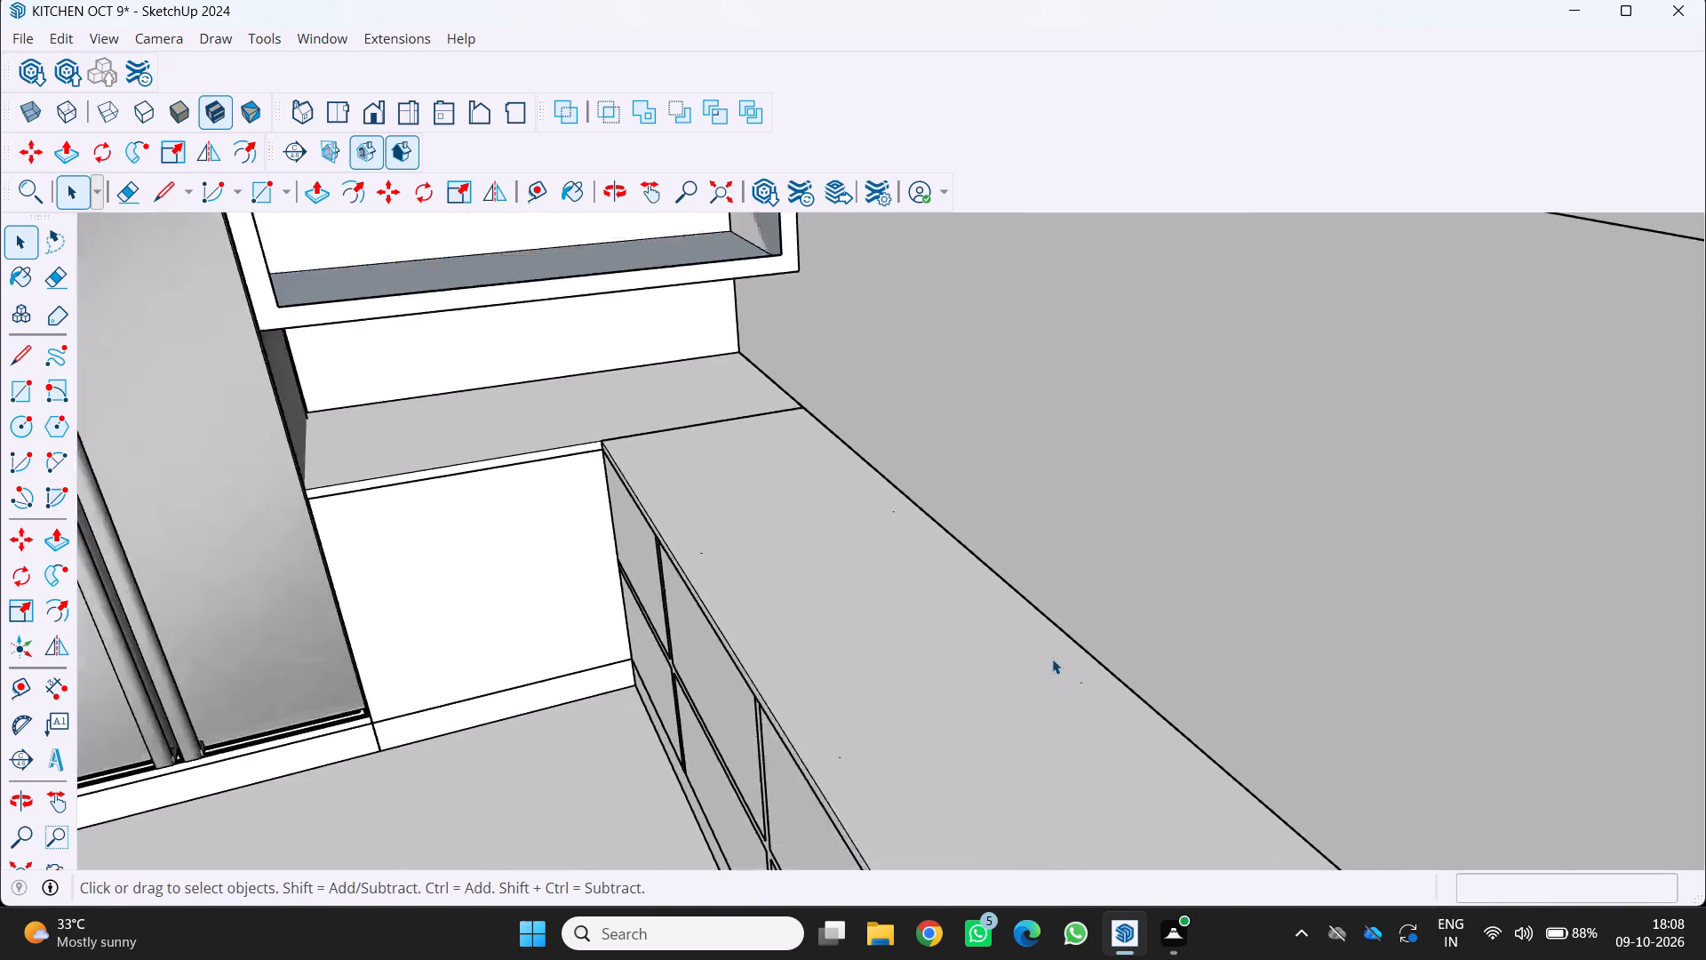
scroll(1052, 659, down, 13)
middle_drag(920, 645, 963, 573)
middle_click(963, 573)
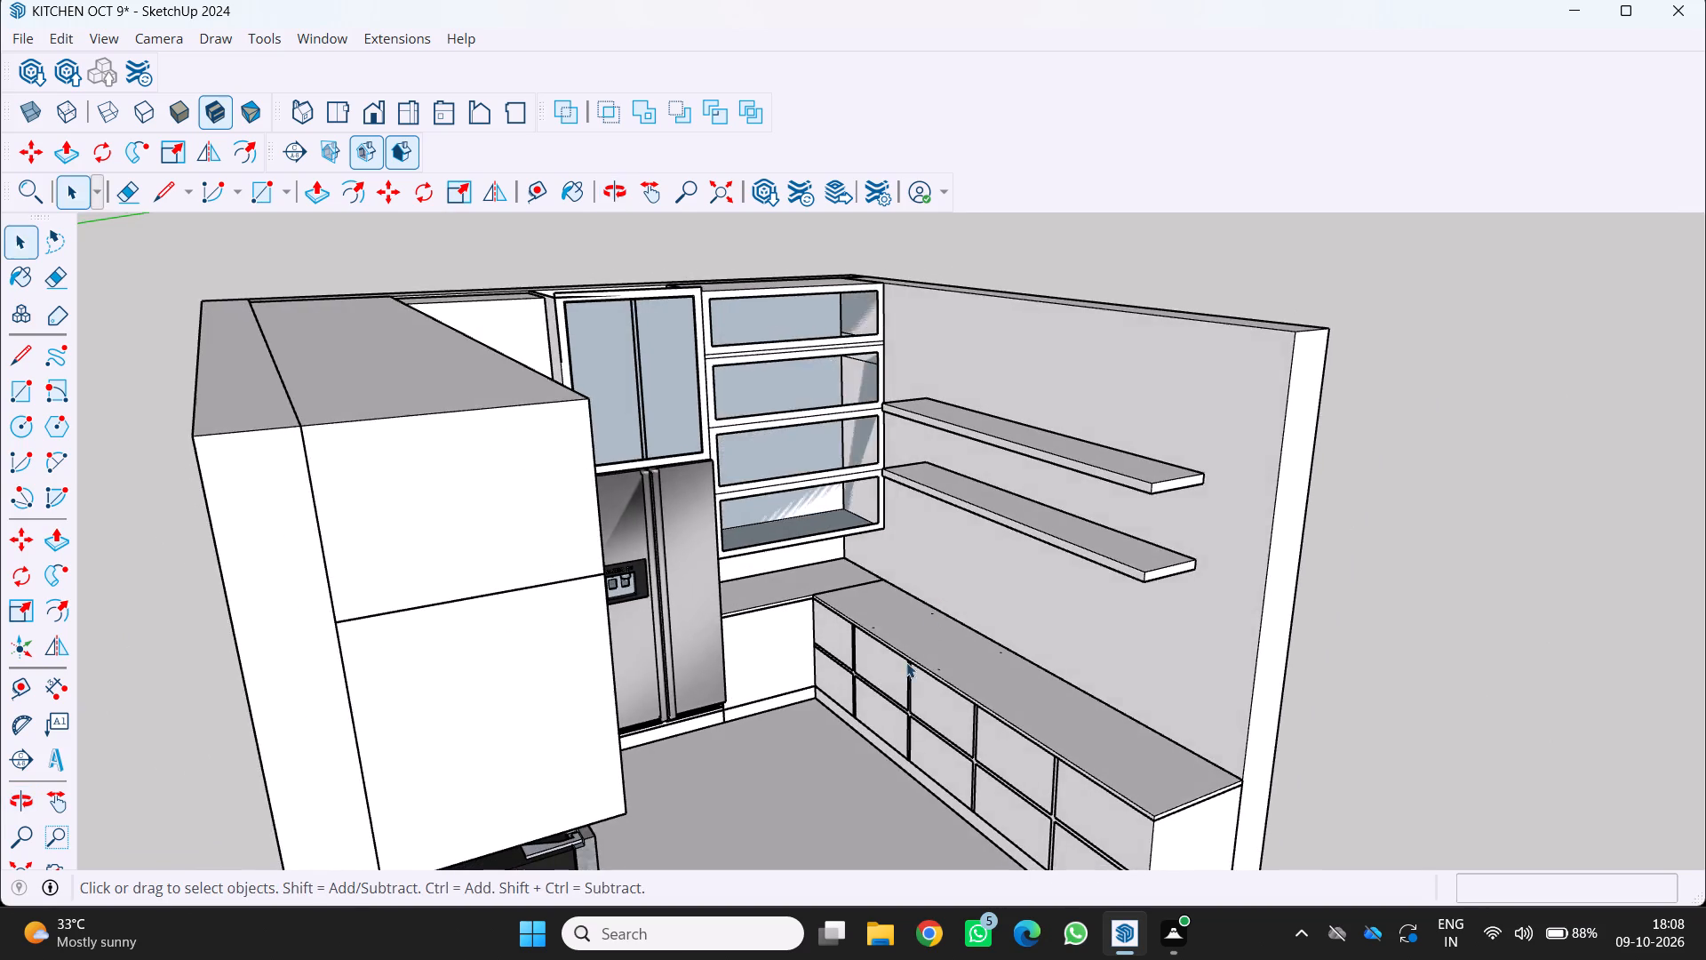
scroll(906, 662, down, 1)
middle_drag(830, 640, 731, 601)
scroll(747, 651, up, 3)
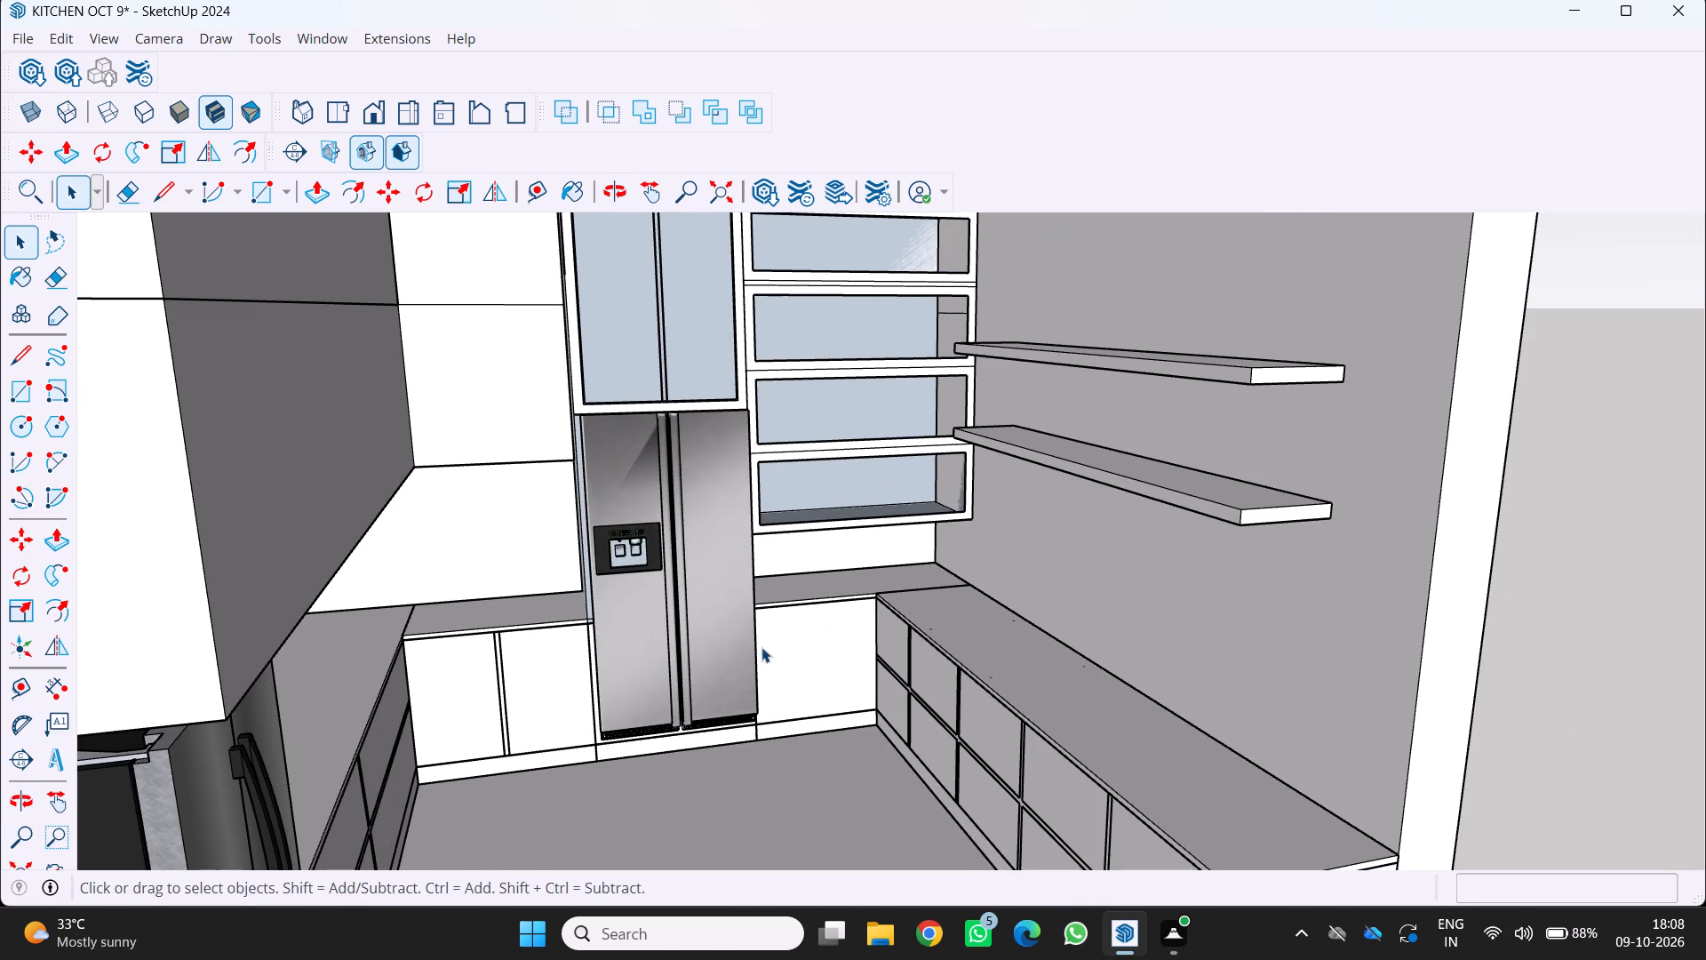
scroll(758, 647, down, 4)
middle_drag(722, 770, 530, 646)
scroll(529, 645, down, 3)
middle_drag(527, 644, 770, 772)
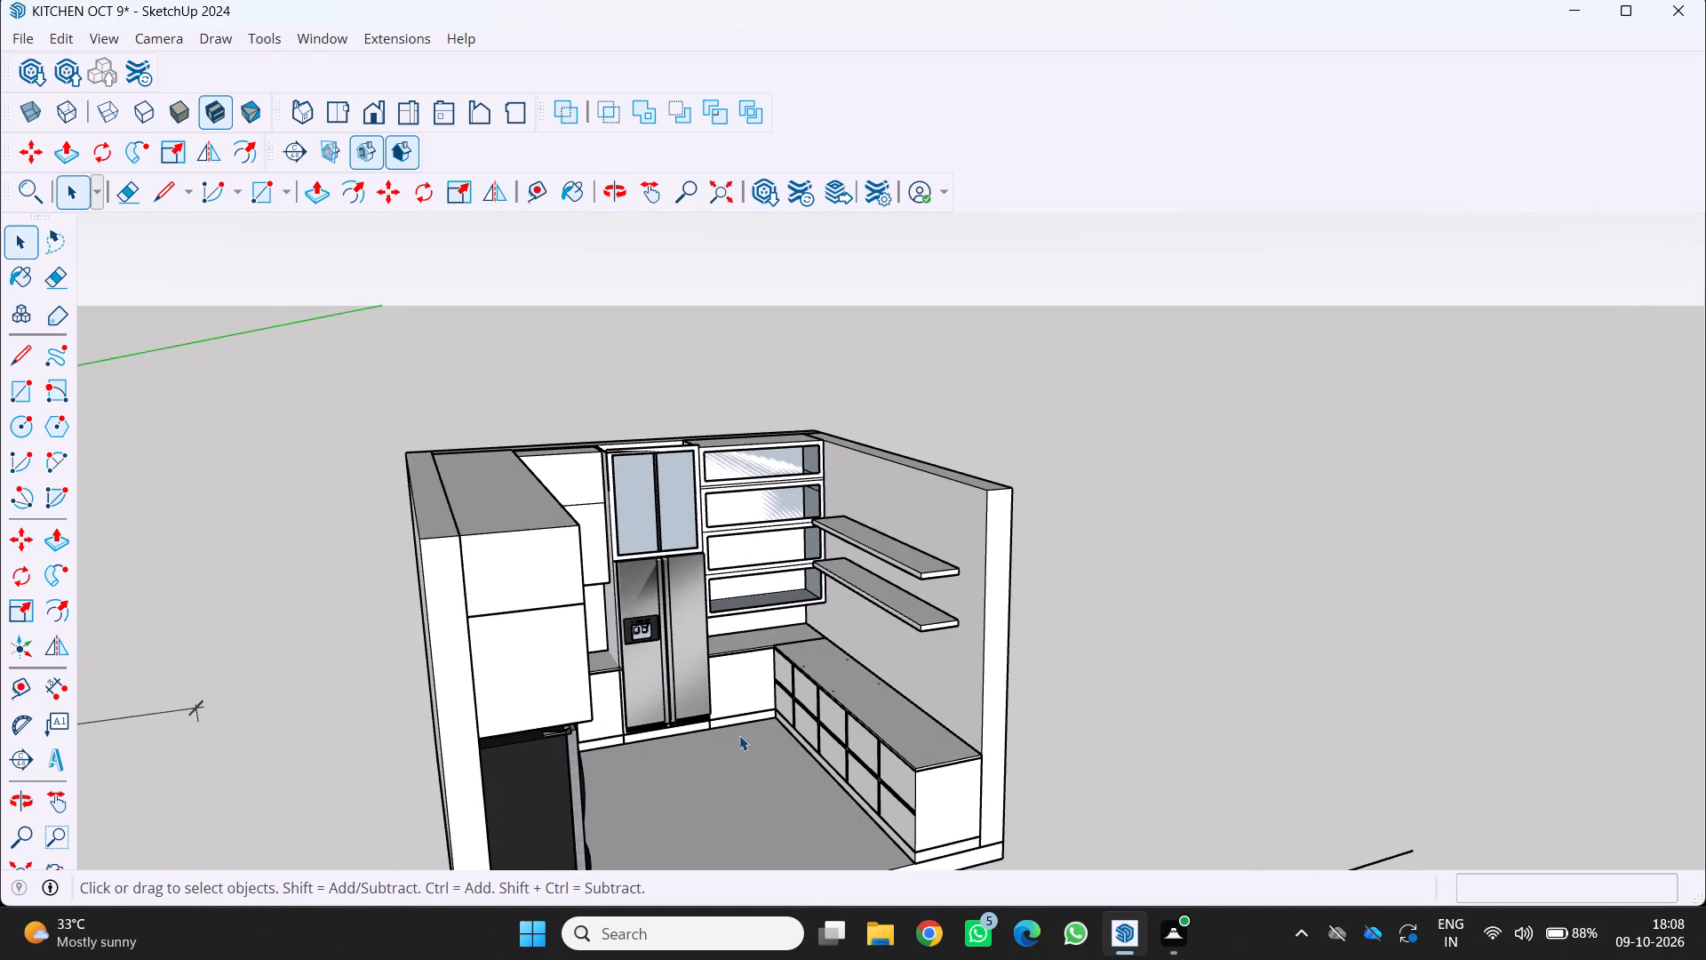
middle_drag(736, 712, 618, 621)
scroll(615, 630, down, 2)
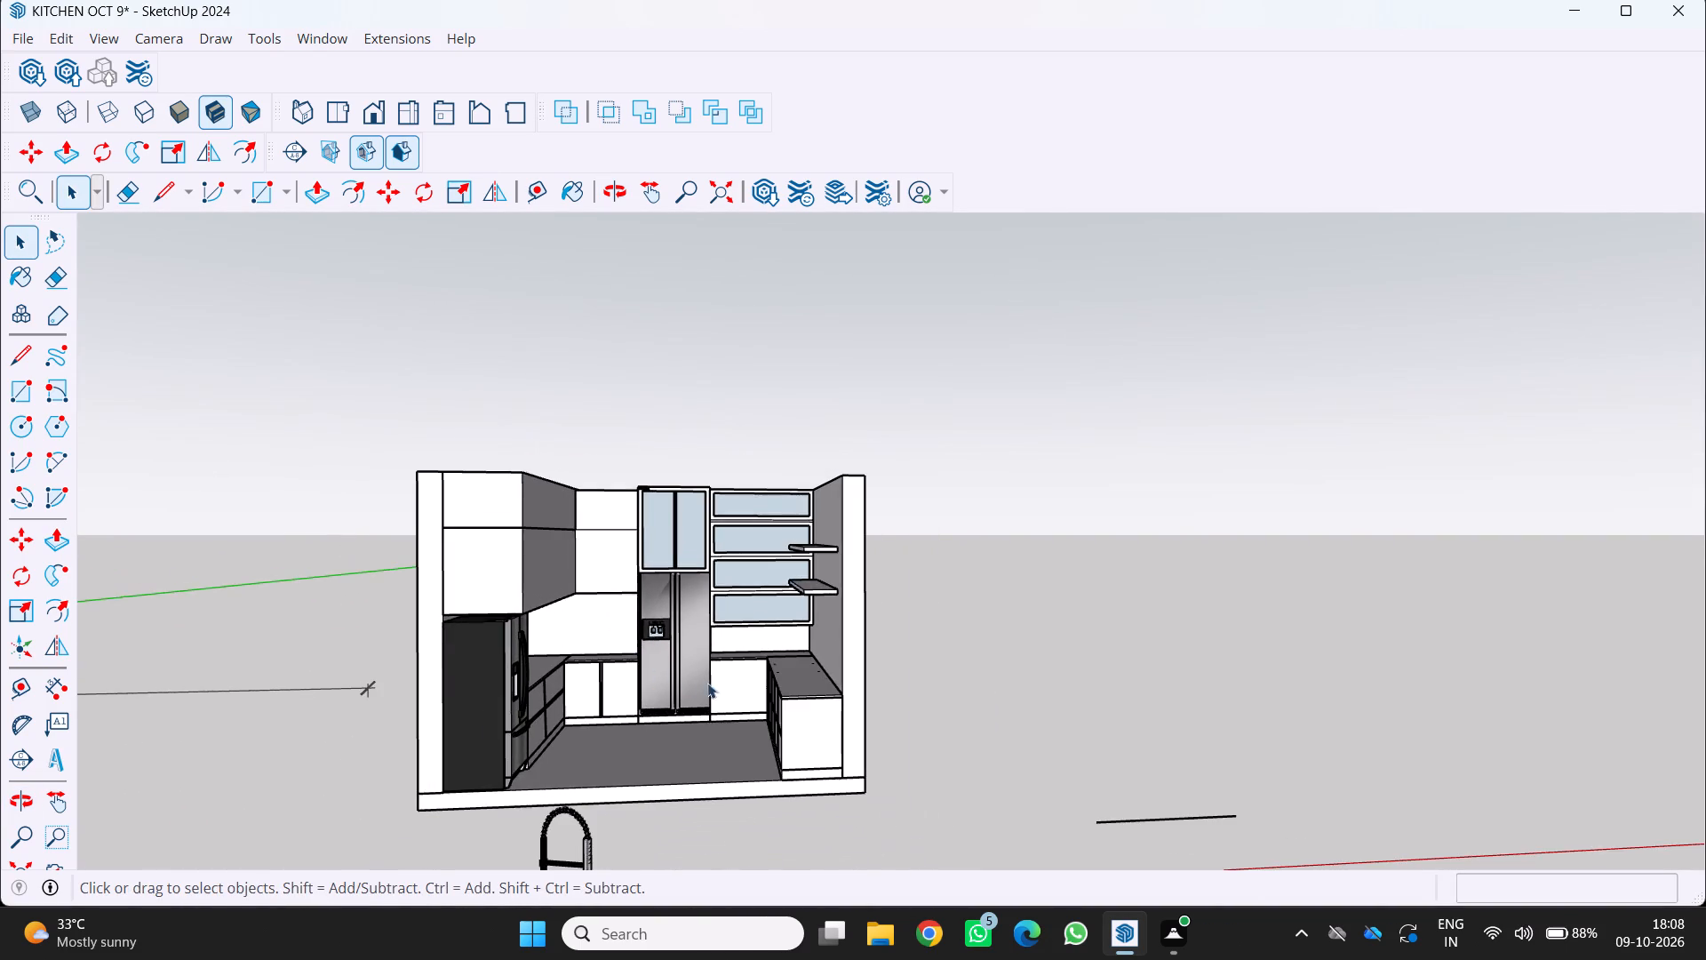
middle_click(708, 683)
middle_drag(709, 683, 737, 735)
middle_click(737, 738)
middle_click(741, 750)
middle_click(742, 759)
middle_click(849, 534)
middle_drag(849, 534, 849, 542)
middle_drag(801, 680, 783, 707)
middle_click(780, 708)
scroll(927, 569, up, 2)
middle_click(929, 564)
middle_click(929, 564)
middle_drag(929, 564, 782, 720)
scroll(1016, 564, up, 3)
middle_click(1013, 564)
middle_drag(1032, 570, 1194, 579)
middle_click(1194, 579)
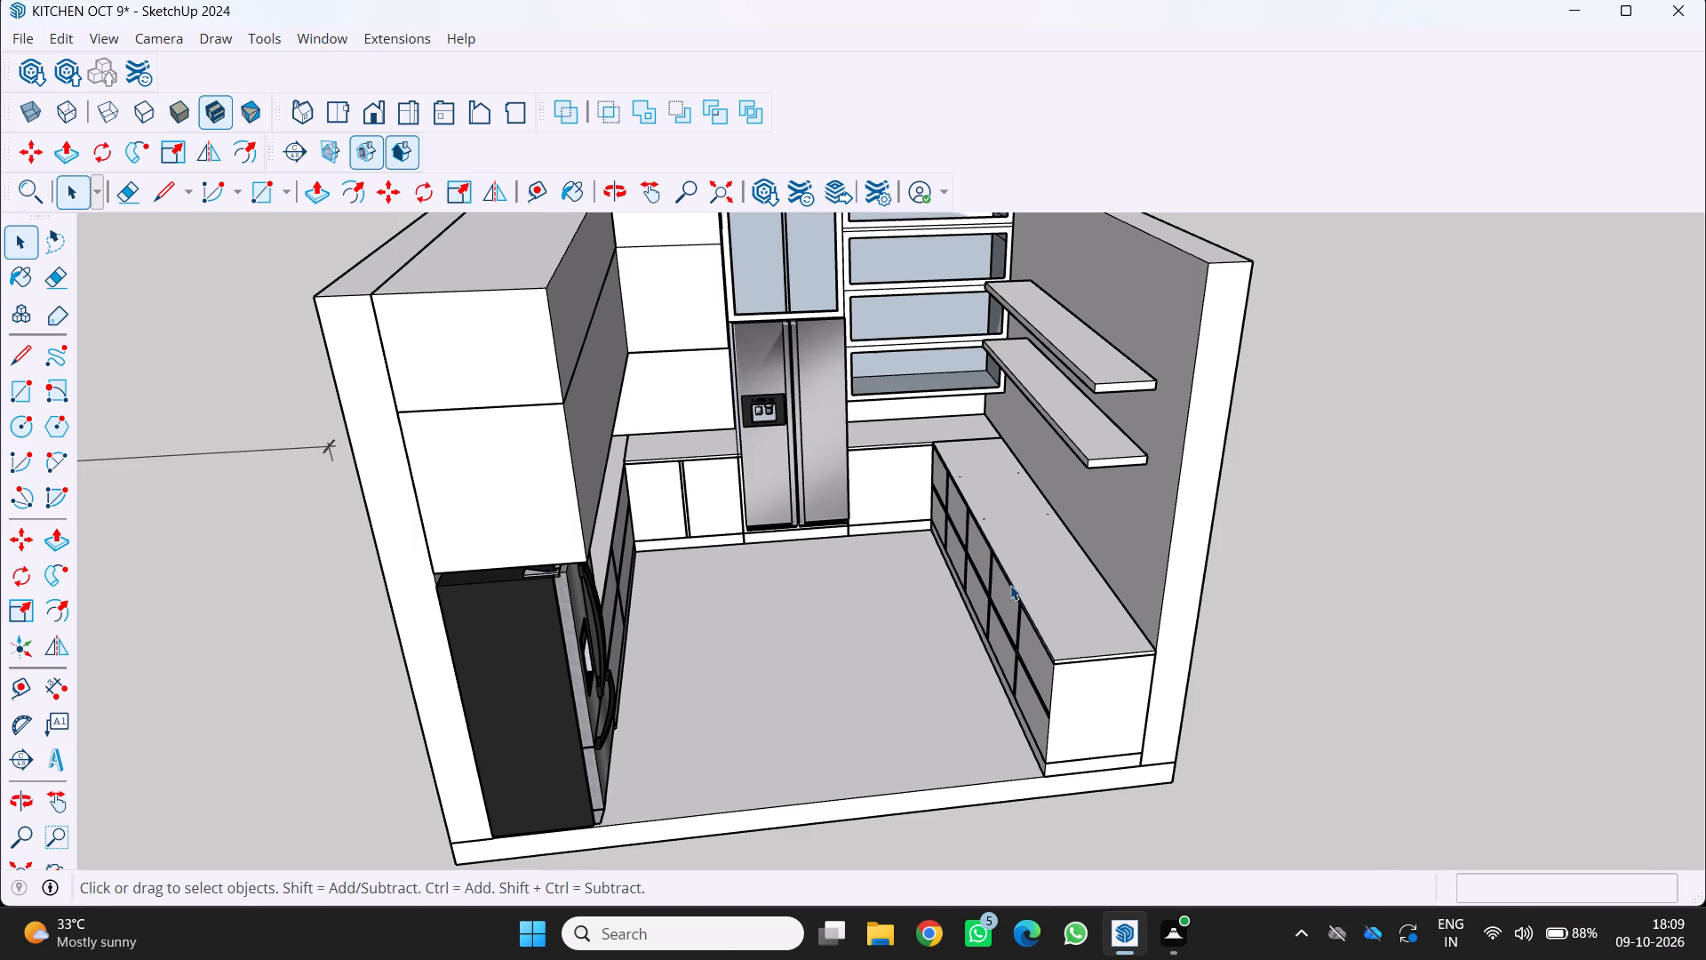
Move the sink with its tap about 26' 5 13/16" from outside the room onto the countertop above the drawers.
scroll(1009, 584, up, 3)
scroll(952, 550, down, 15)
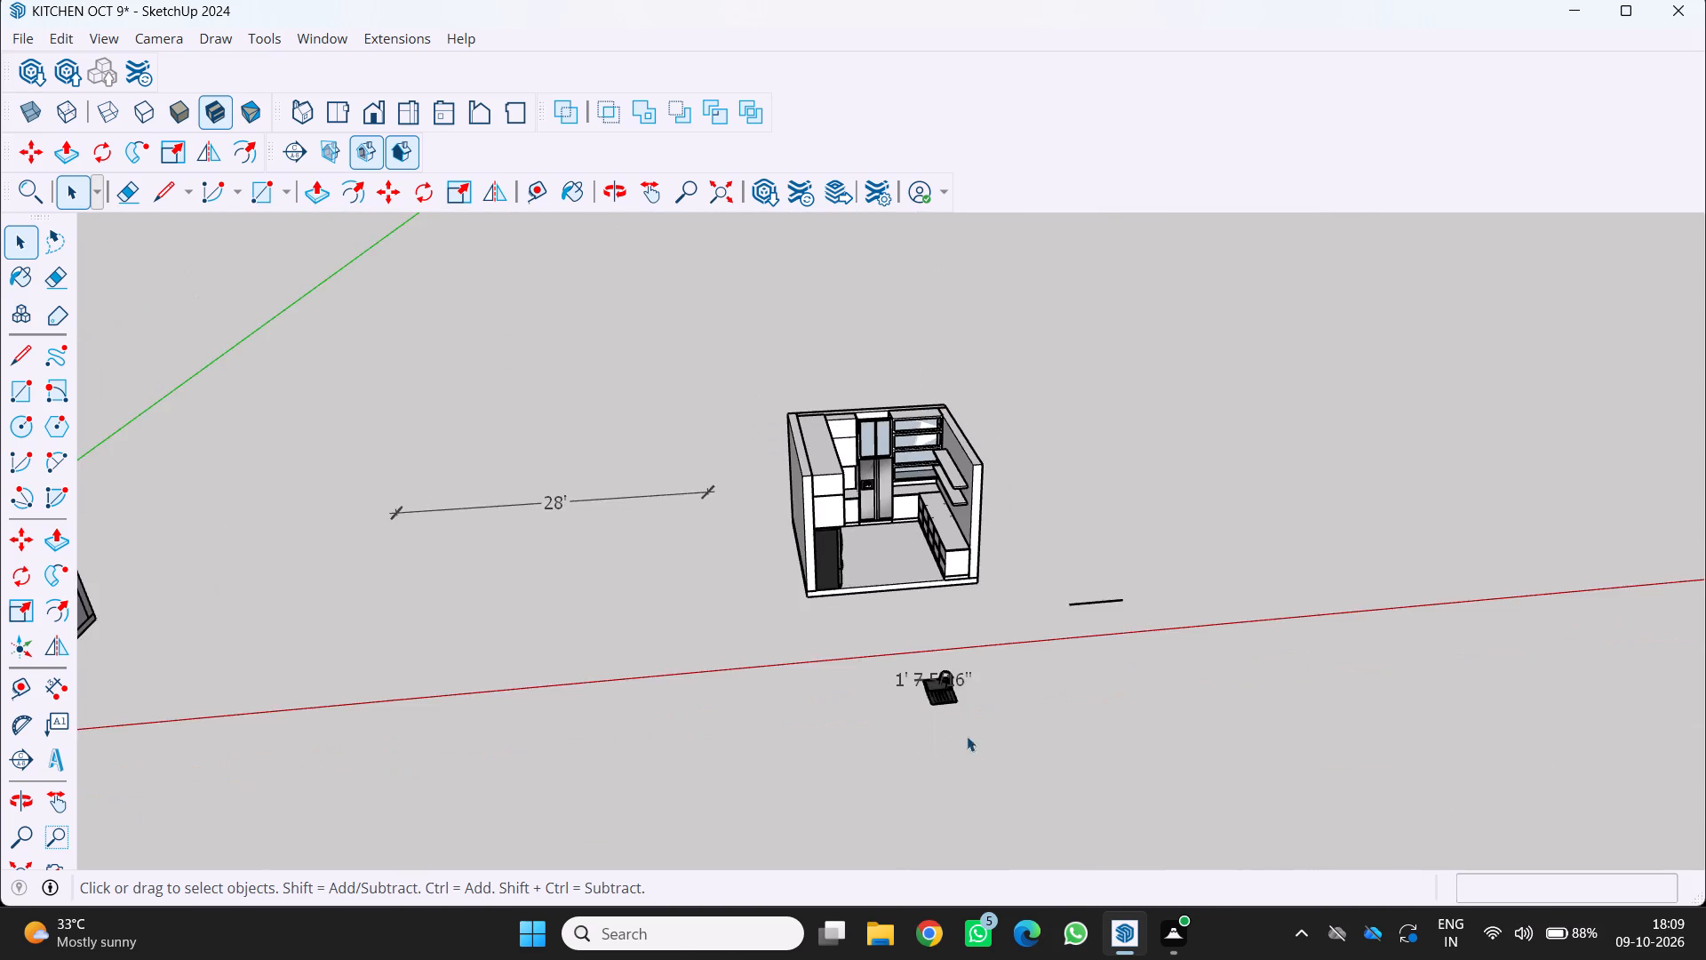
scroll(939, 816, up, 4)
key(m)
scroll(910, 786, up, 6)
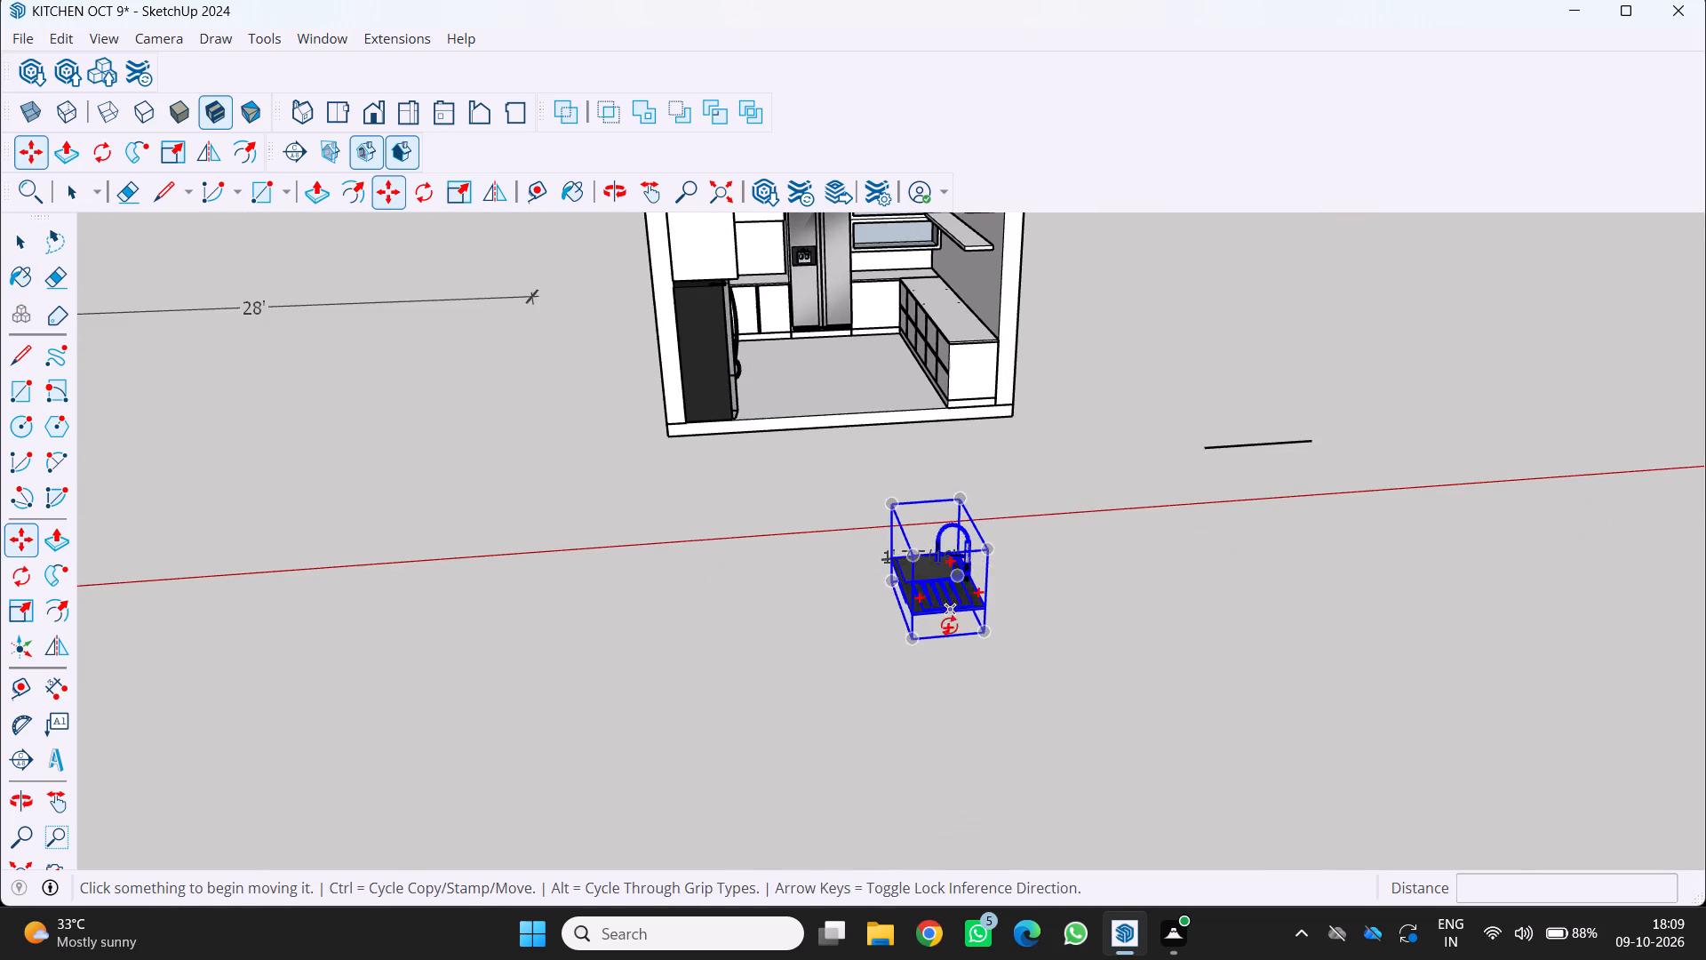
click(912, 609)
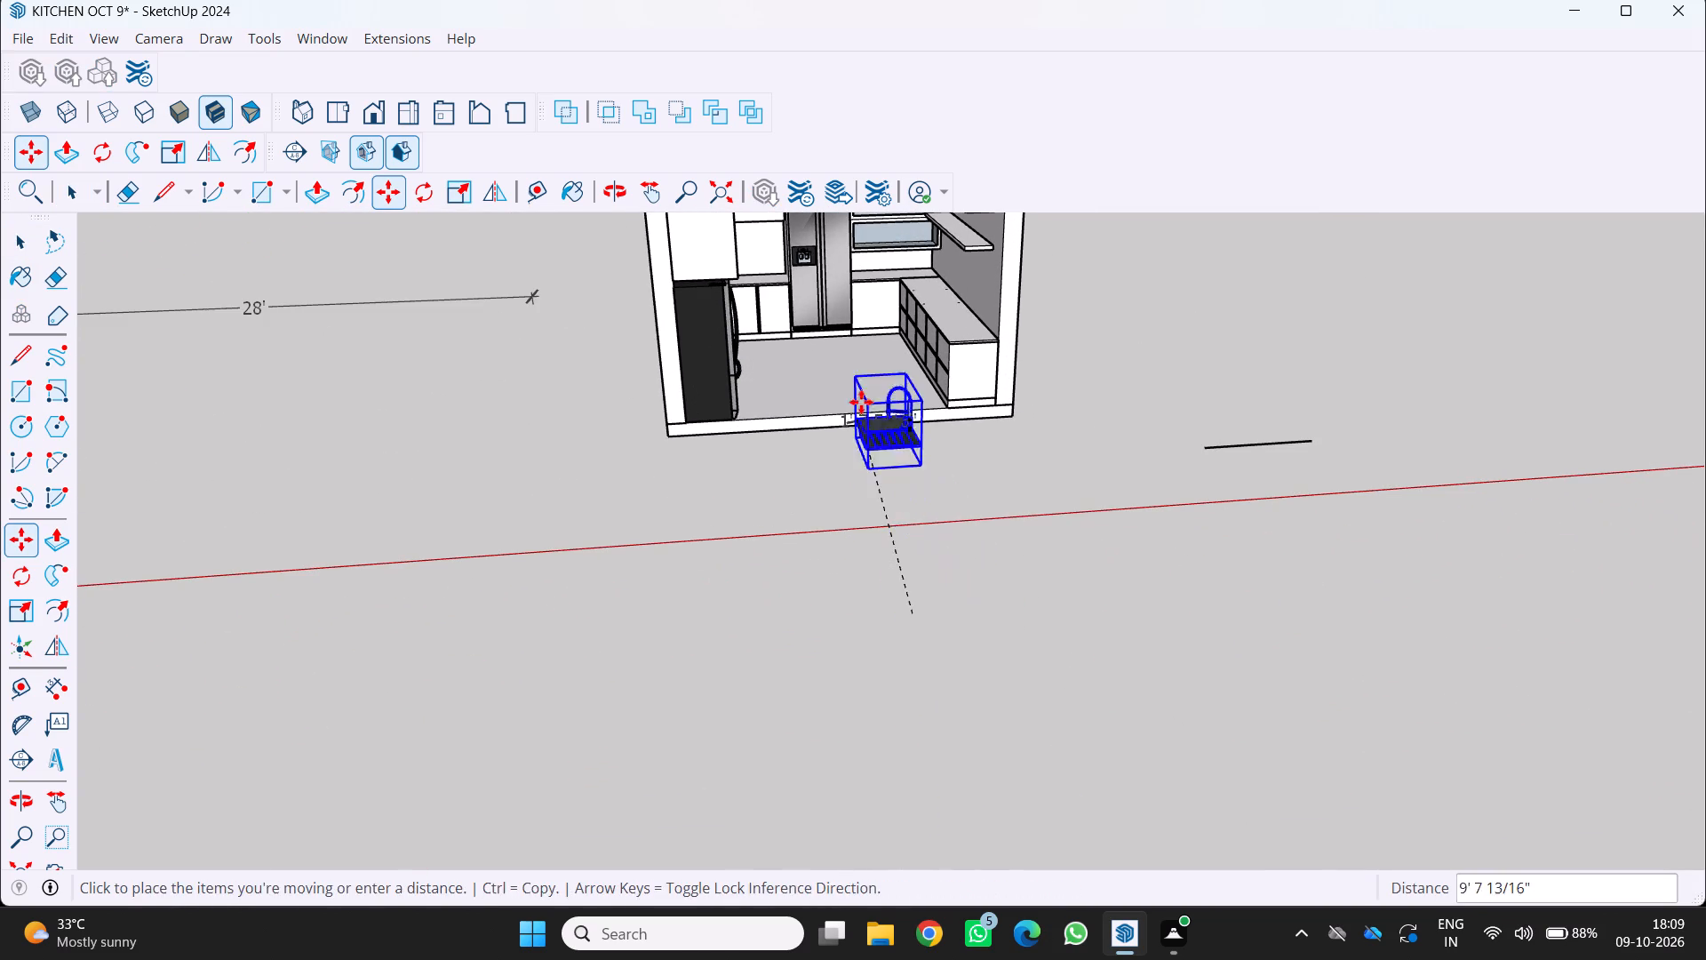
middle_drag(868, 386, 972, 500)
scroll(935, 231, up, 8)
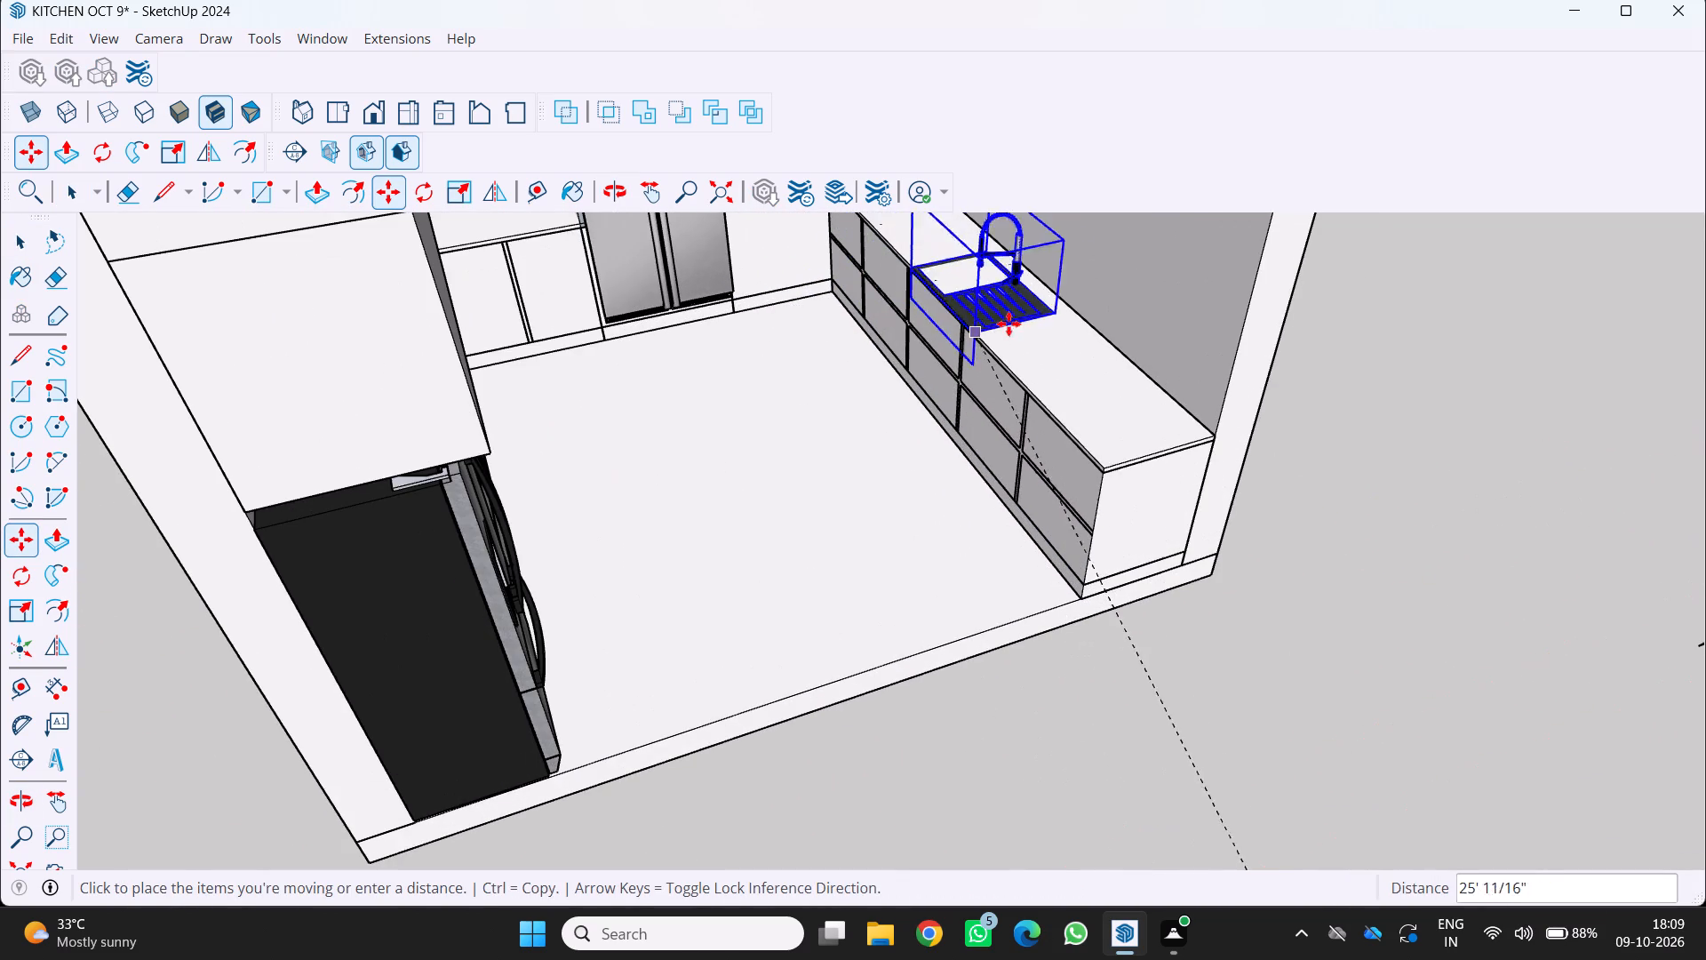
click(950, 302)
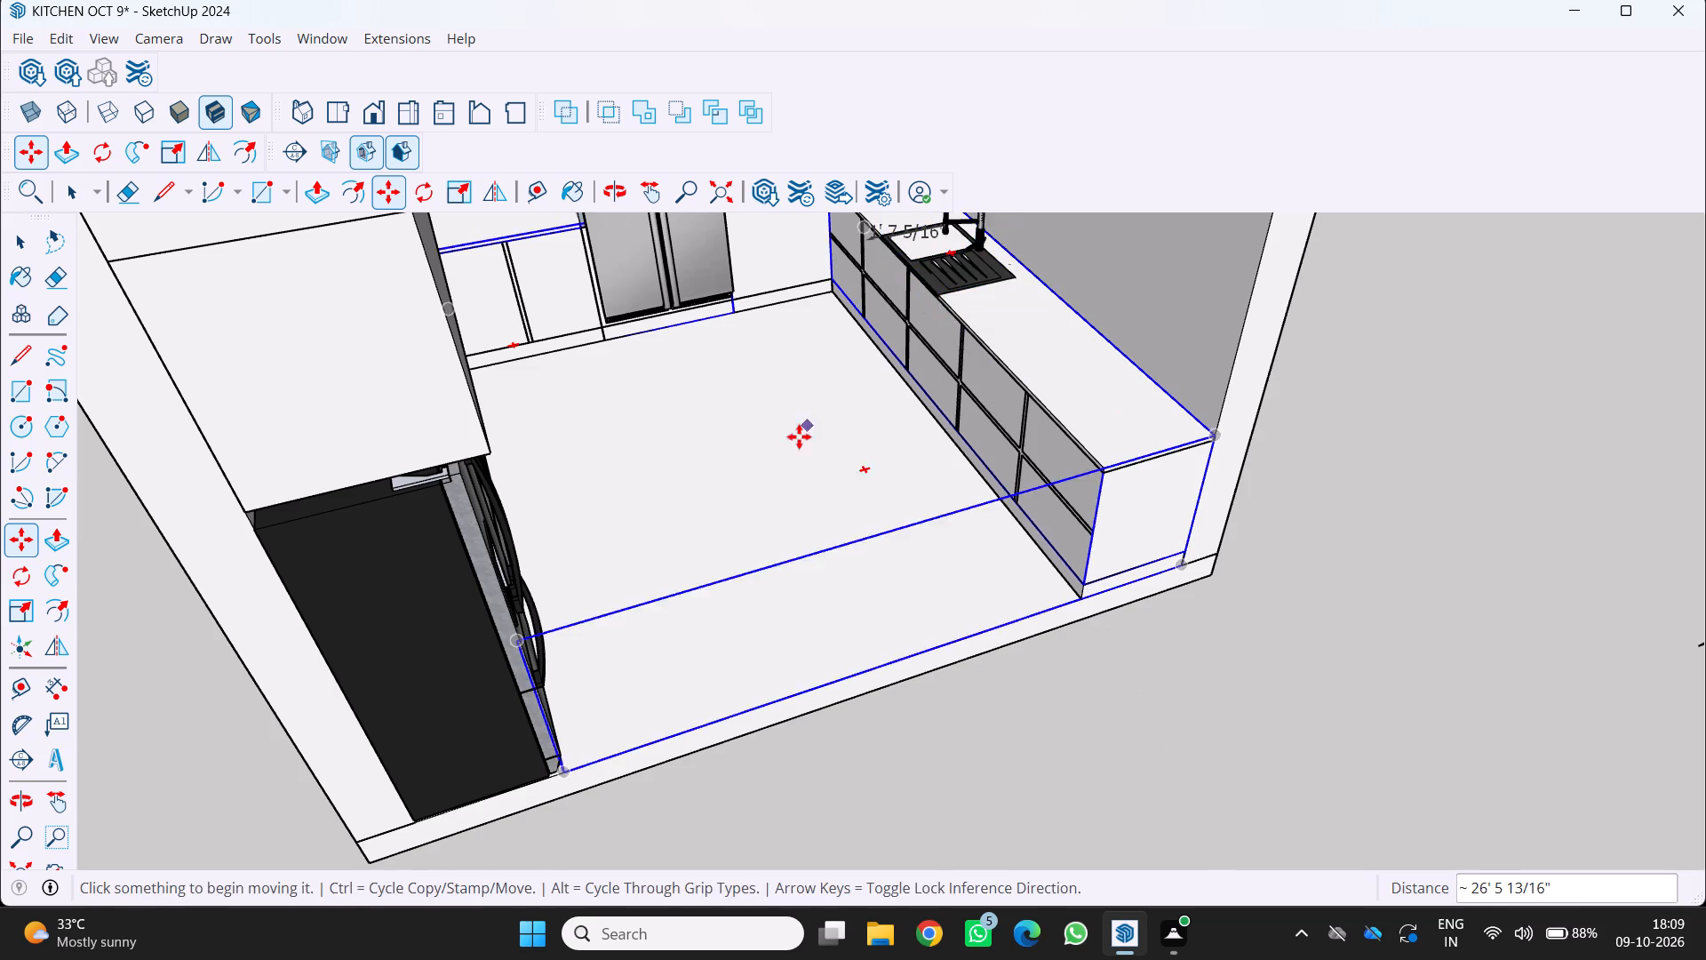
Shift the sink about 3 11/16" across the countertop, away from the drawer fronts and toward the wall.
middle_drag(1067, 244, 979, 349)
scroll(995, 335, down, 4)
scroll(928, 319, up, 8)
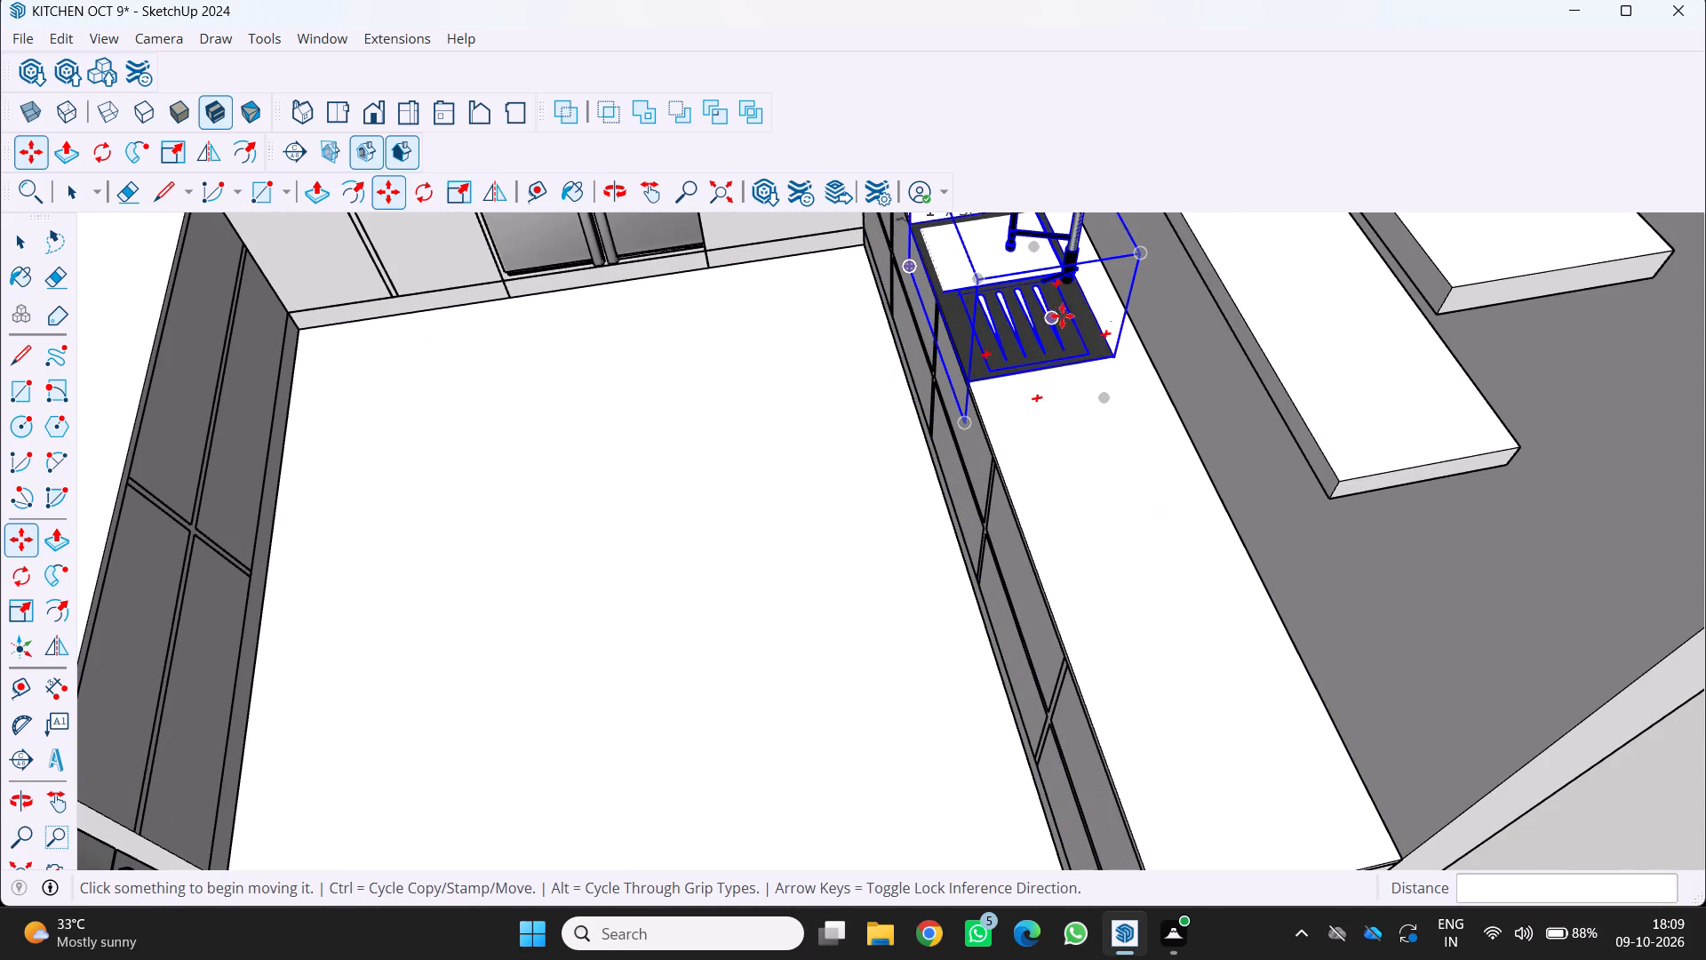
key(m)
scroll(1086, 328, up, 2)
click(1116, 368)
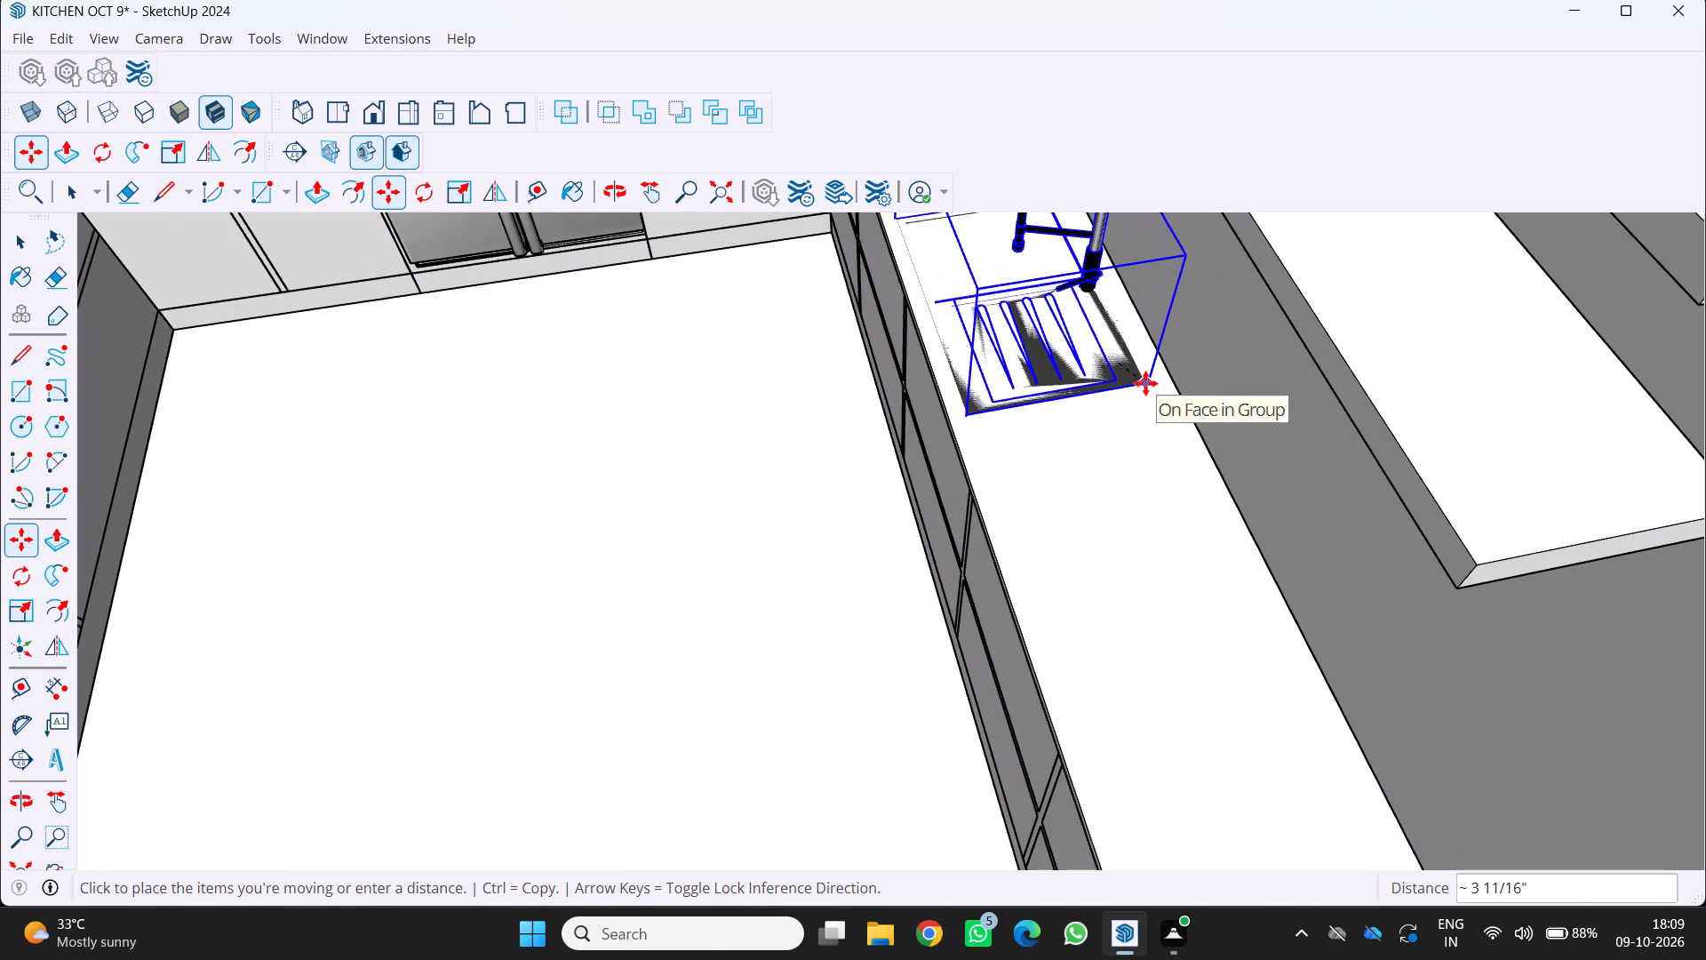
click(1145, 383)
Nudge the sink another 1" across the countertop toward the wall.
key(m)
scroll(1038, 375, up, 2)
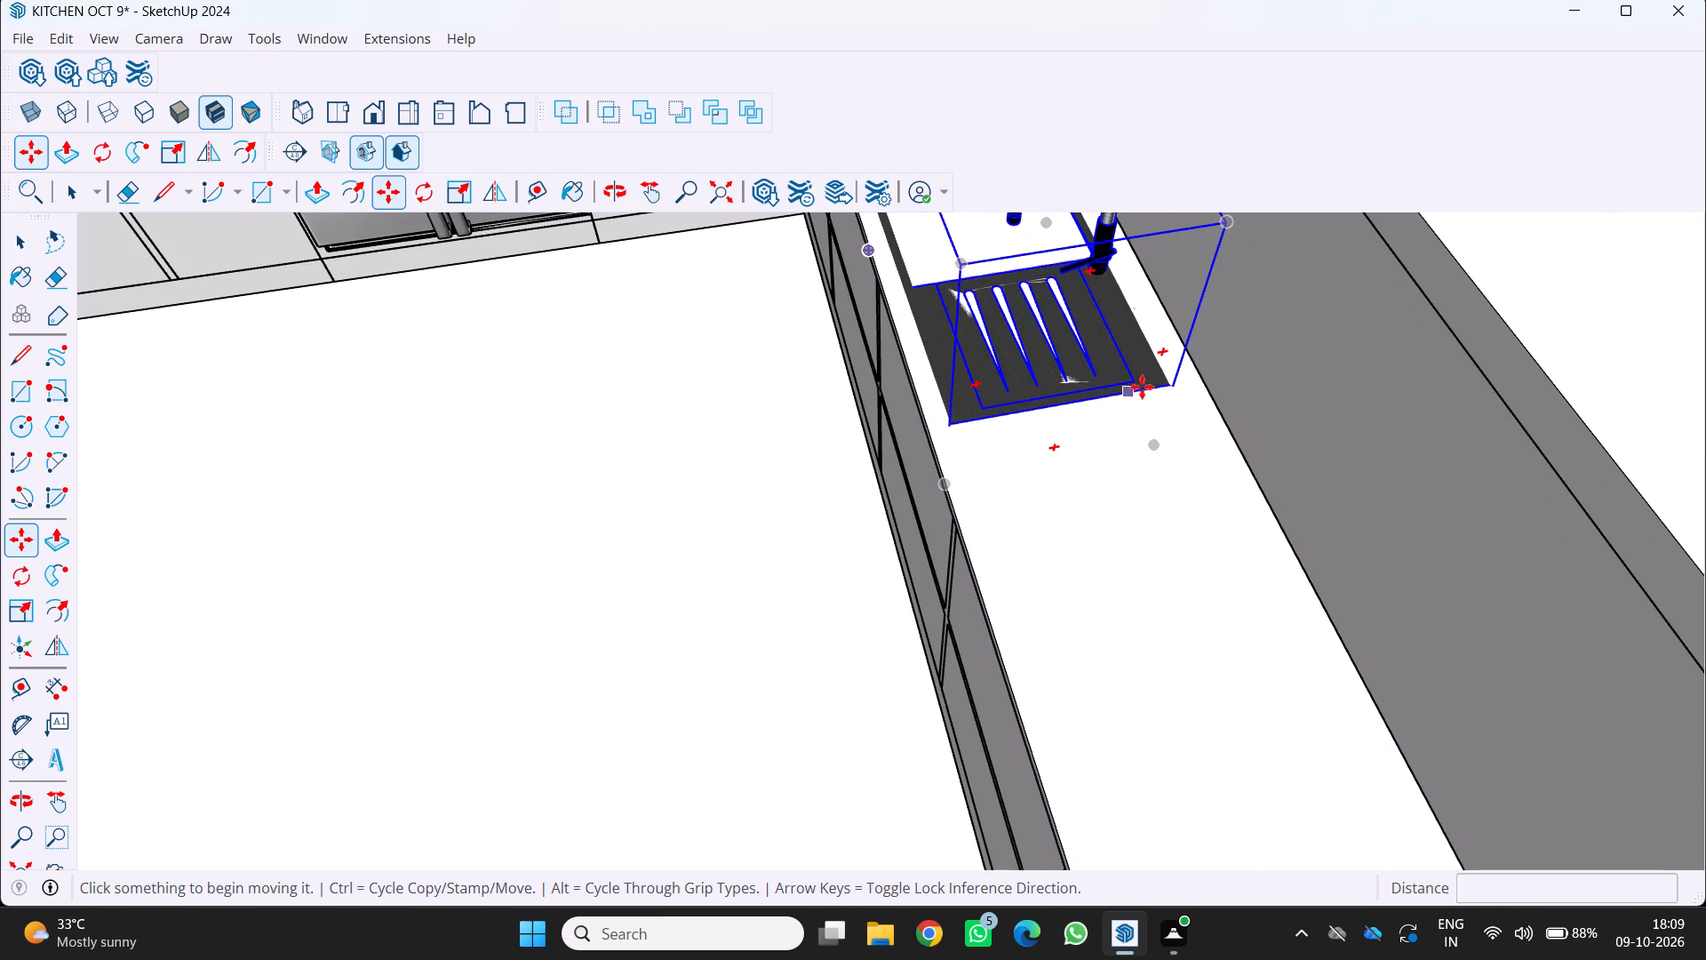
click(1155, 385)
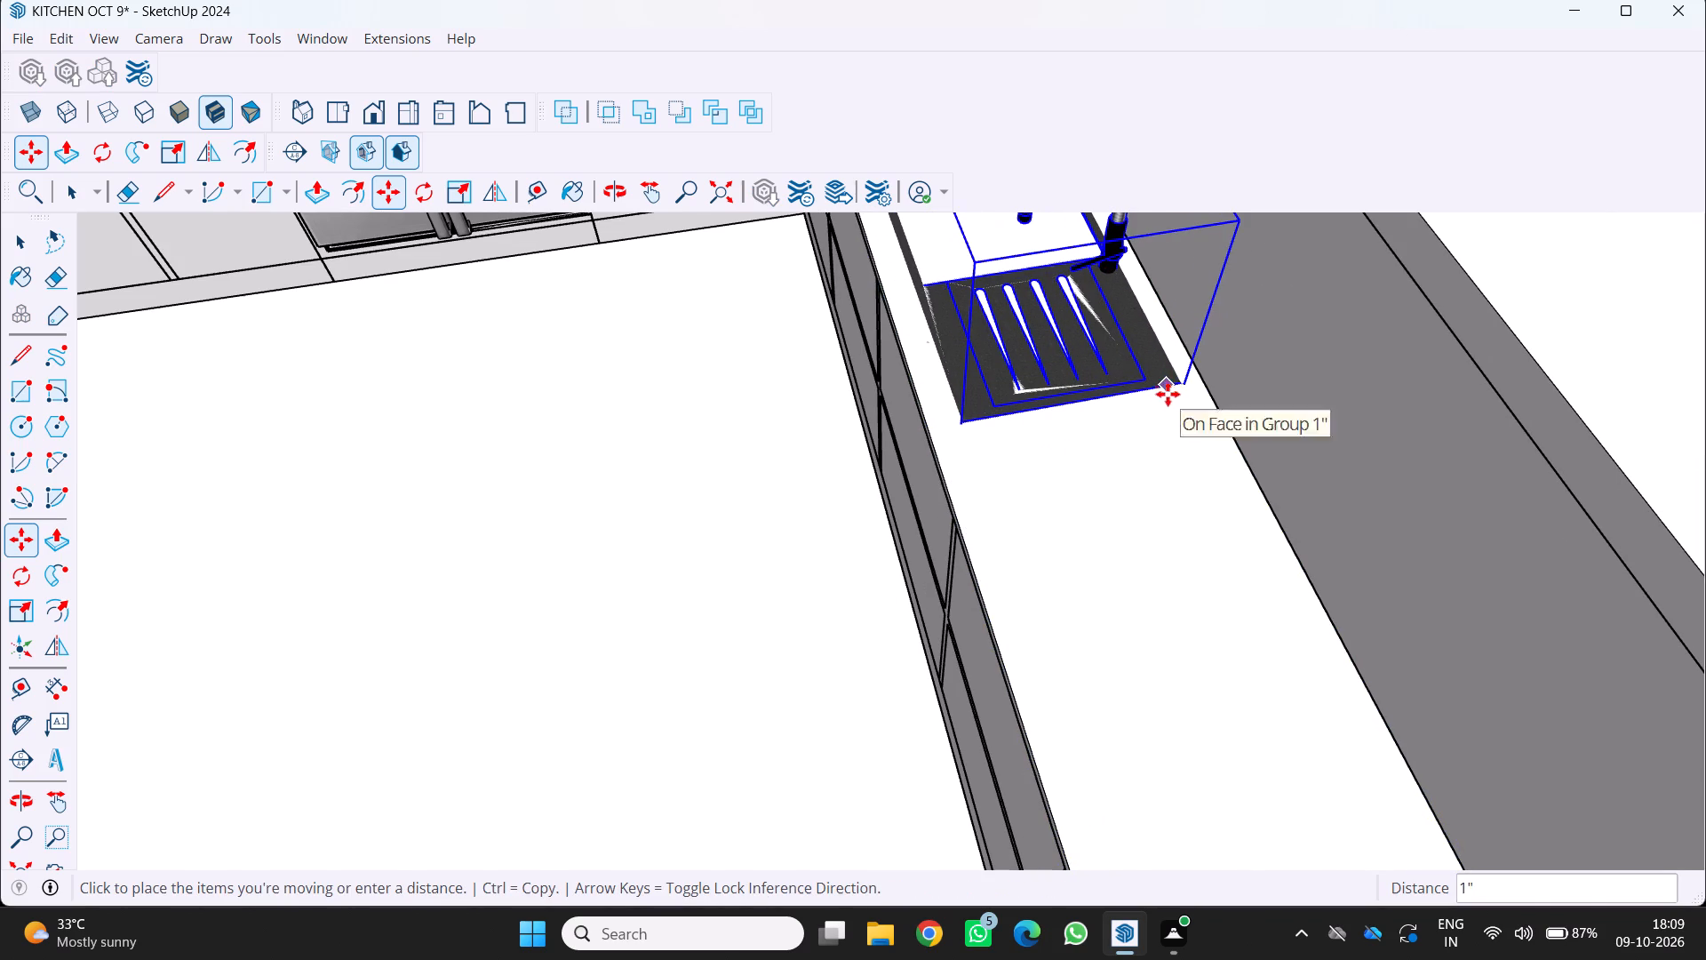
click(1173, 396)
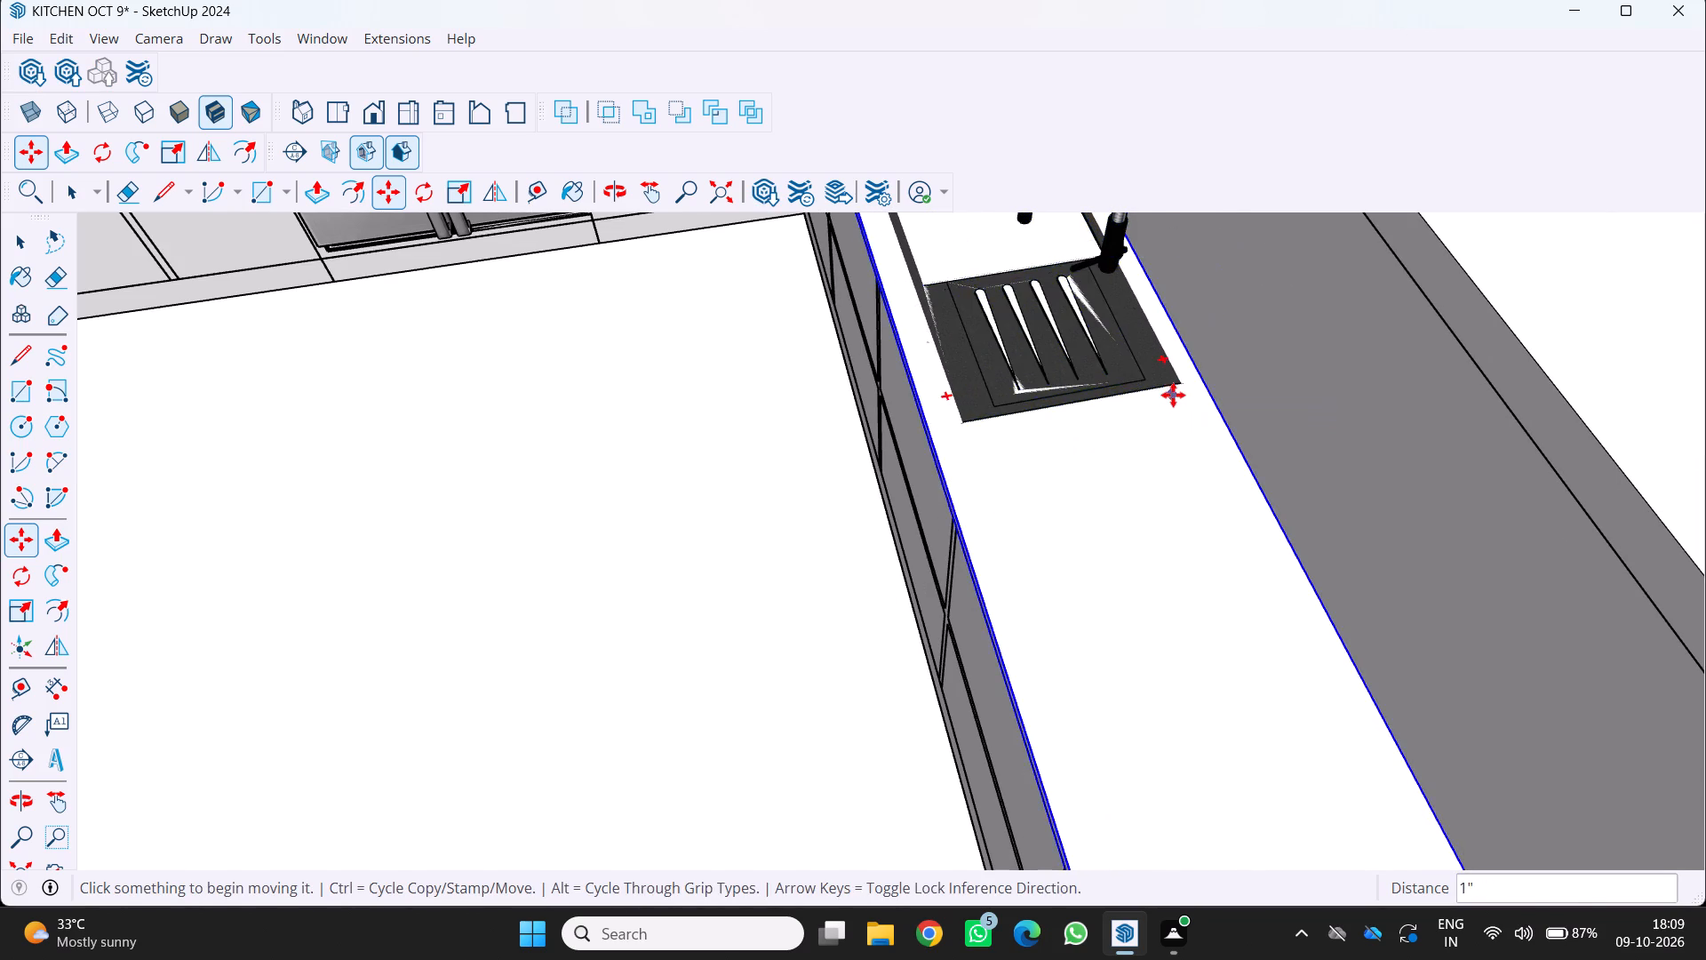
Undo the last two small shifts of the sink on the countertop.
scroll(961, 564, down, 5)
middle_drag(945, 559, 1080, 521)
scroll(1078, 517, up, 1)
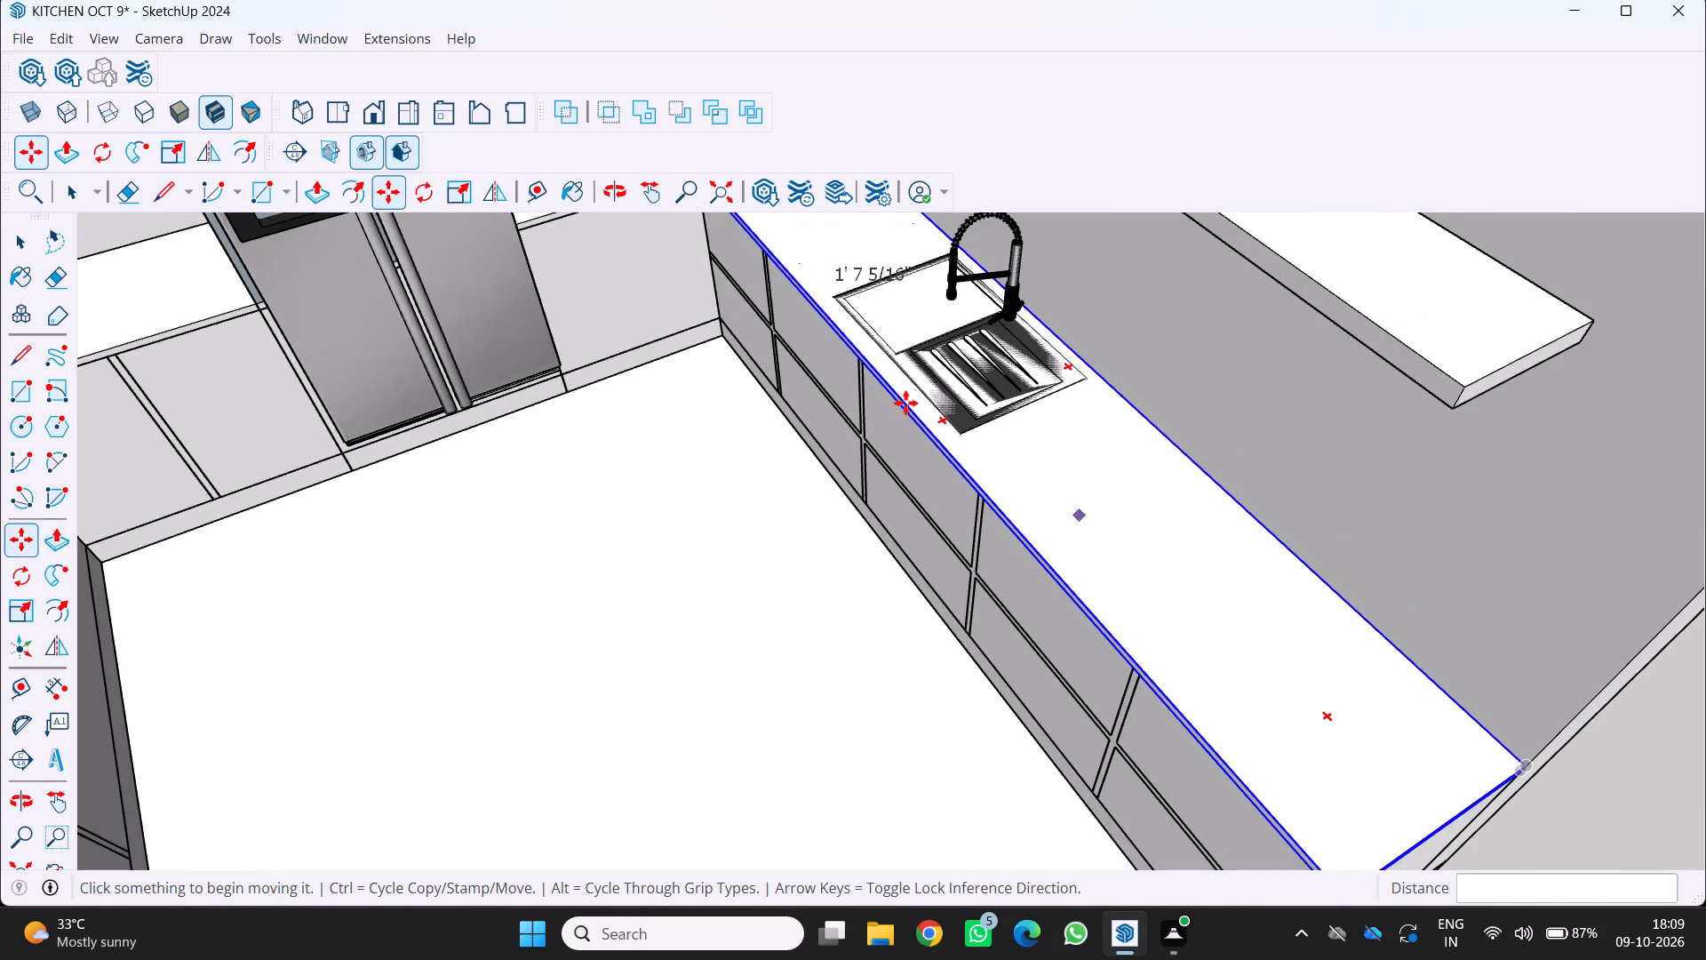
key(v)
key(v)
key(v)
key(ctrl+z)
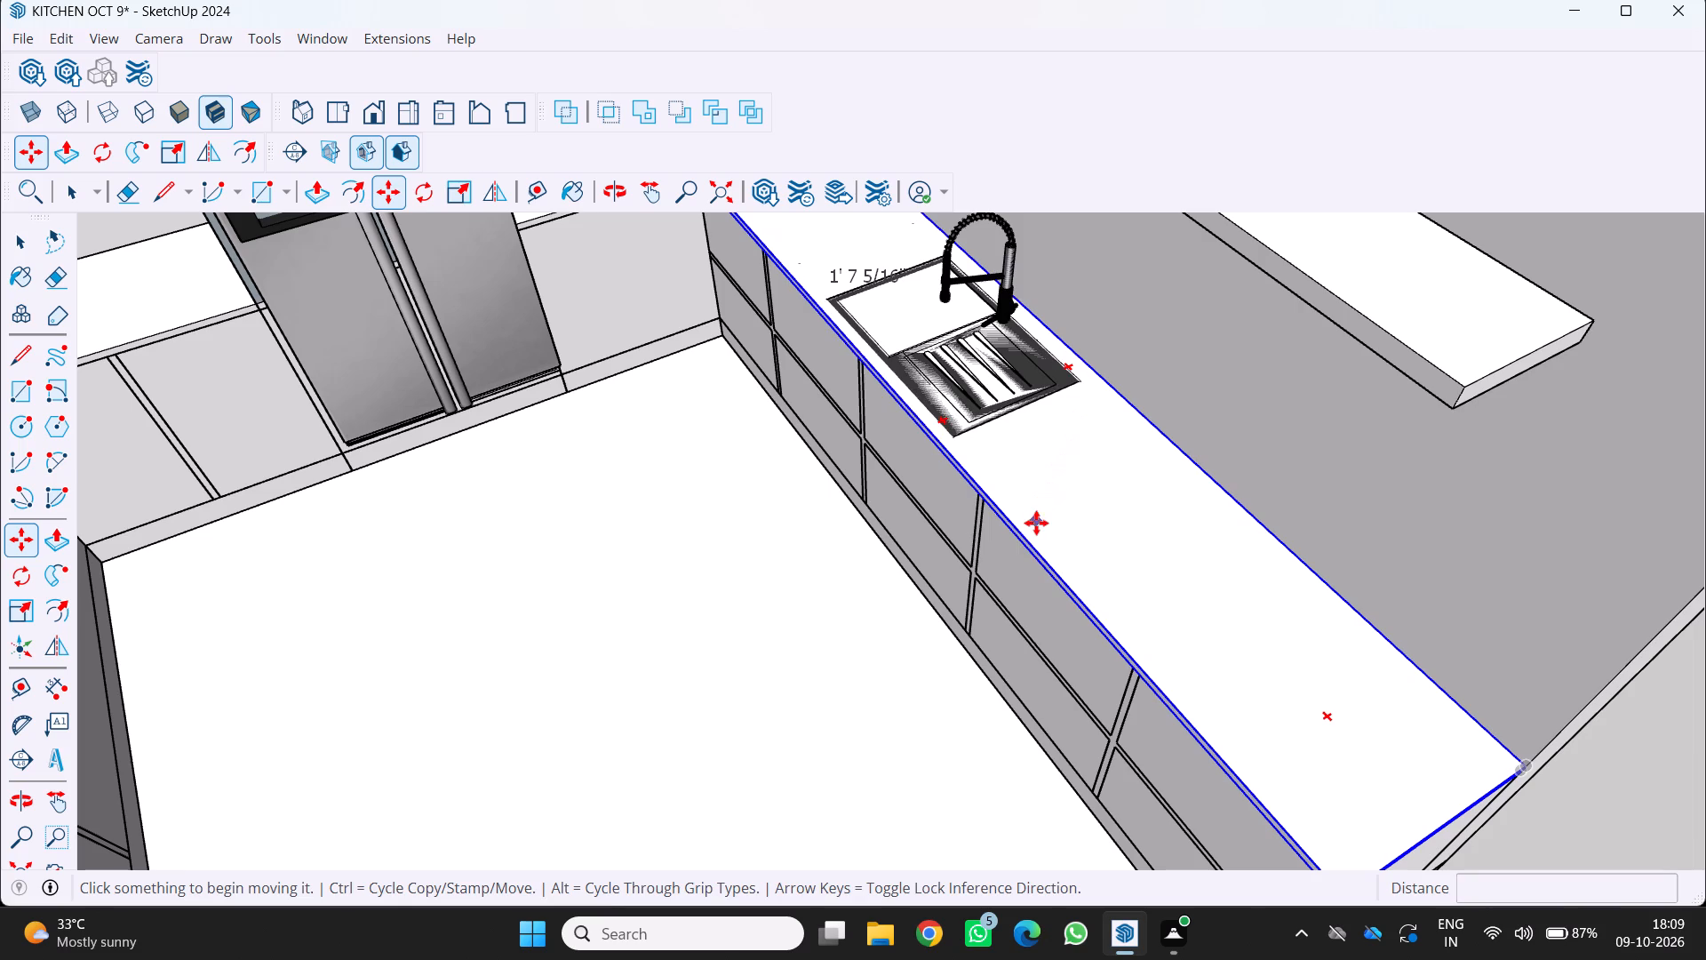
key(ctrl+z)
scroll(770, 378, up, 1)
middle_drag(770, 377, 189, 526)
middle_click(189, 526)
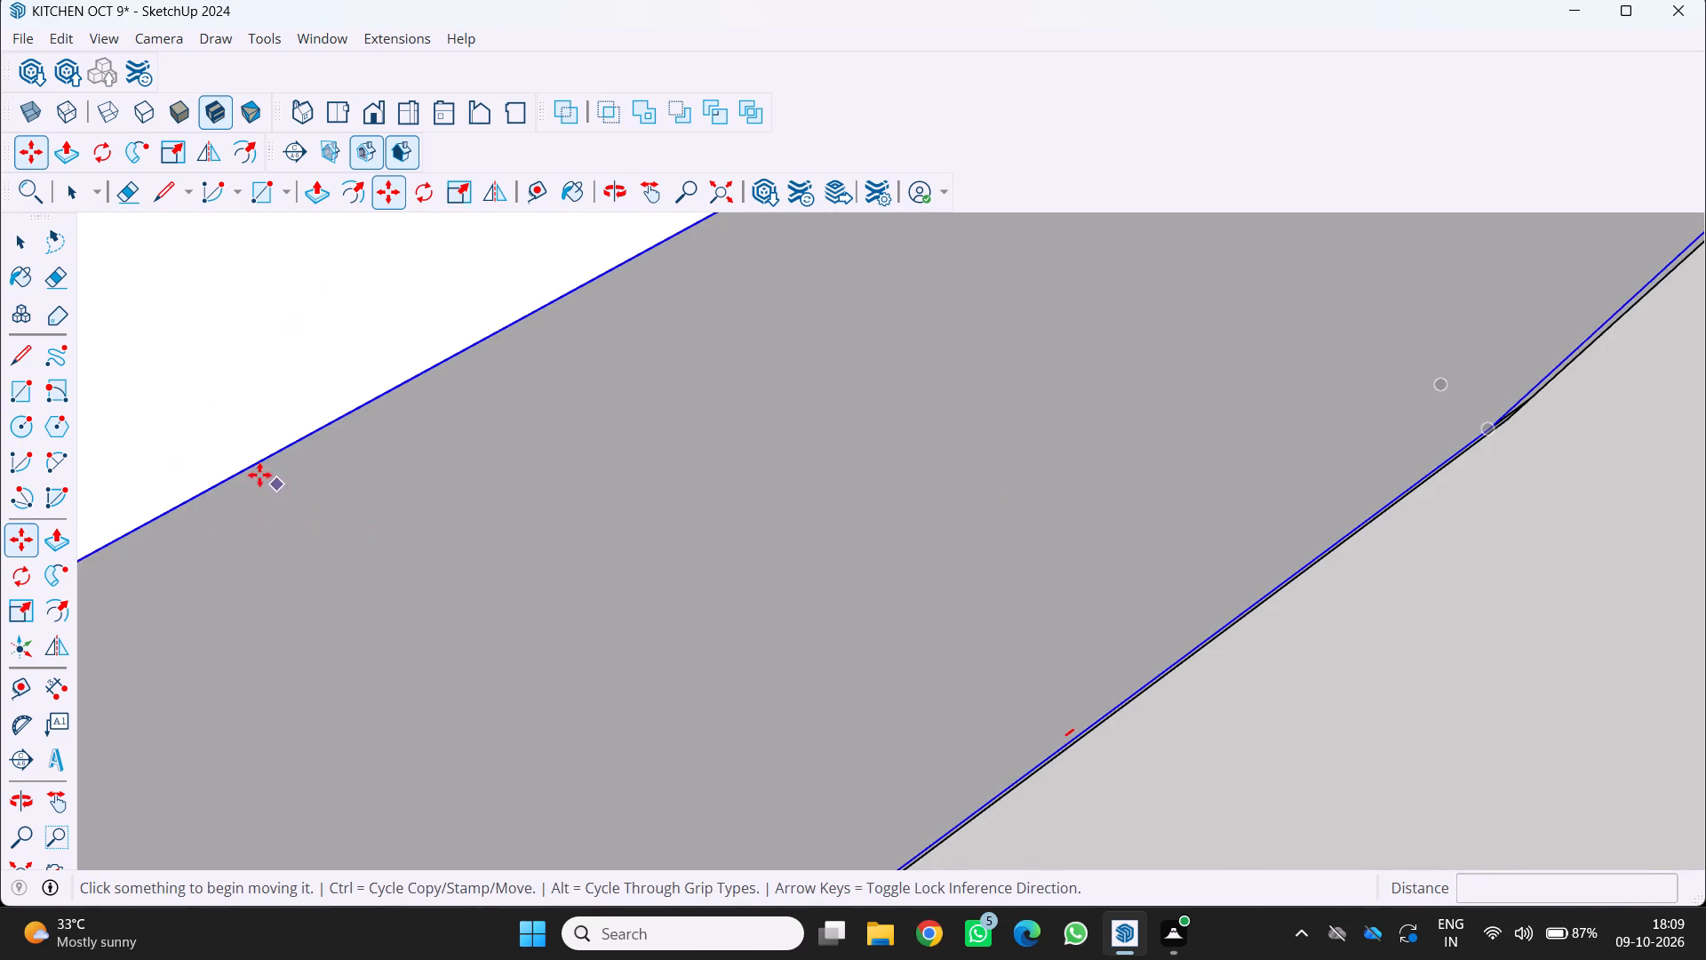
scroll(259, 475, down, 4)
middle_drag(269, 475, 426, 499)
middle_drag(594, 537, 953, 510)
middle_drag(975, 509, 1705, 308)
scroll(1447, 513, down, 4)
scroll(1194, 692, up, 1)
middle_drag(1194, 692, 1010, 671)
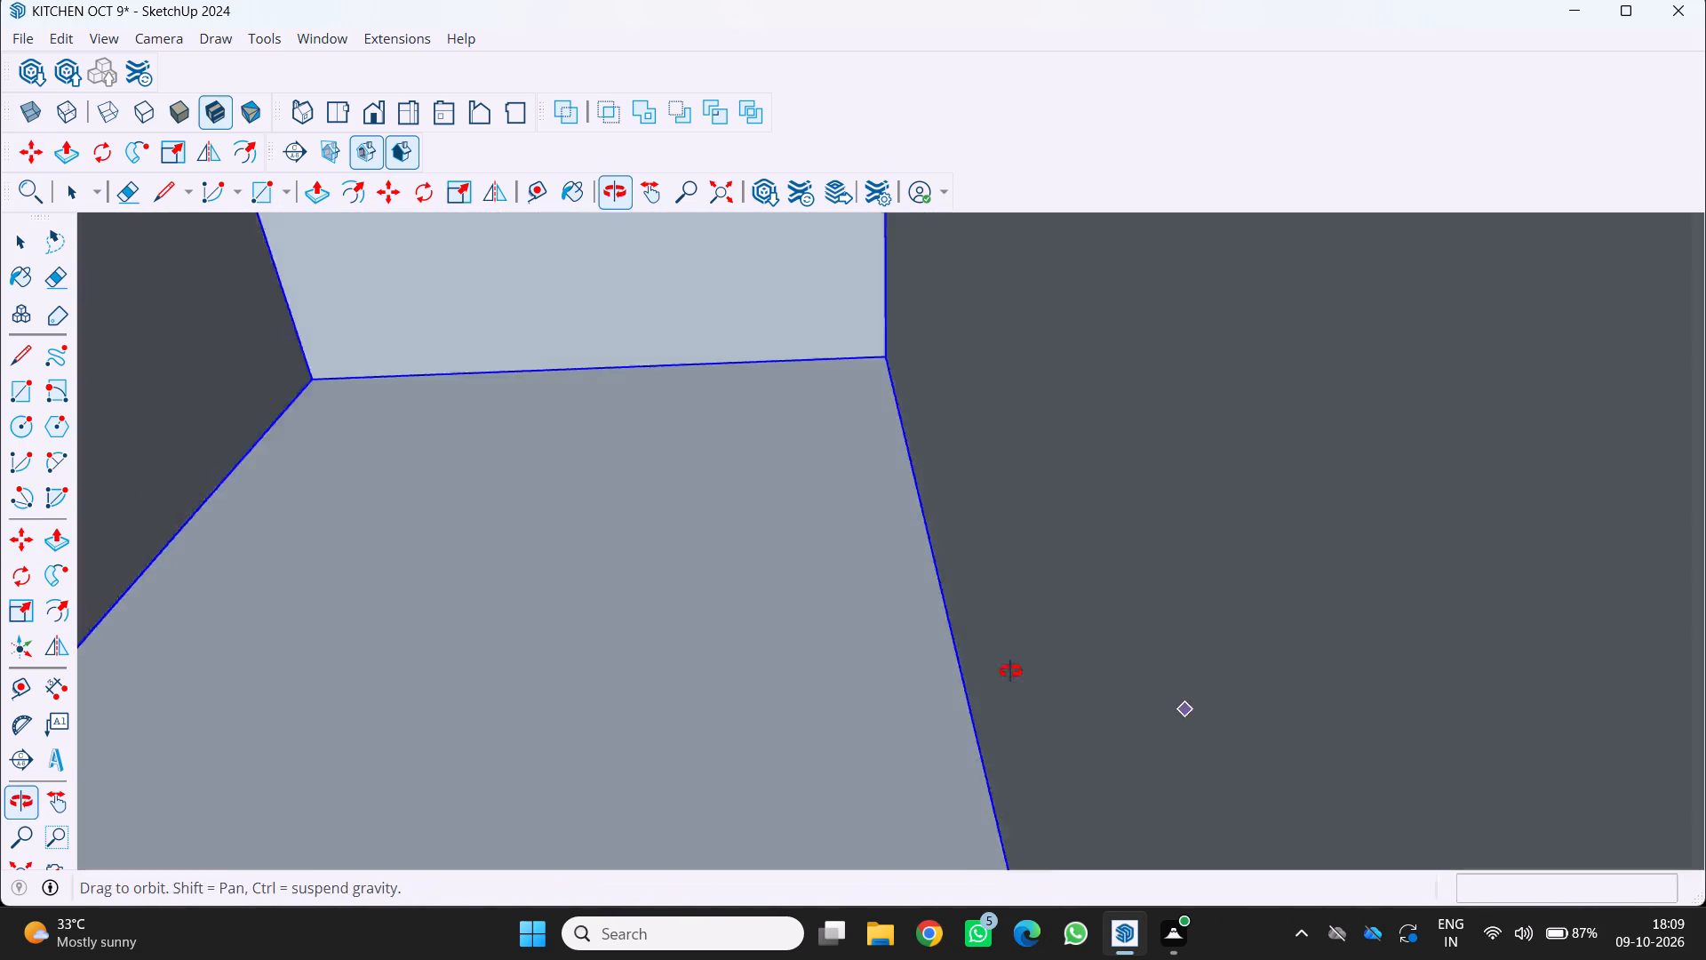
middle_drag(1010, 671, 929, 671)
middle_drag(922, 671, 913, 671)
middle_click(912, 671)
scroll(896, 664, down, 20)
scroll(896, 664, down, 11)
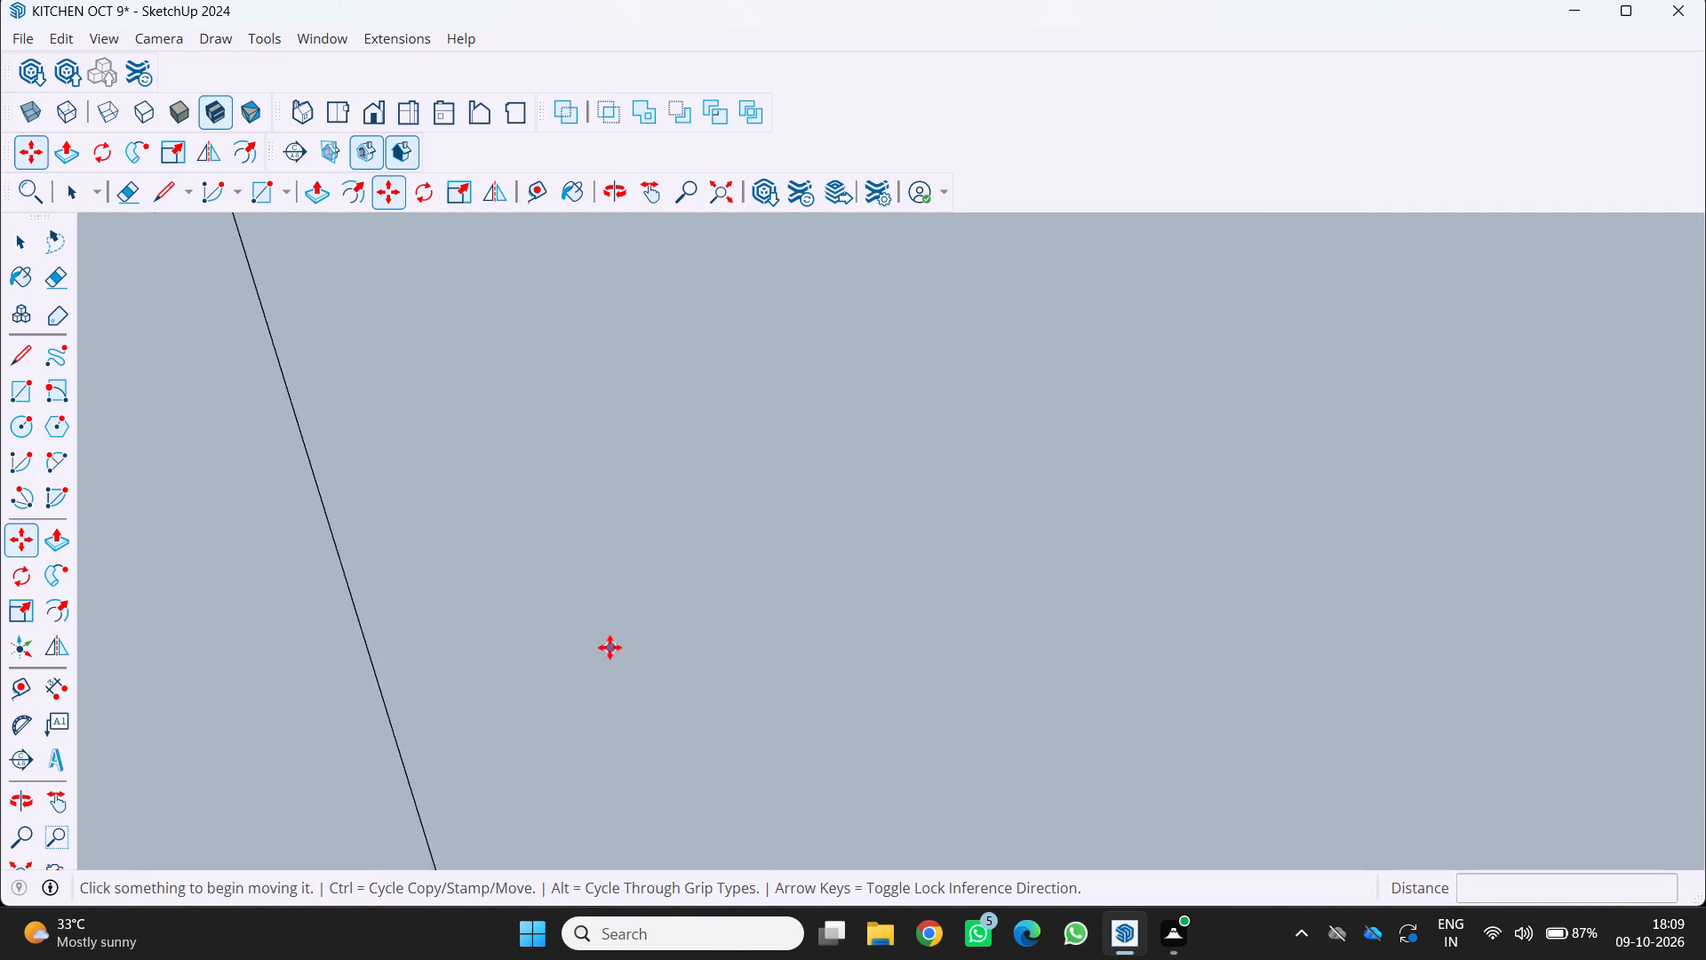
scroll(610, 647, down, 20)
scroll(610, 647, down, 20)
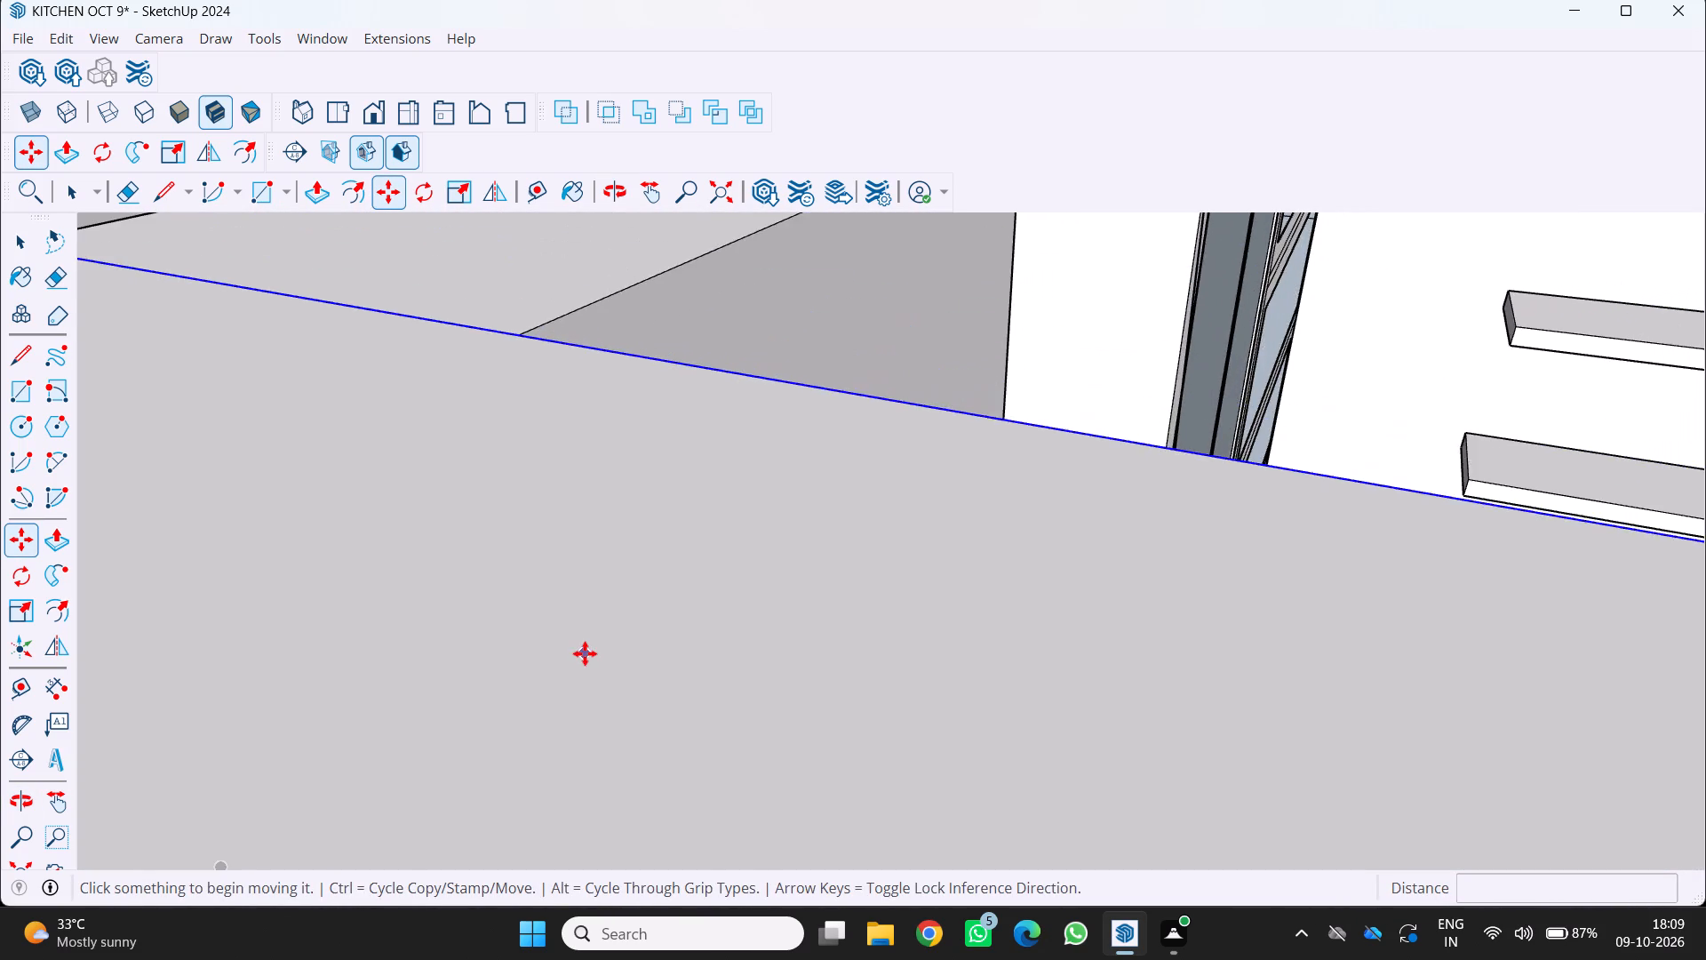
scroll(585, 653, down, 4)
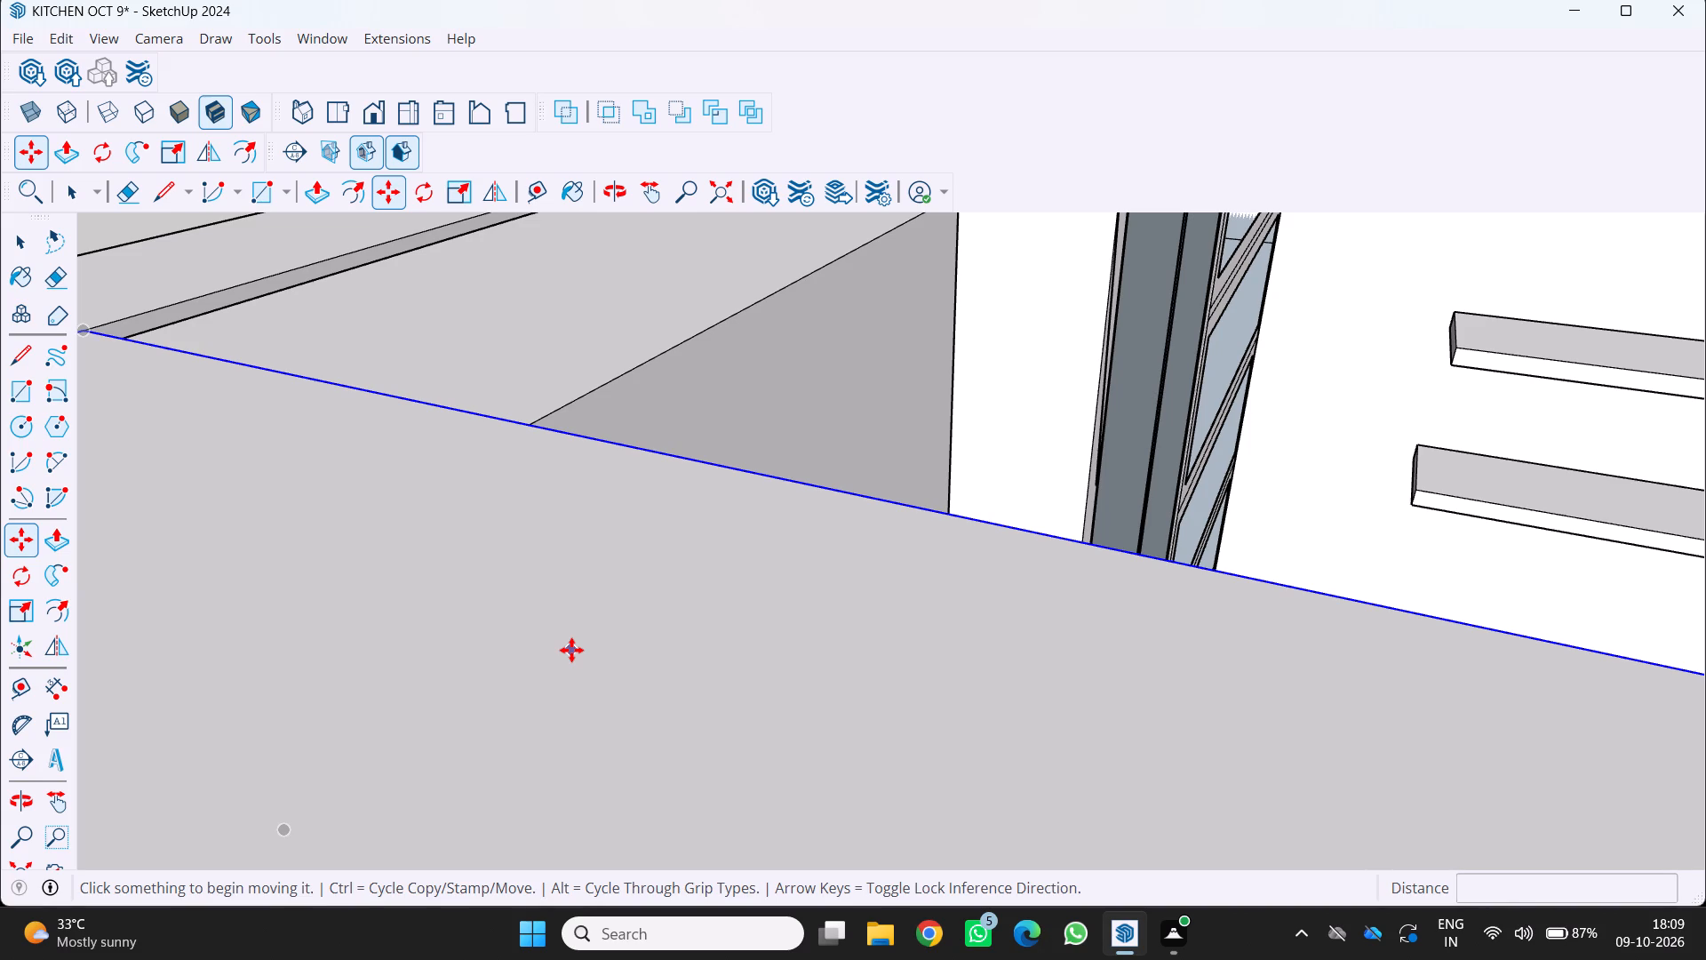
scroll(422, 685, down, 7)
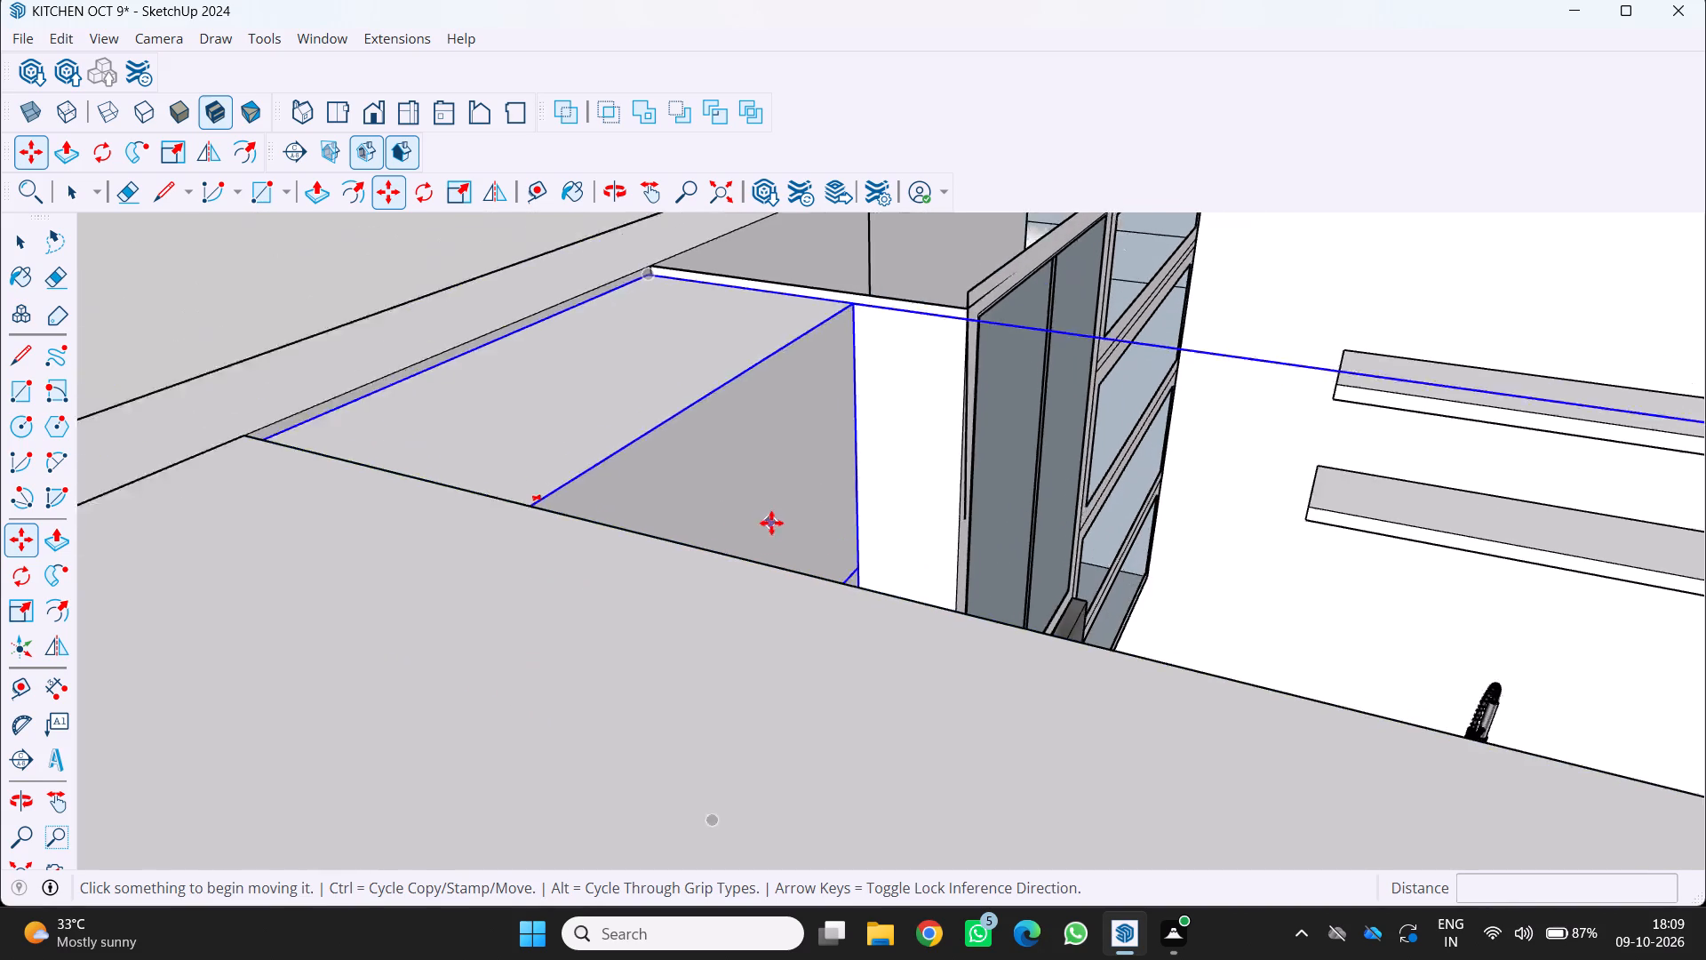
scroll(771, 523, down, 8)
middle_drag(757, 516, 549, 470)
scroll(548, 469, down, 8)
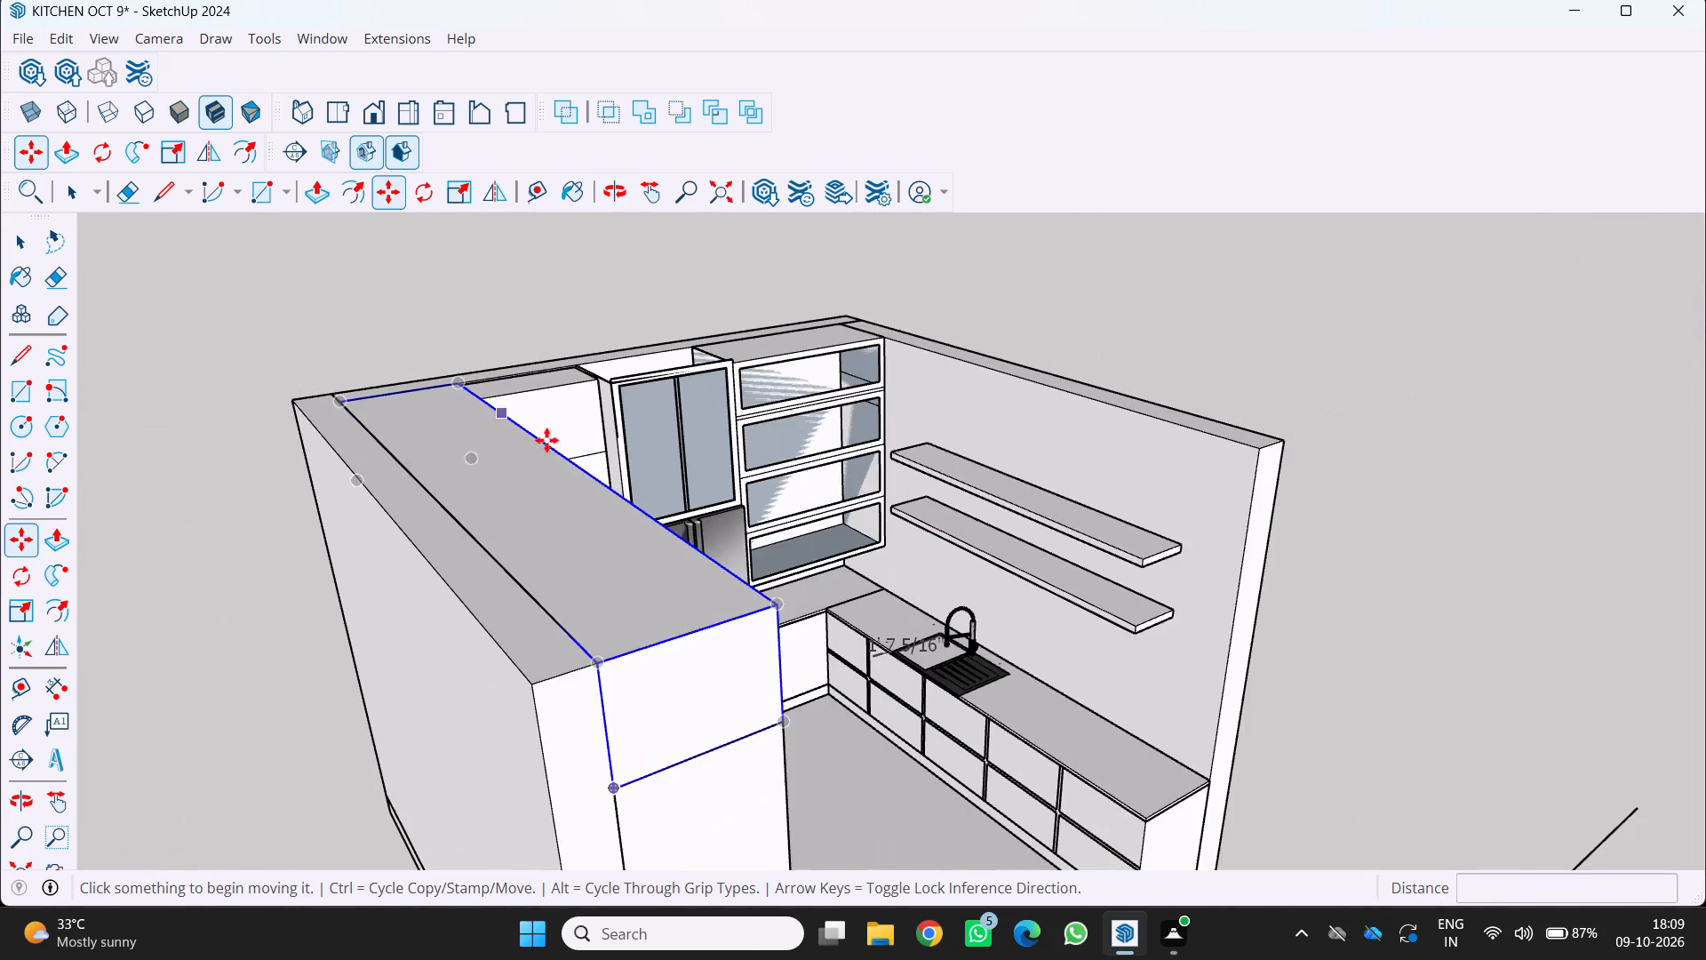
Move the sink about 1 7/8" toward the wall, leaving a strip of countertop along the drawer fronts.
middle_drag(1247, 784, 825, 773)
scroll(841, 781, up, 2)
middle_drag(740, 739, 965, 763)
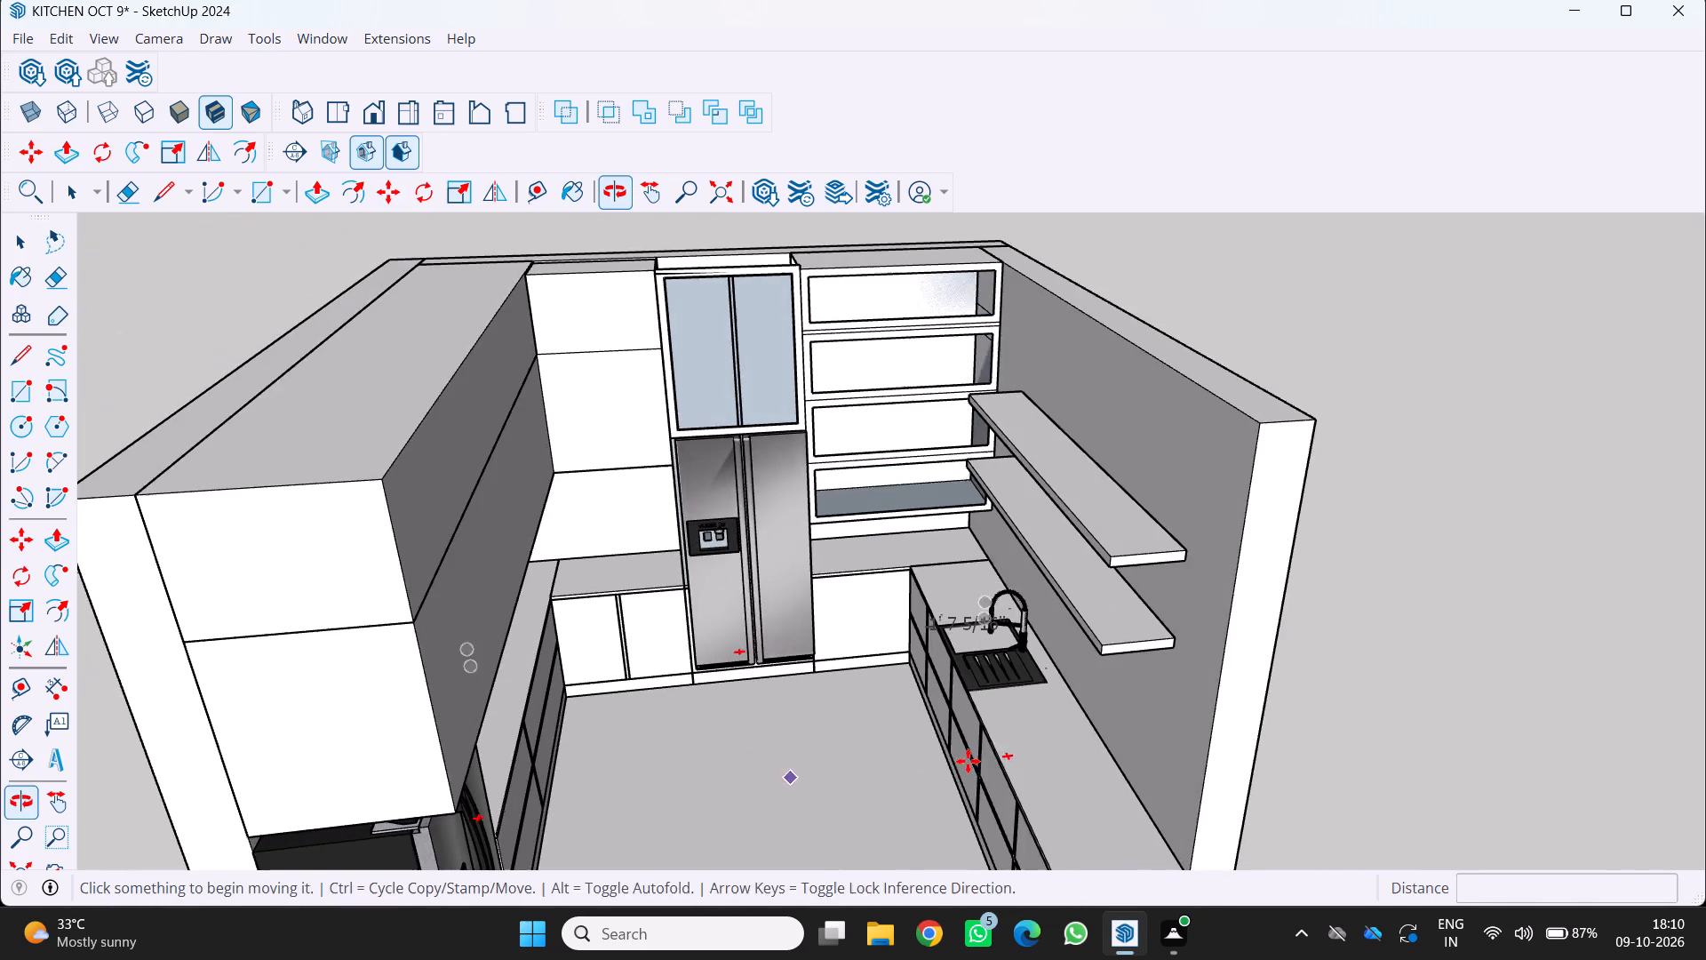
scroll(1094, 675, up, 12)
scroll(996, 675, up, 3)
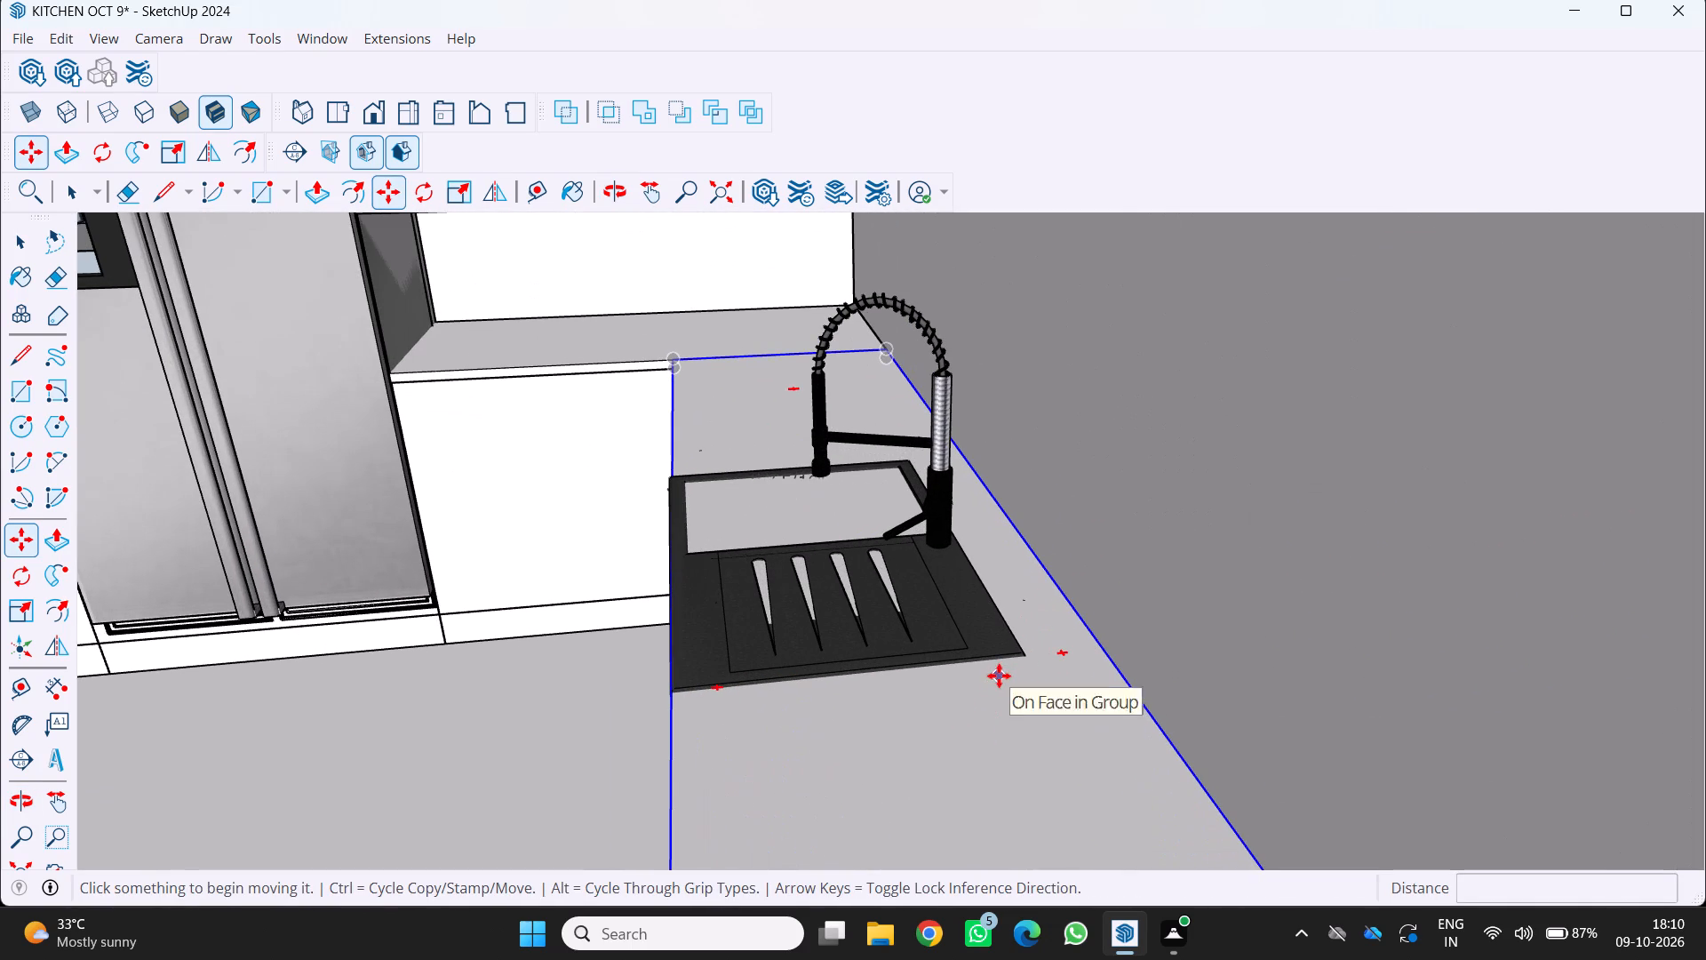
key(m)
click(1024, 650)
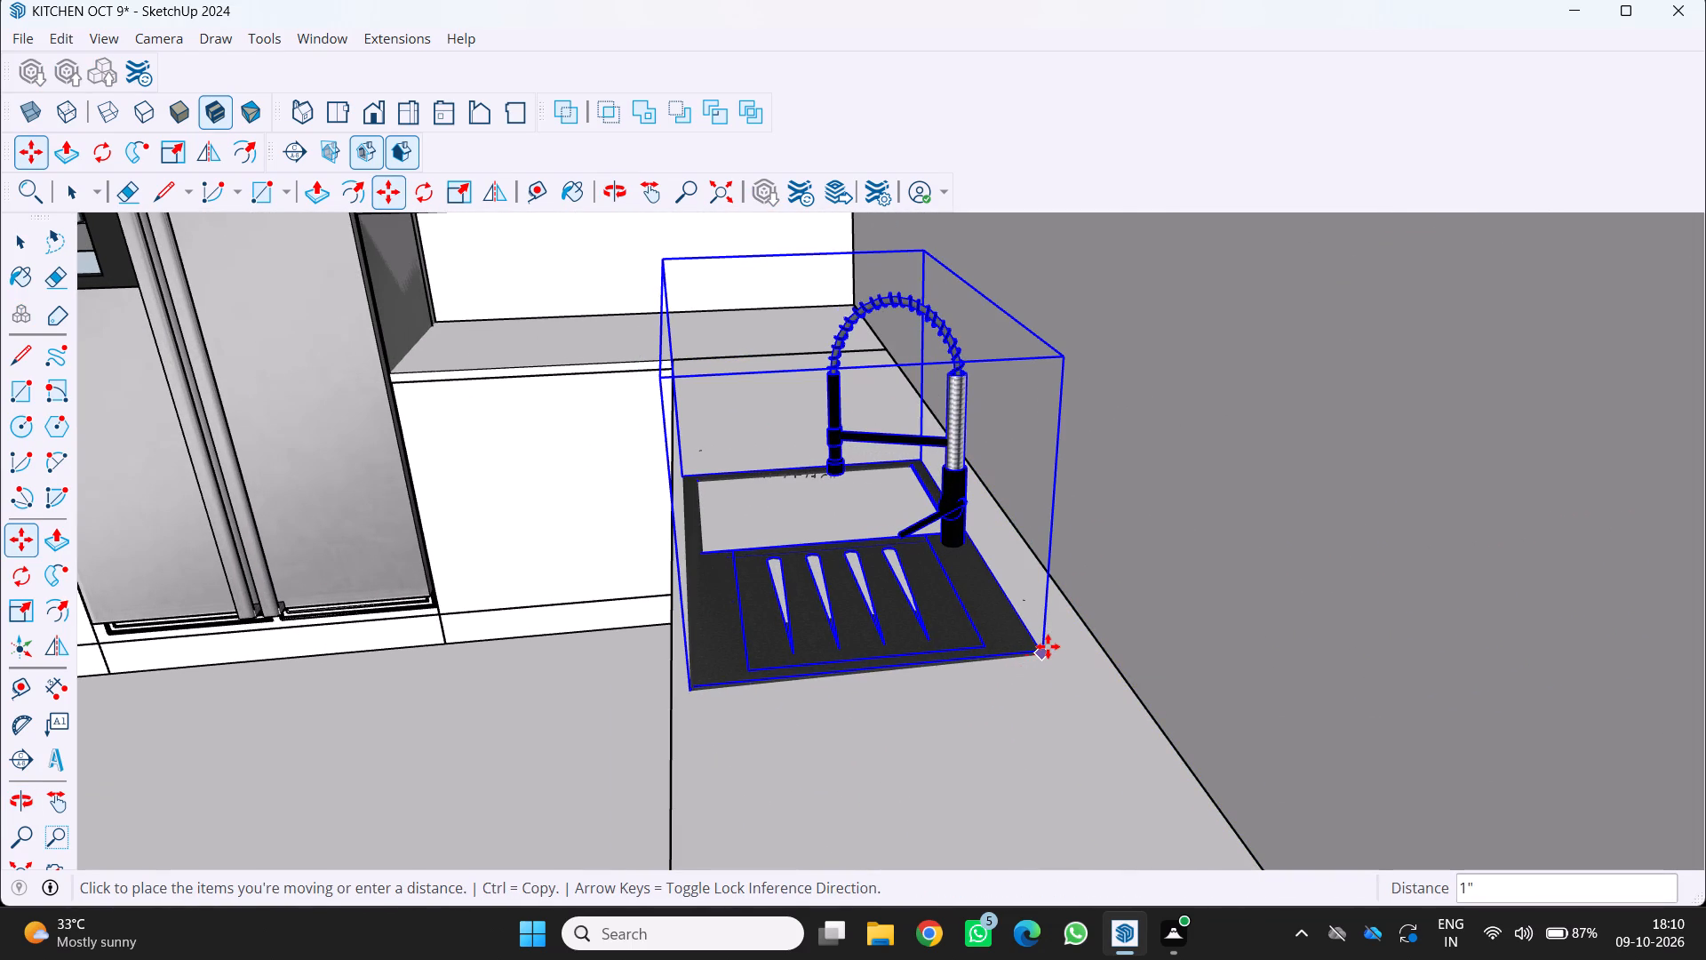
click(1057, 647)
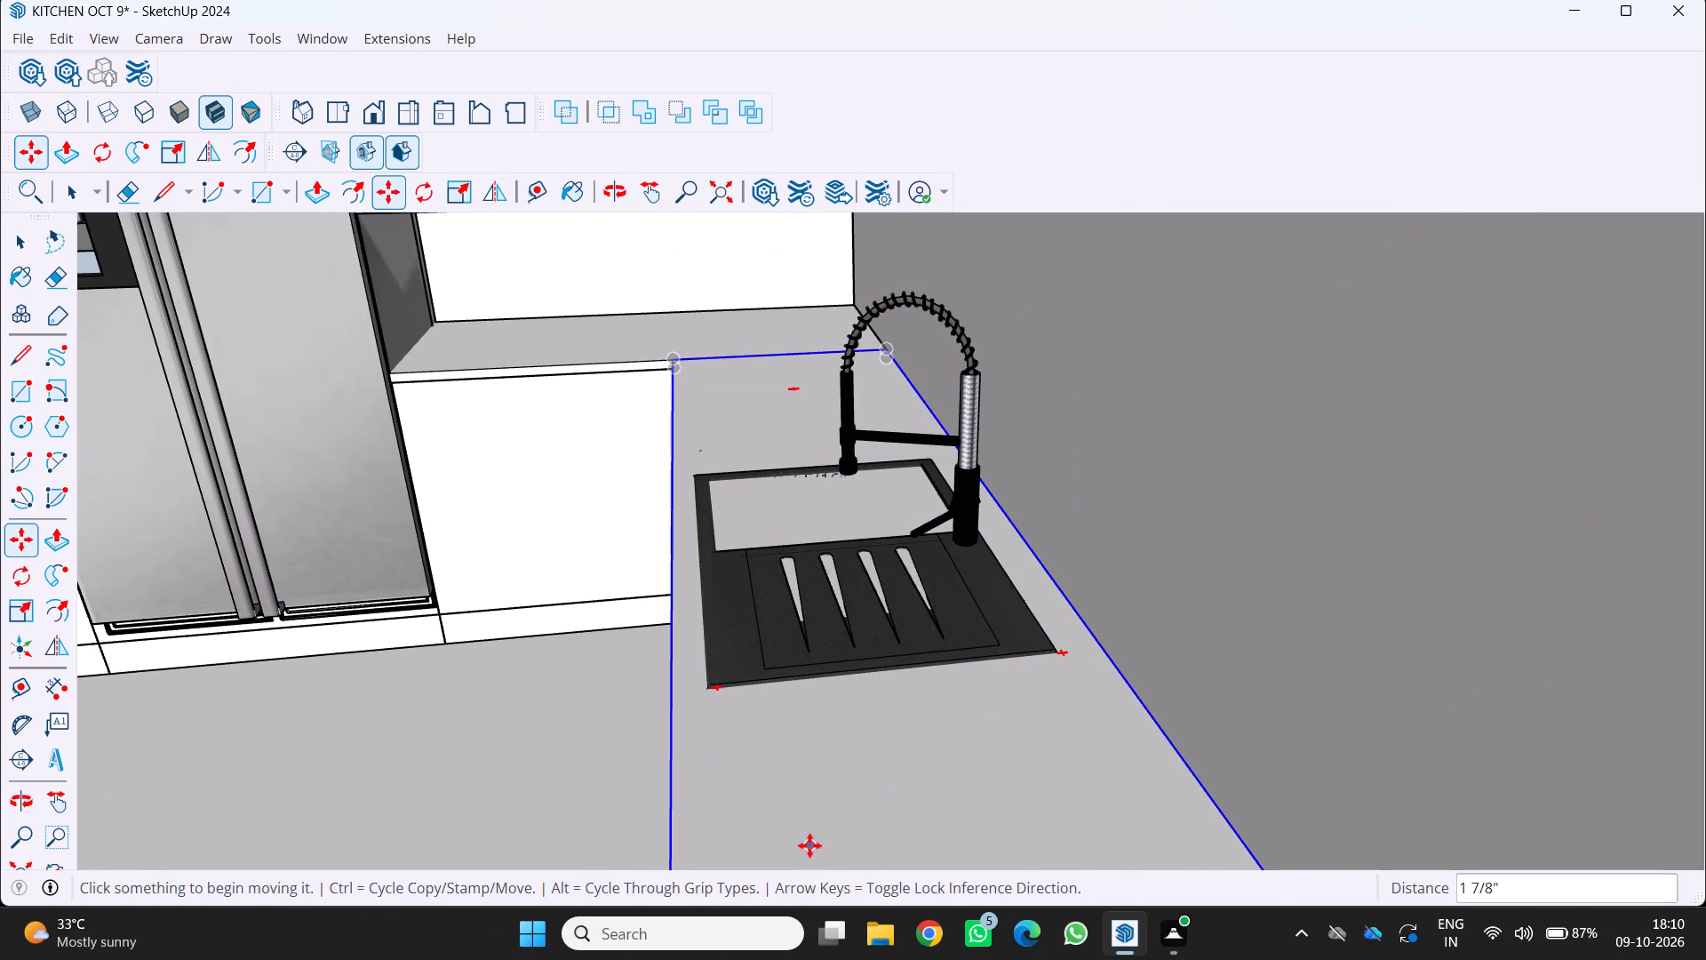
key(space)
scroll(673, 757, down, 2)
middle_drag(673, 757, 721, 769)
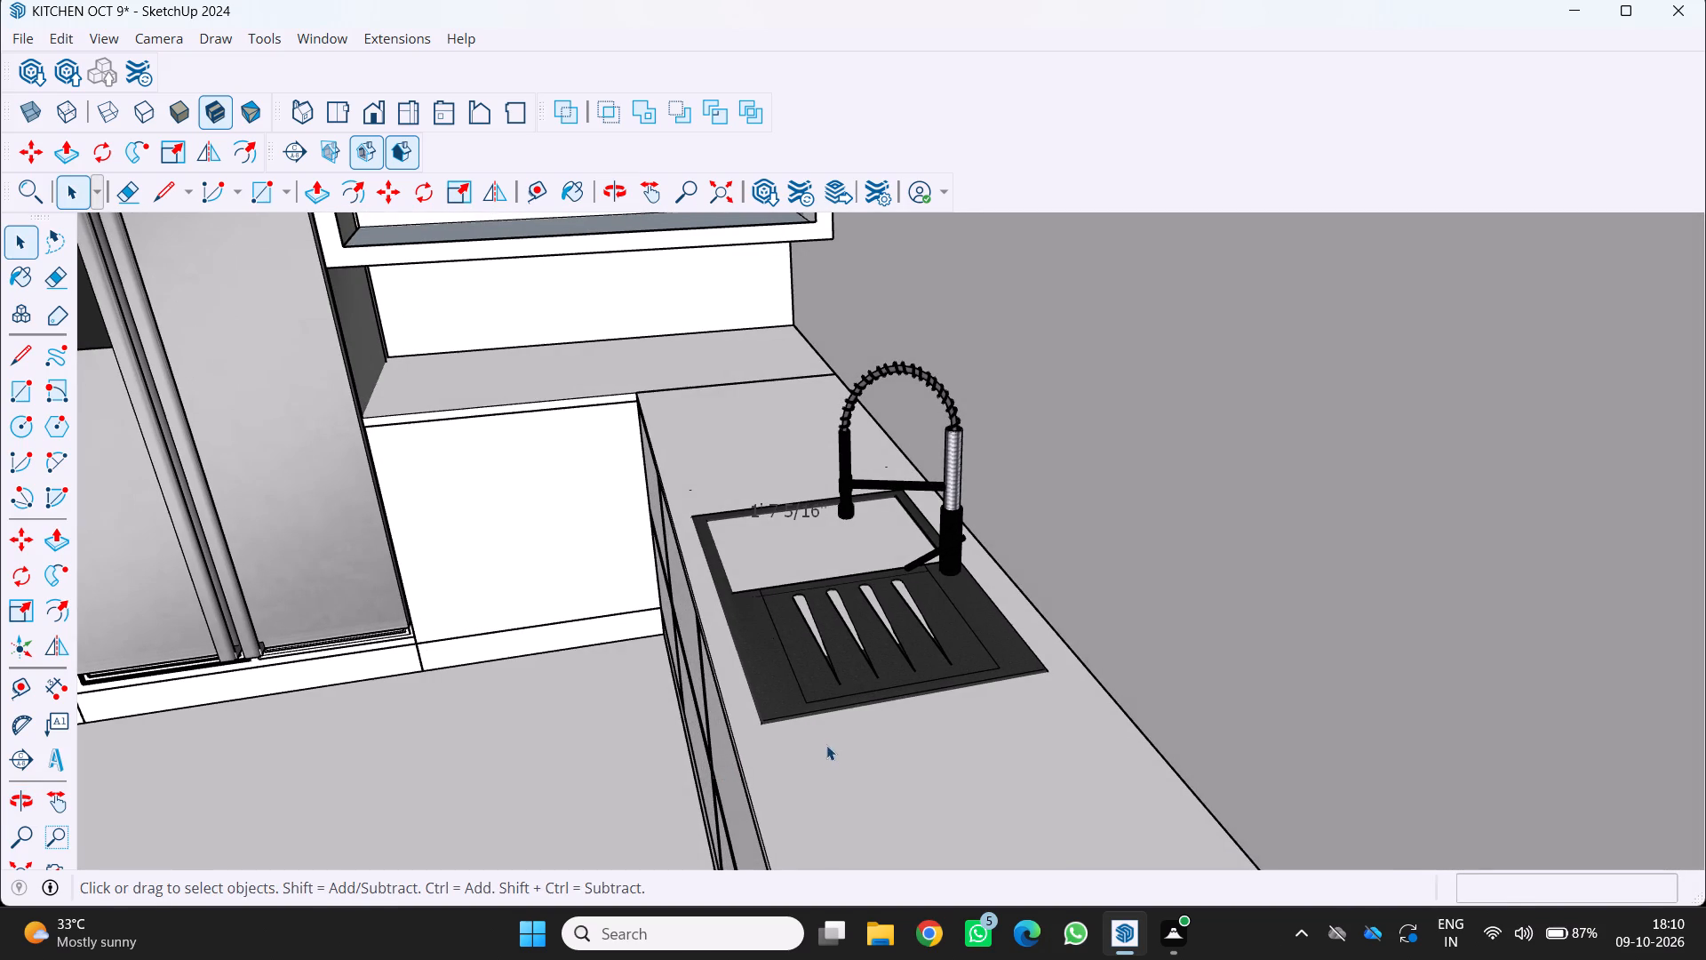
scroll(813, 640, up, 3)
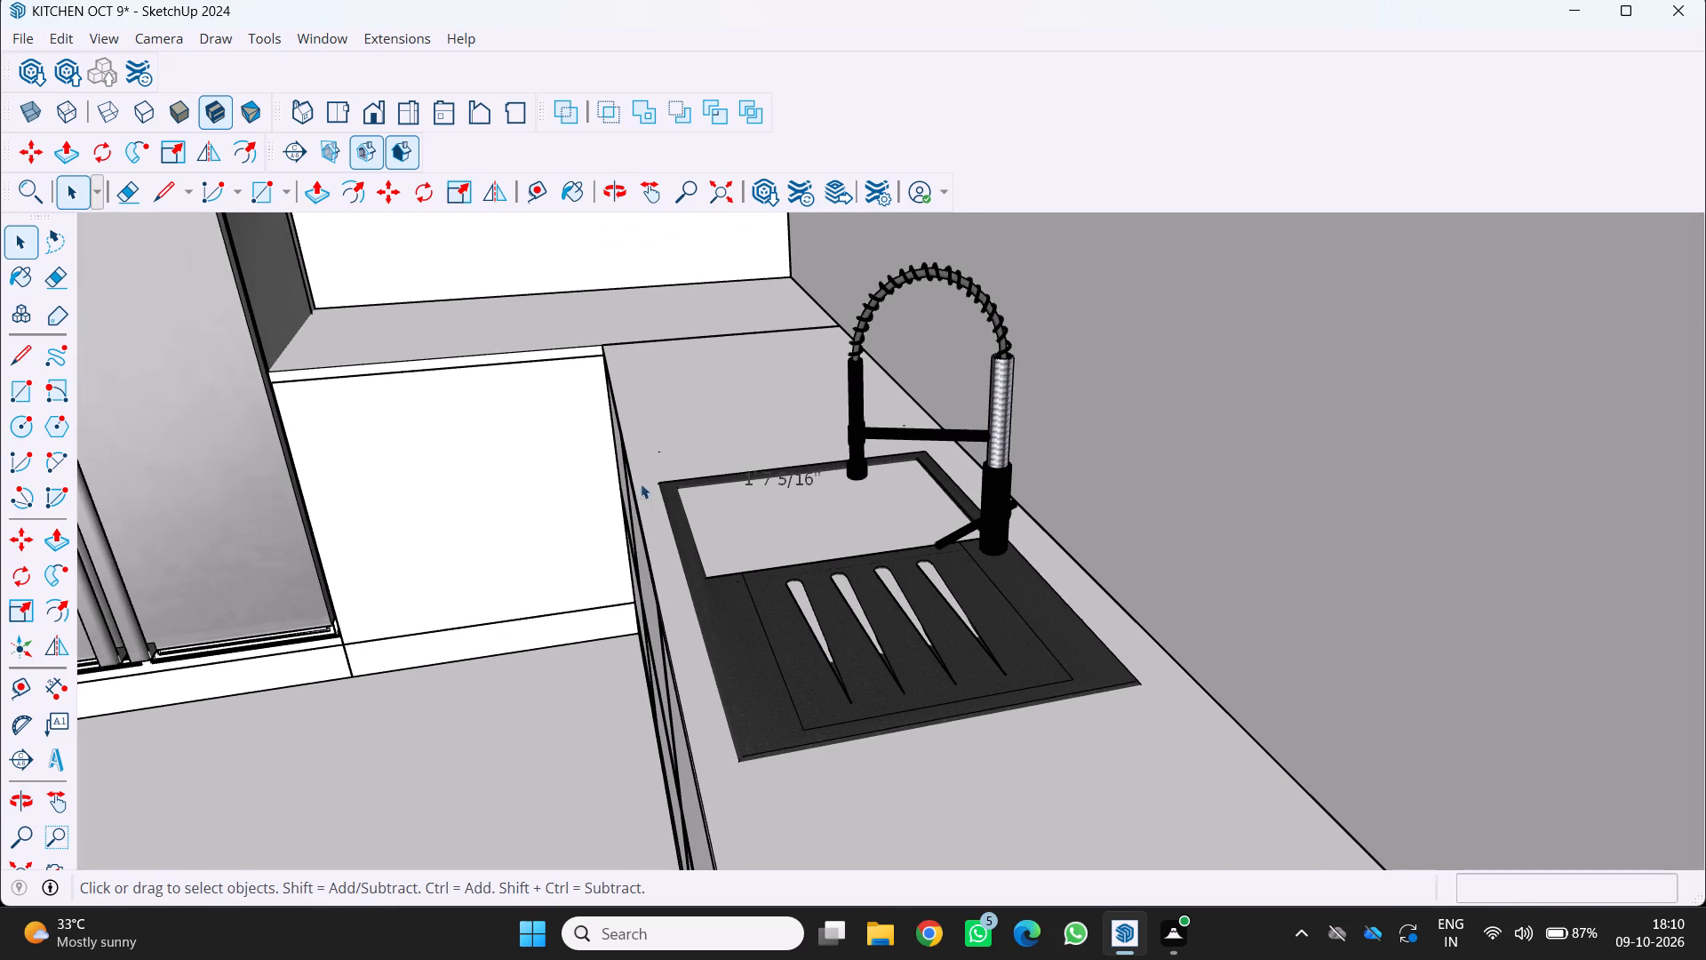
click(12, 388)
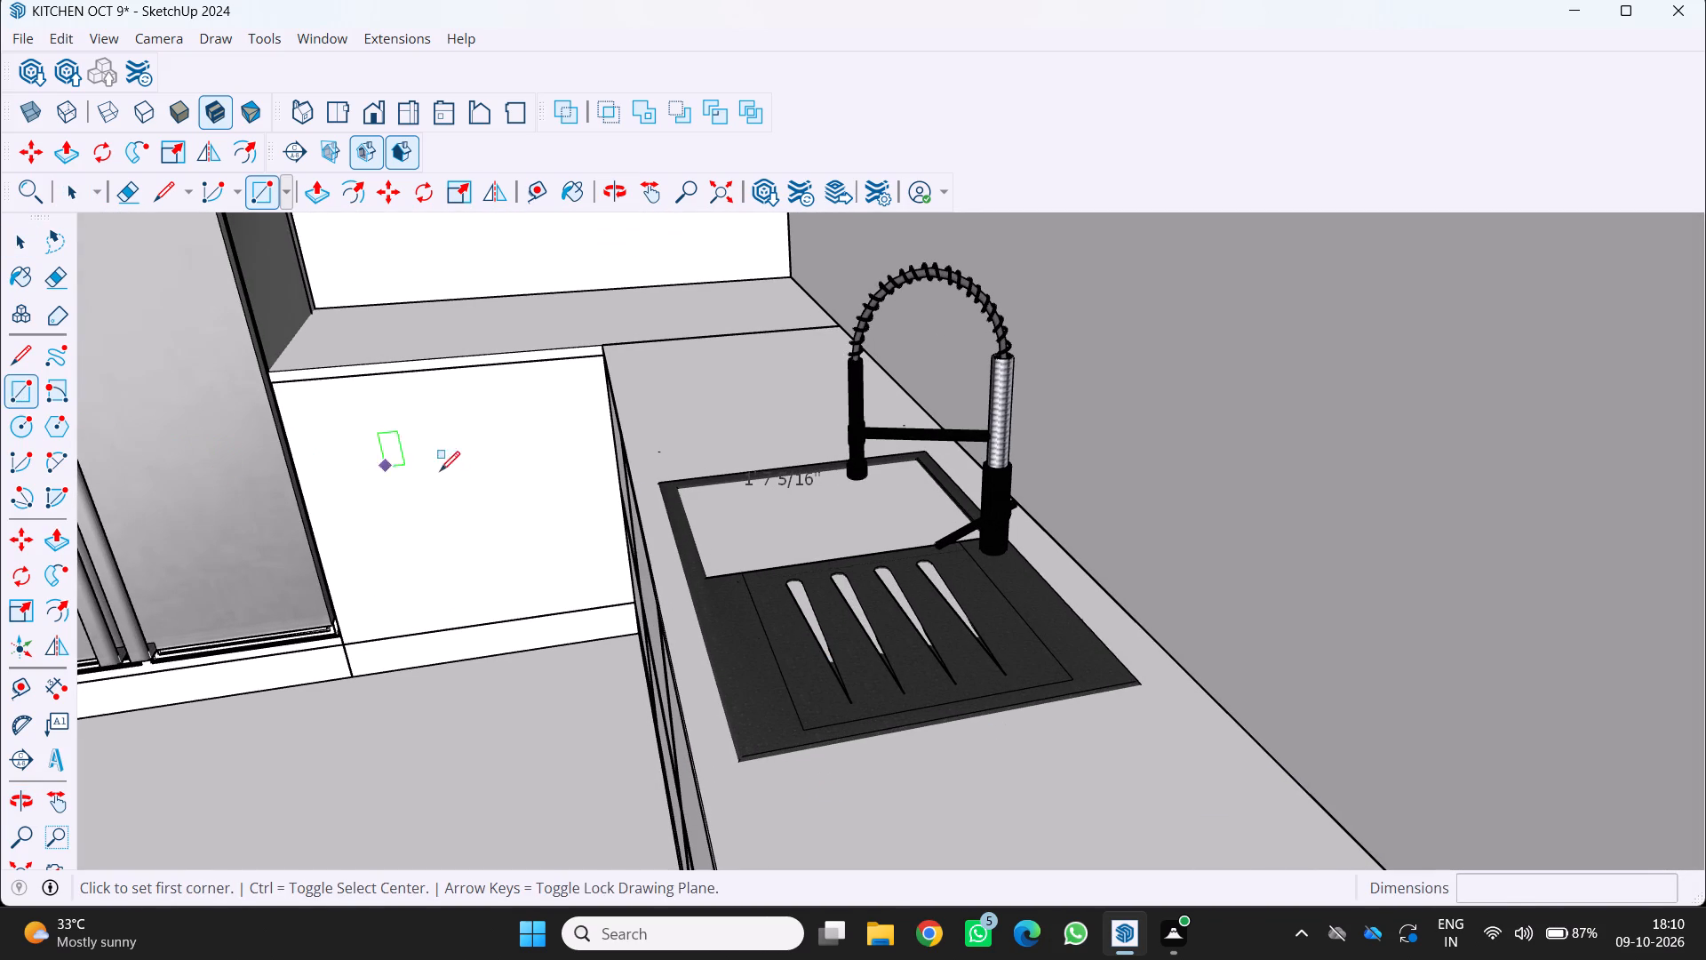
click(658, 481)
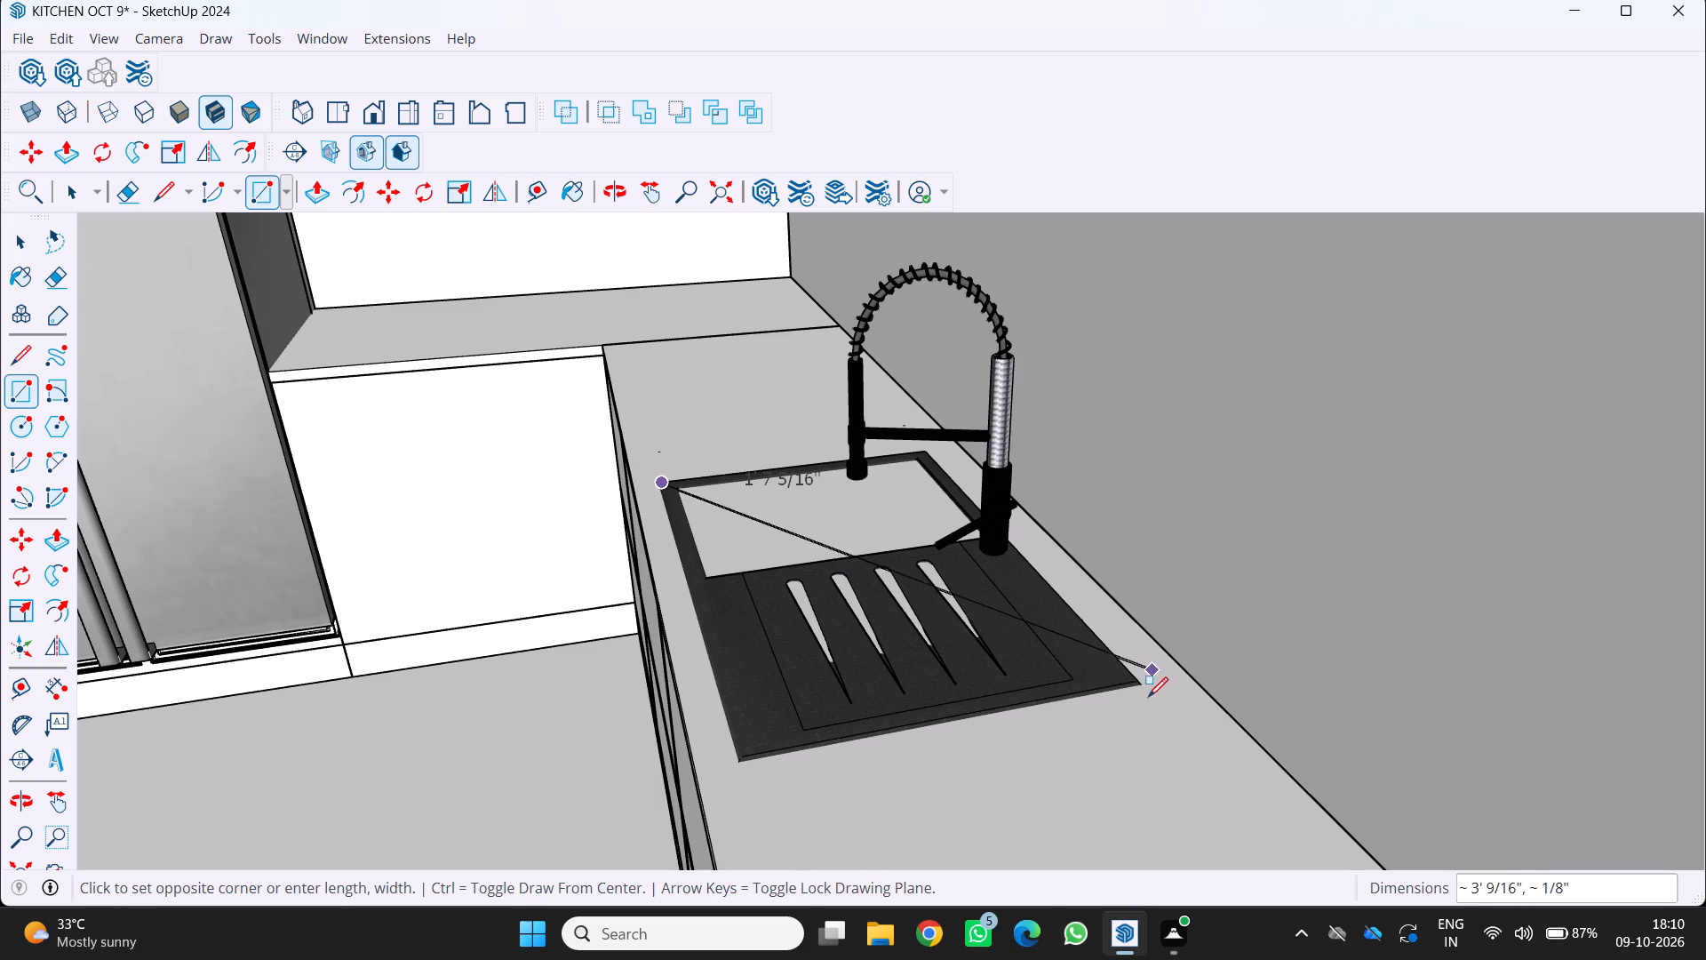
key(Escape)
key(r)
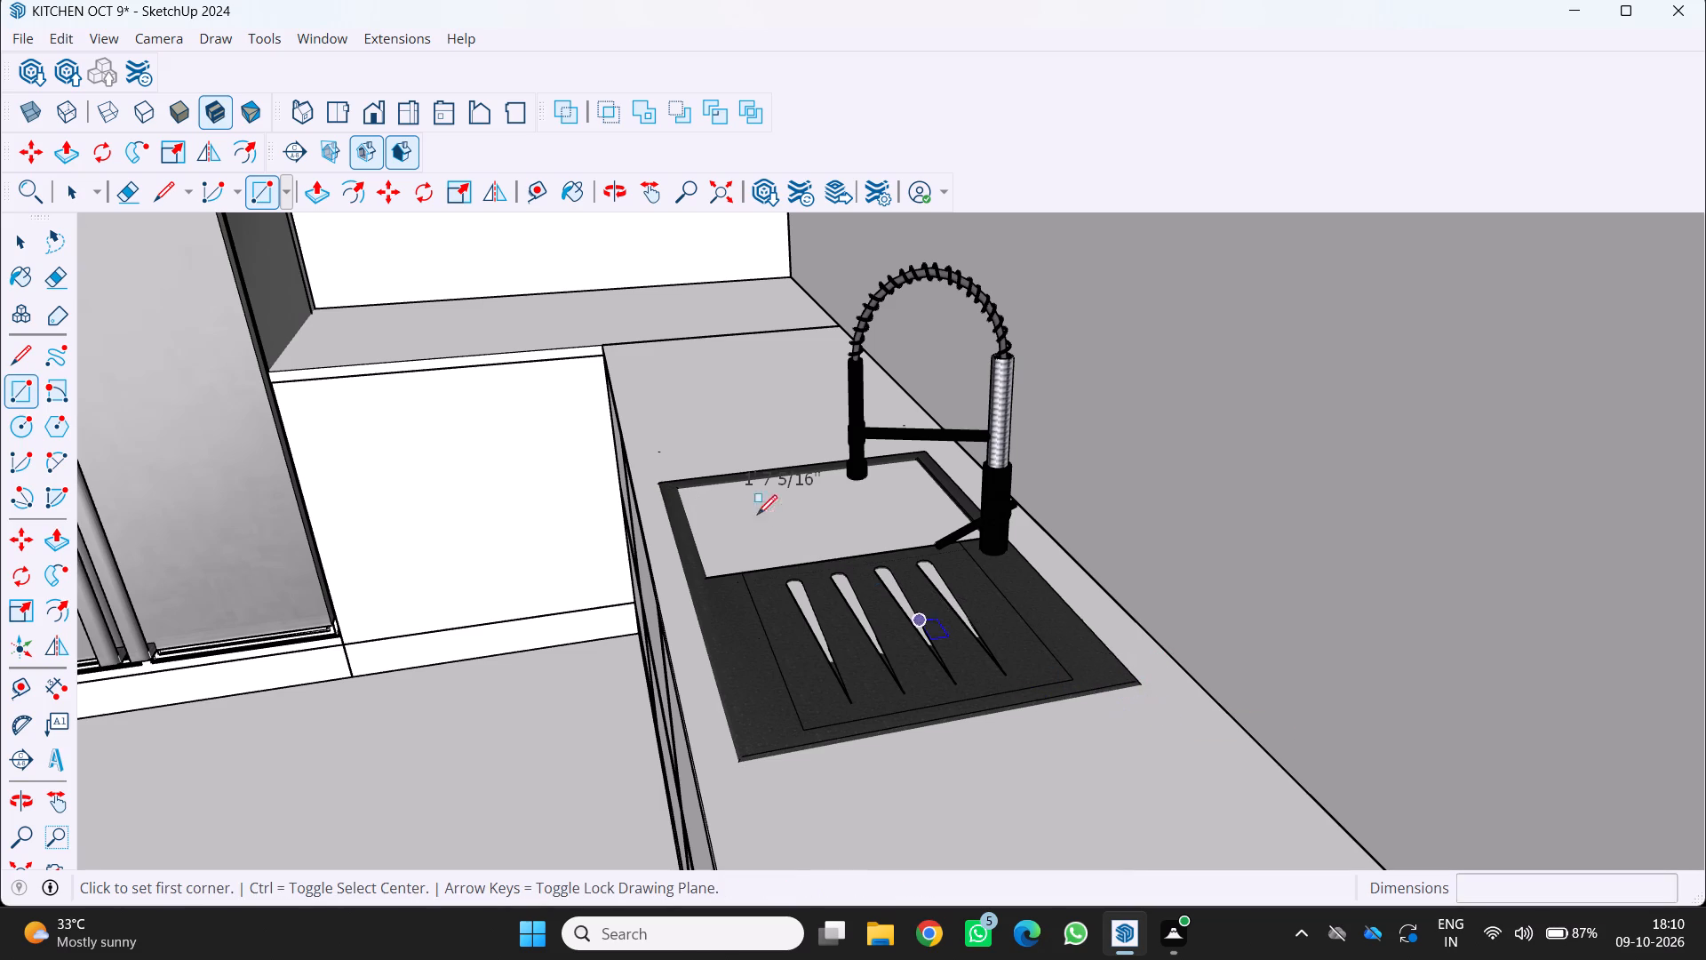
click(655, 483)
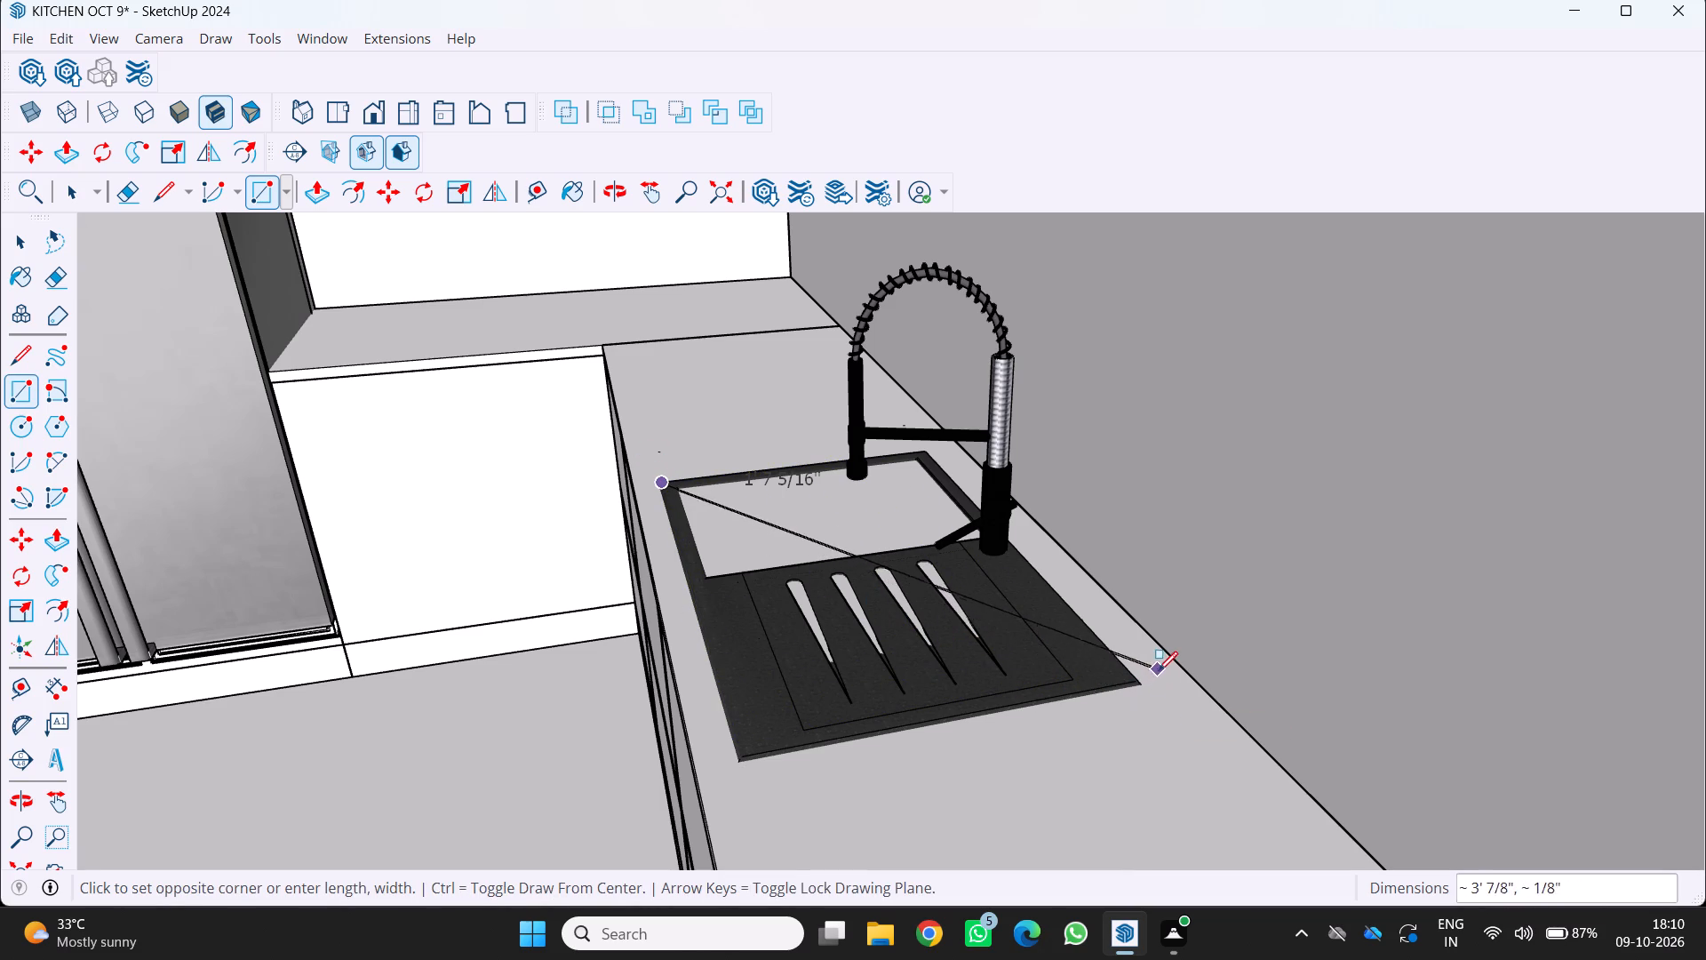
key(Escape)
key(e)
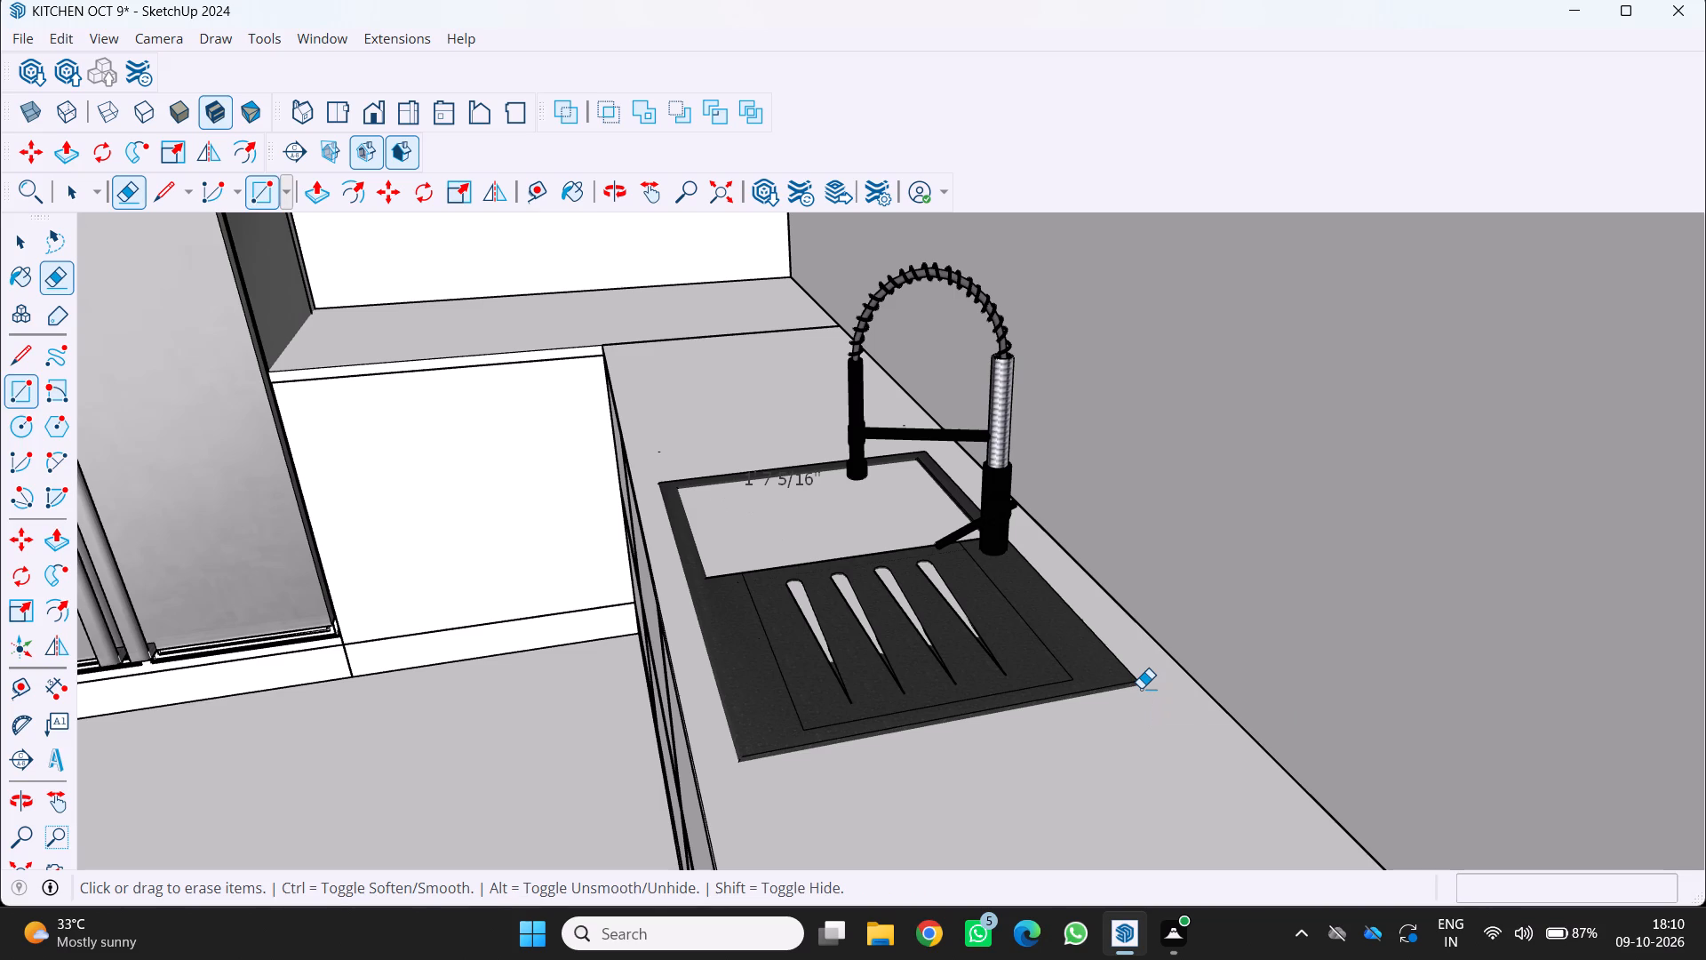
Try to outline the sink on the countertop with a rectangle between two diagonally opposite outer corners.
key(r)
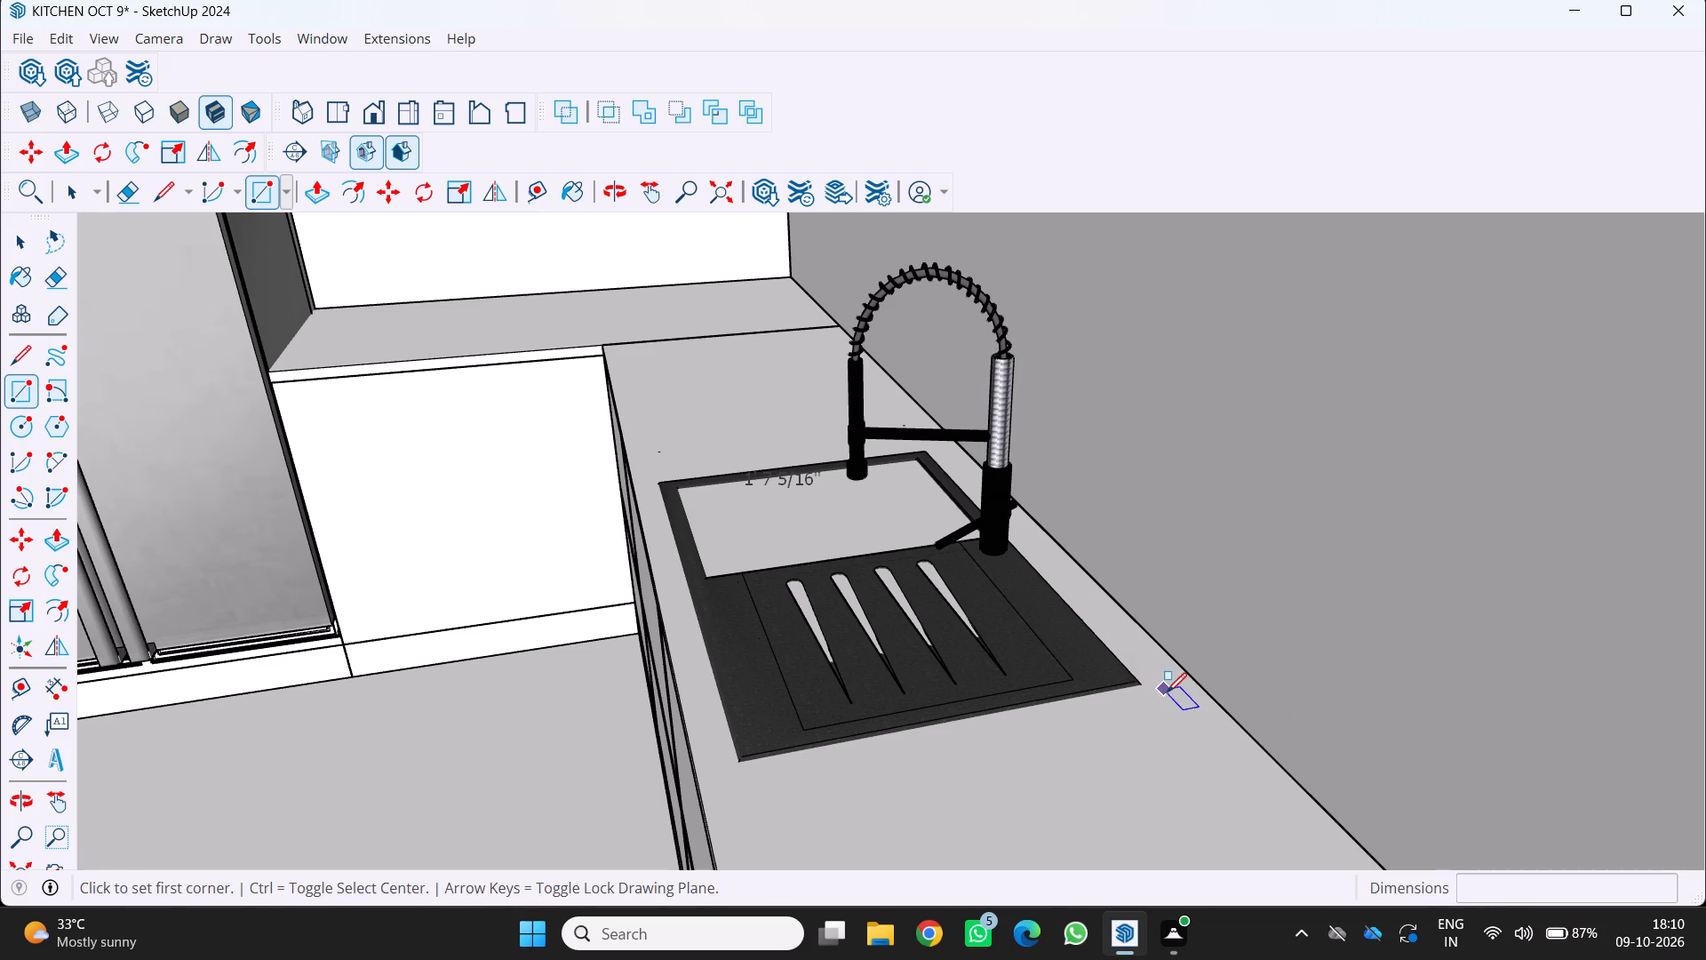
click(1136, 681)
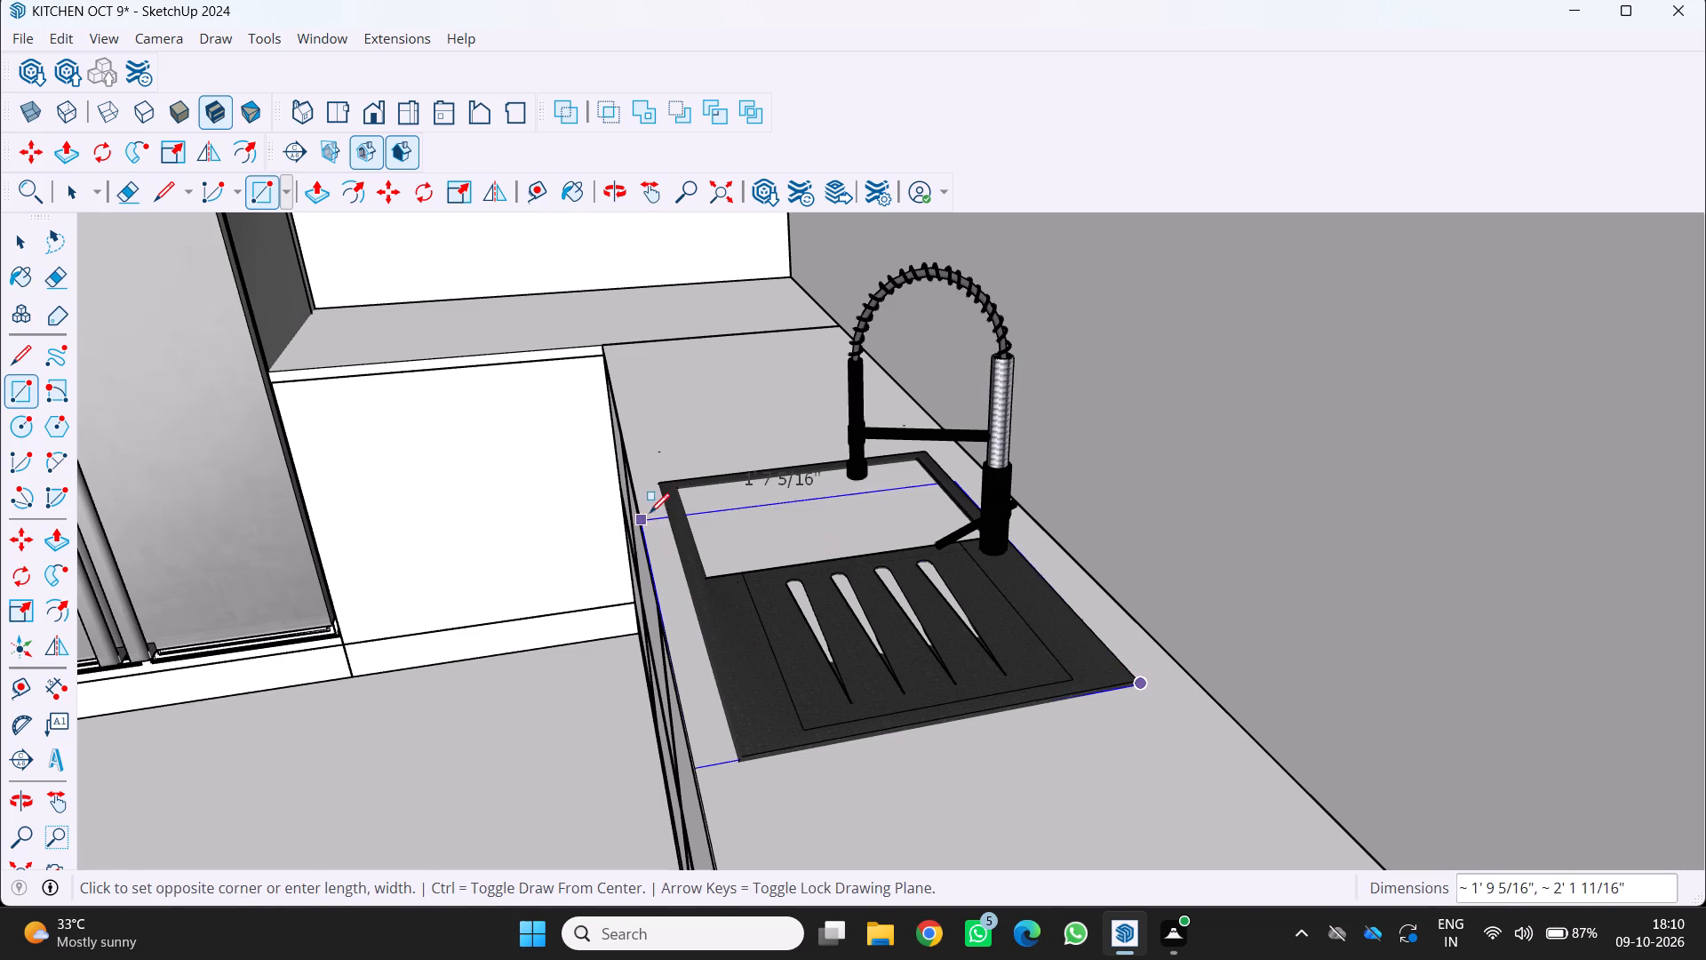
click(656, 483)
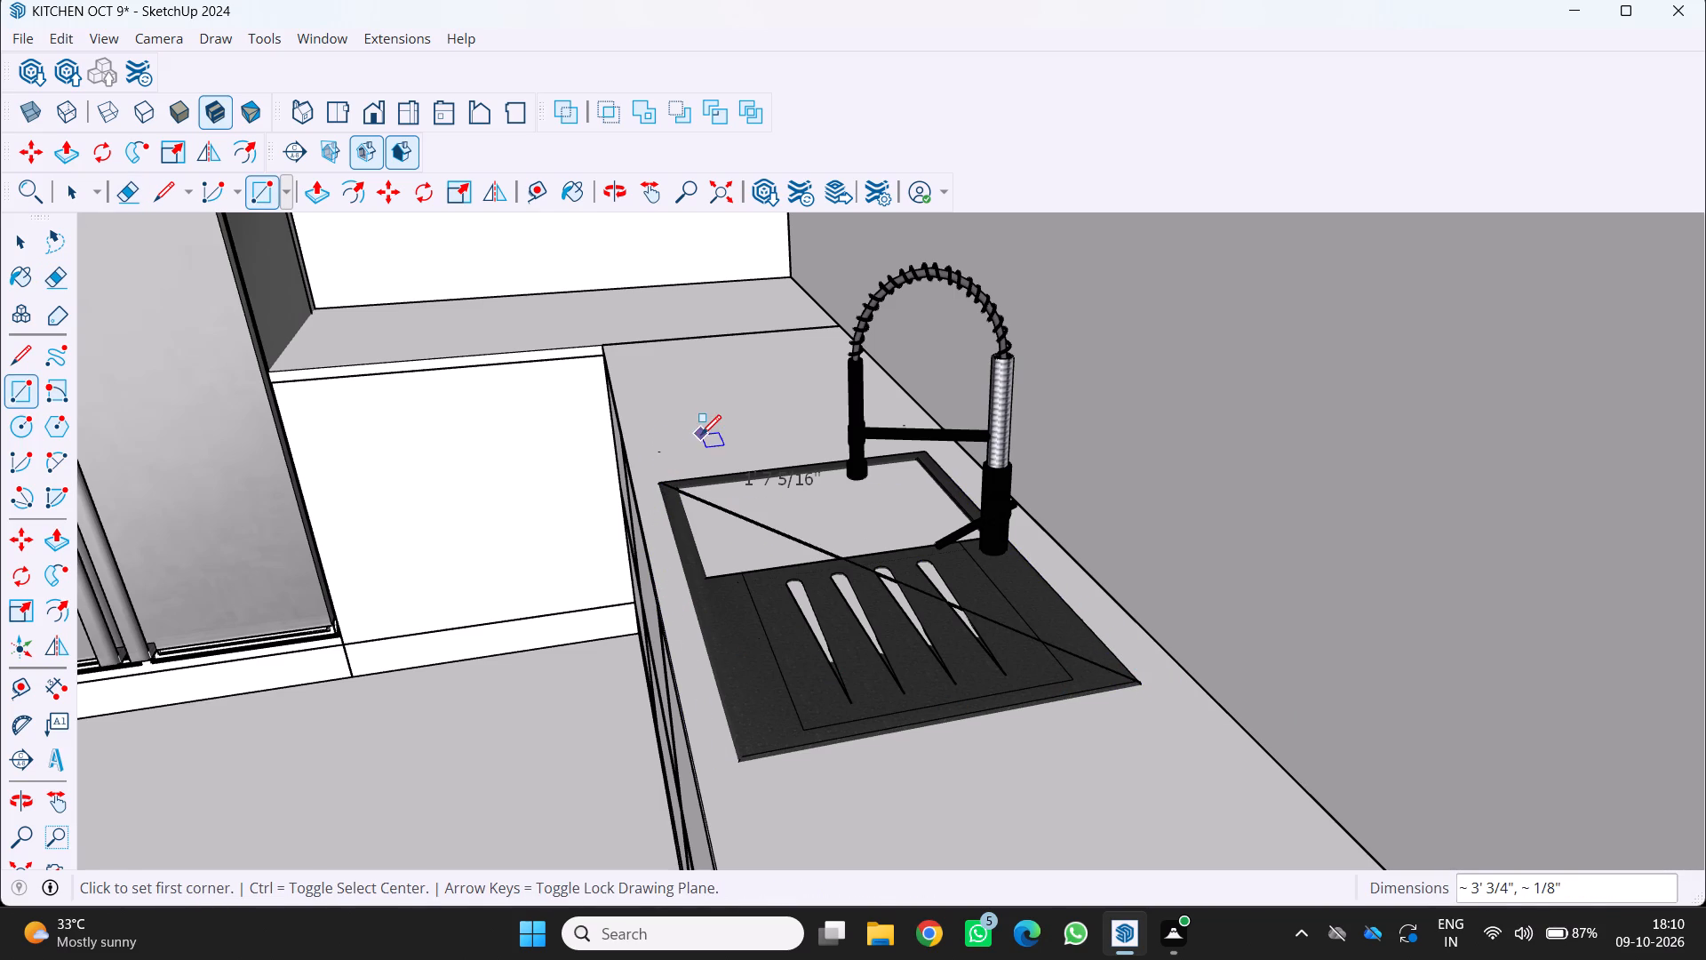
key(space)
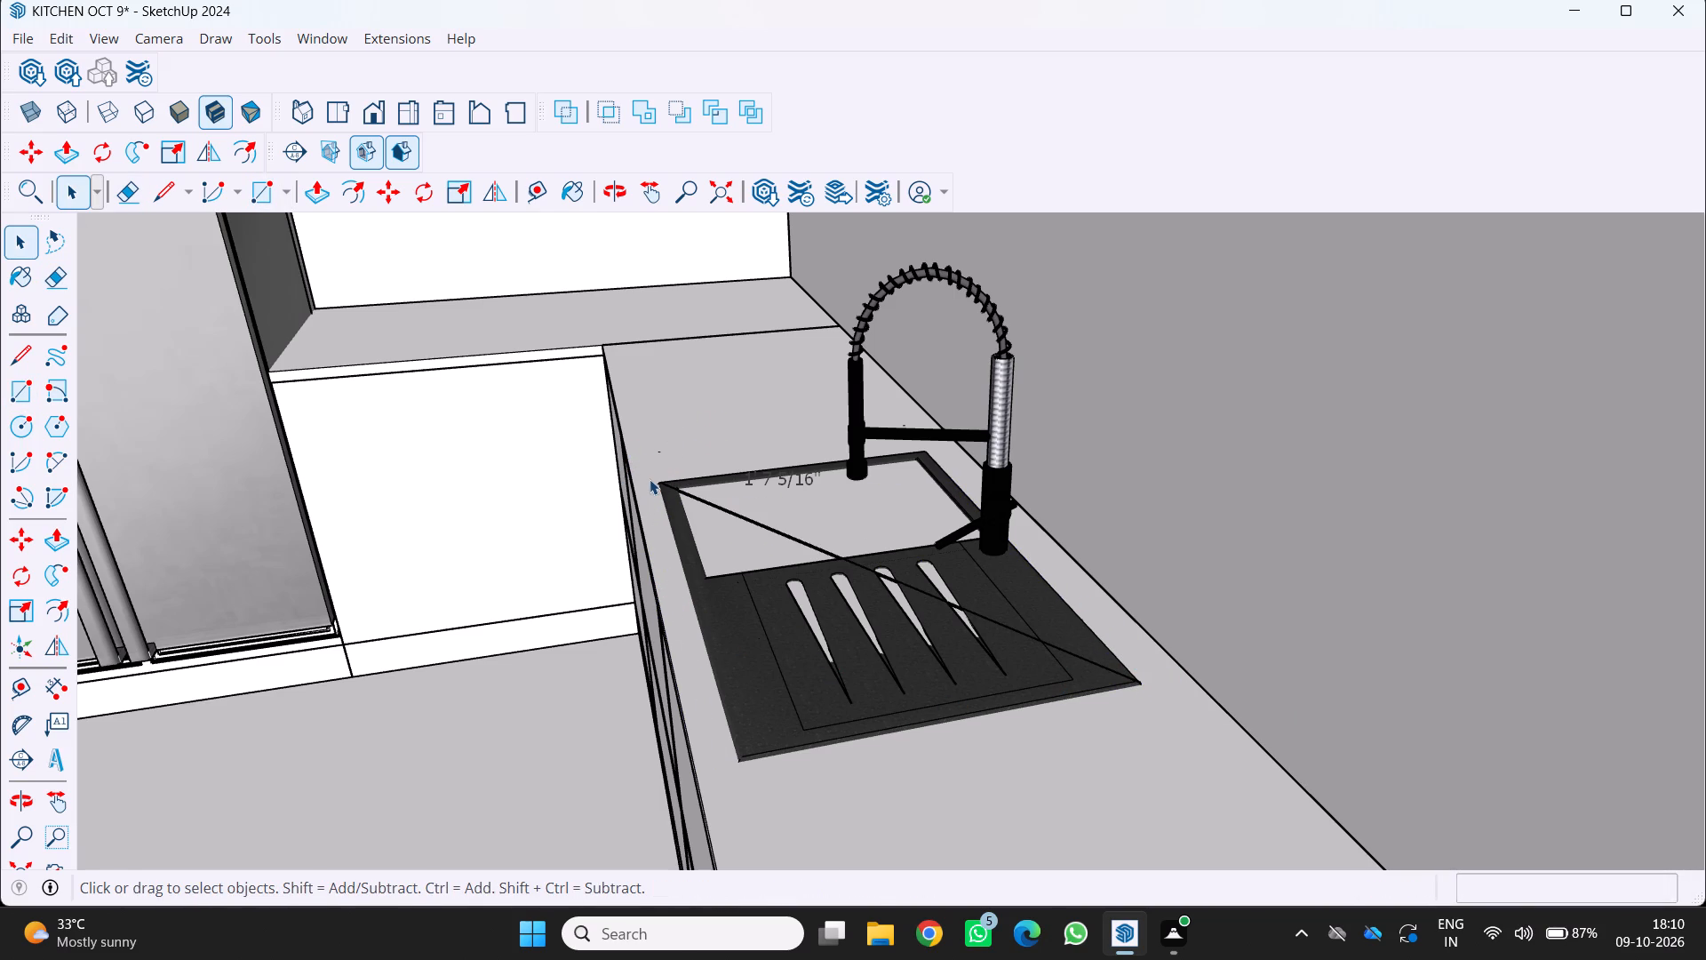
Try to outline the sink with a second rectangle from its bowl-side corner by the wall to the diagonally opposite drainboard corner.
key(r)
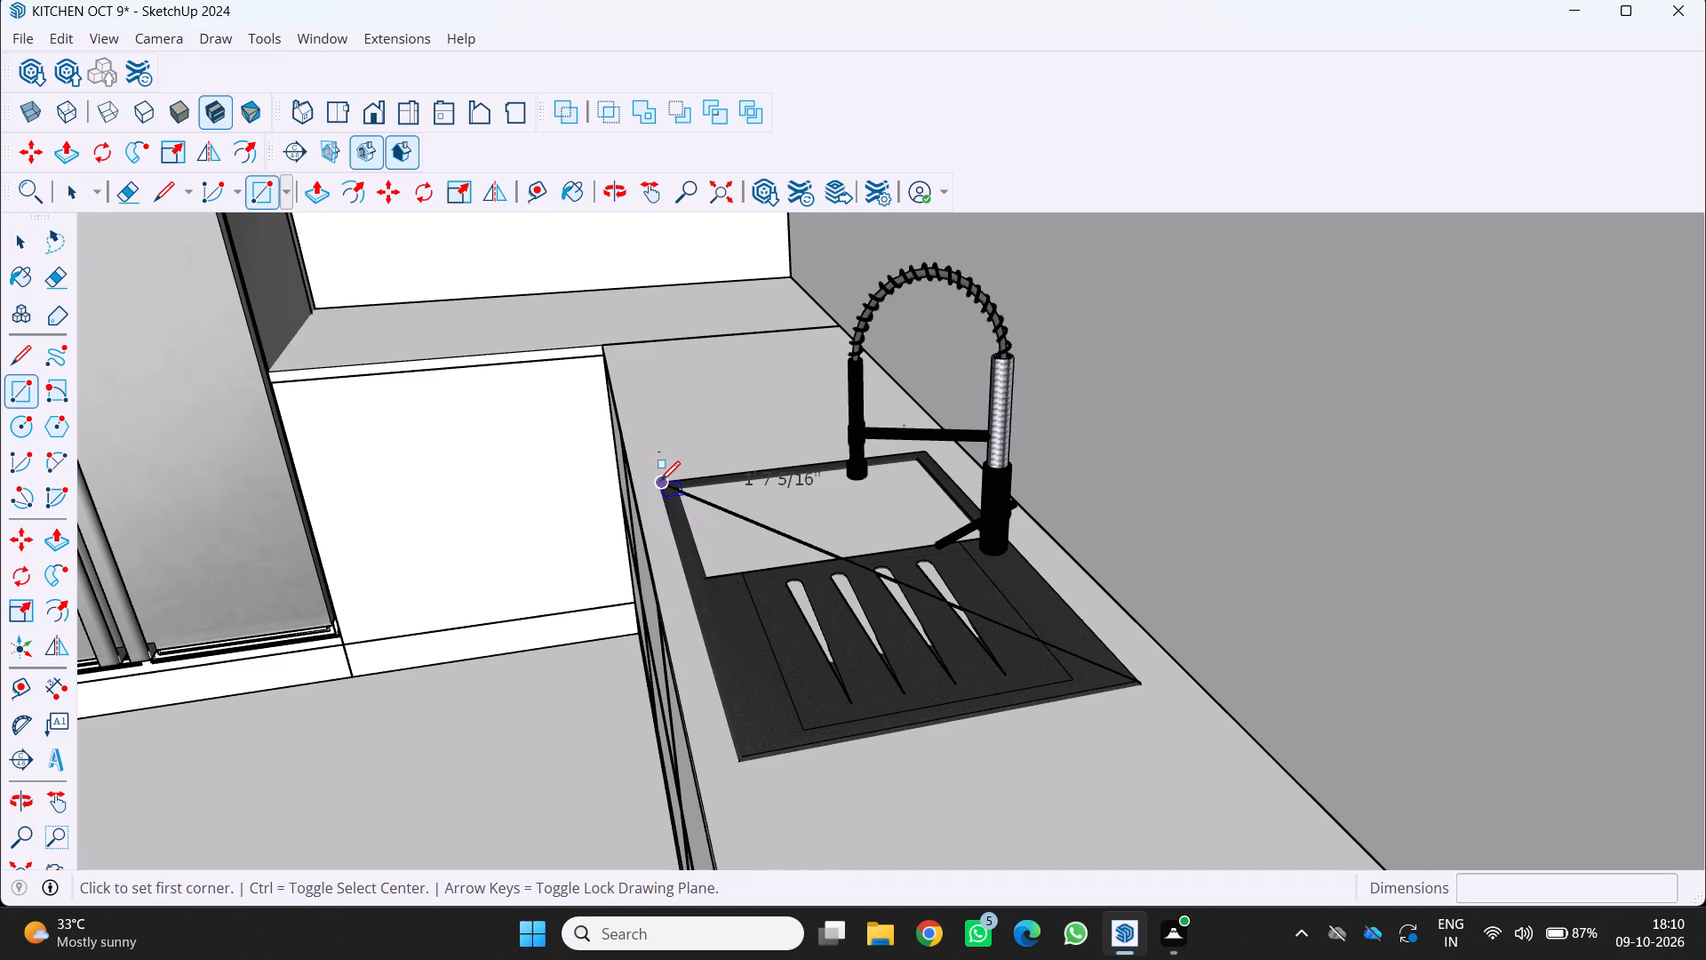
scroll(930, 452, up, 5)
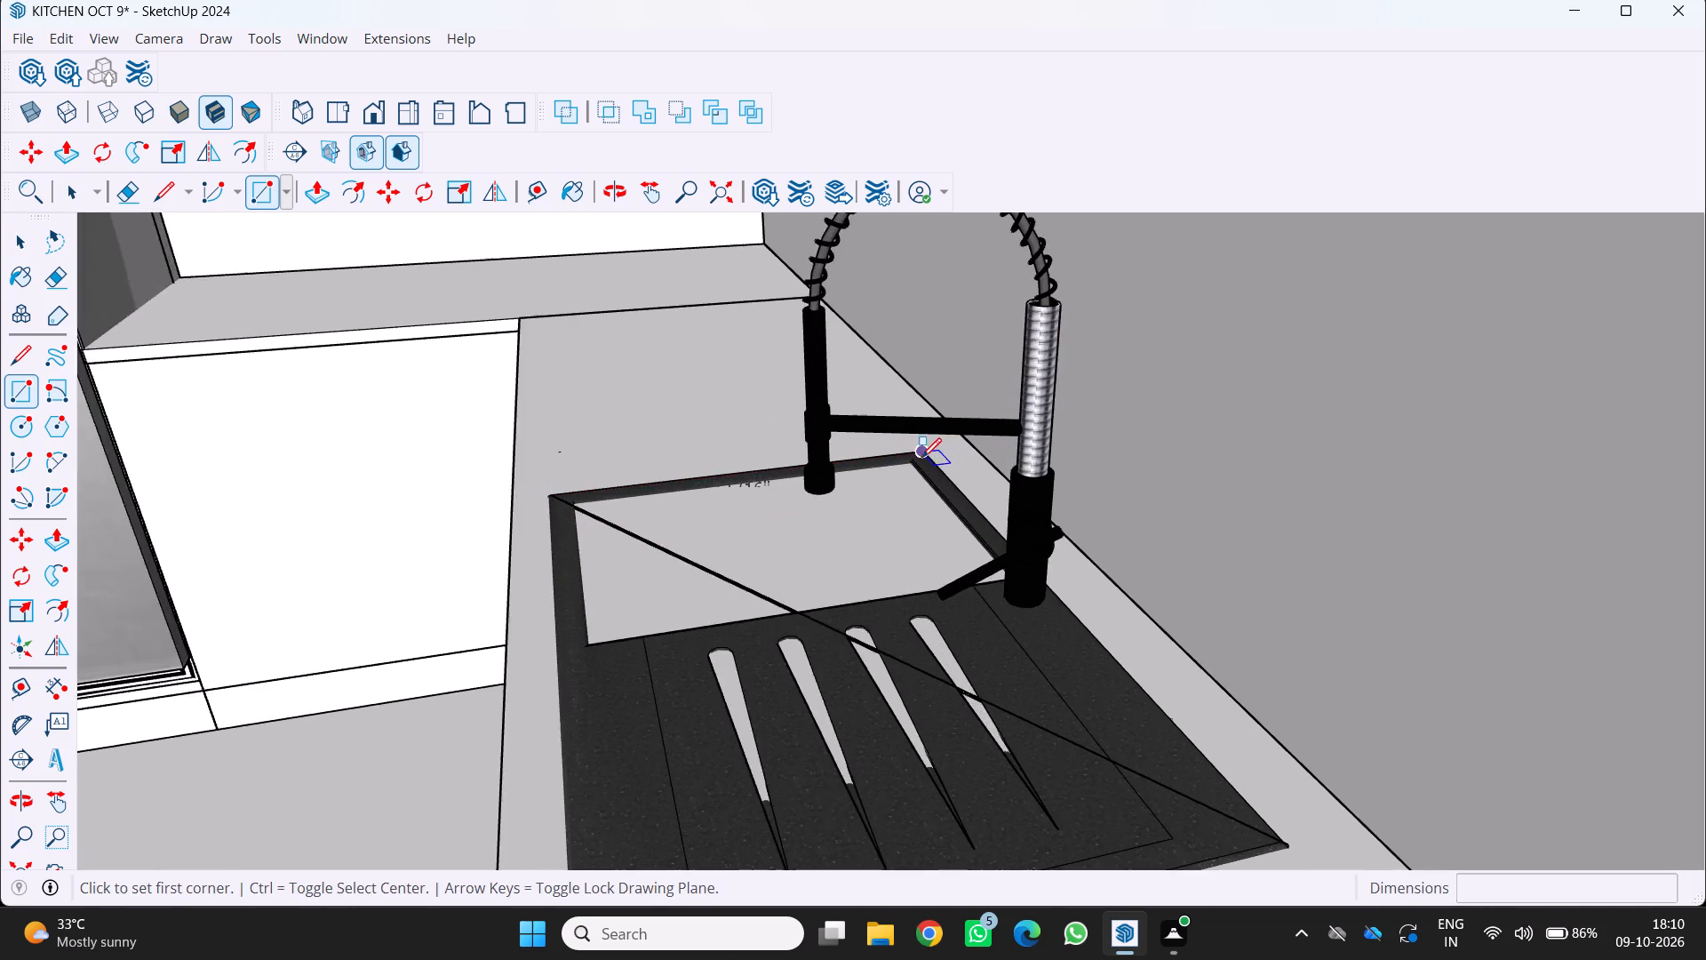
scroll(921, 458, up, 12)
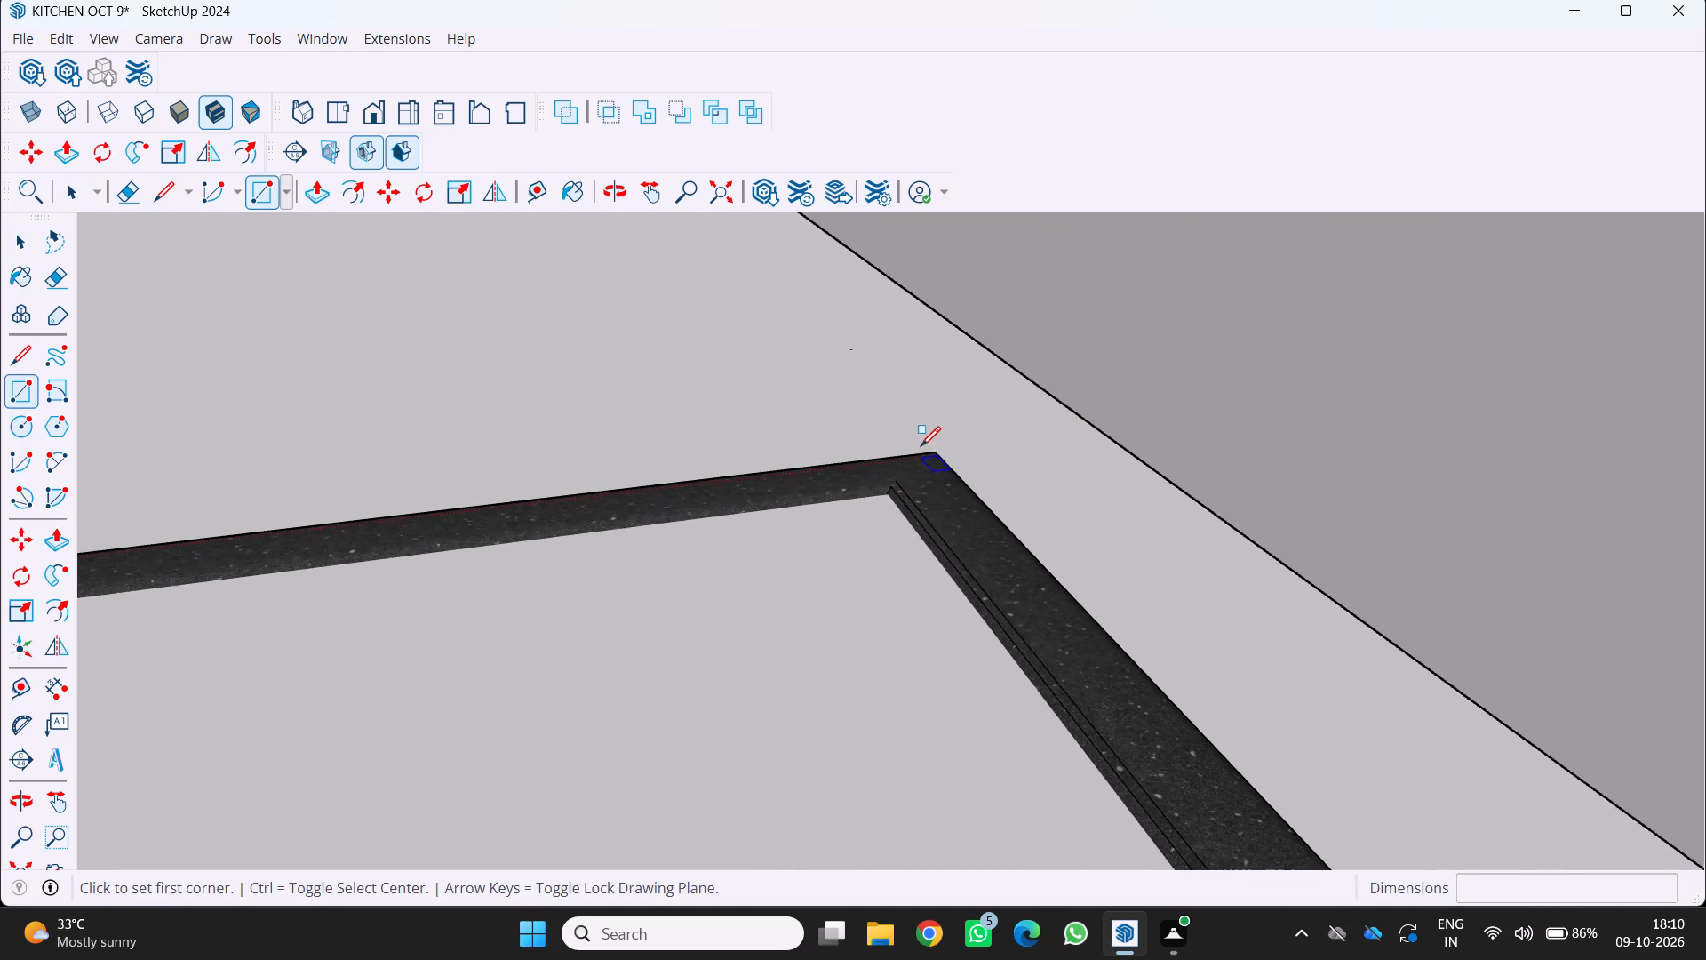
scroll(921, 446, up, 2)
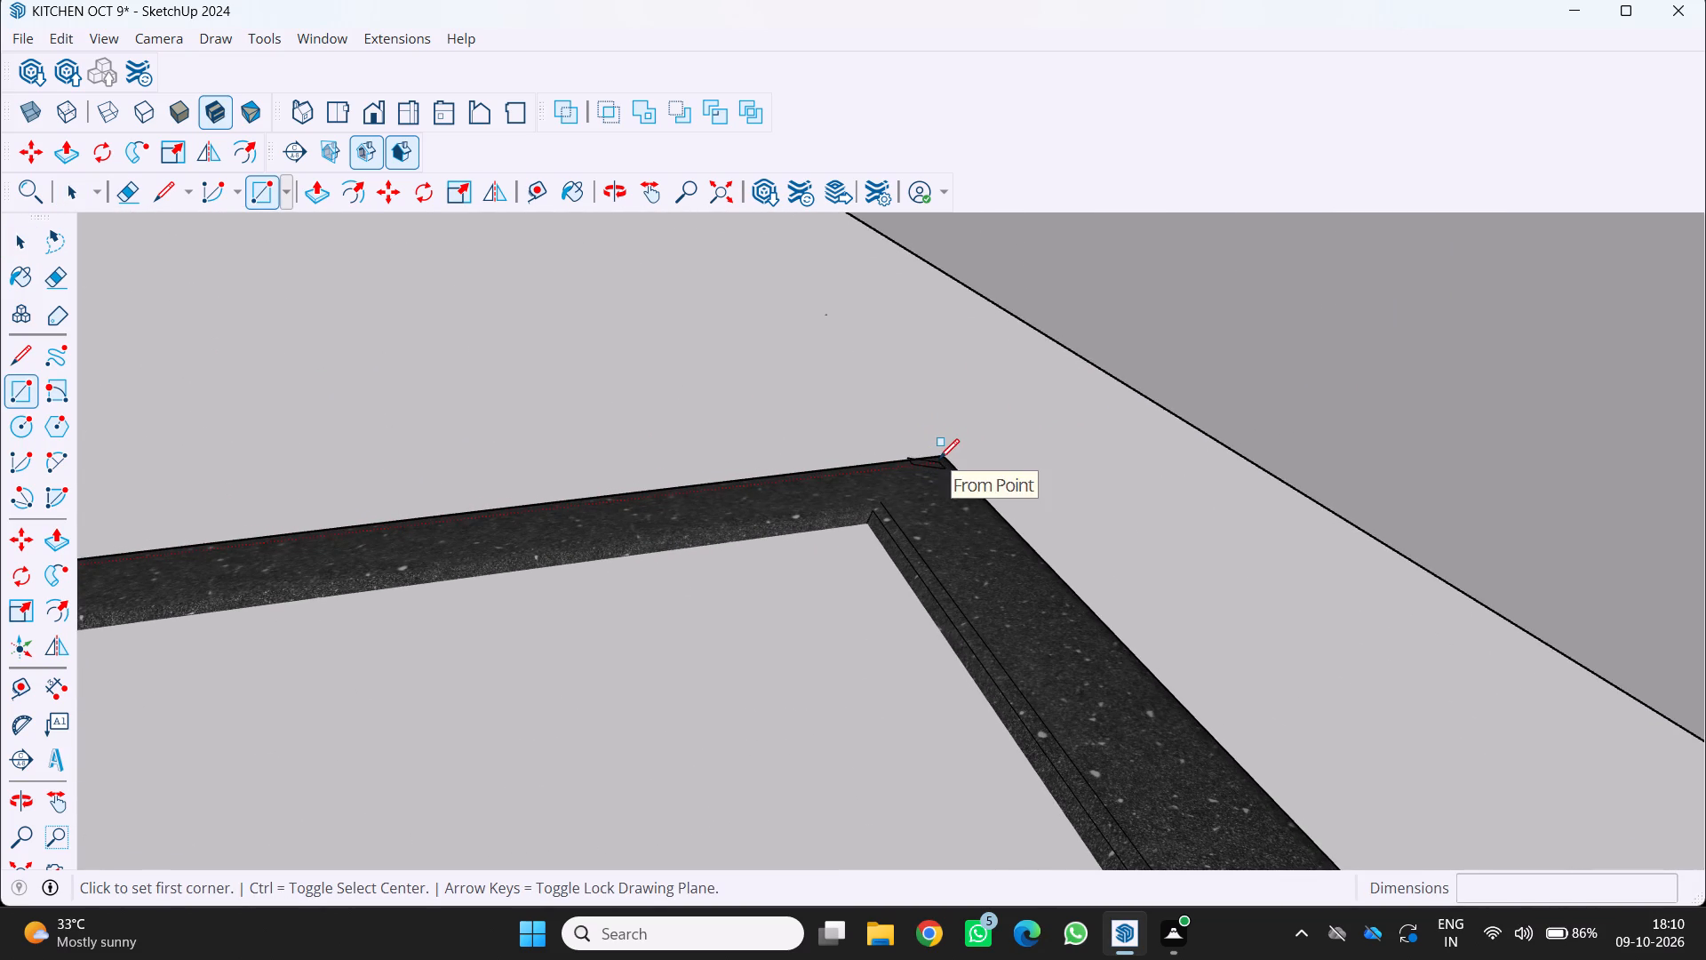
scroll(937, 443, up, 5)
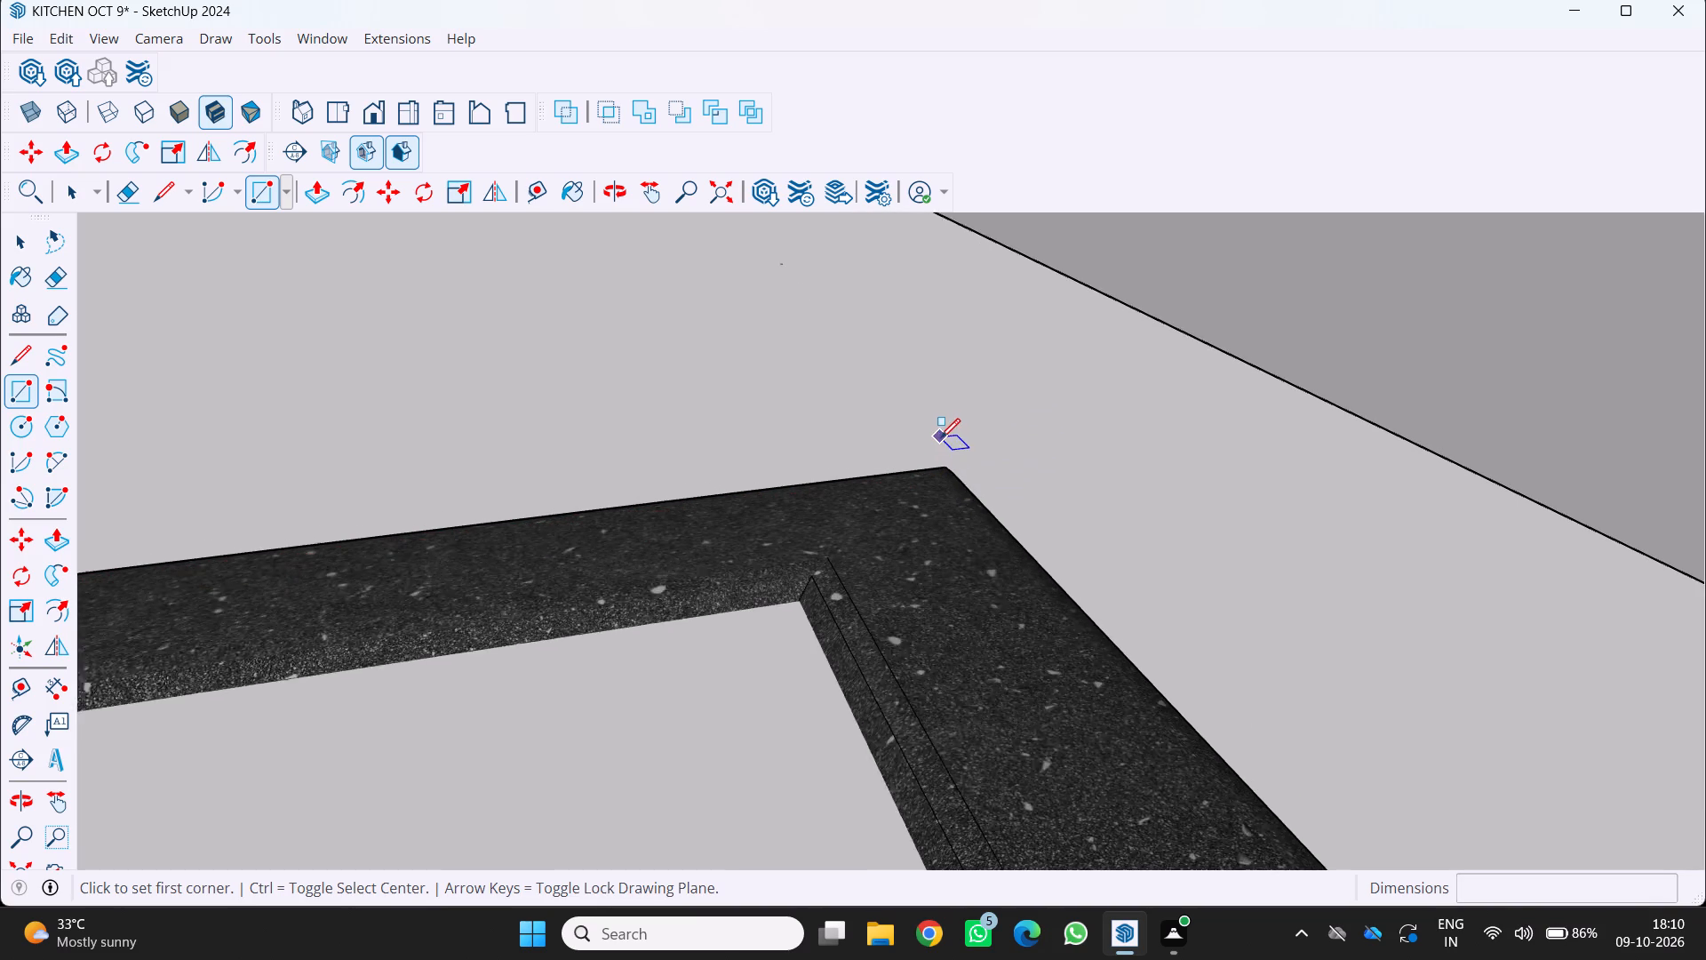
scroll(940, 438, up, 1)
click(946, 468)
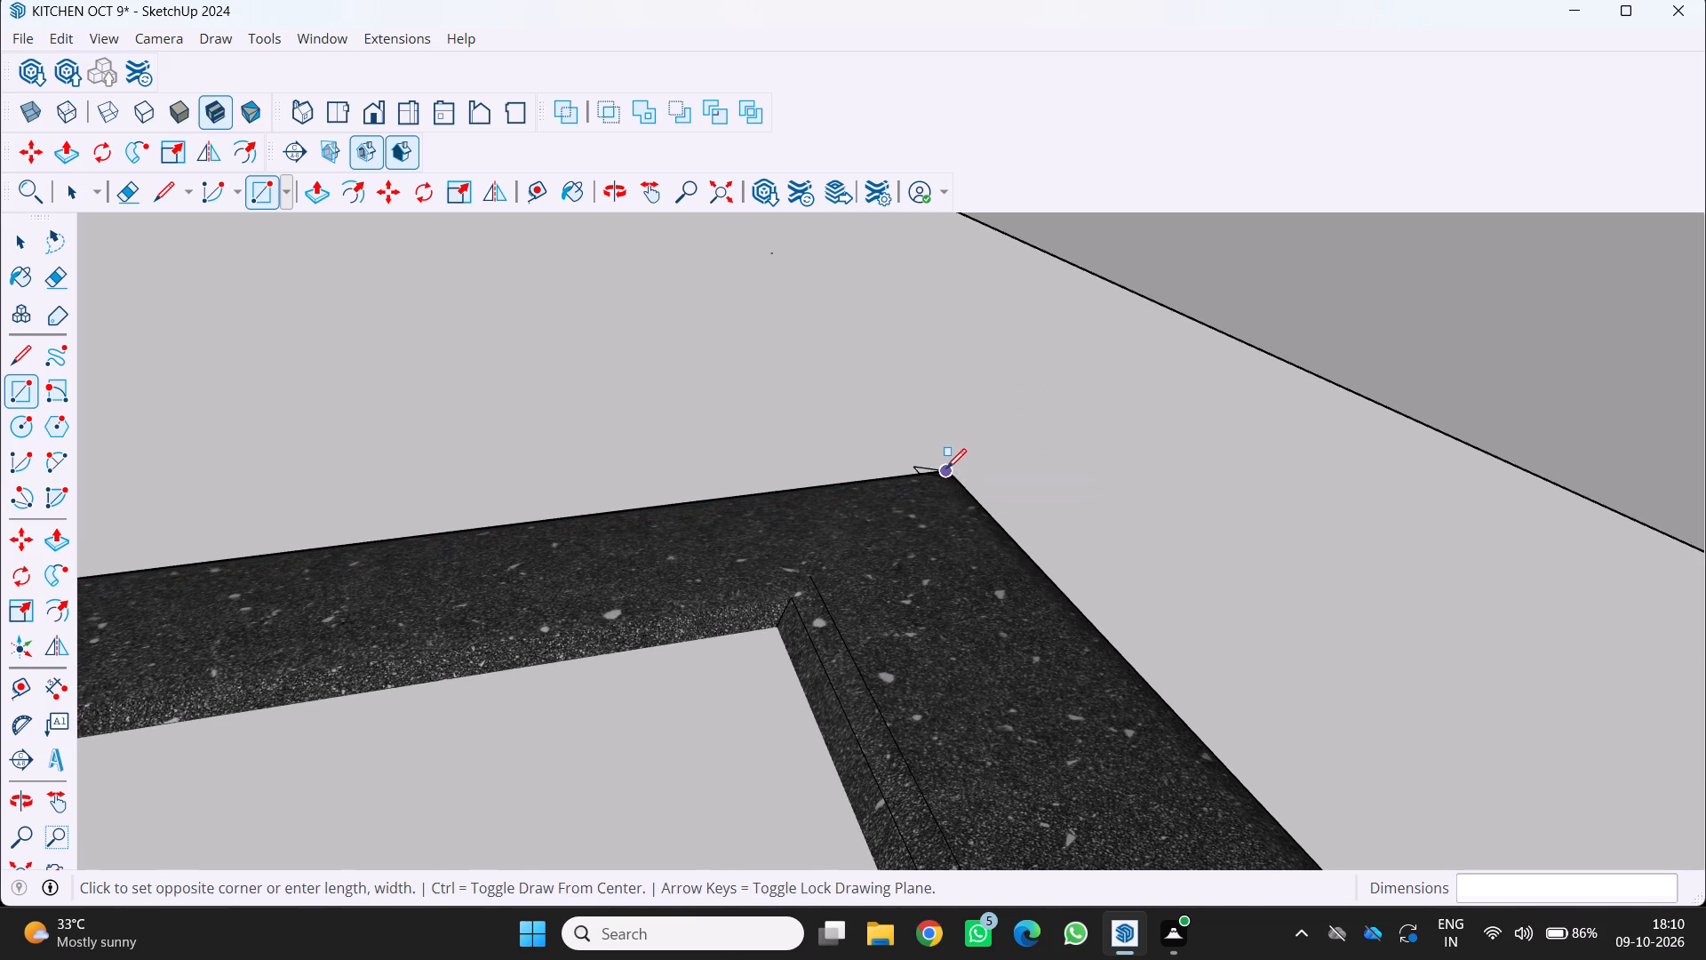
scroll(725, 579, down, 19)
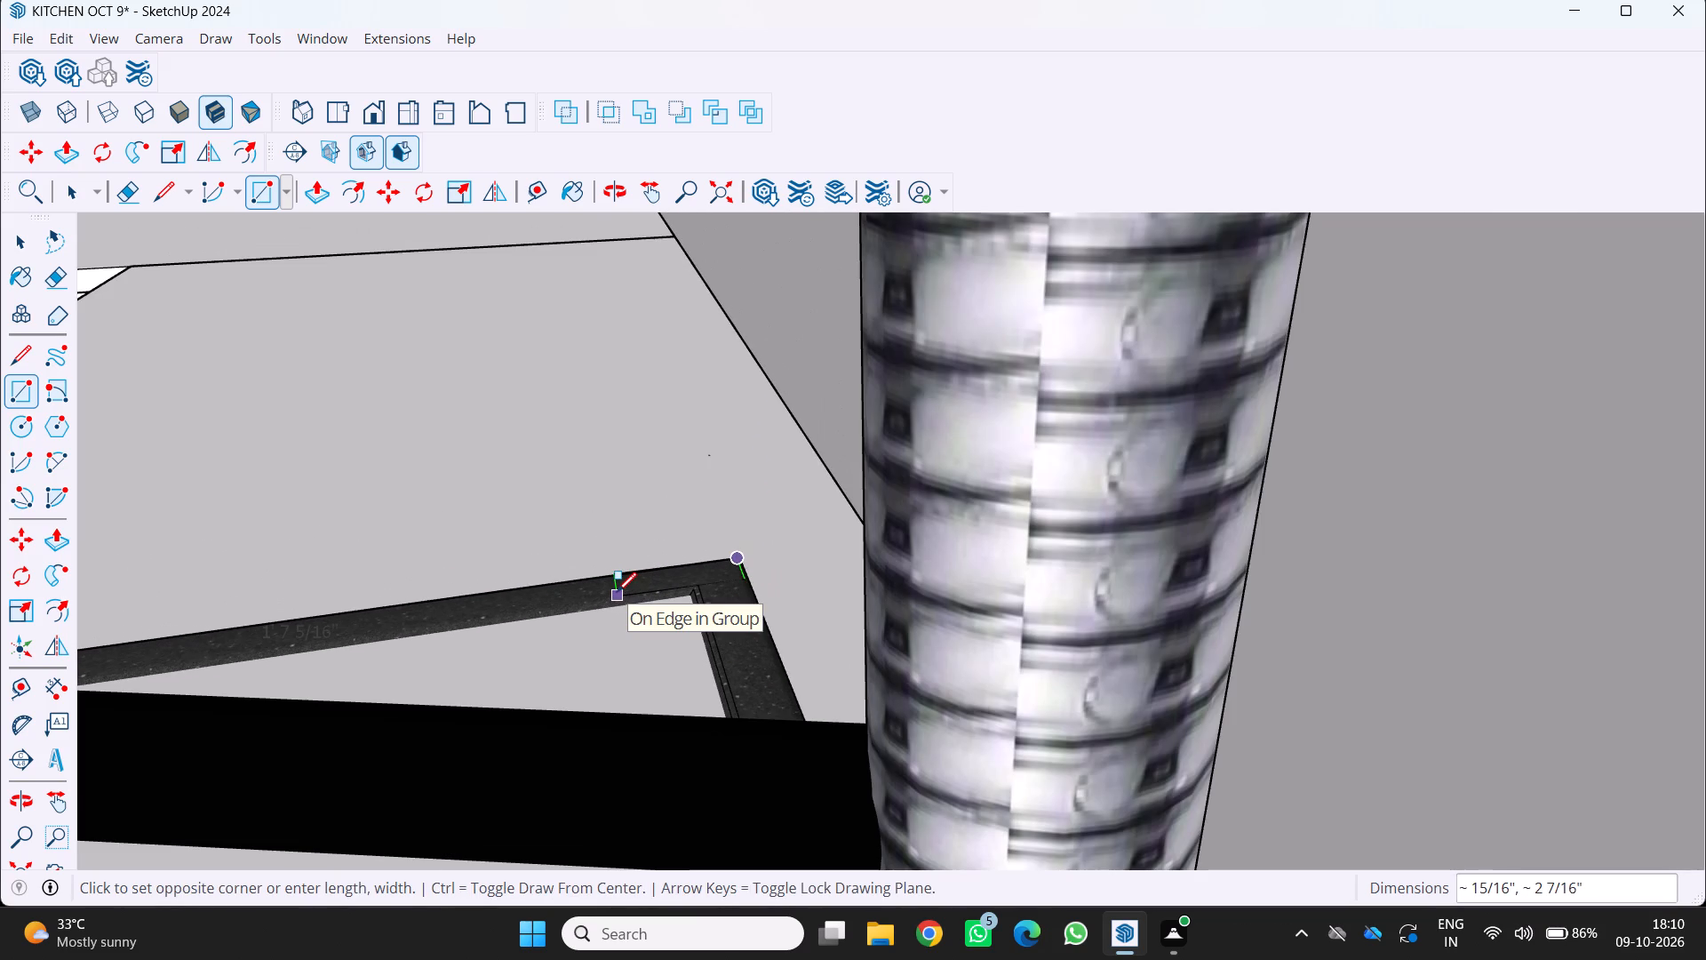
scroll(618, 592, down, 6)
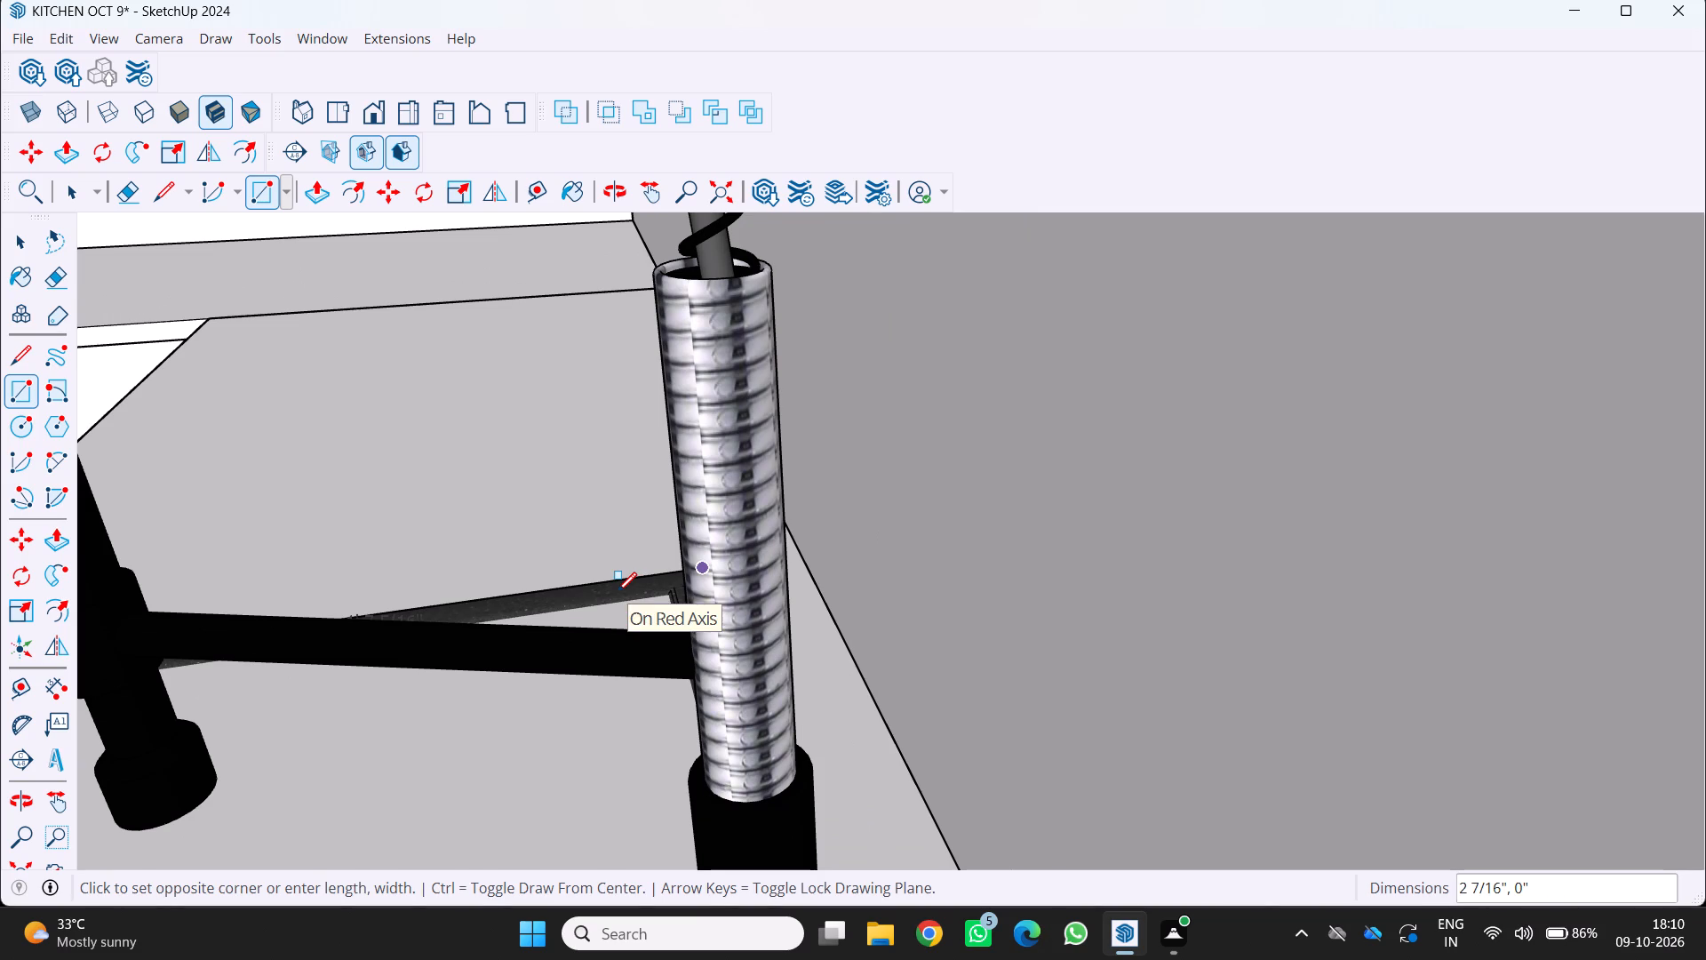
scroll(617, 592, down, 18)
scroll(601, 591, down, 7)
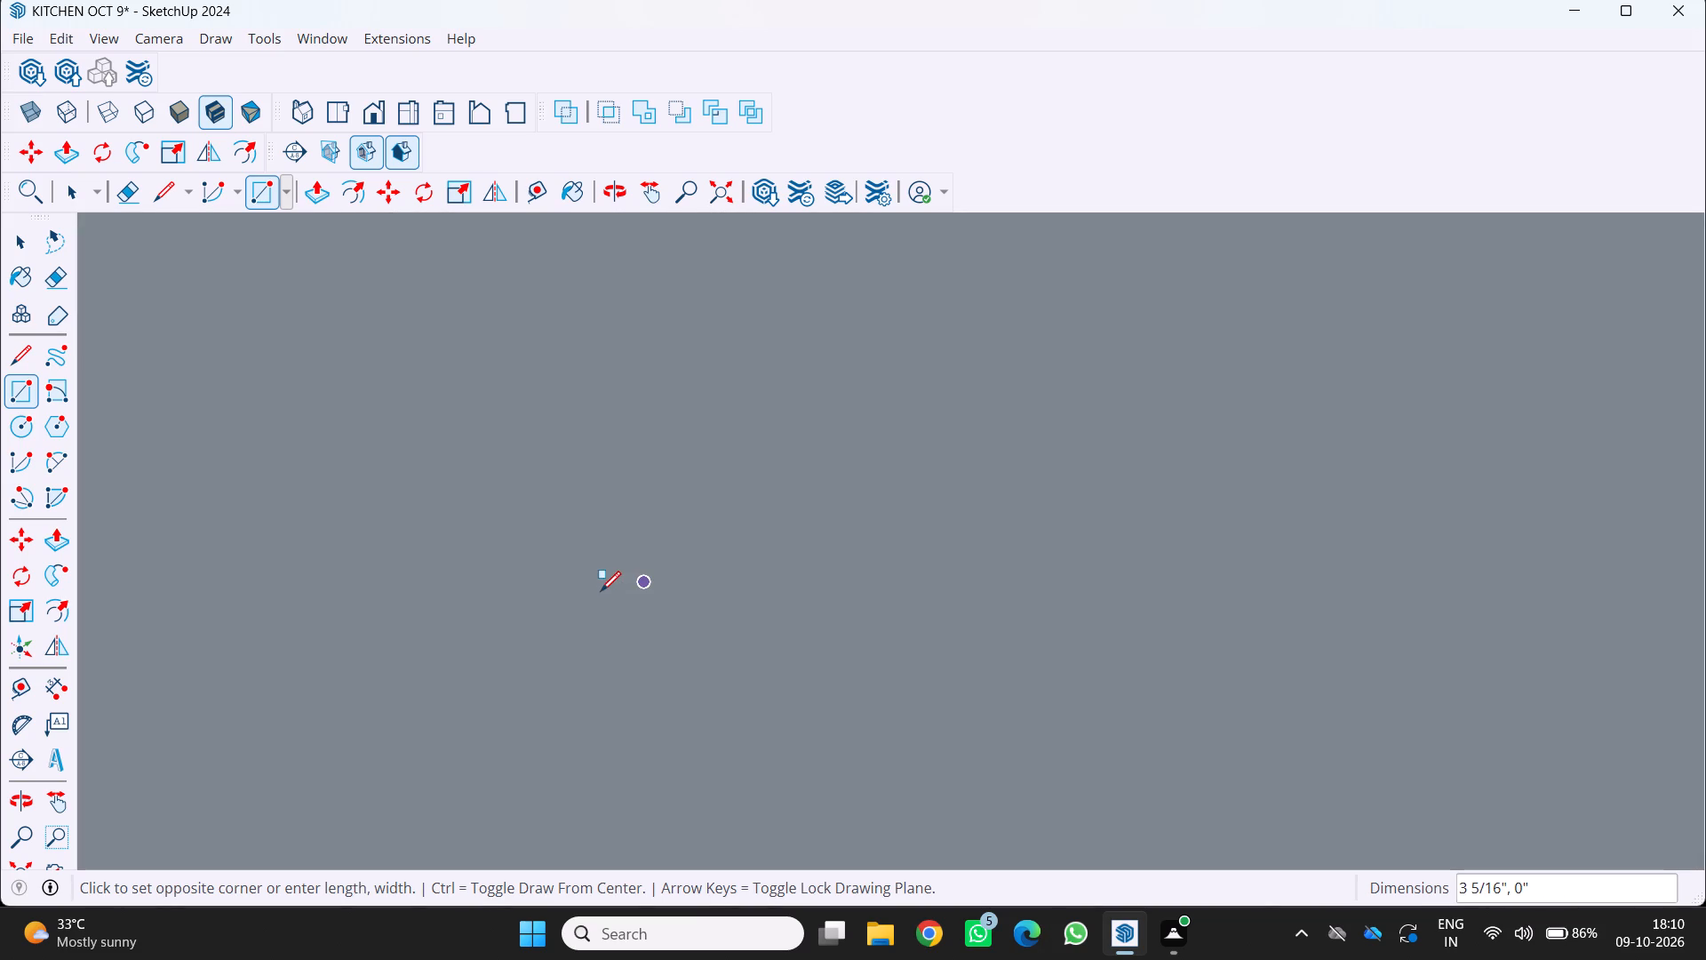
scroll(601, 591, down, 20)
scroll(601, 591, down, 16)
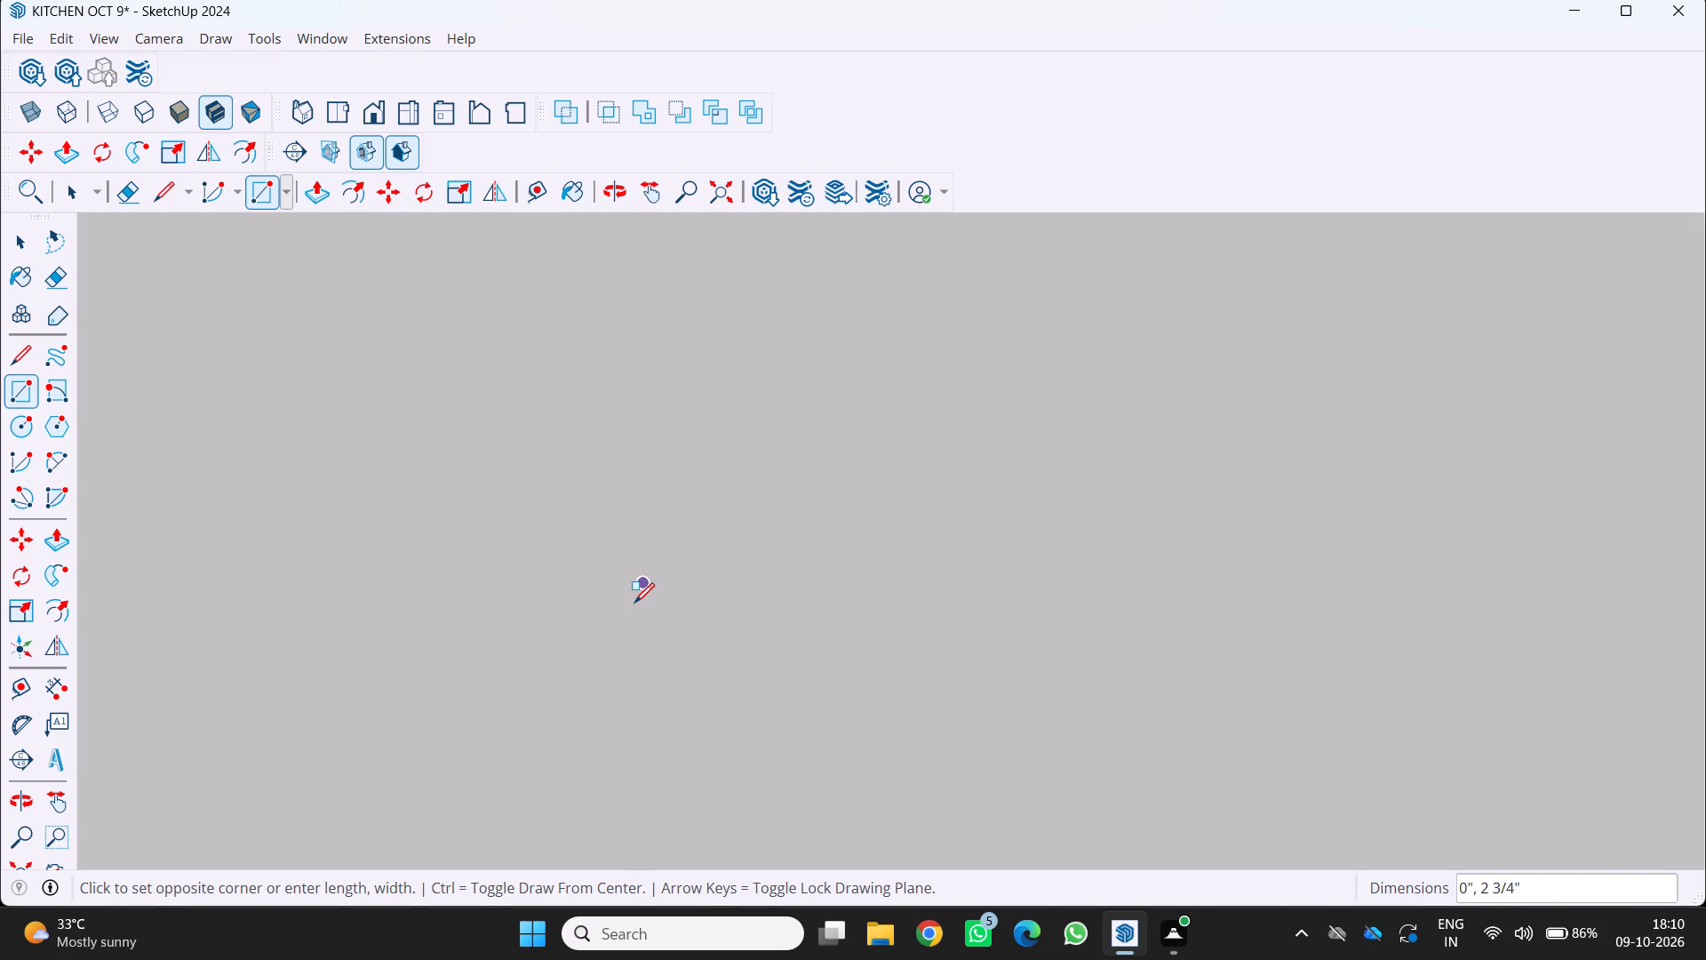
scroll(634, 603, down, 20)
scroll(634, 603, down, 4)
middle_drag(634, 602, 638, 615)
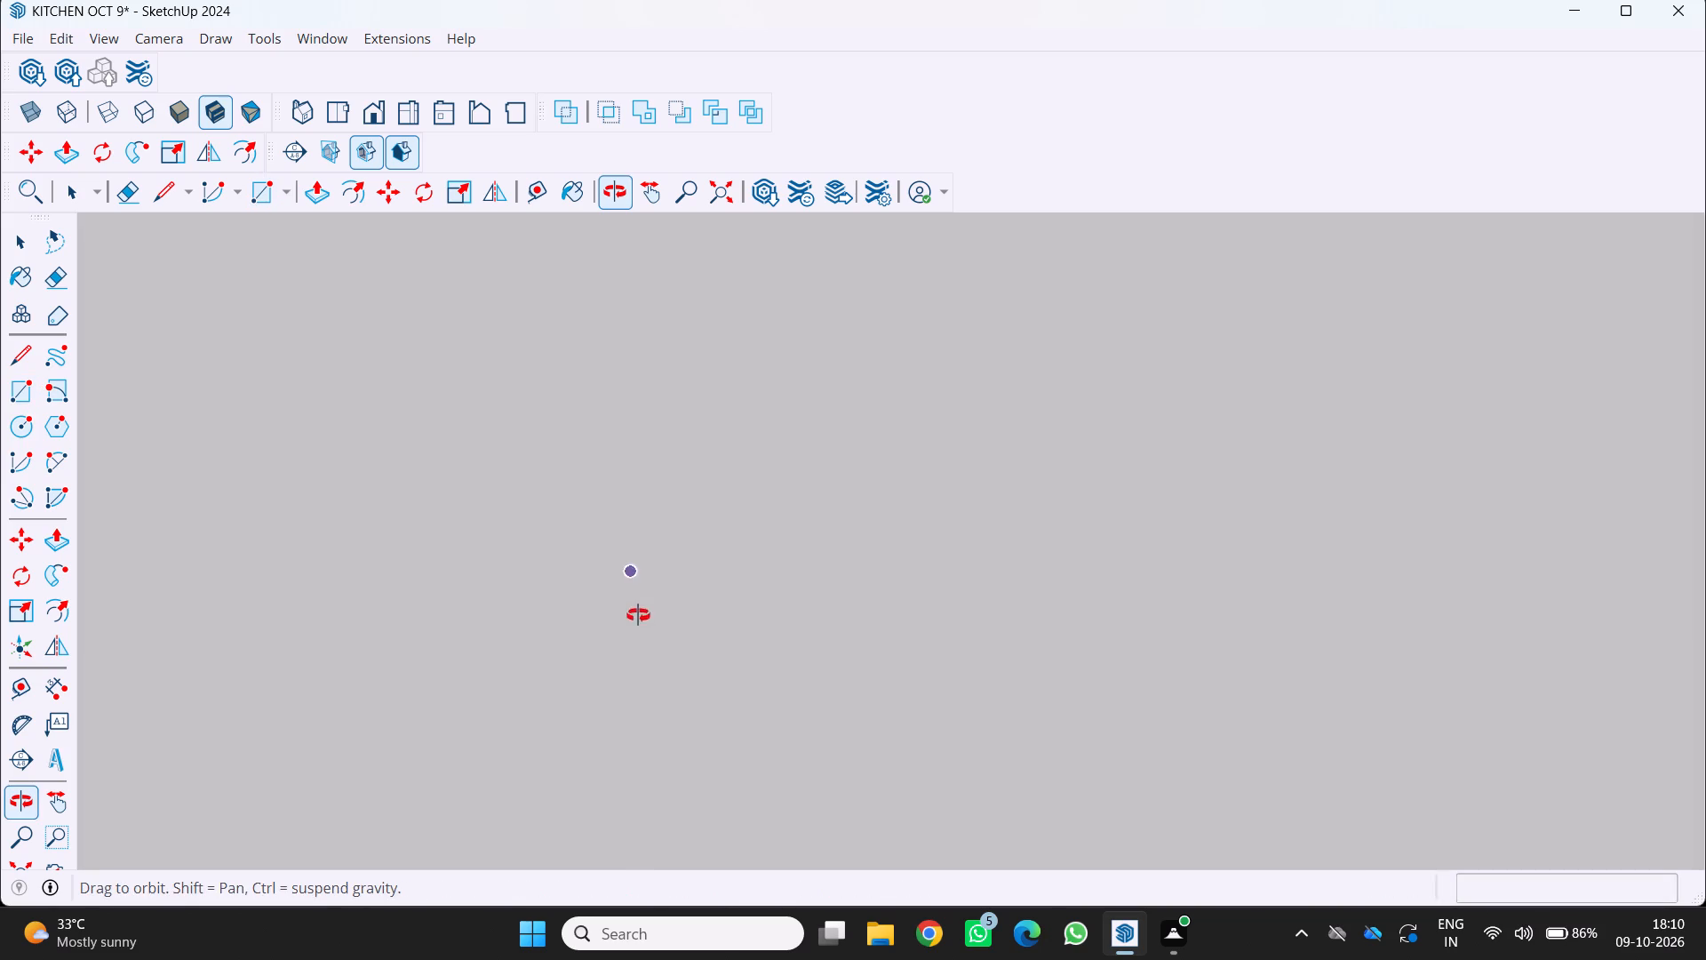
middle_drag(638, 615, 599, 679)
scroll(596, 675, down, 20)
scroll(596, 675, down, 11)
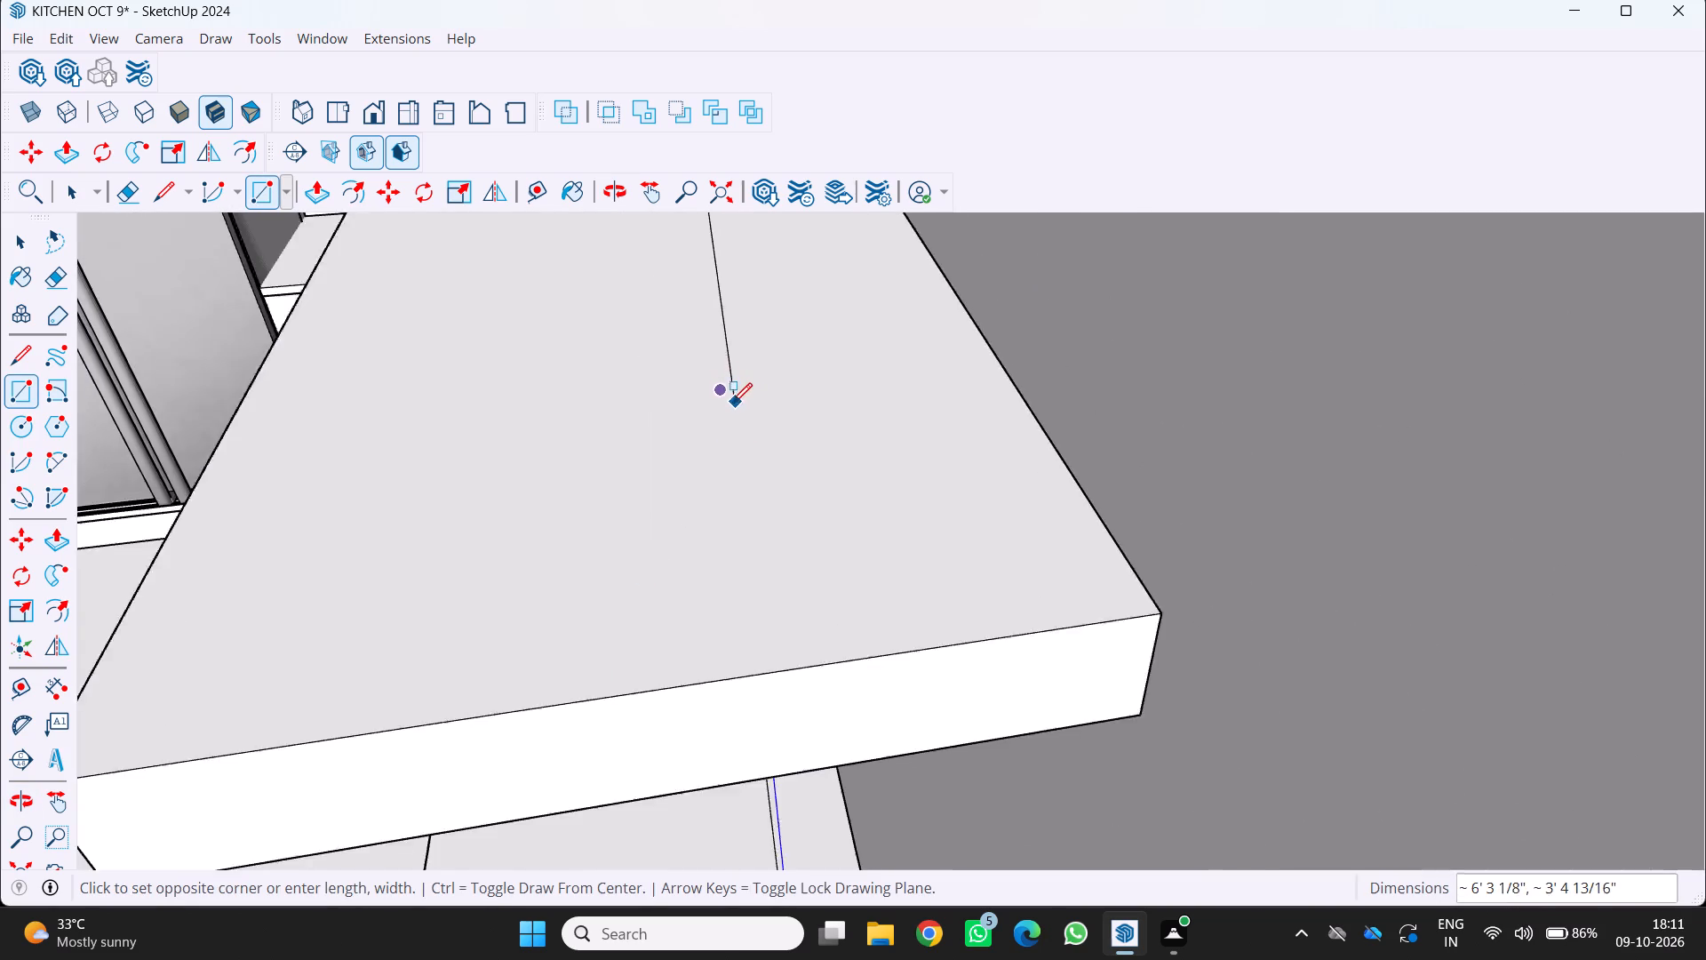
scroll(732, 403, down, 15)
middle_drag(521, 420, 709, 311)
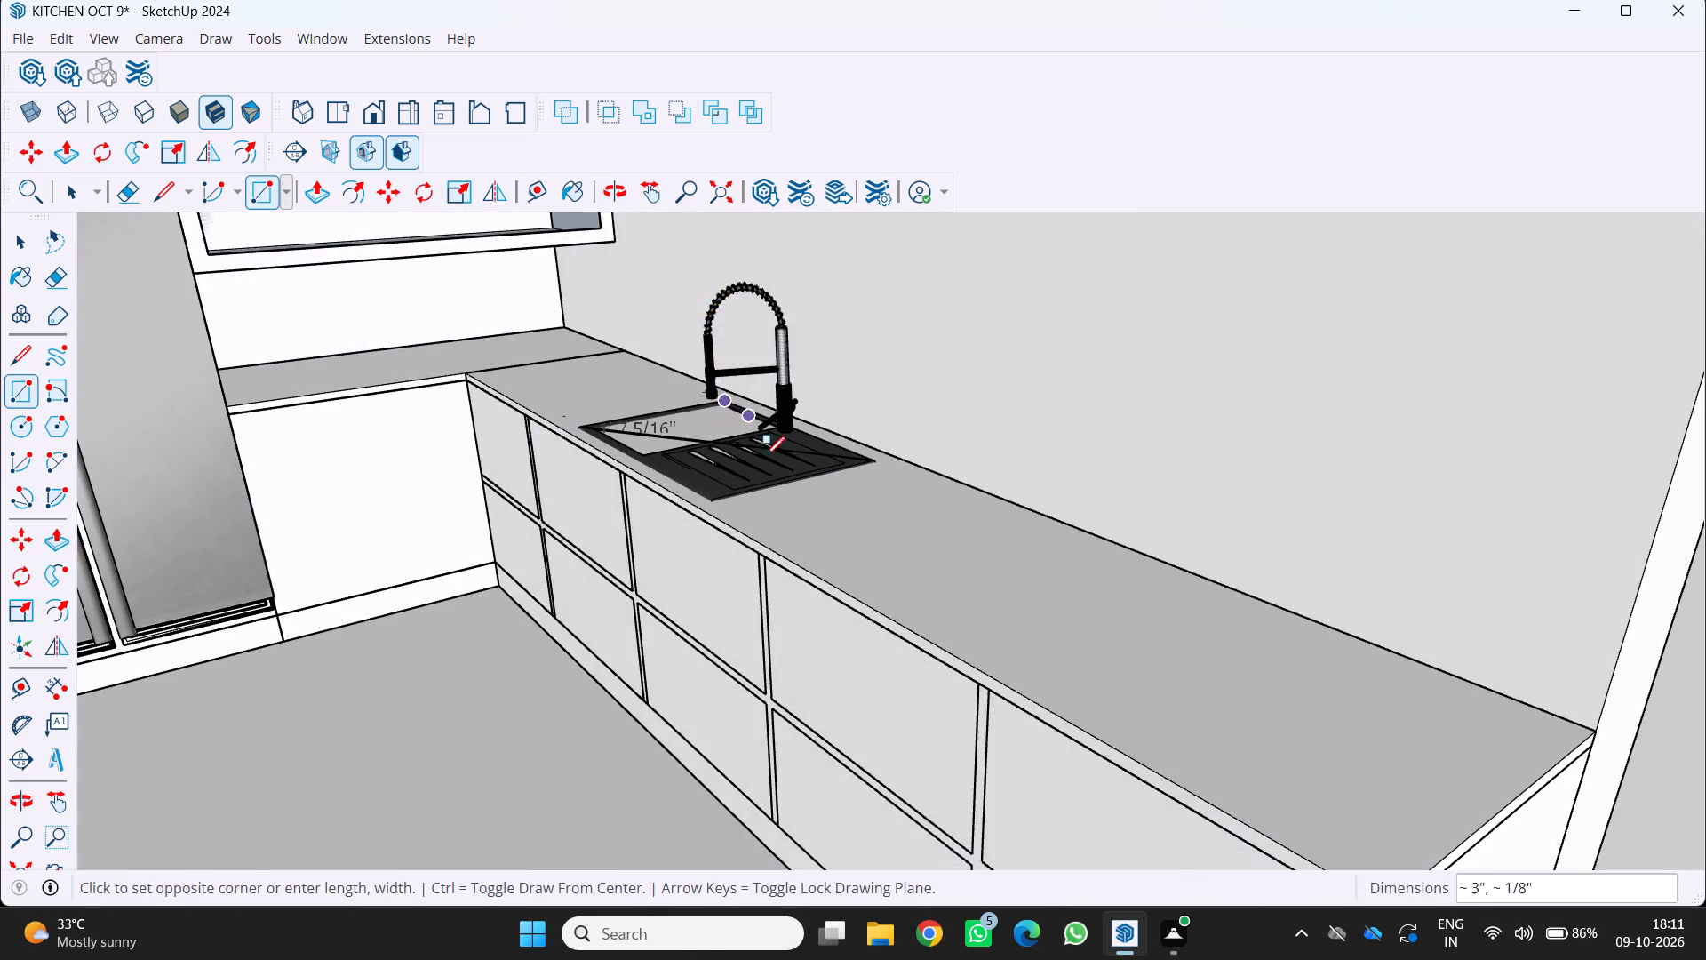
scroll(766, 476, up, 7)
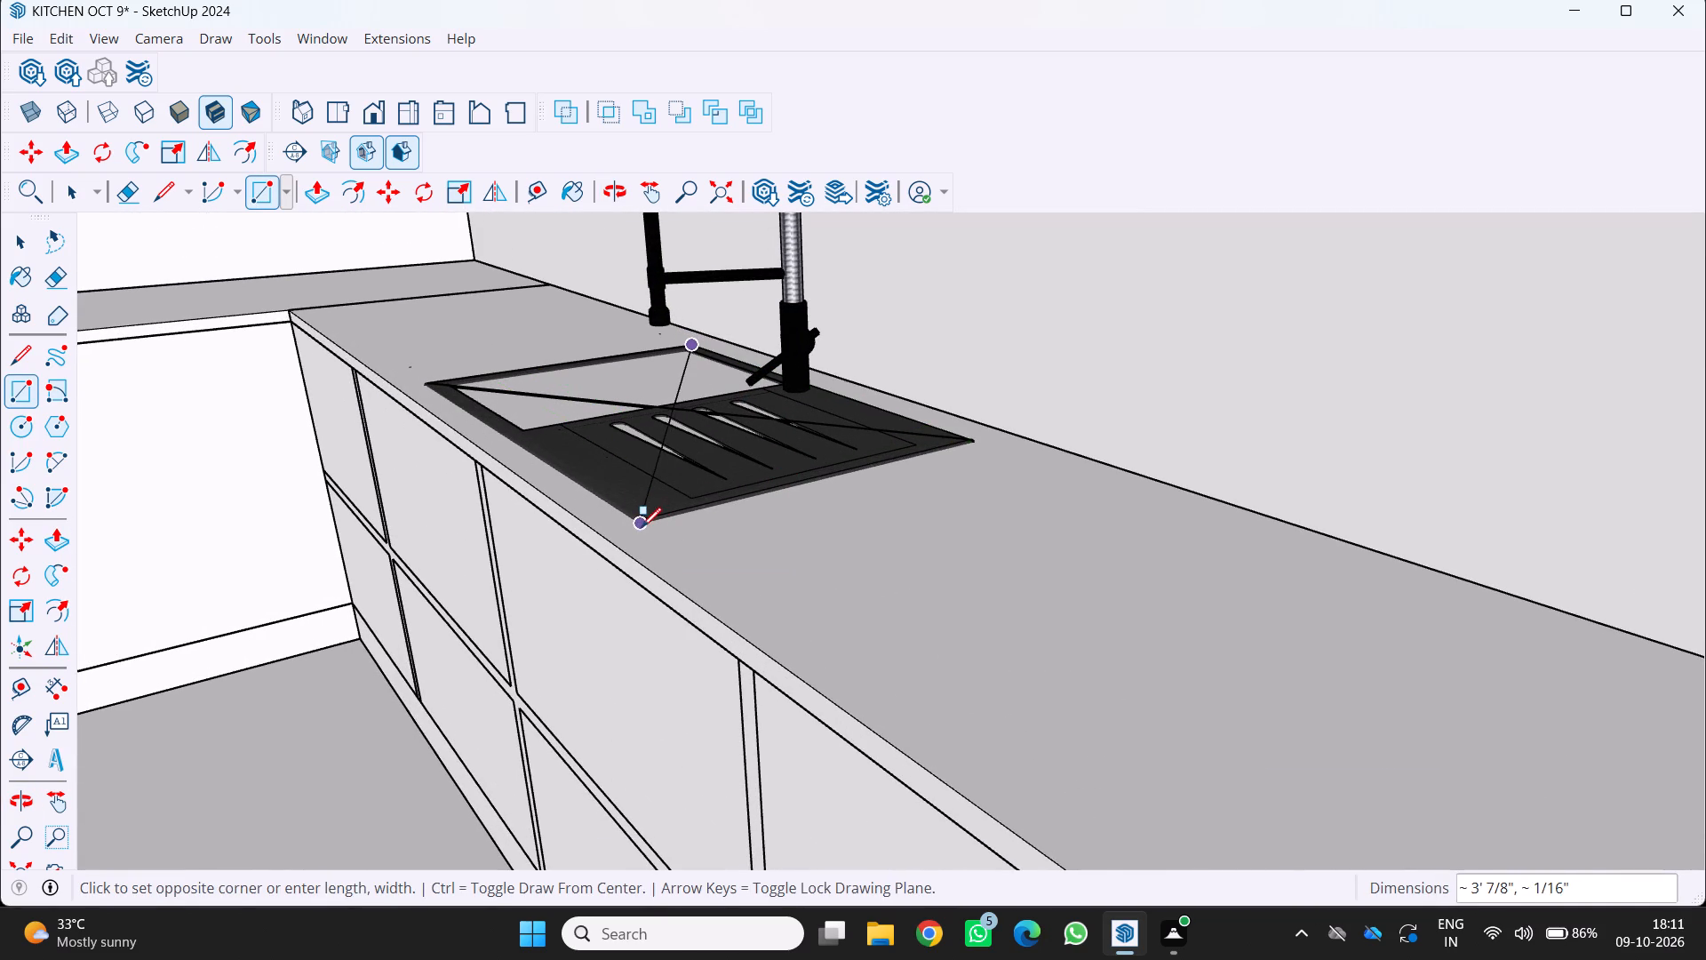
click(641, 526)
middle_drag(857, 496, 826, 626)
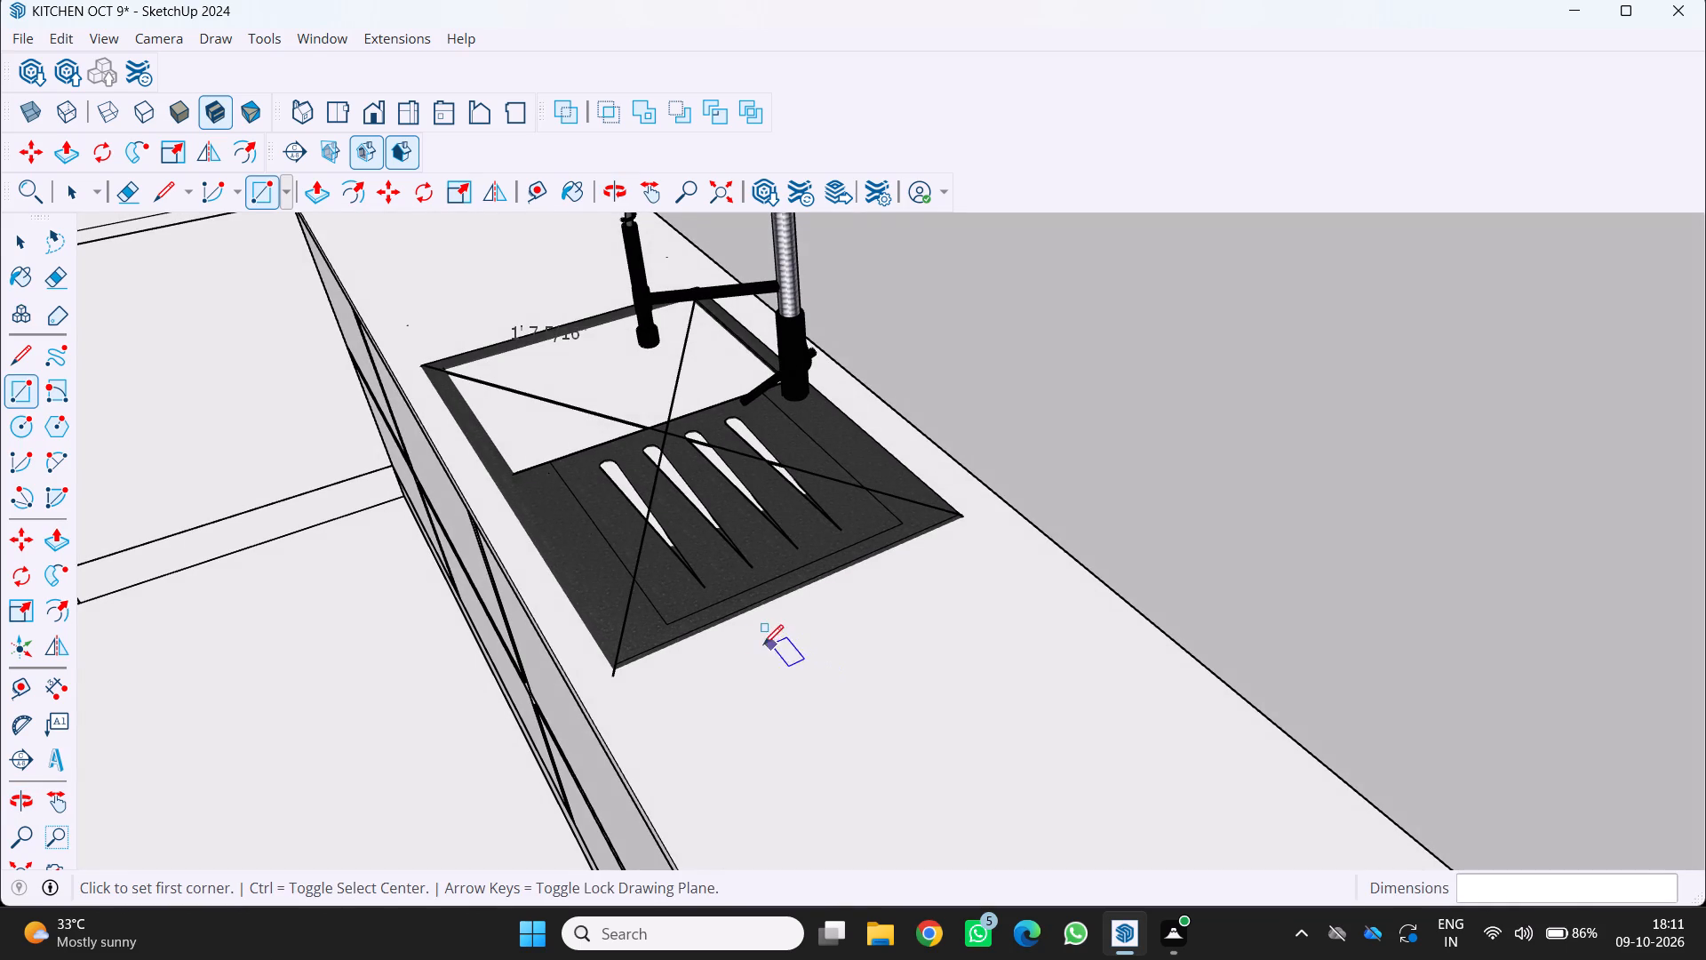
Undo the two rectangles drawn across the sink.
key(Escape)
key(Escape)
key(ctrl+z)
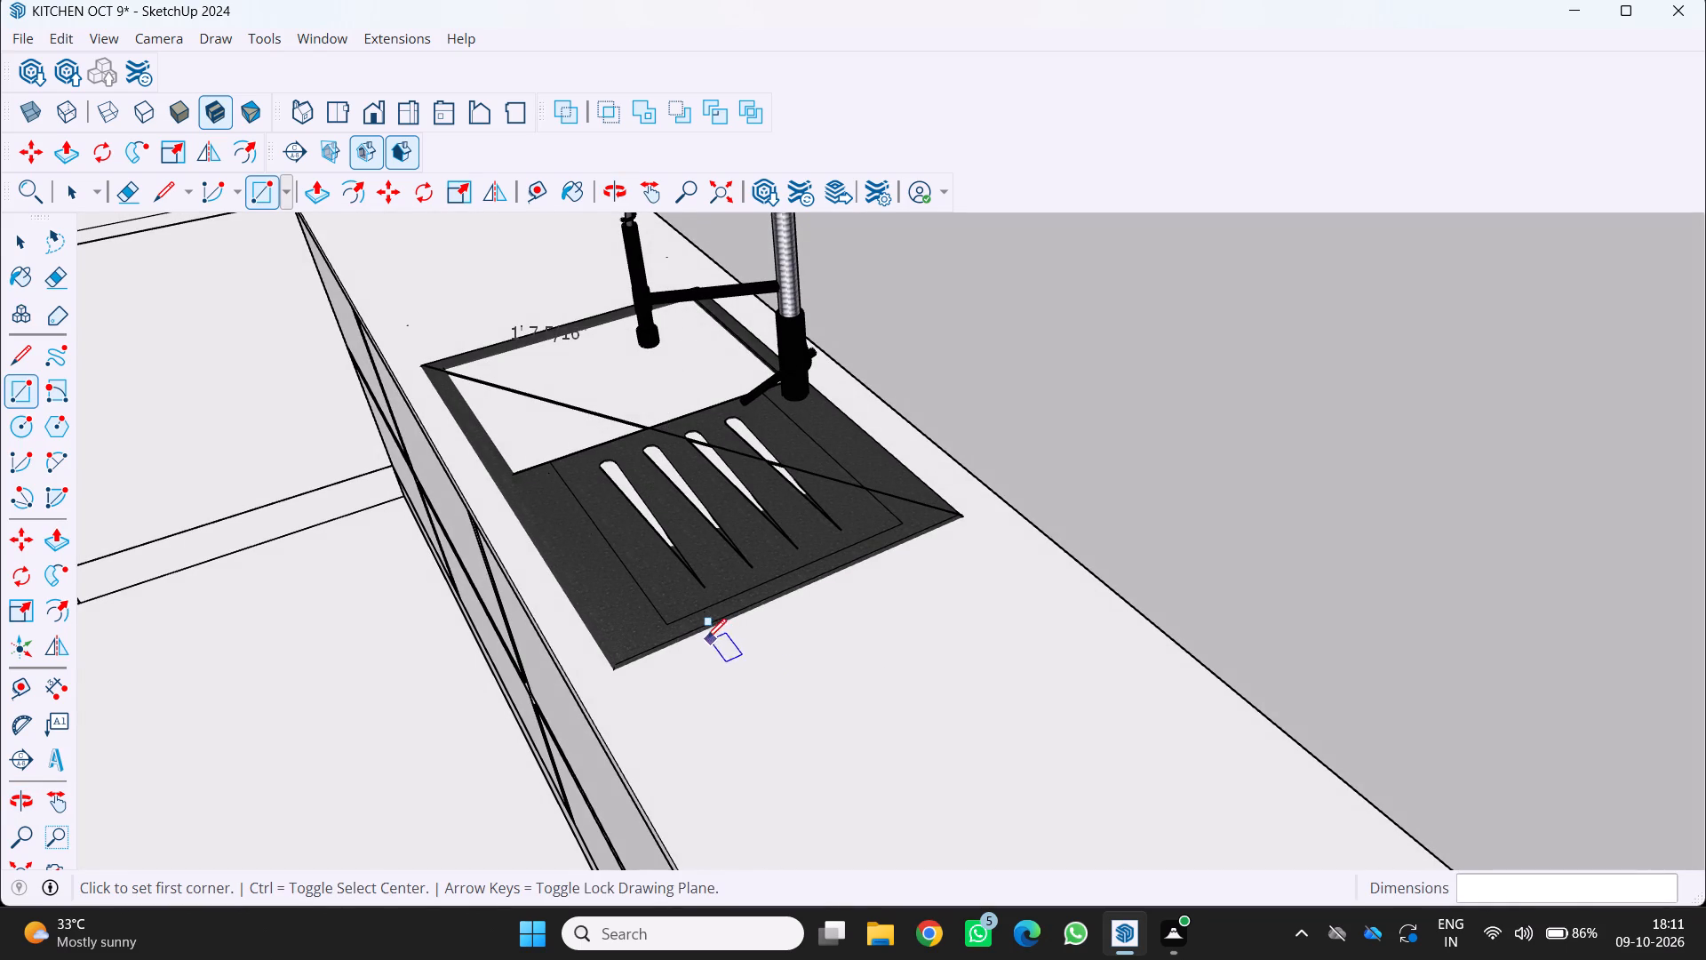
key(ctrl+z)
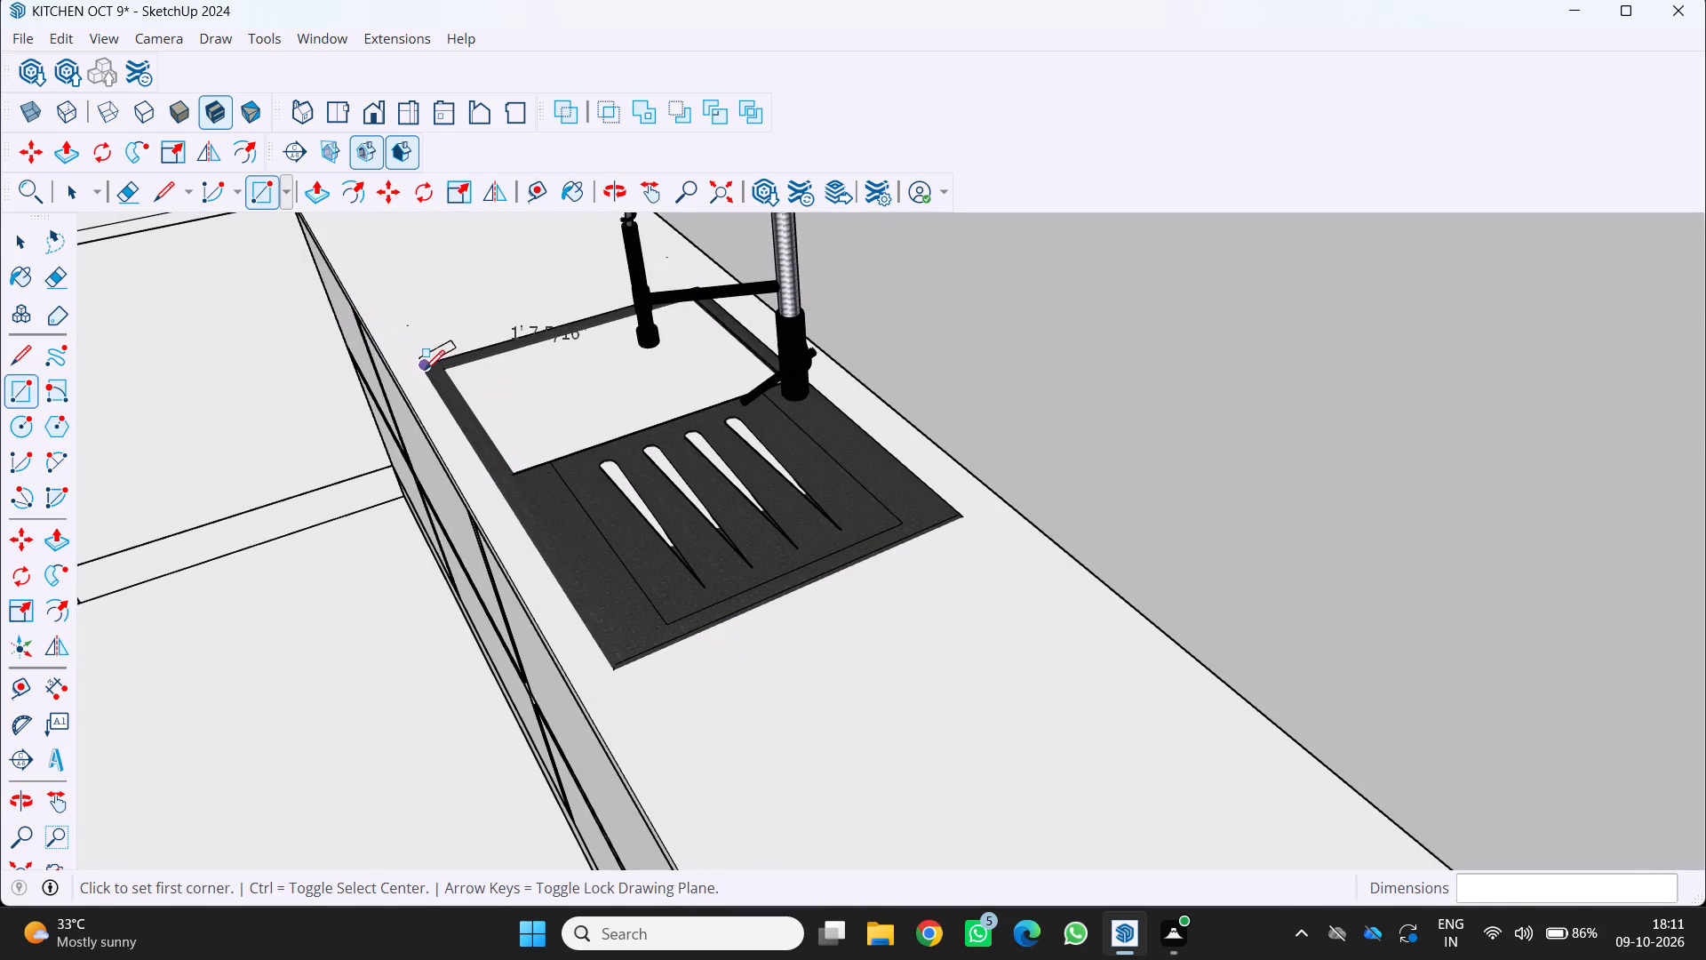
Draw a rectangle locked to the horizontal plane around the sink's outer edge, about 1' 7 7/16" by 2' 7 3/16".
click(422, 369)
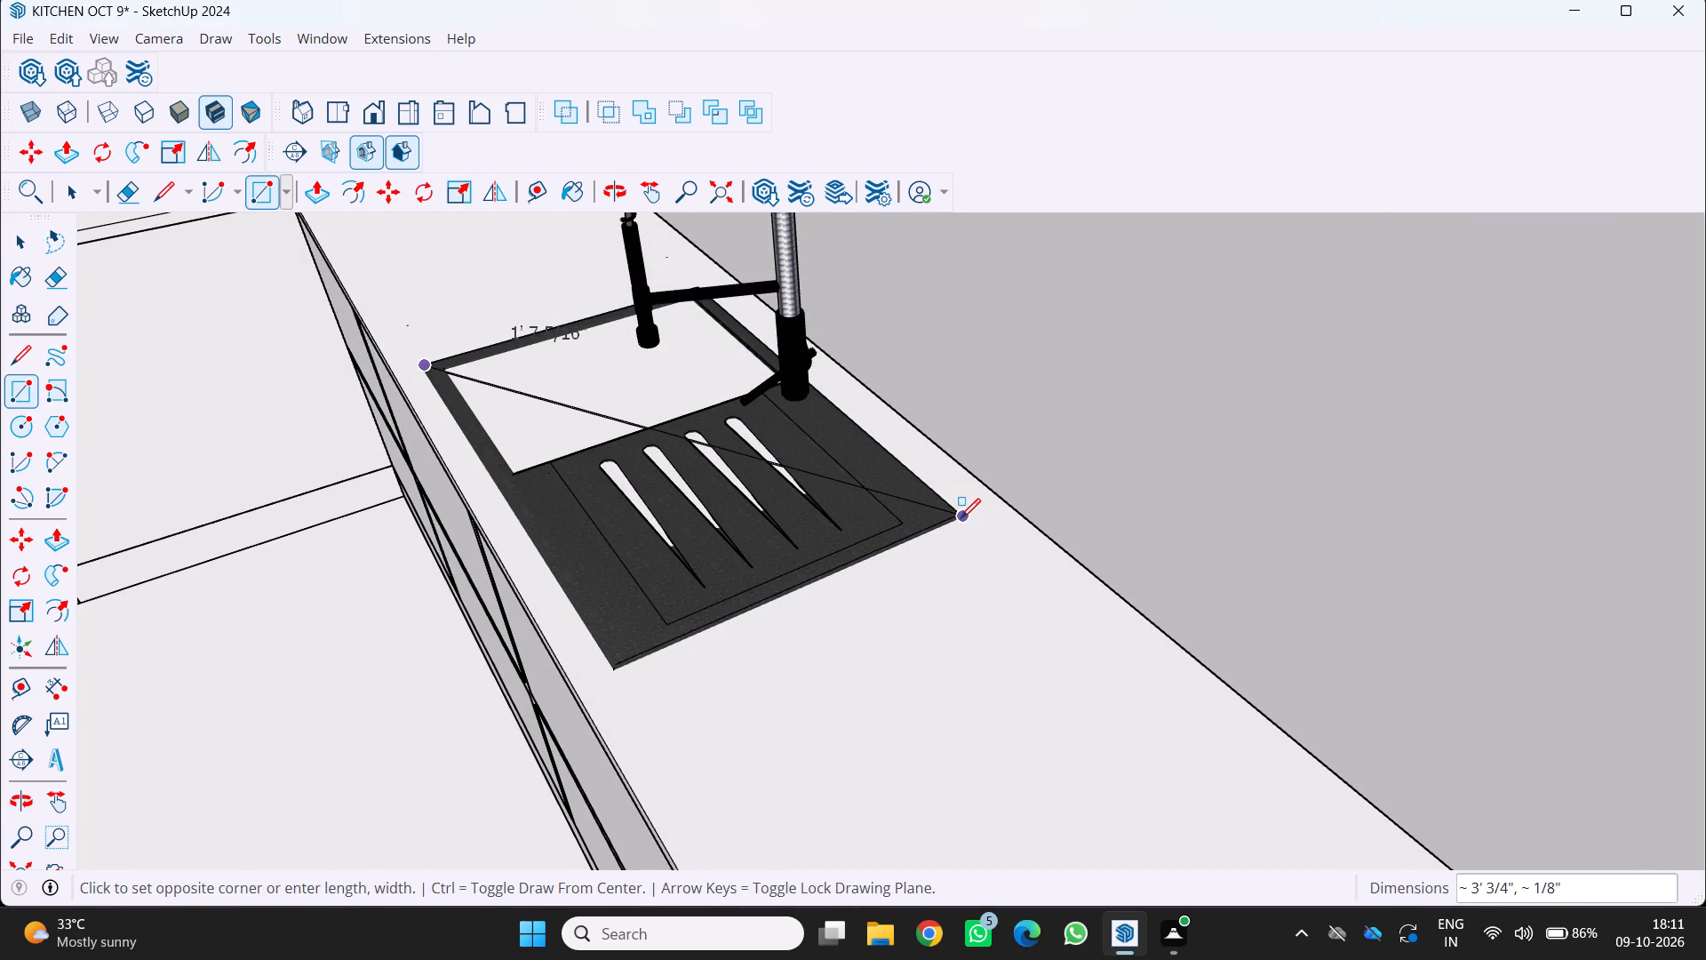
key(Up)
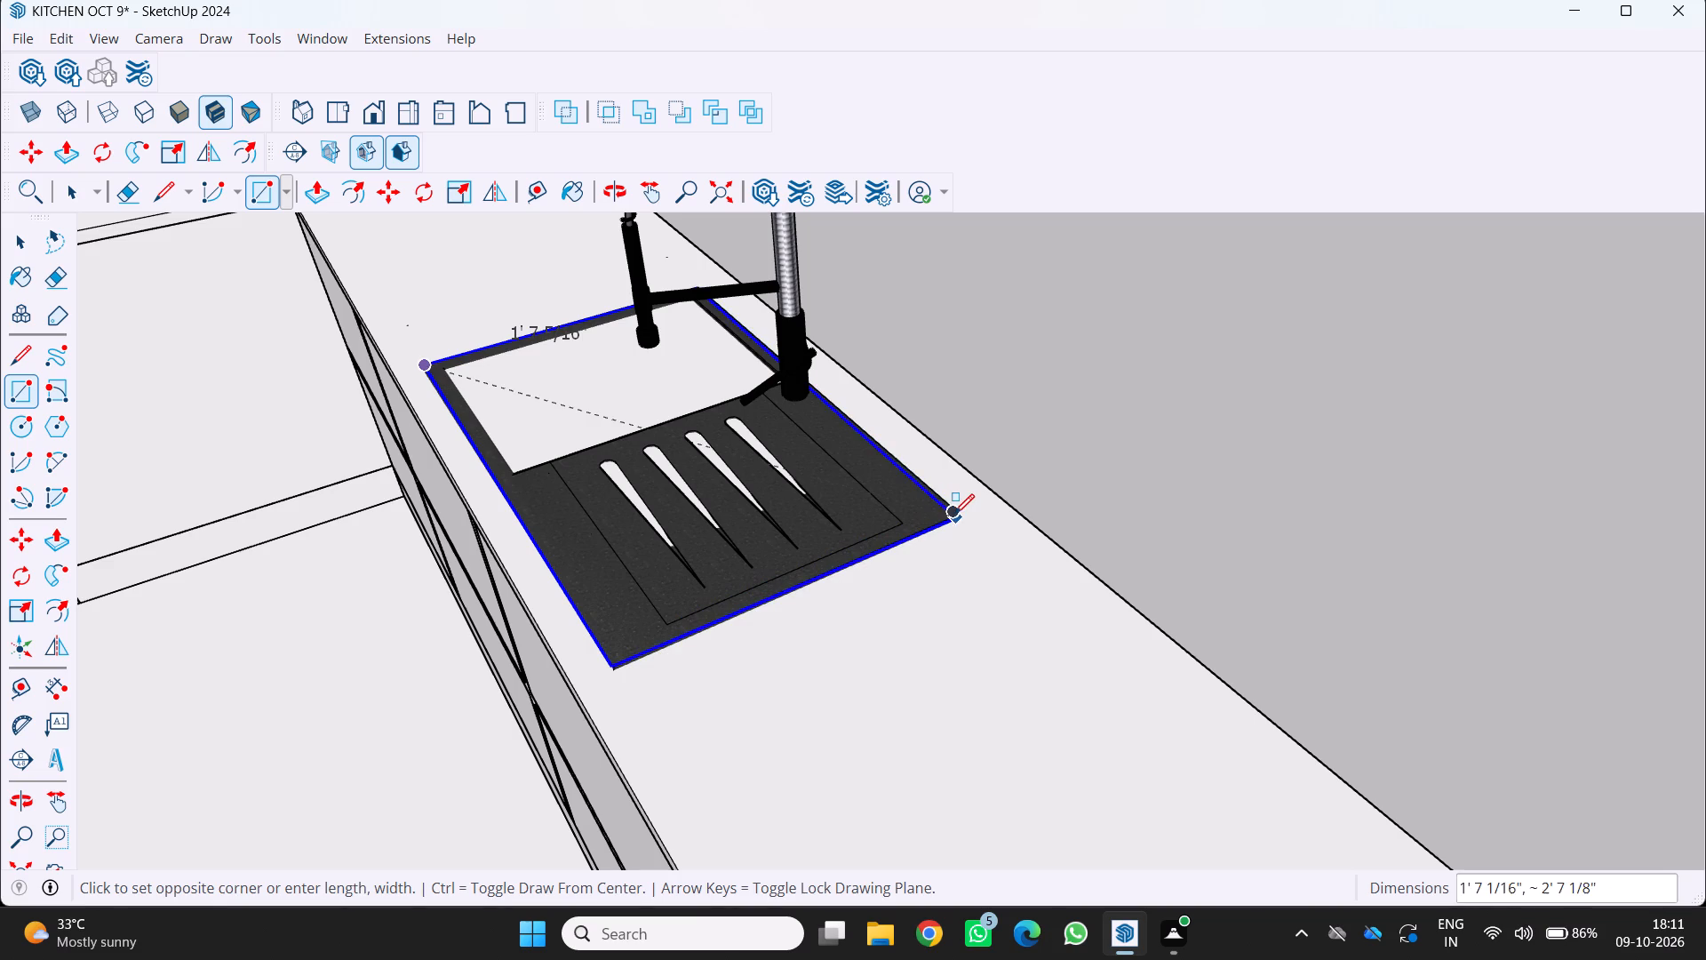
click(961, 516)
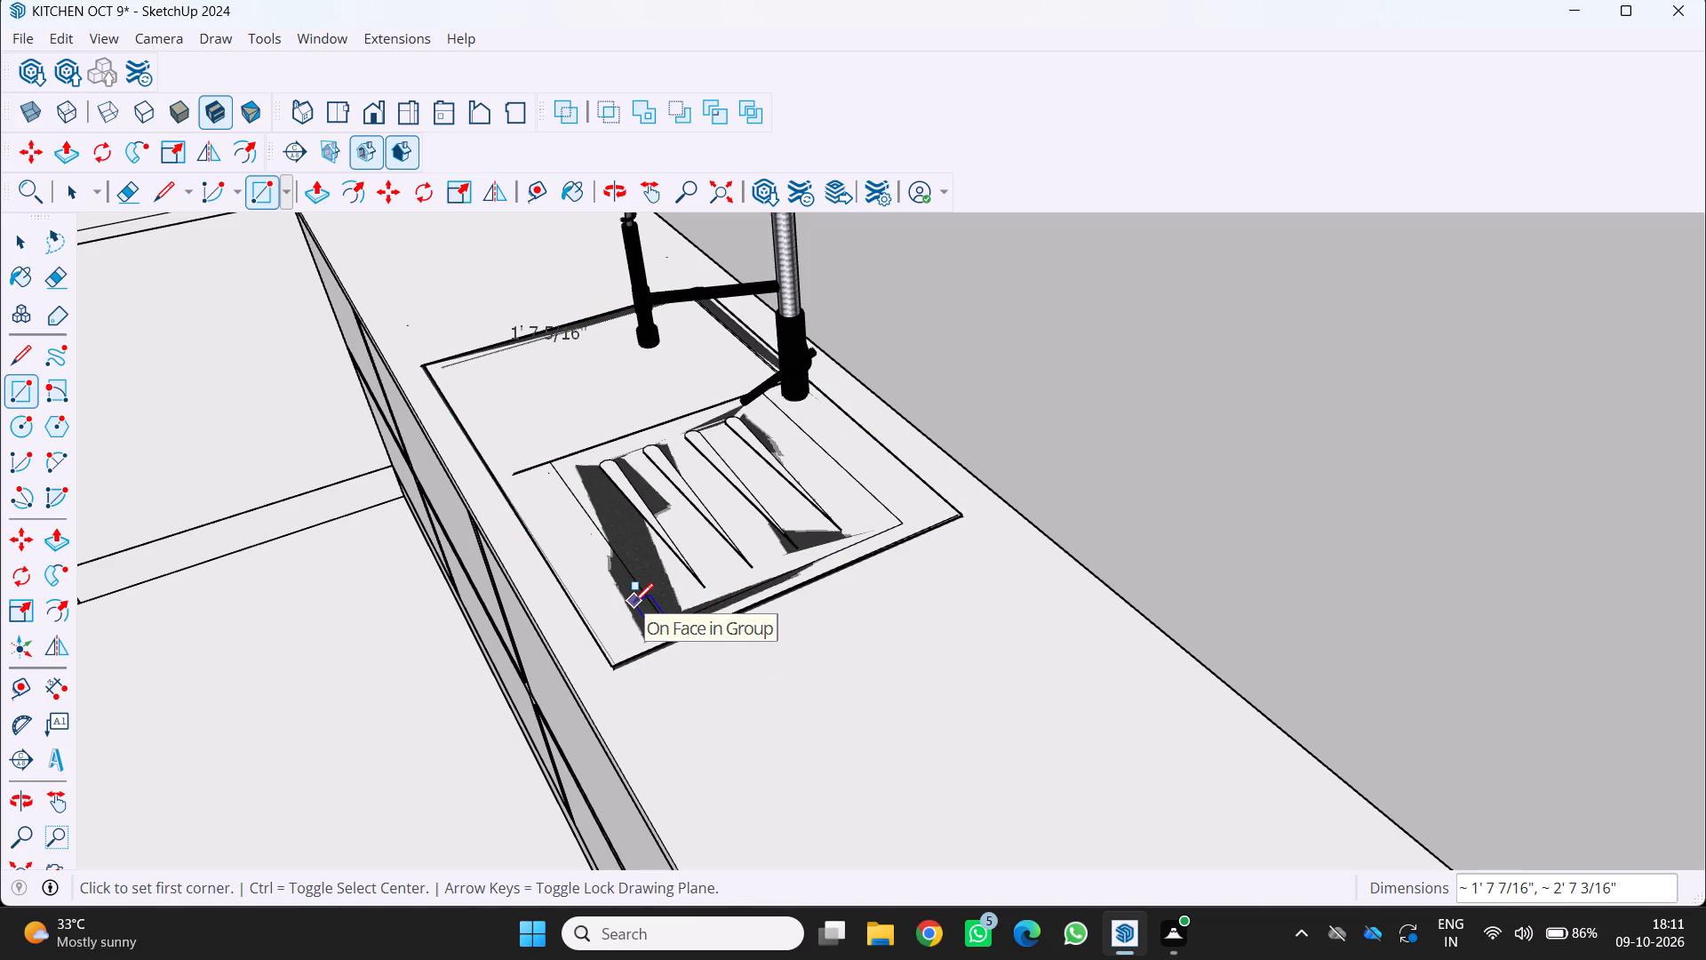
key(m)
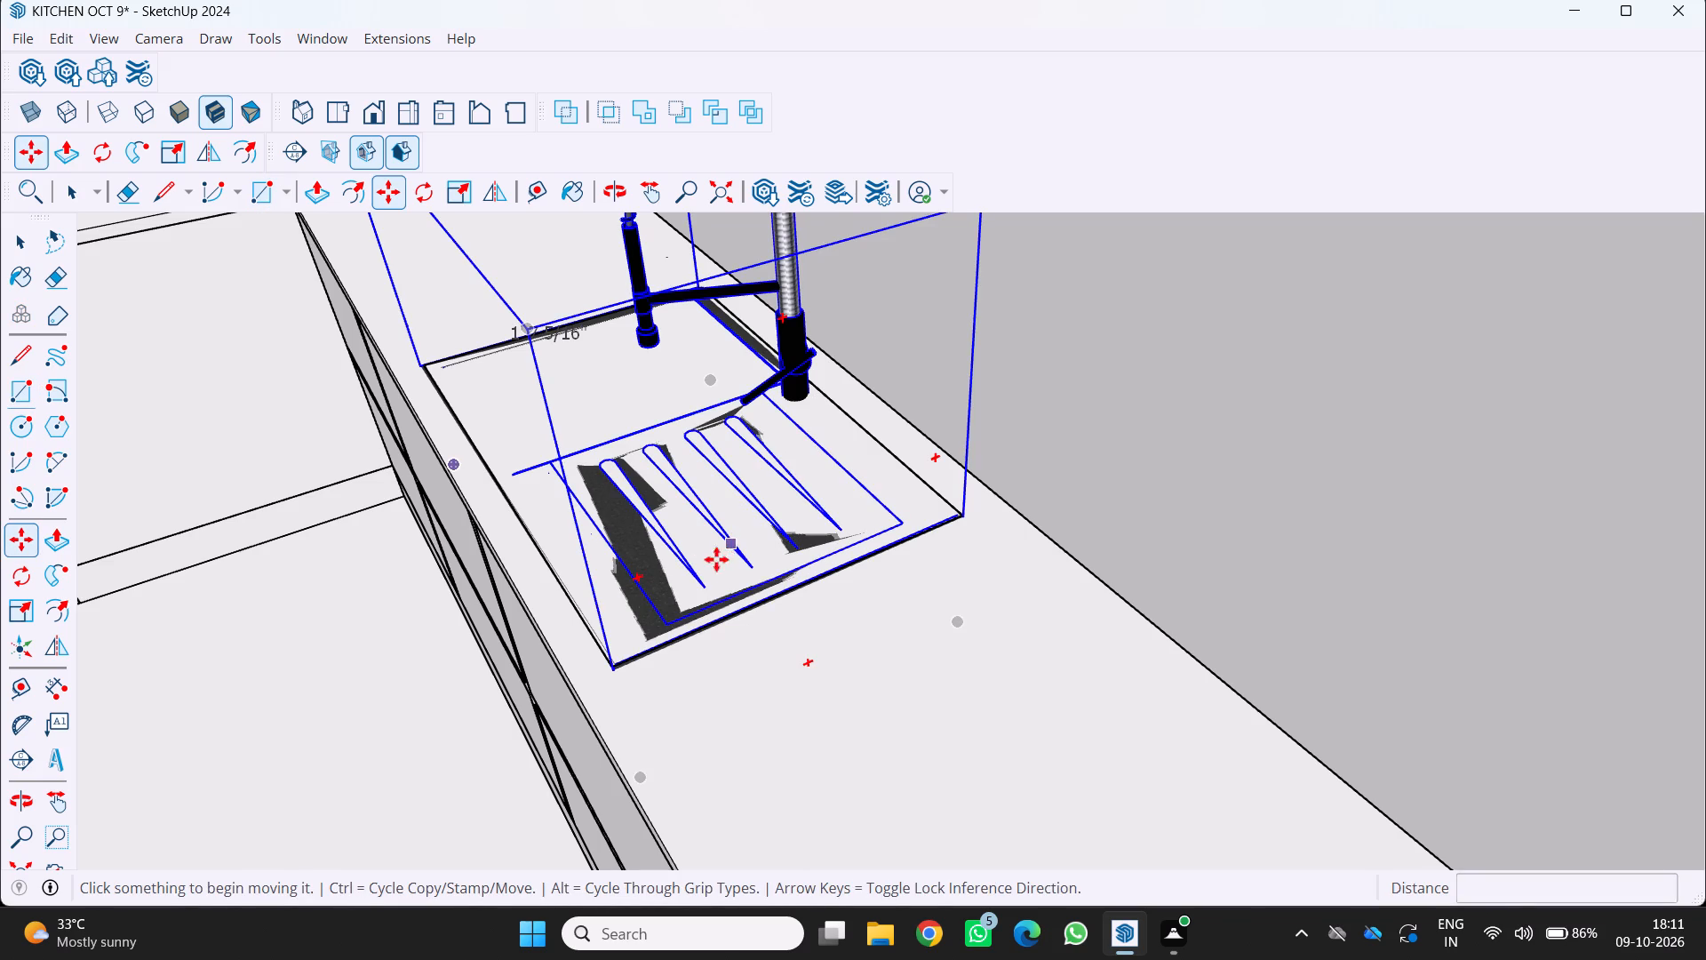
key(space)
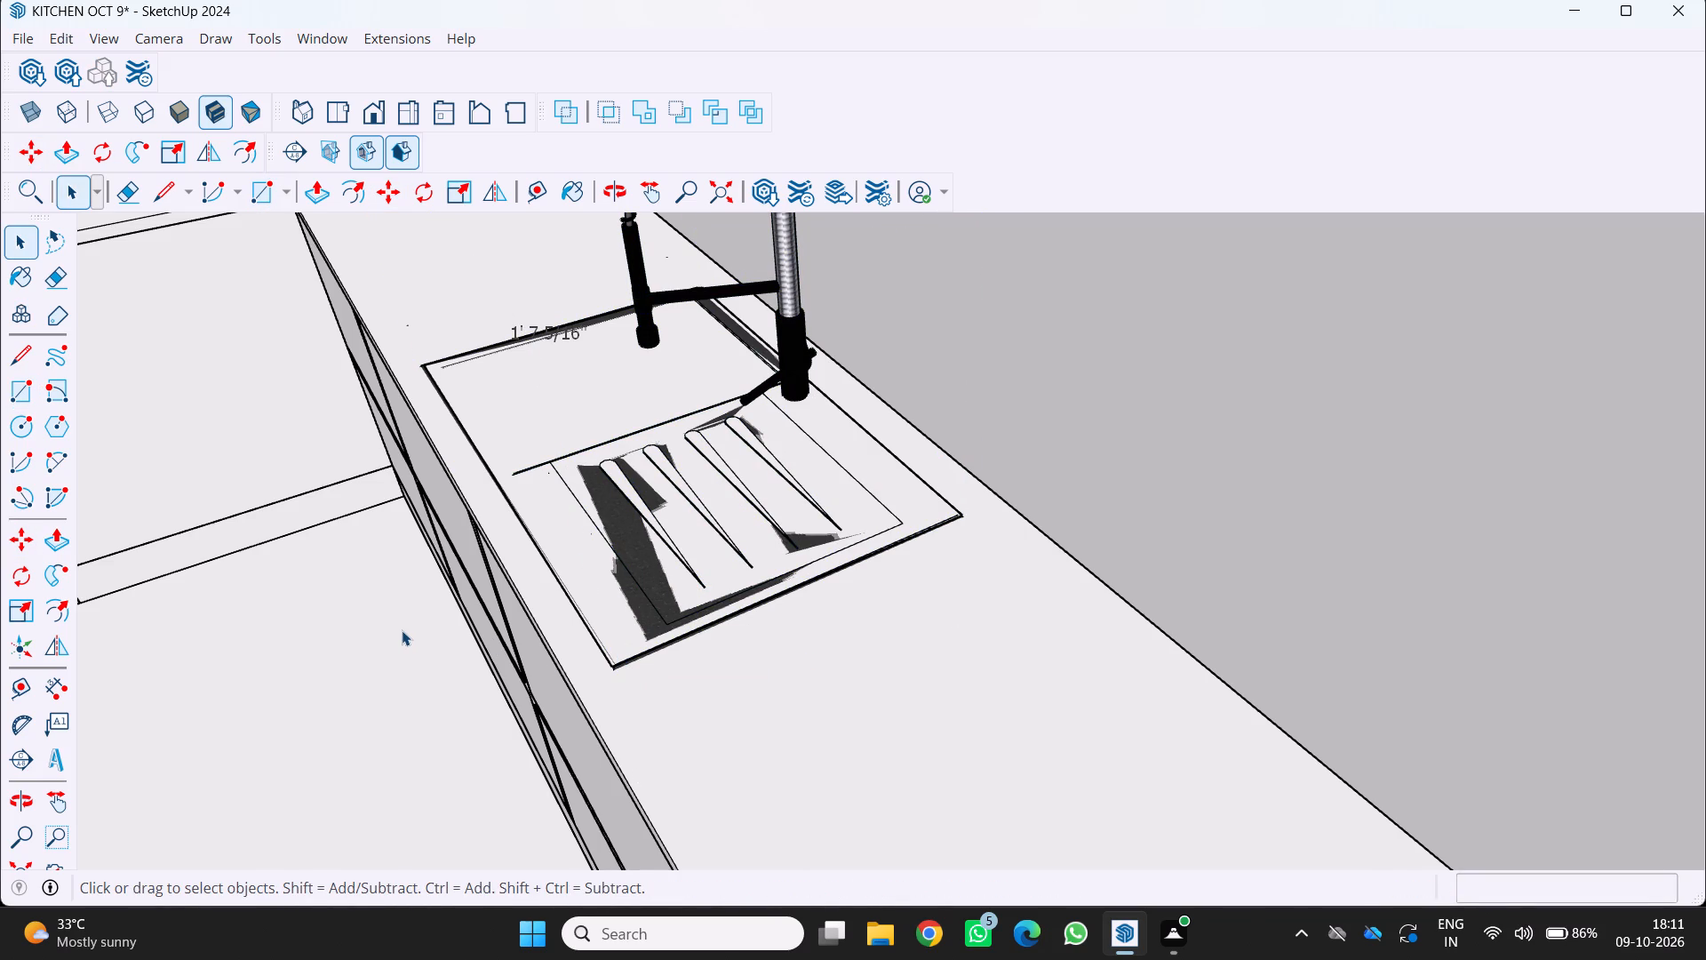
key(0)
Push the sink outline face down 10 1/8" below the countertop with hidden back edges displayed.
click(550, 444)
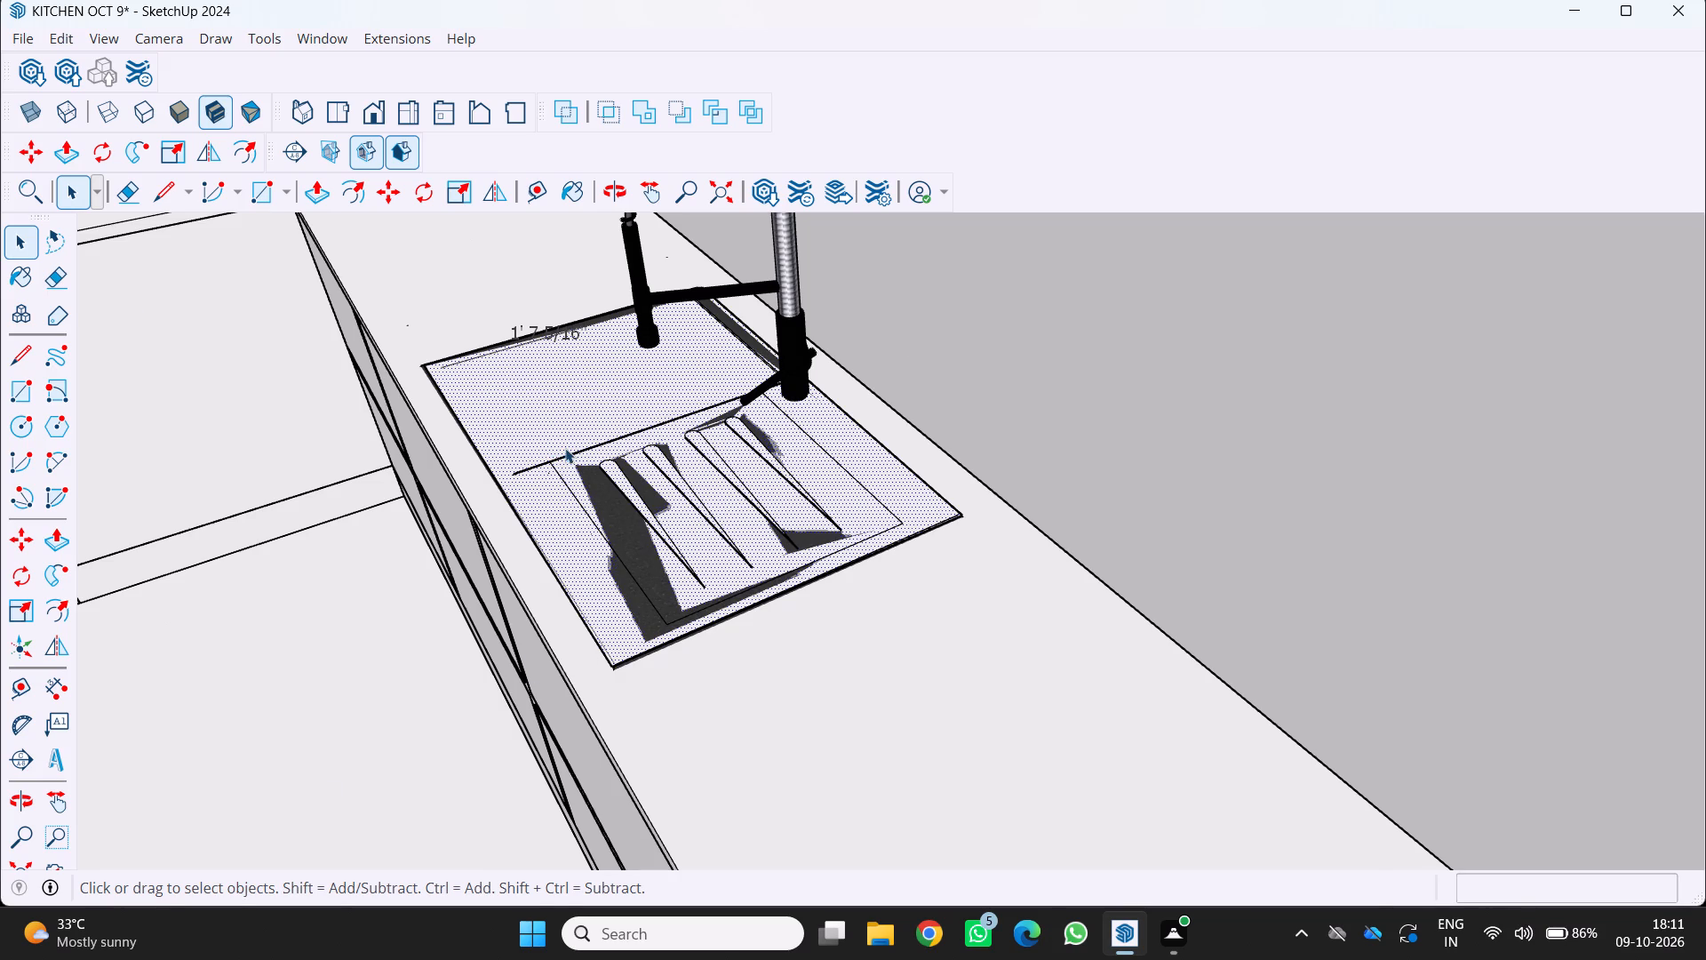
key(p)
click(565, 448)
key(k)
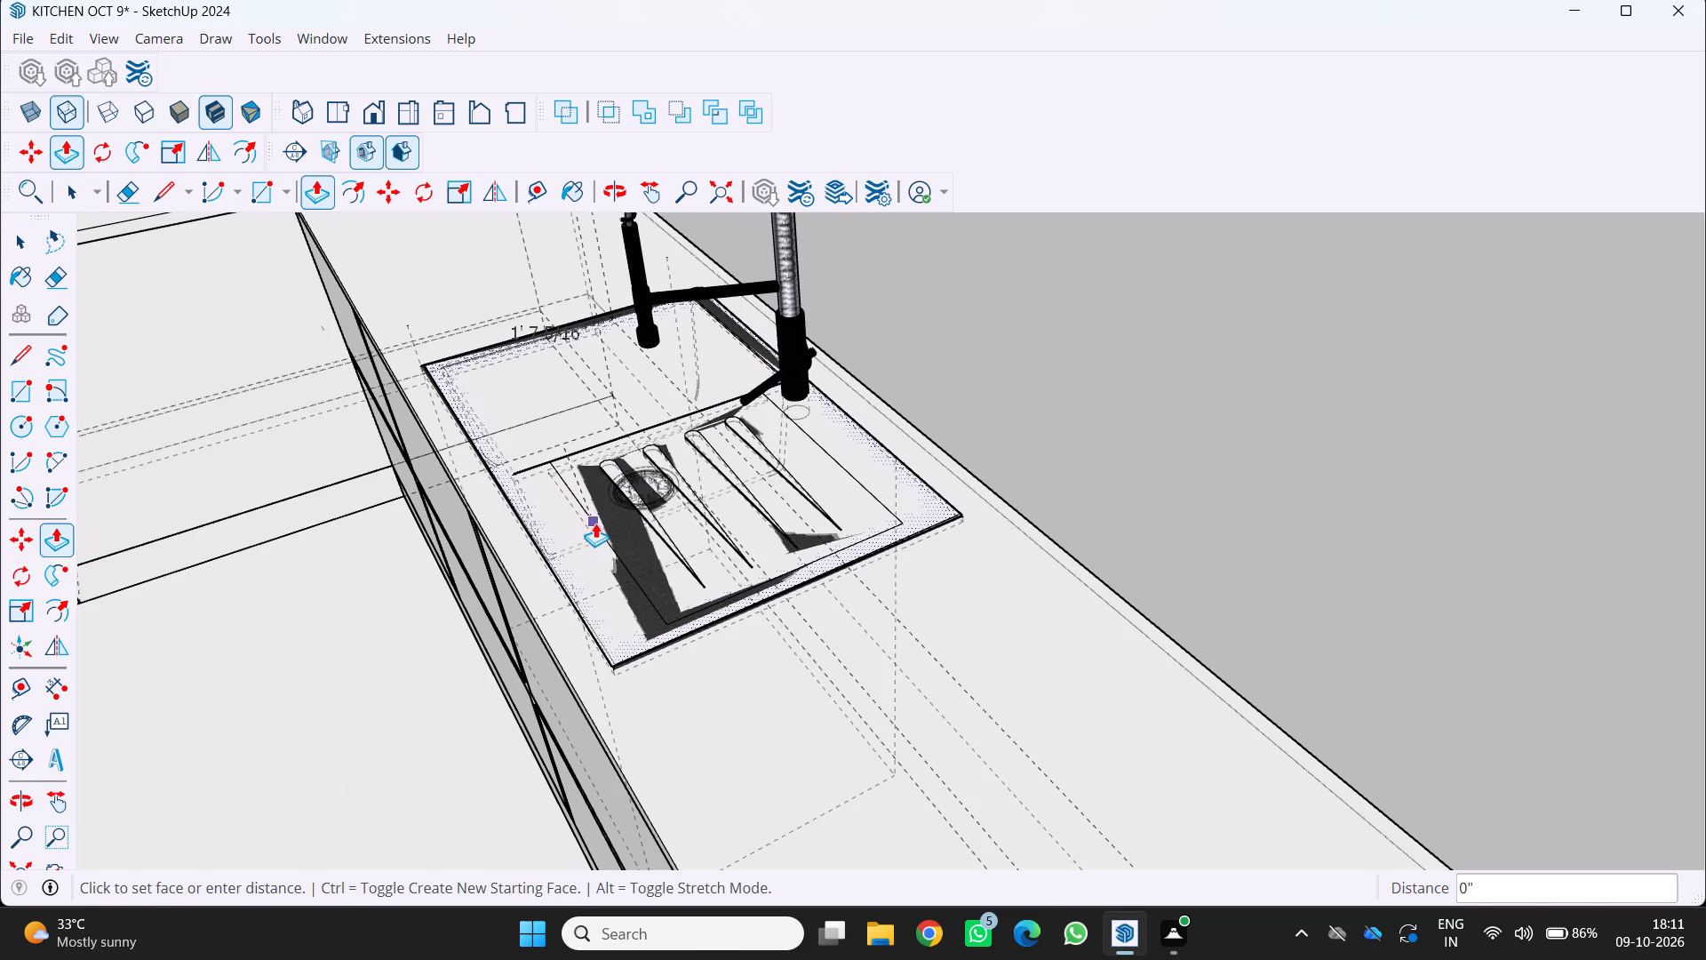
middle_drag(594, 523, 822, 202)
middle_click(822, 202)
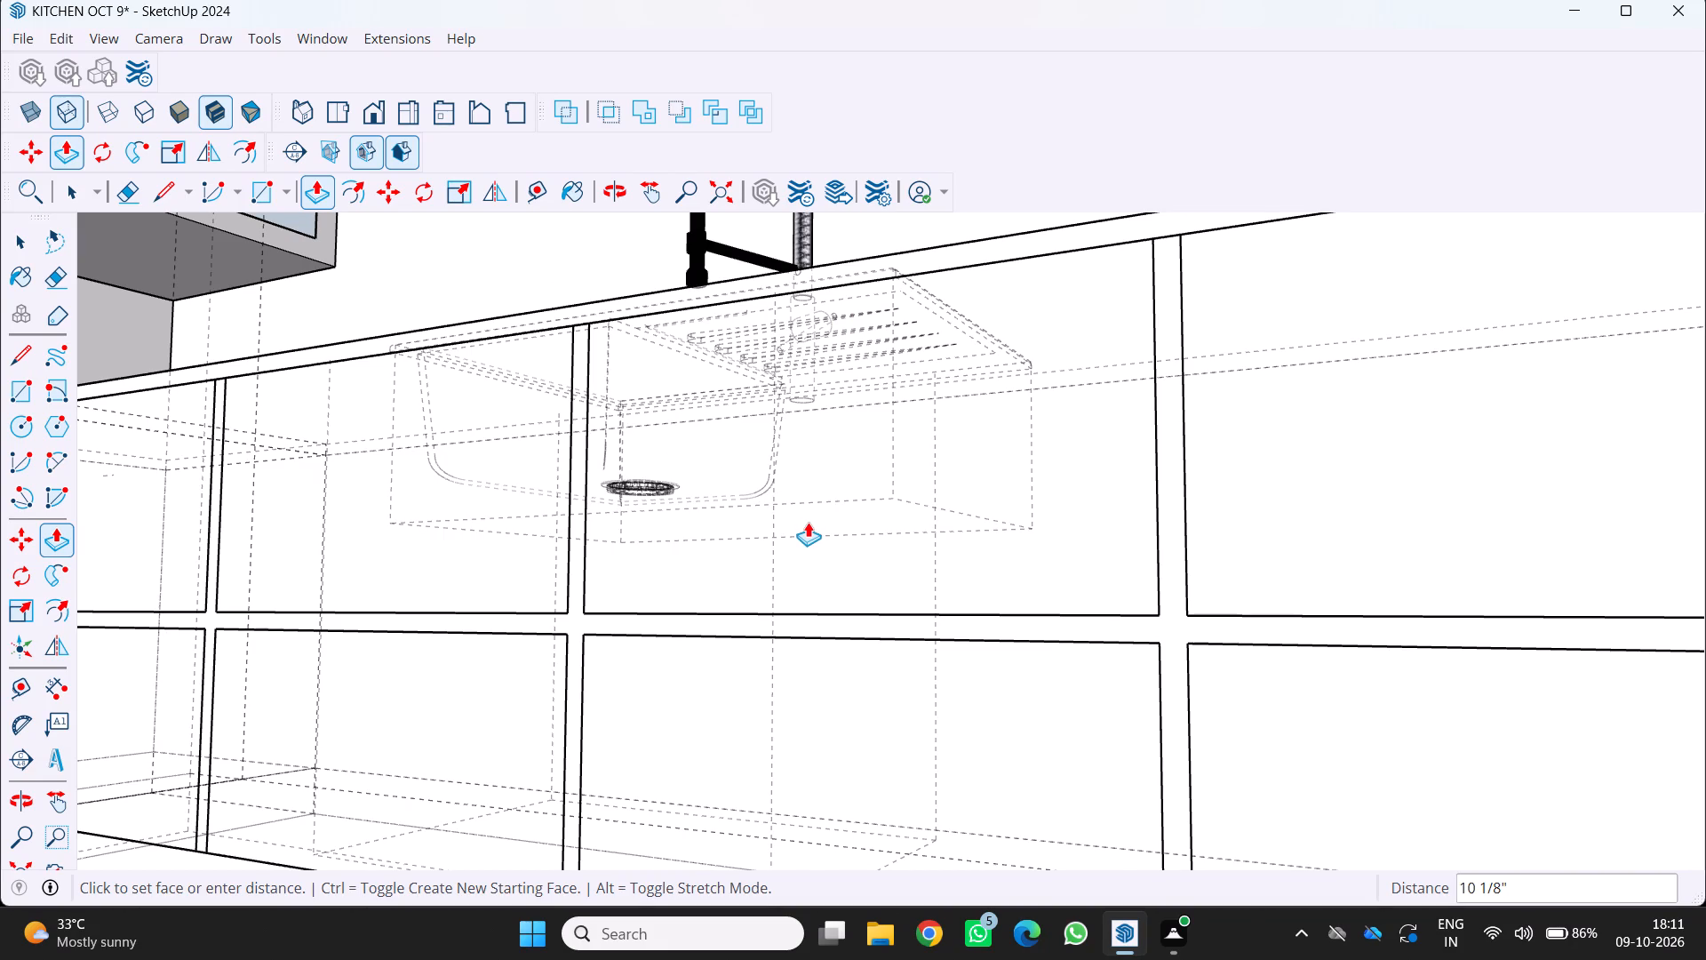
click(806, 522)
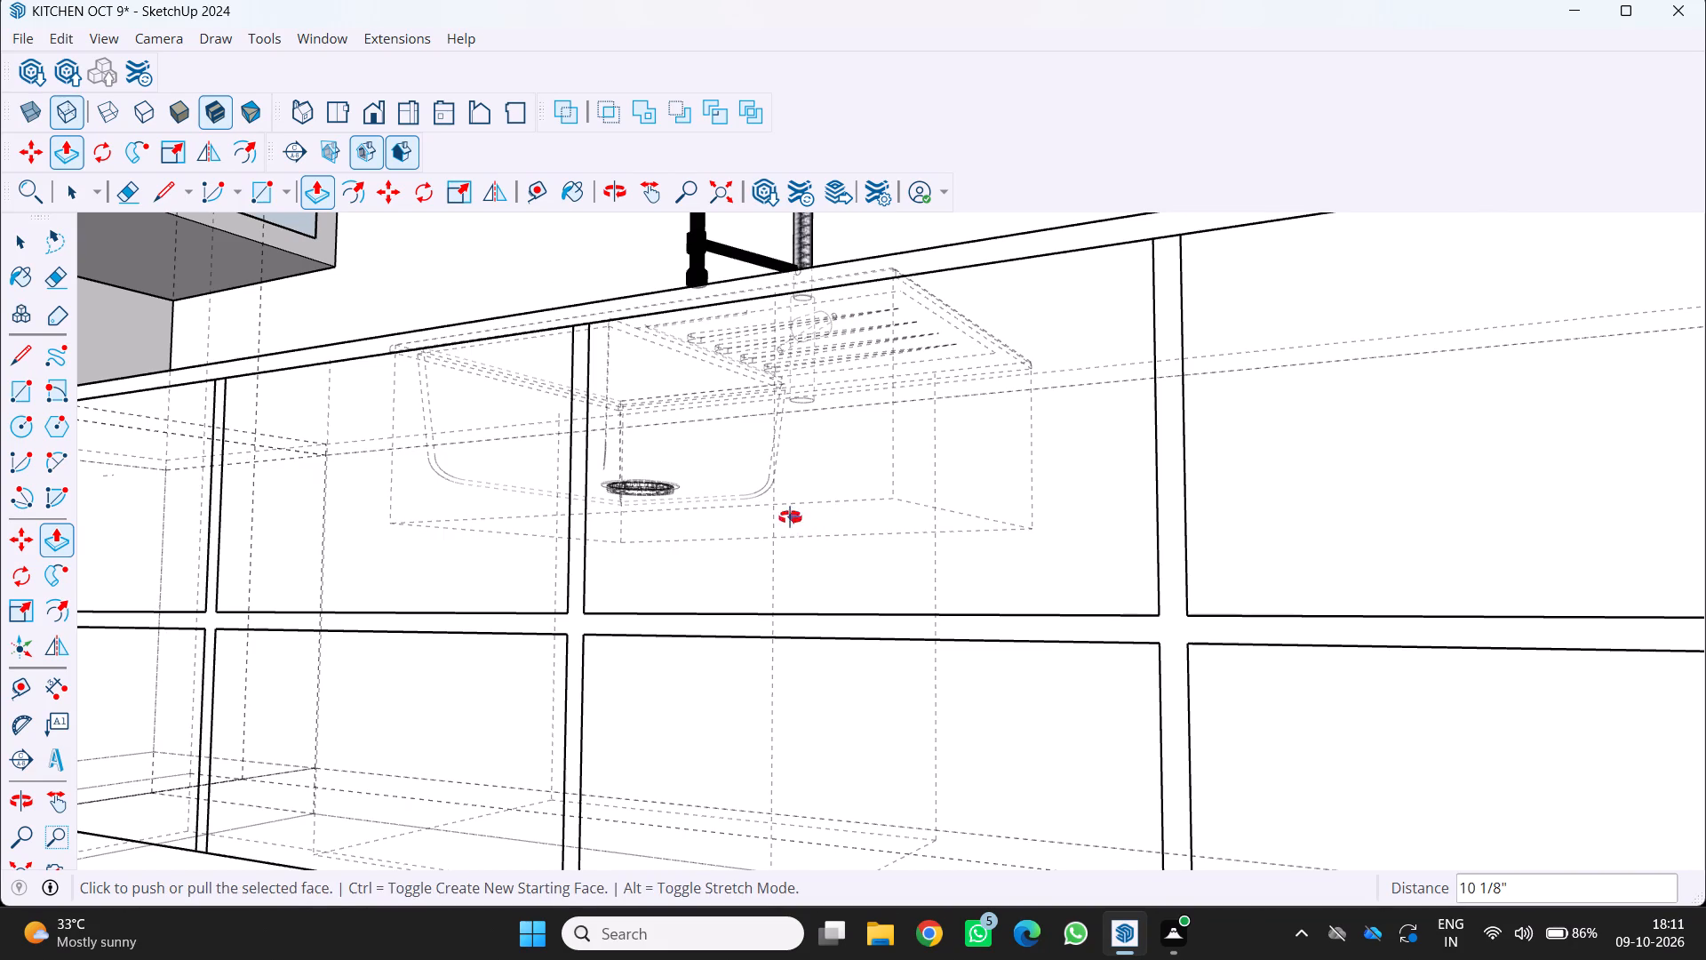
Pull the top face of the sink recess block up about 11 11/16" above the countertop.
middle_click(790, 517)
middle_drag(790, 517, 818, 526)
middle_drag(819, 567, 805, 636)
middle_click(821, 463)
middle_drag(833, 612, 818, 658)
middle_click(818, 660)
middle_click(782, 513)
middle_drag(793, 515, 851, 565)
middle_click(833, 664)
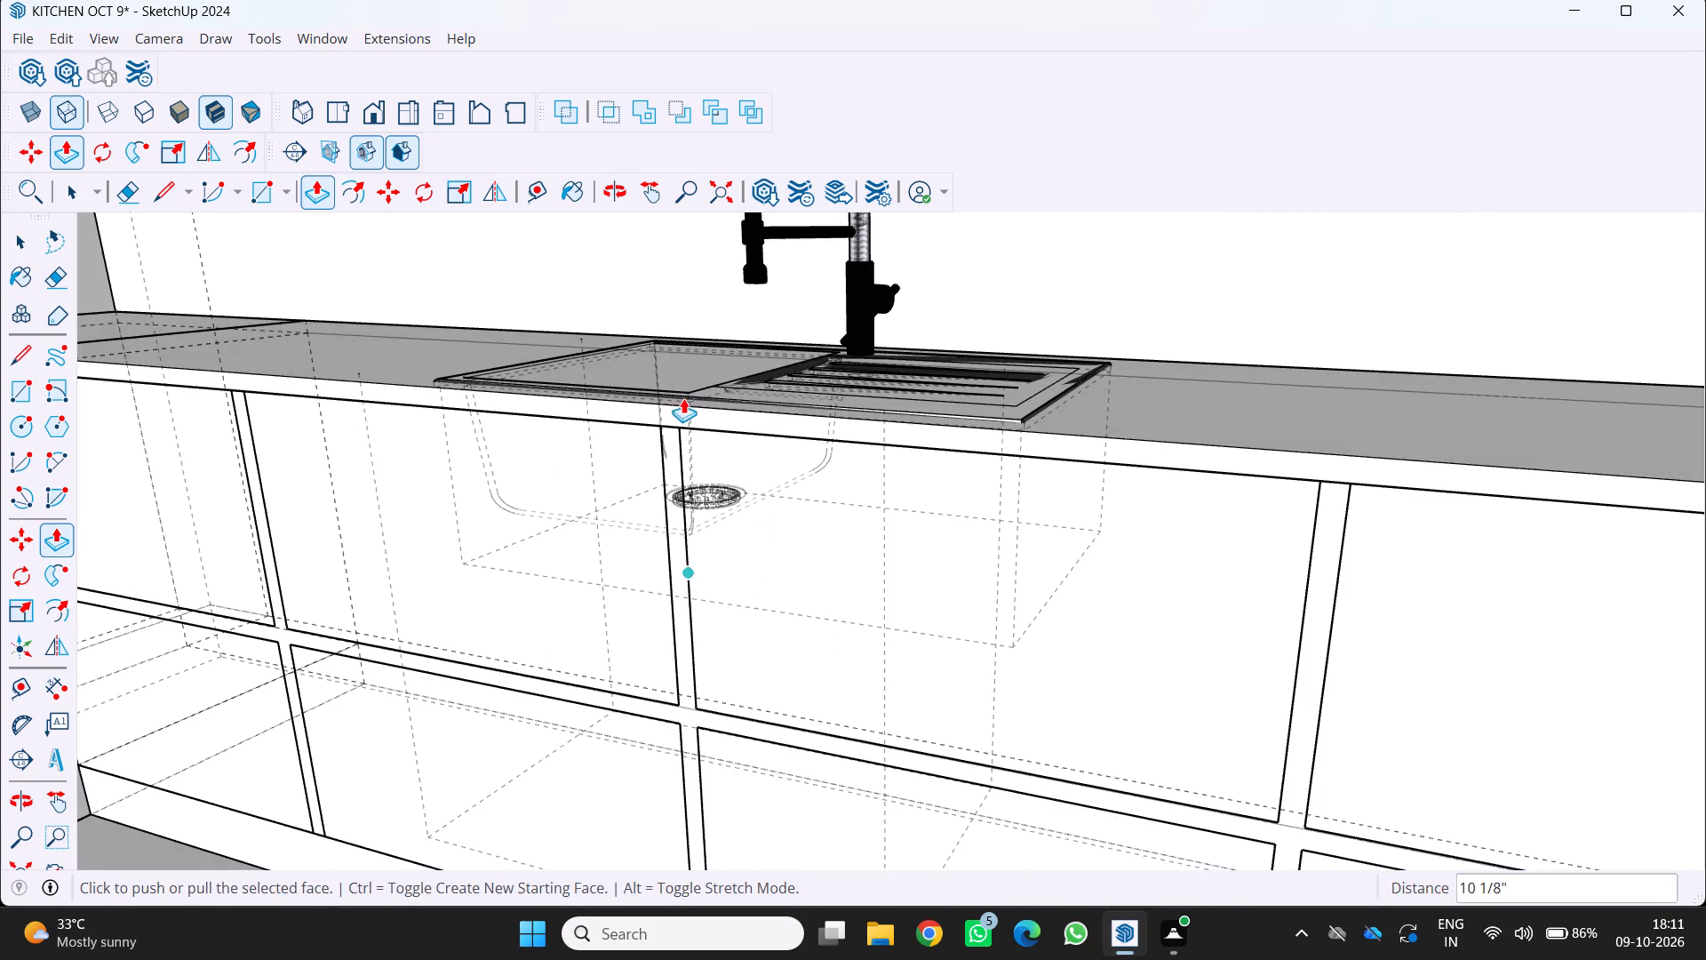
middle_click(680, 396)
middle_click(680, 396)
middle_click(727, 609)
middle_click(882, 445)
middle_click(882, 445)
middle_drag(882, 445, 863, 635)
middle_click(863, 636)
middle_drag(856, 656, 843, 702)
middle_click(842, 704)
middle_click(842, 707)
middle_click(840, 712)
middle_click(839, 714)
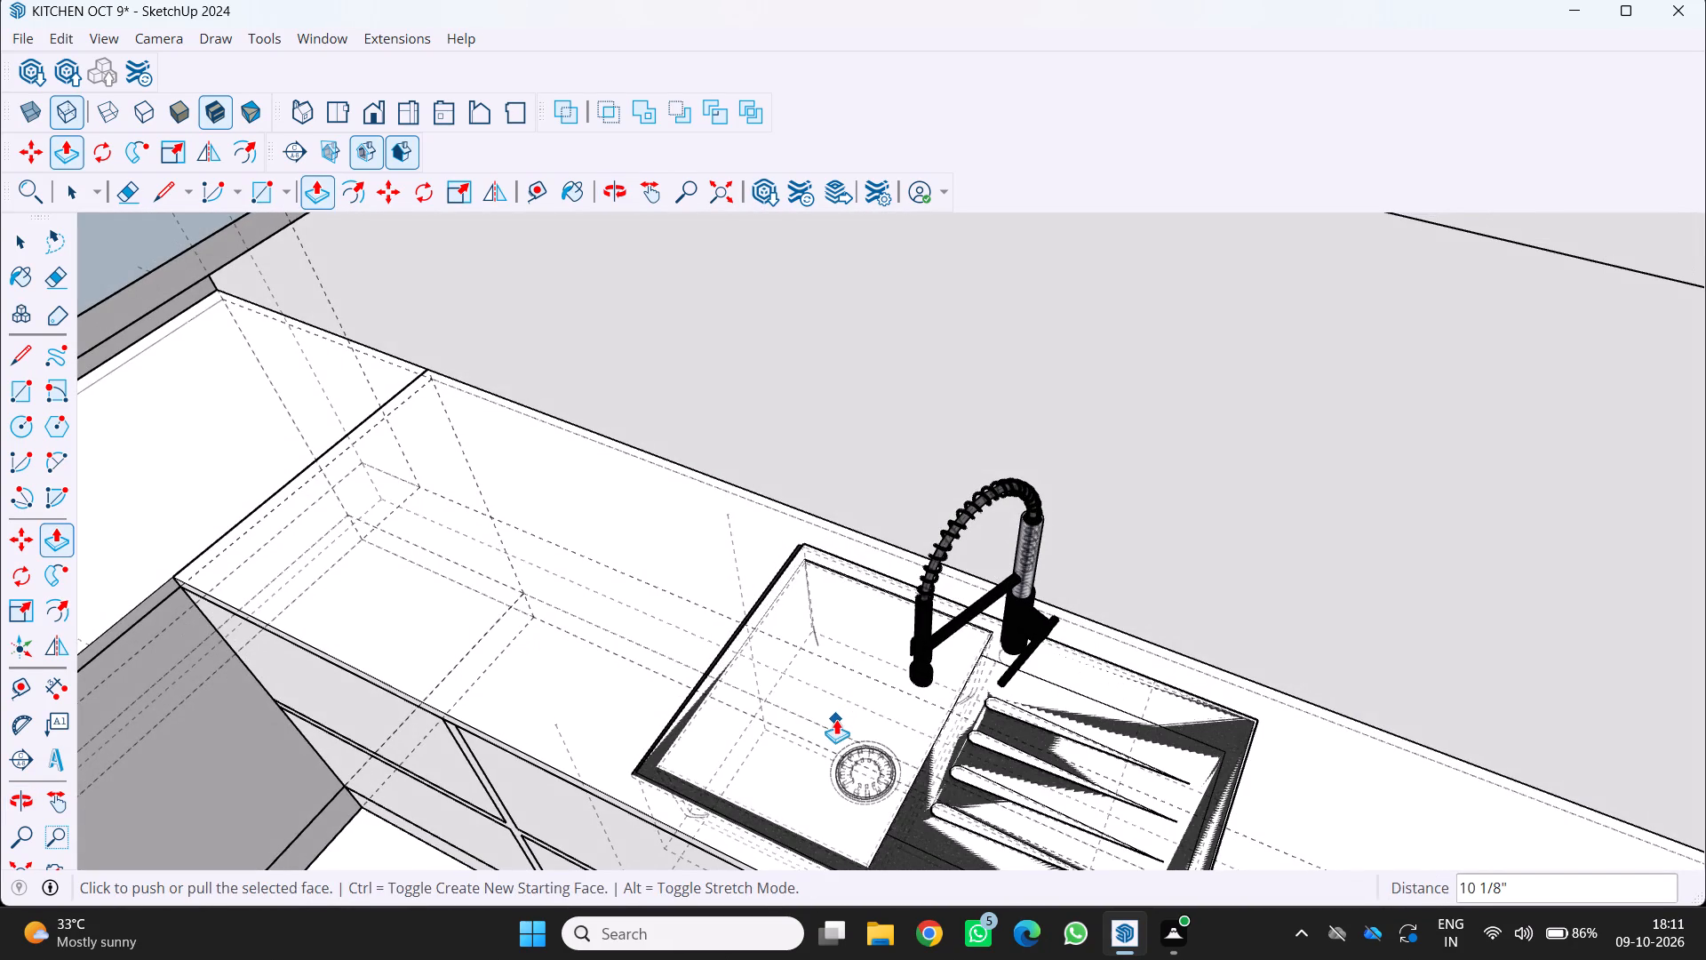
key(space)
click(836, 719)
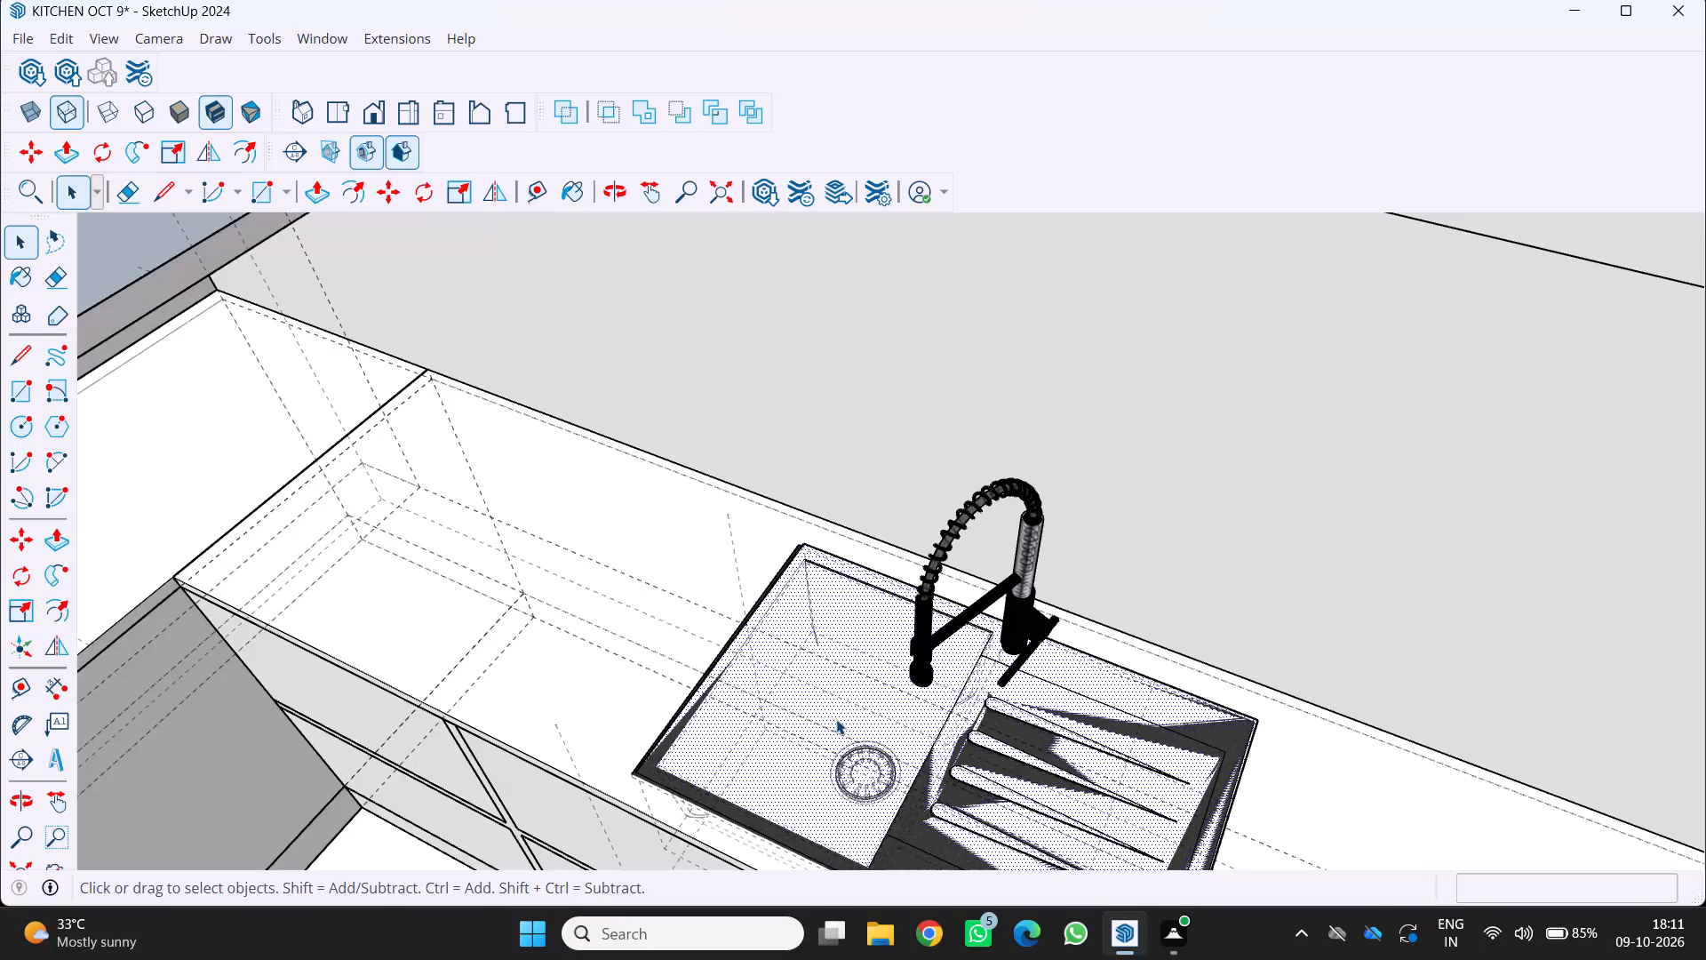
key(p)
click(836, 719)
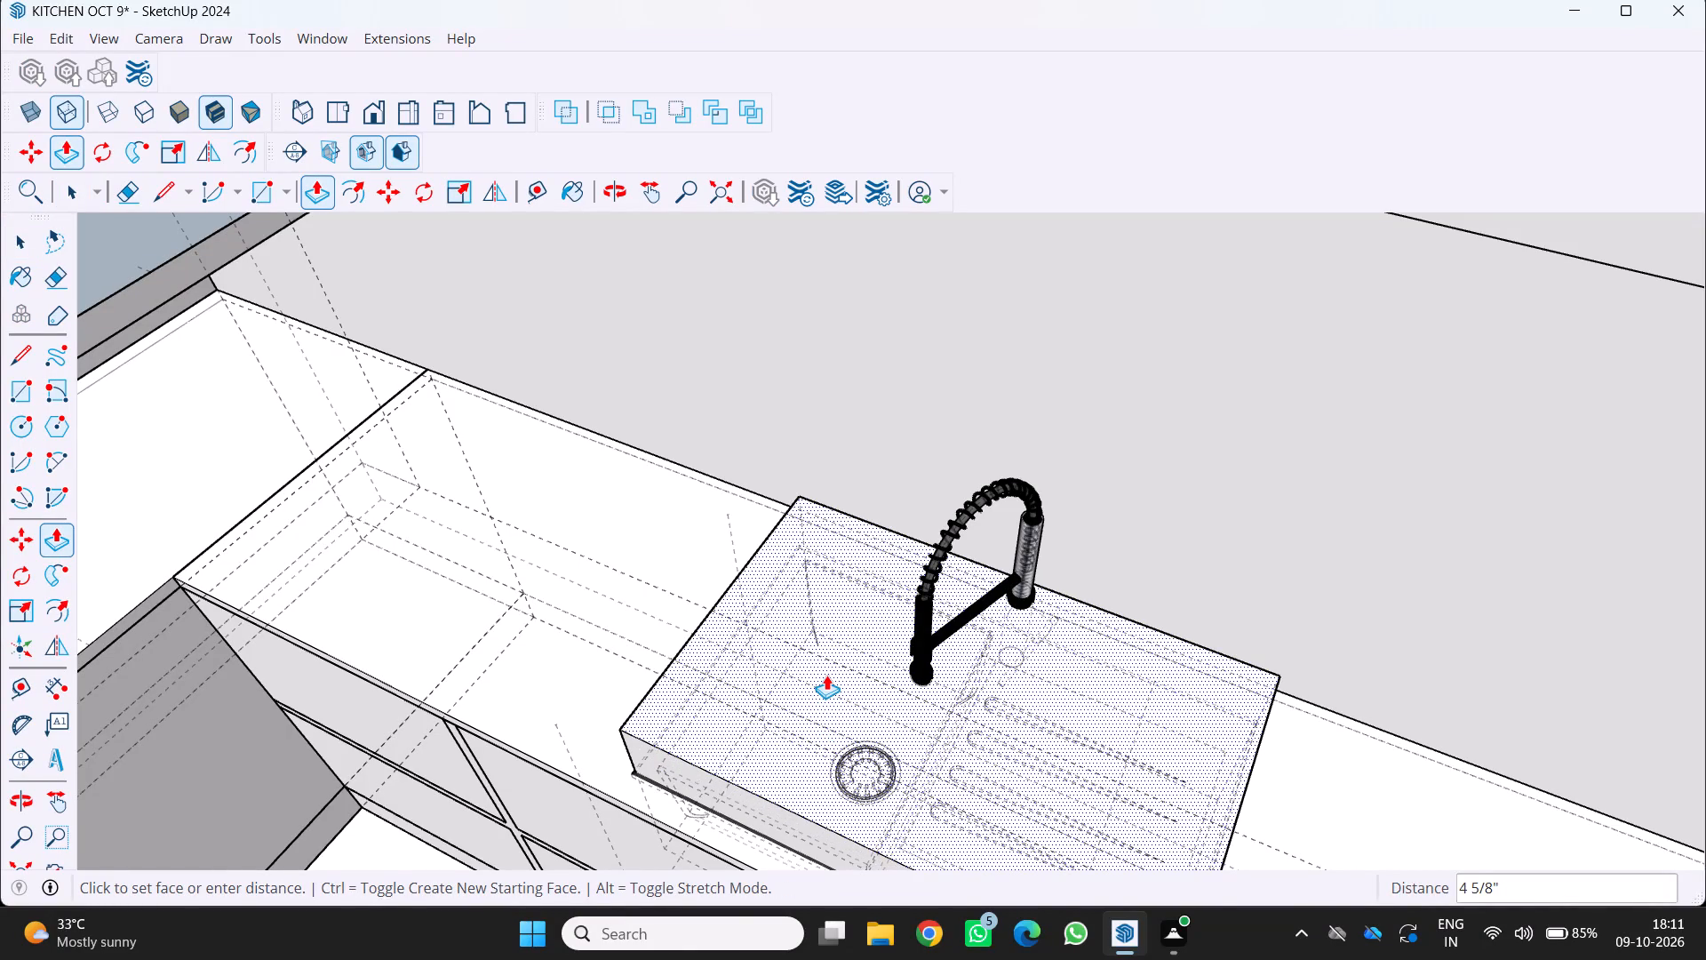
key(space)
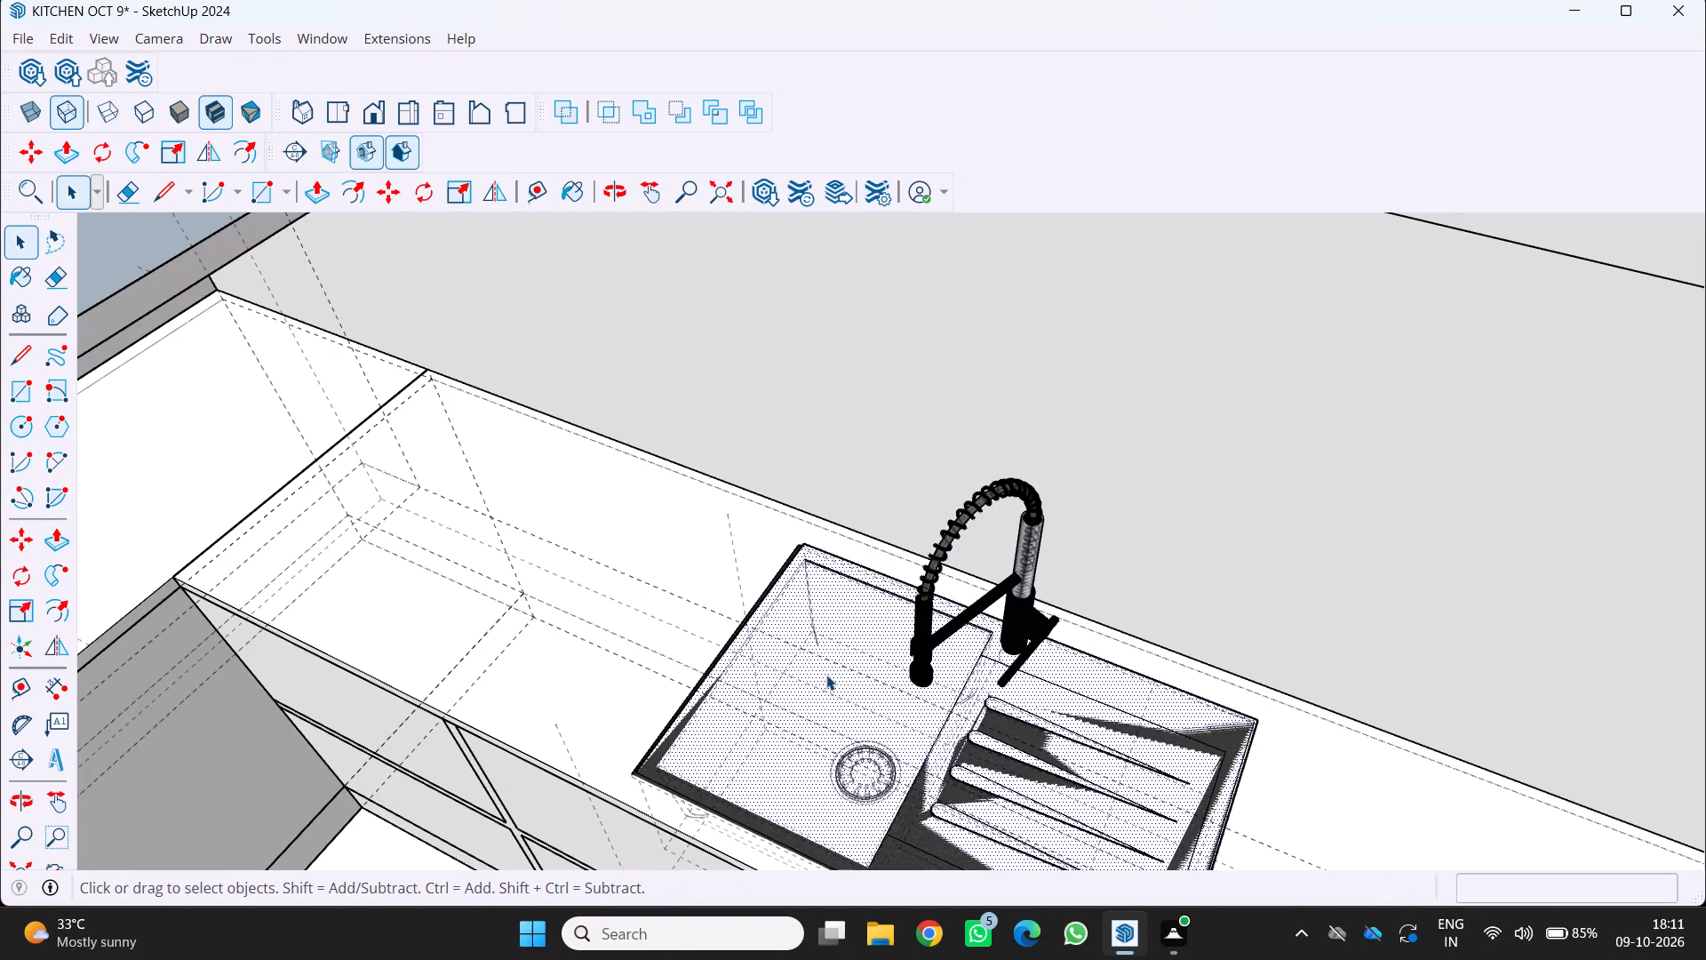
key(p)
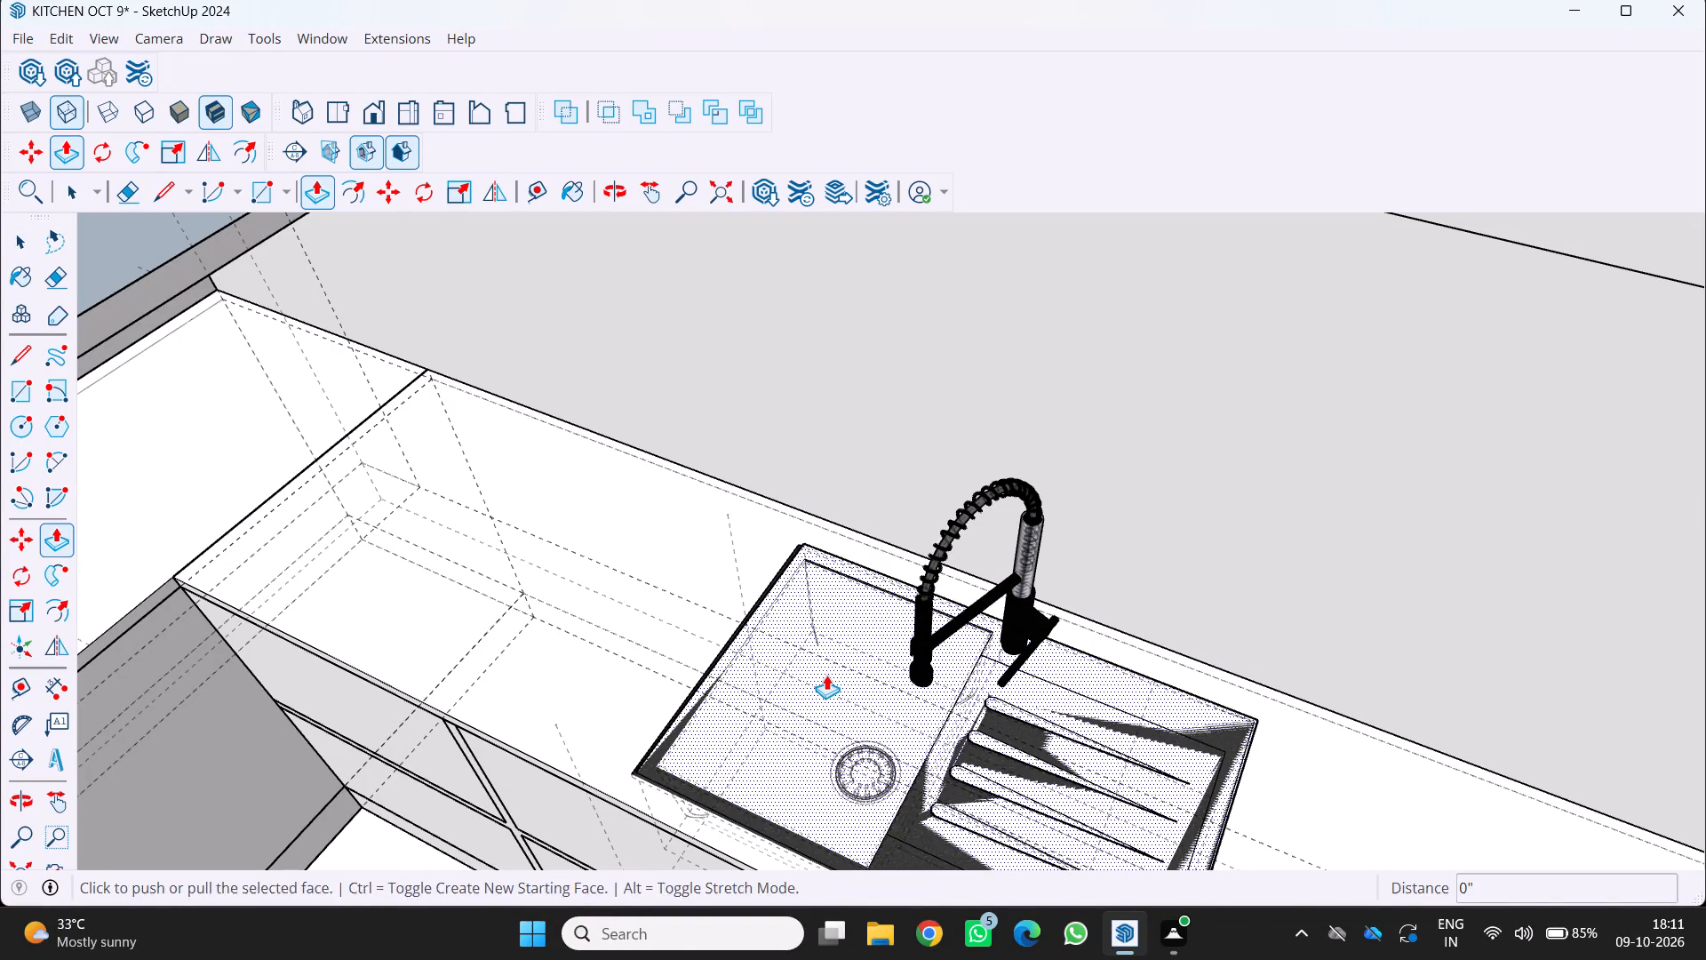
click(826, 675)
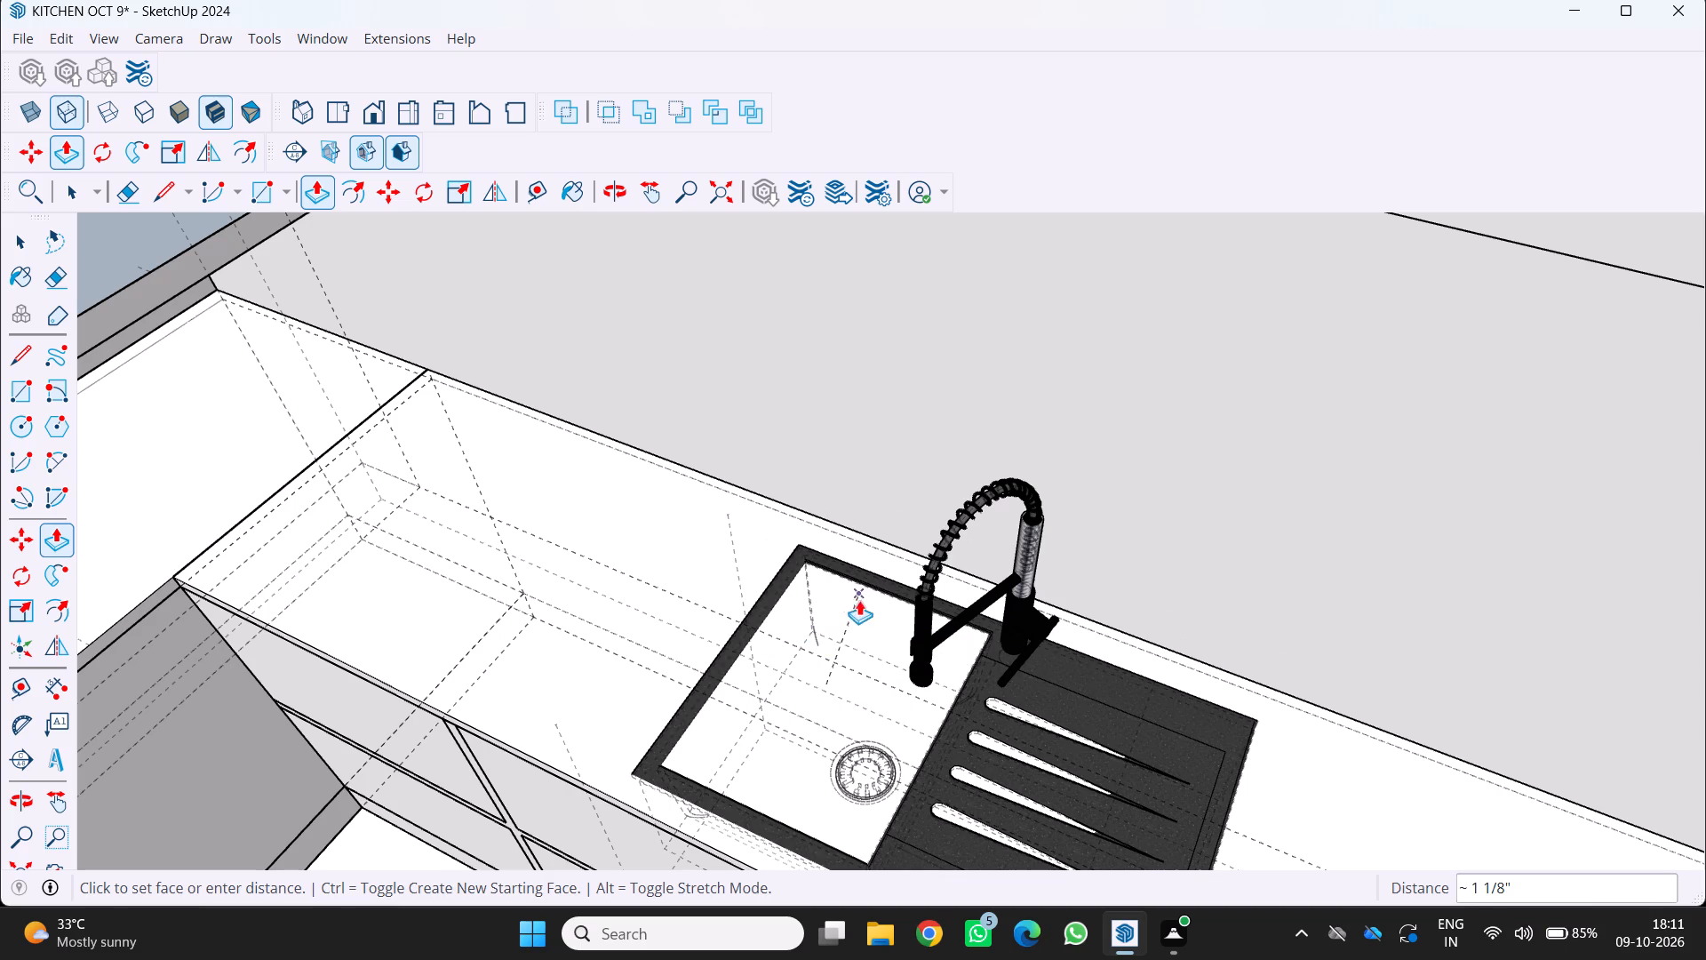
click(836, 550)
Switch off the hidden back edges and make the entire sink block, all its connected faces and edges, into a group.
middle_click(850, 556)
middle_drag(851, 556, 881, 531)
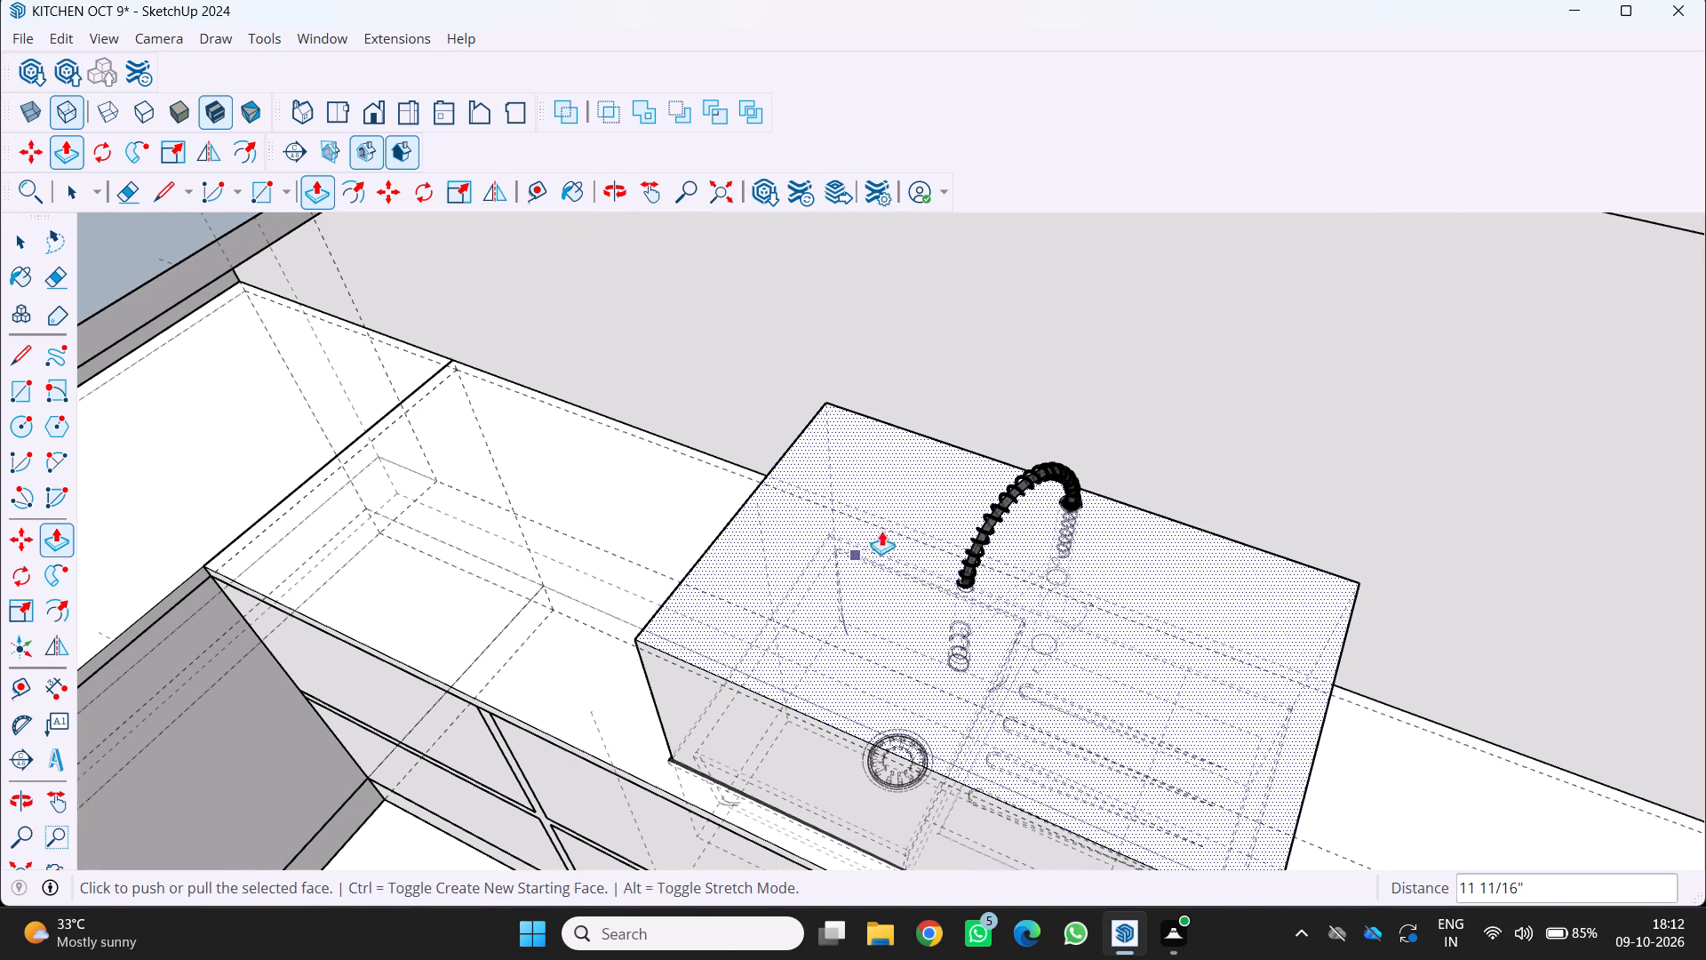
middle_drag(881, 531, 986, 310)
middle_drag(897, 649, 984, 354)
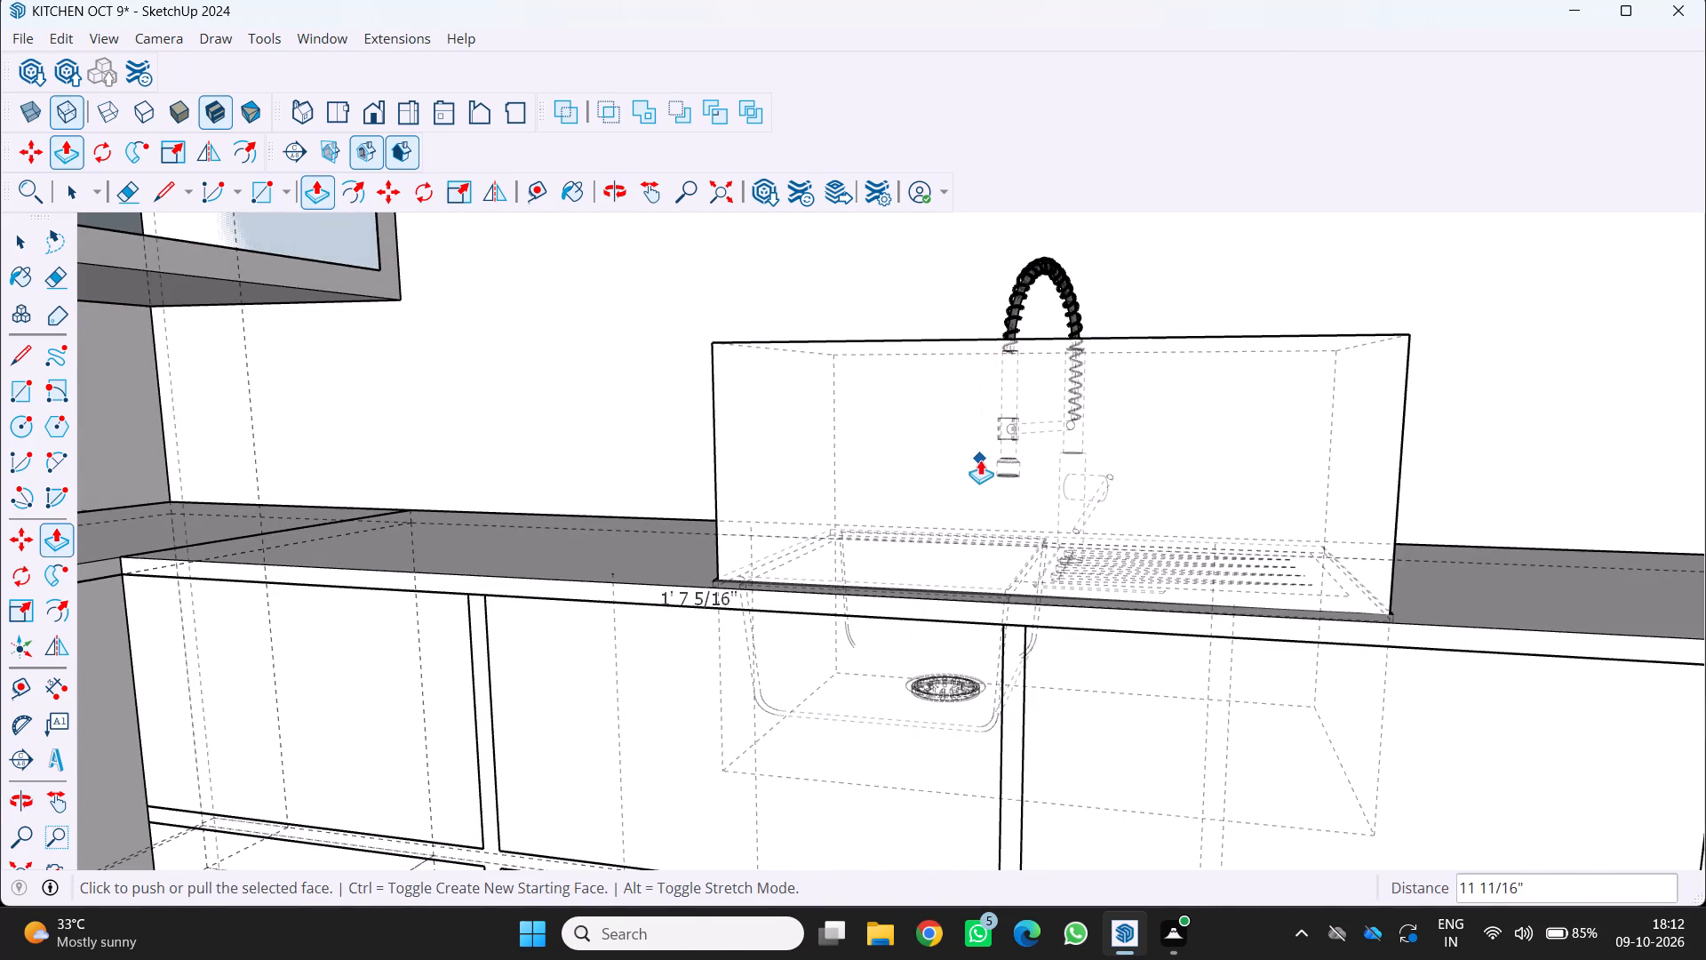
key(space)
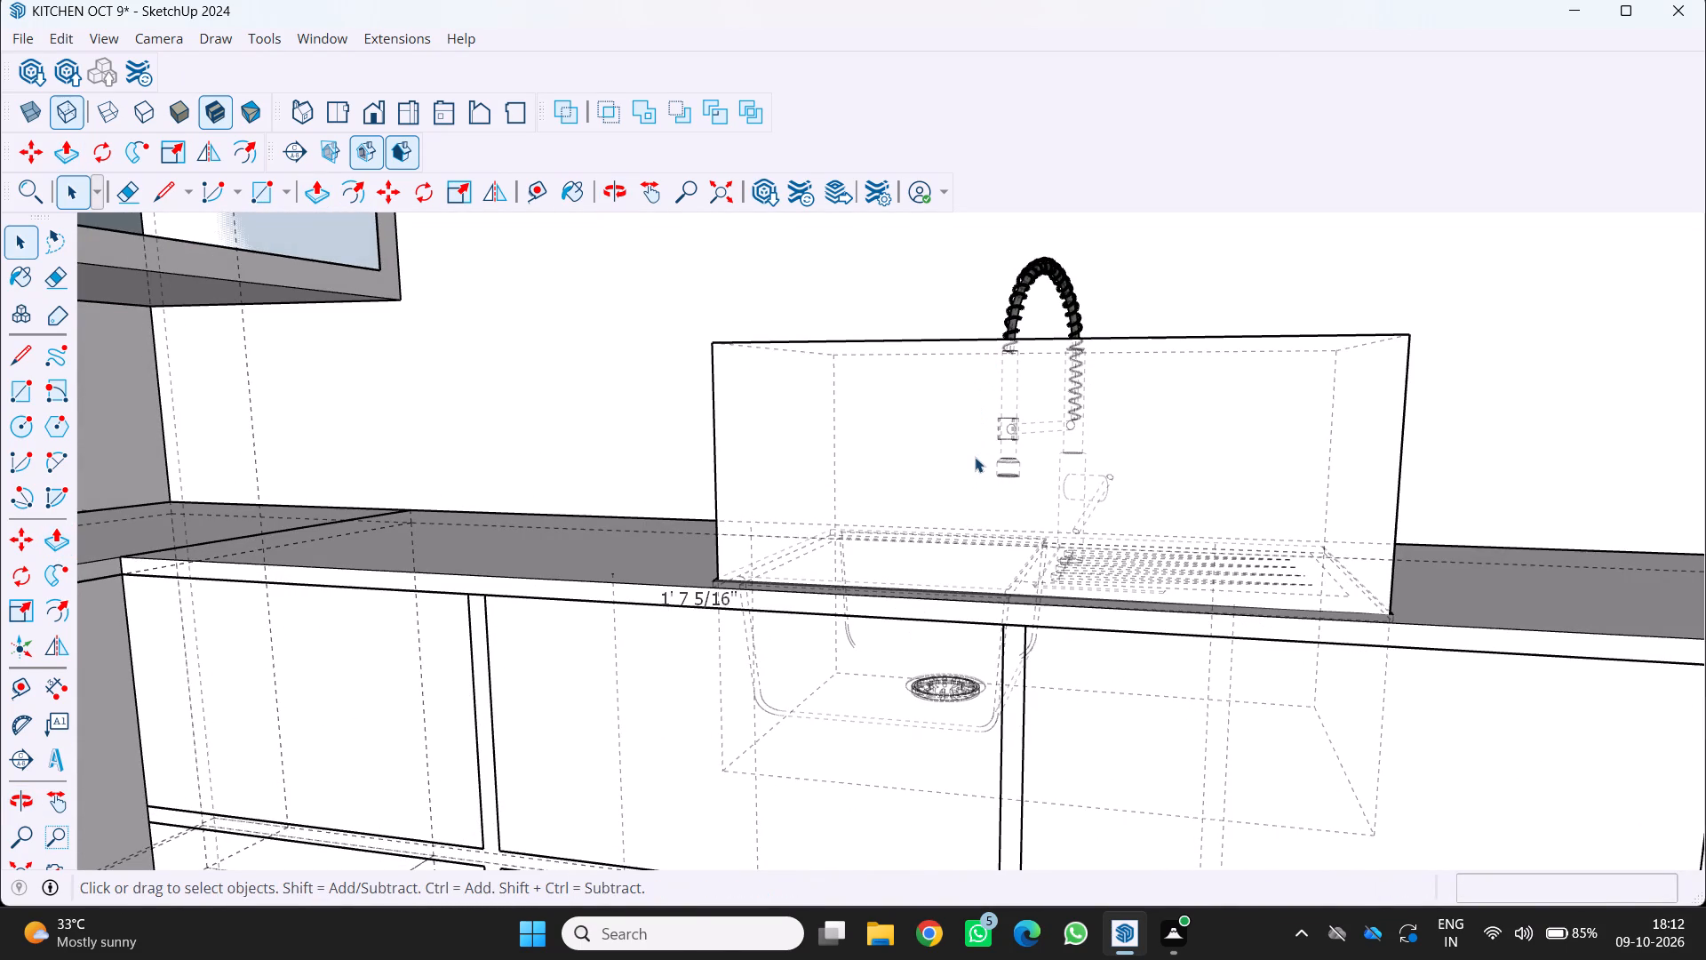
key(k)
triple_click(975, 457)
double_click(974, 457)
triple_click(968, 453)
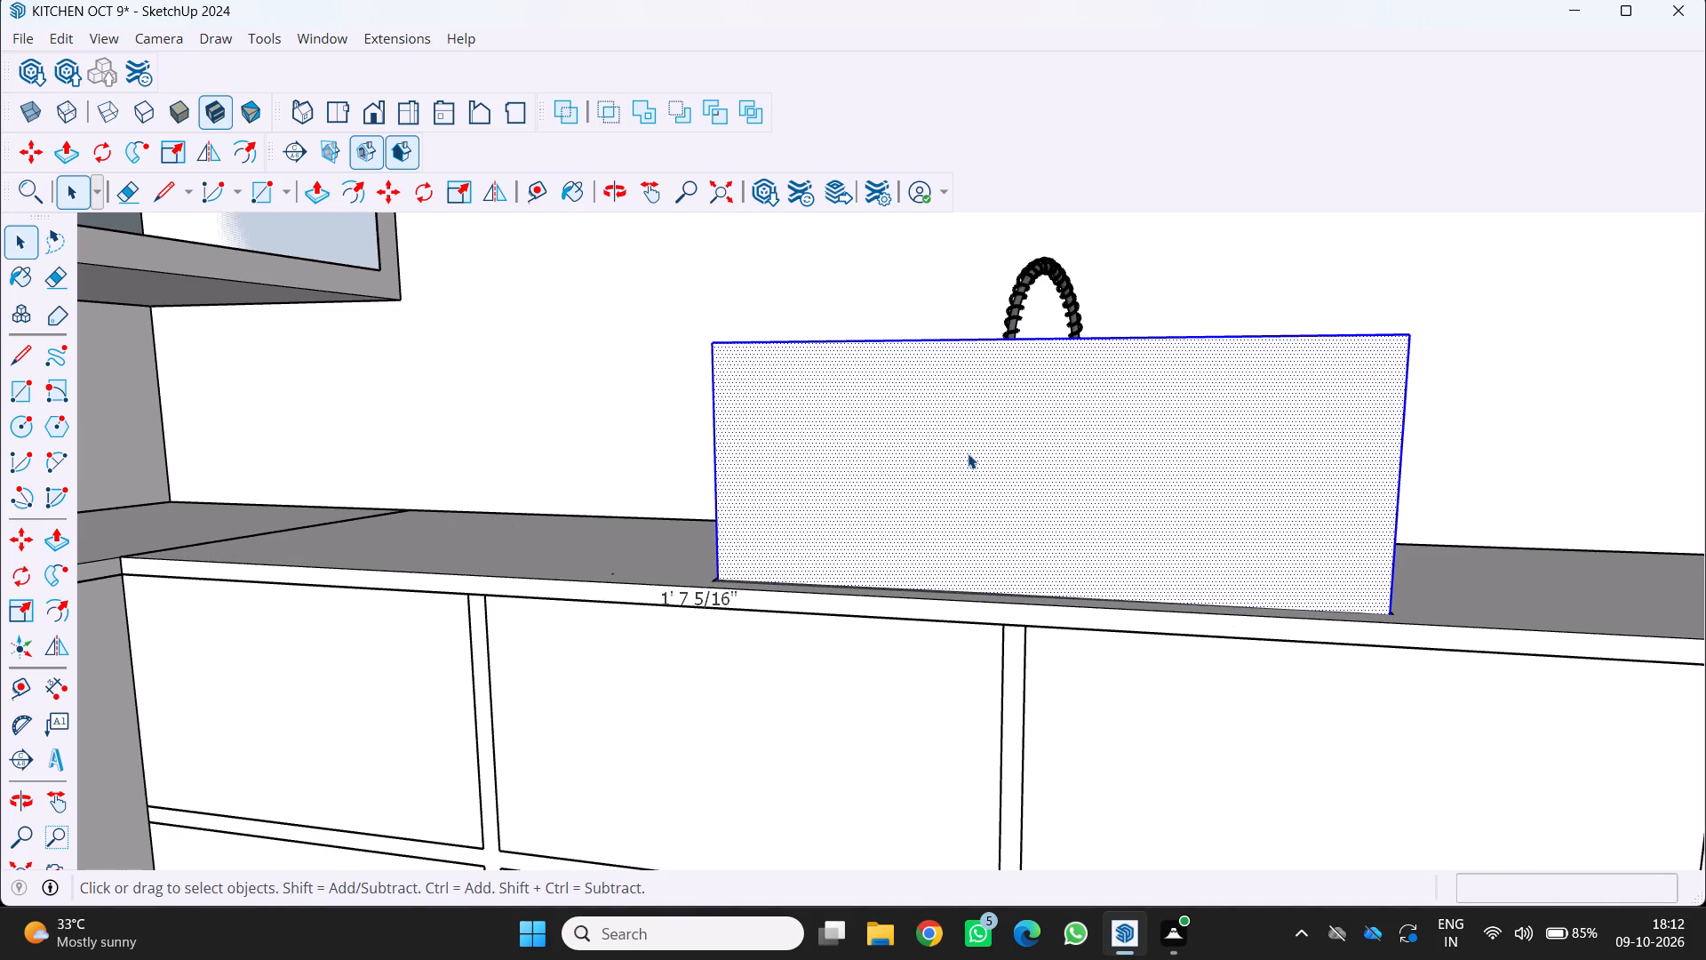
triple_click(968, 453)
double_click(968, 453)
right_click(968, 453)
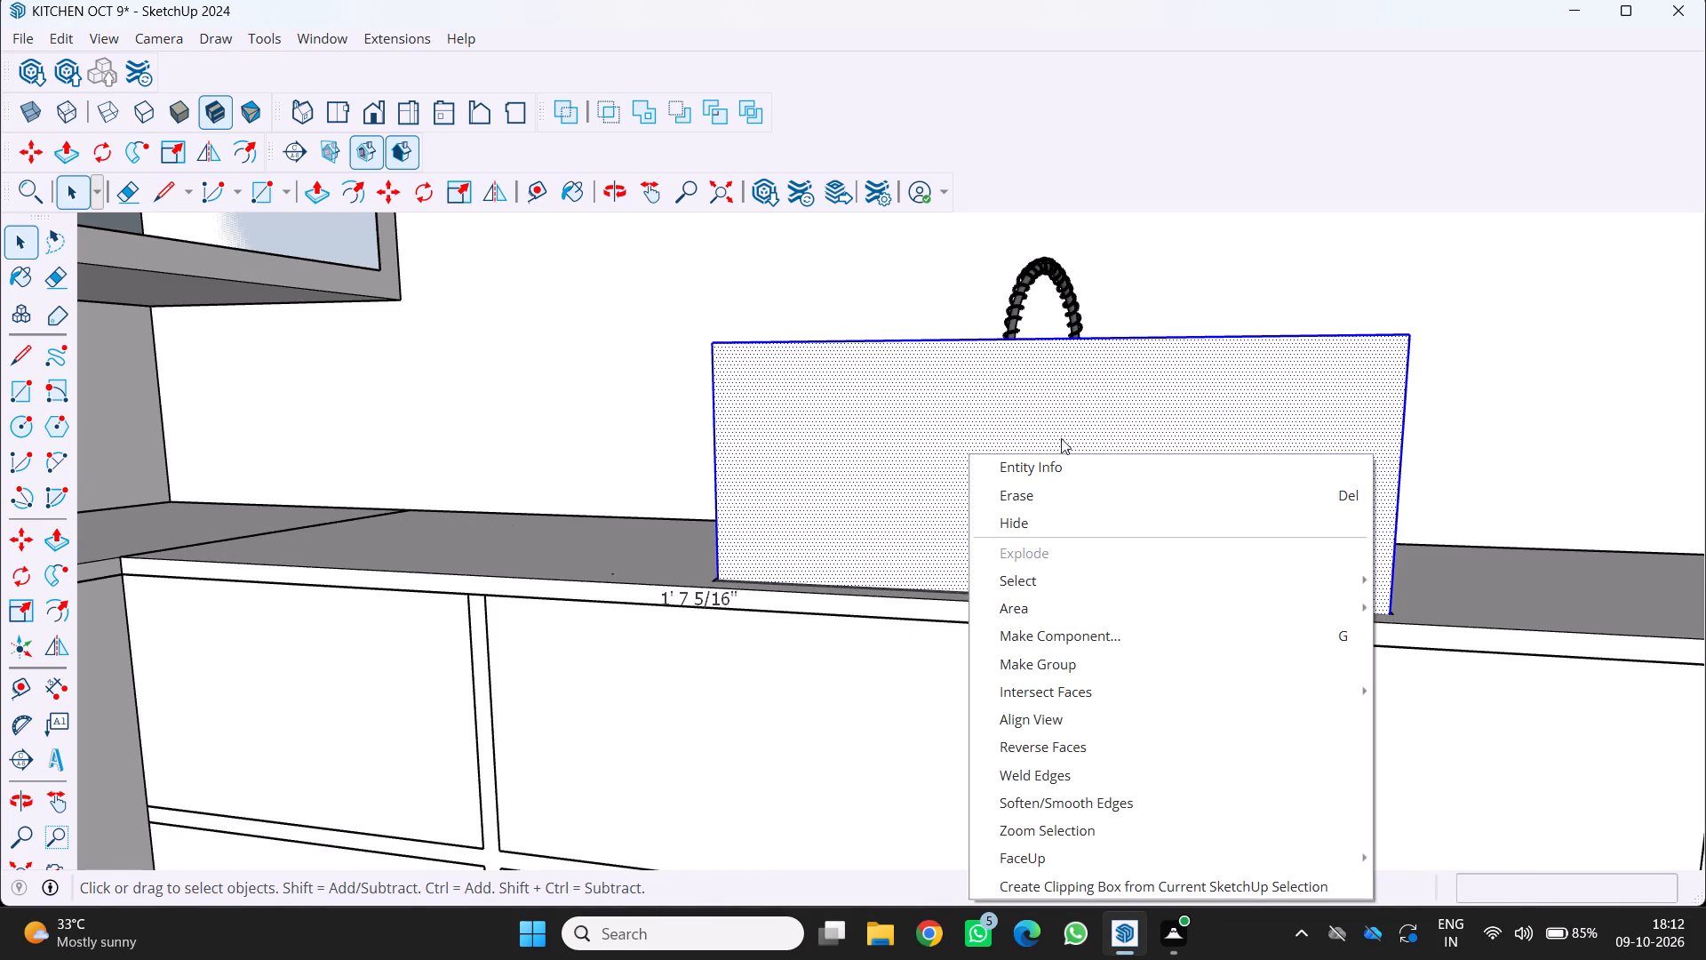
click(1093, 663)
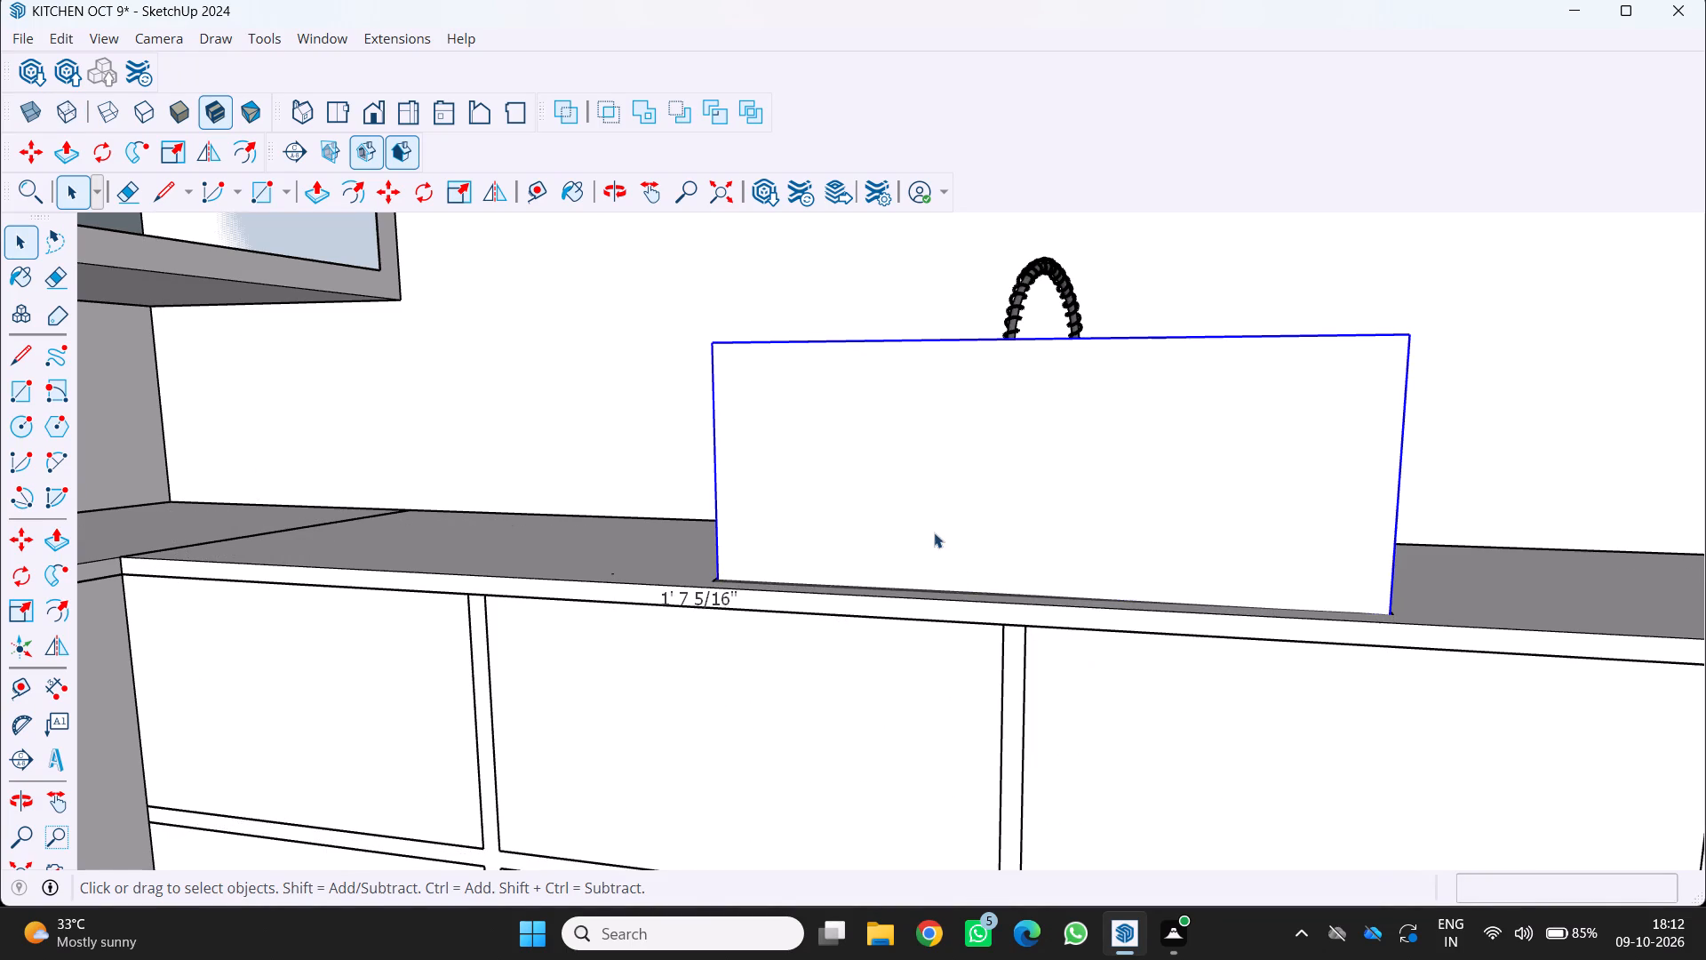
Copy the sink block group, keeping it available for reuse, and subtract the block from the countertop solid.
middle_drag(934, 532, 873, 654)
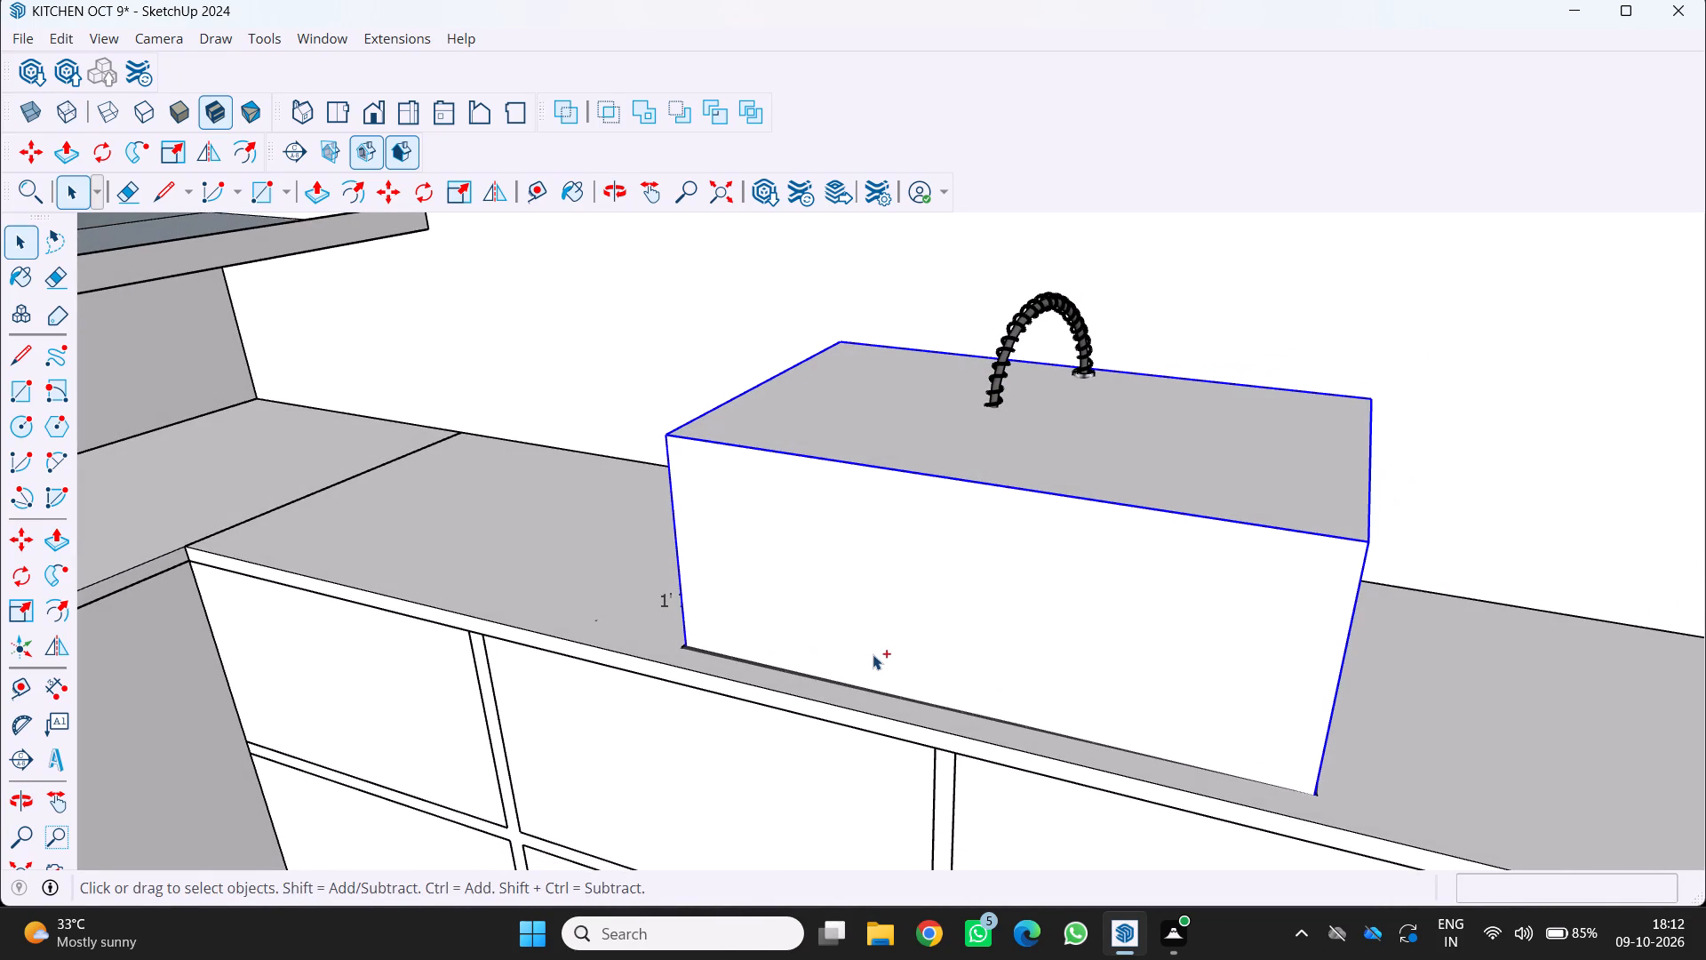
key(ctrl+c)
key(ctrl+c)
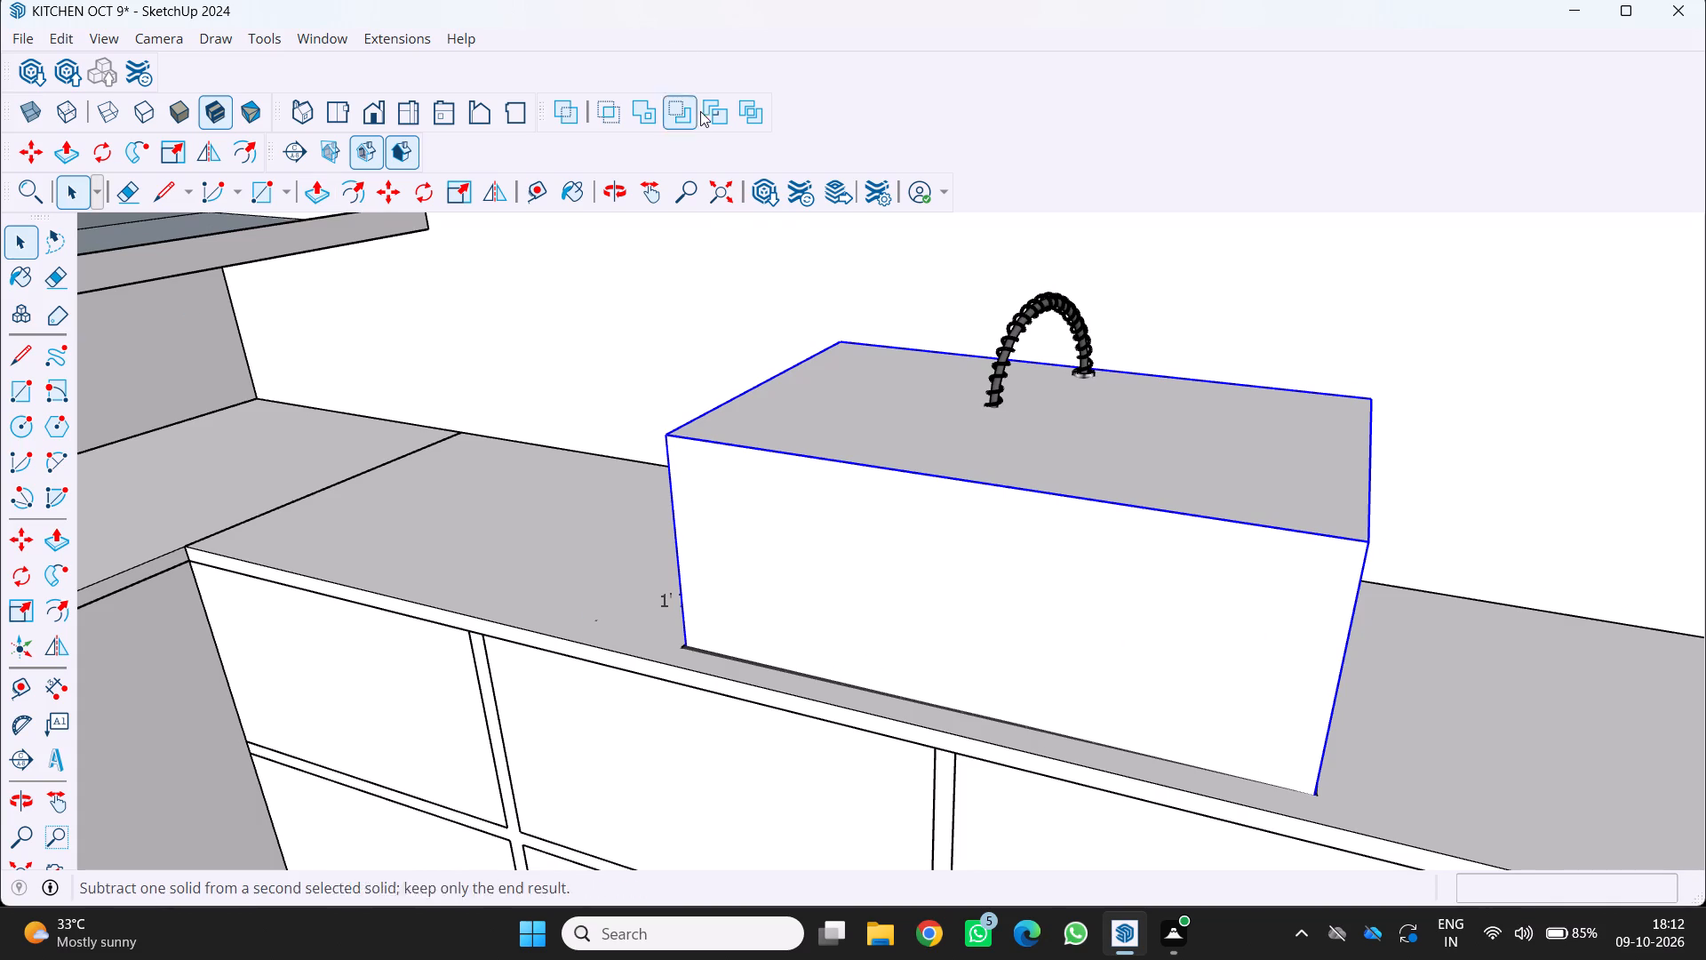
click(675, 118)
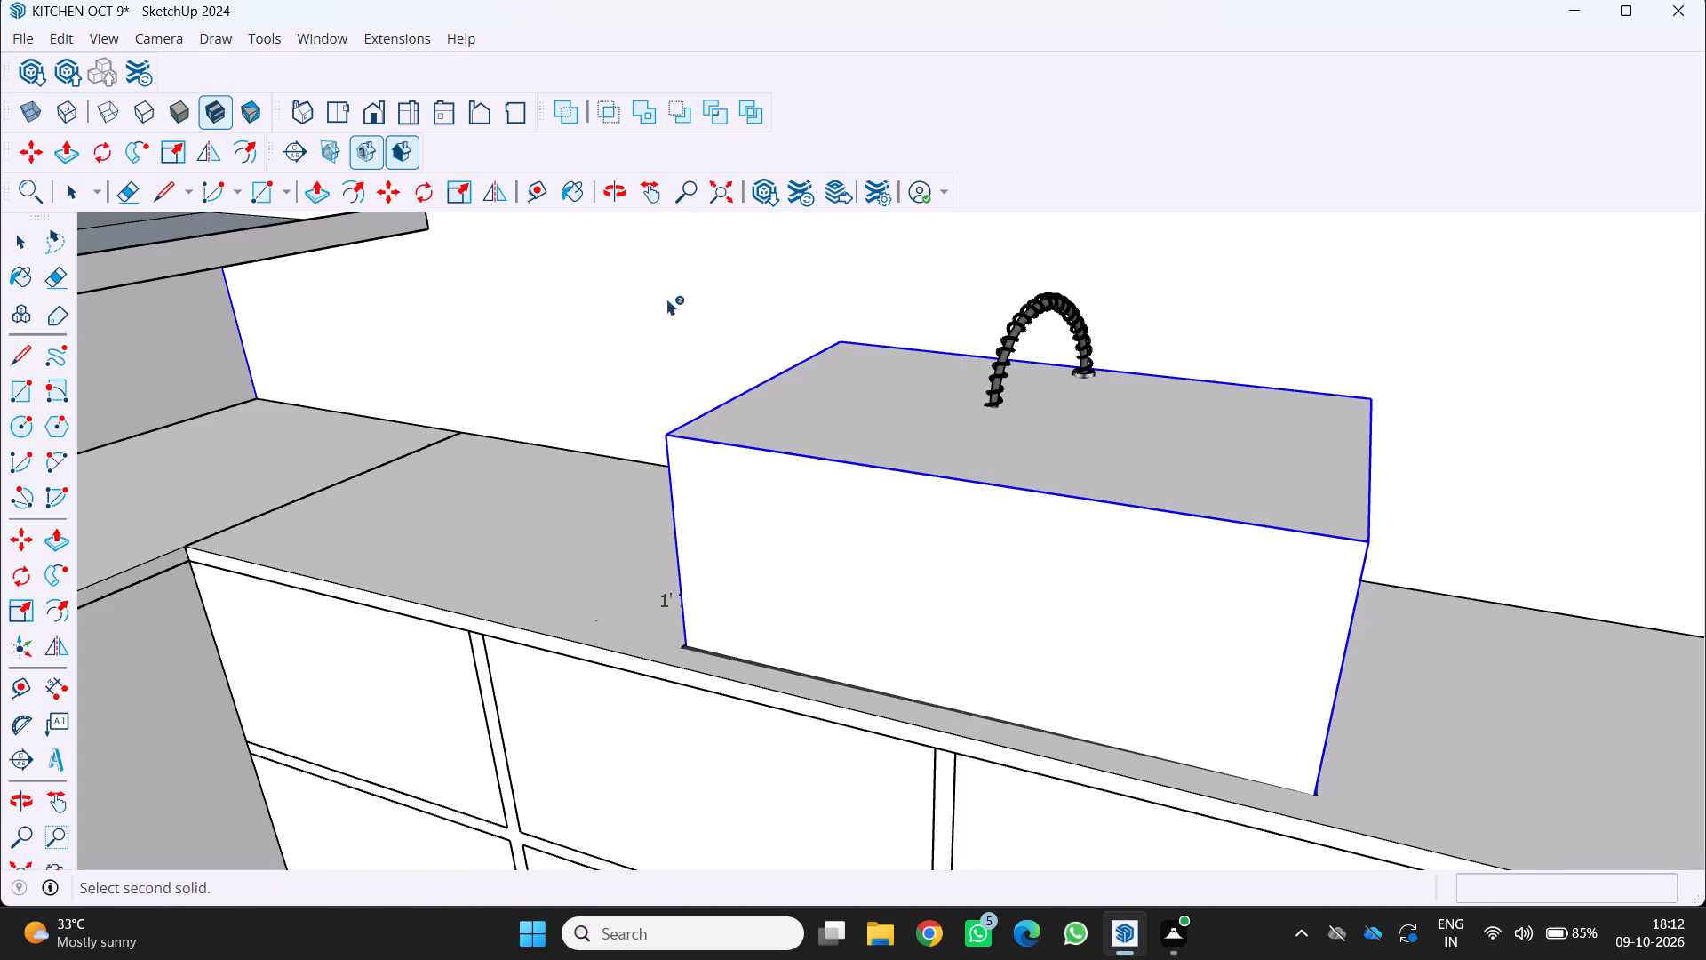
click(515, 574)
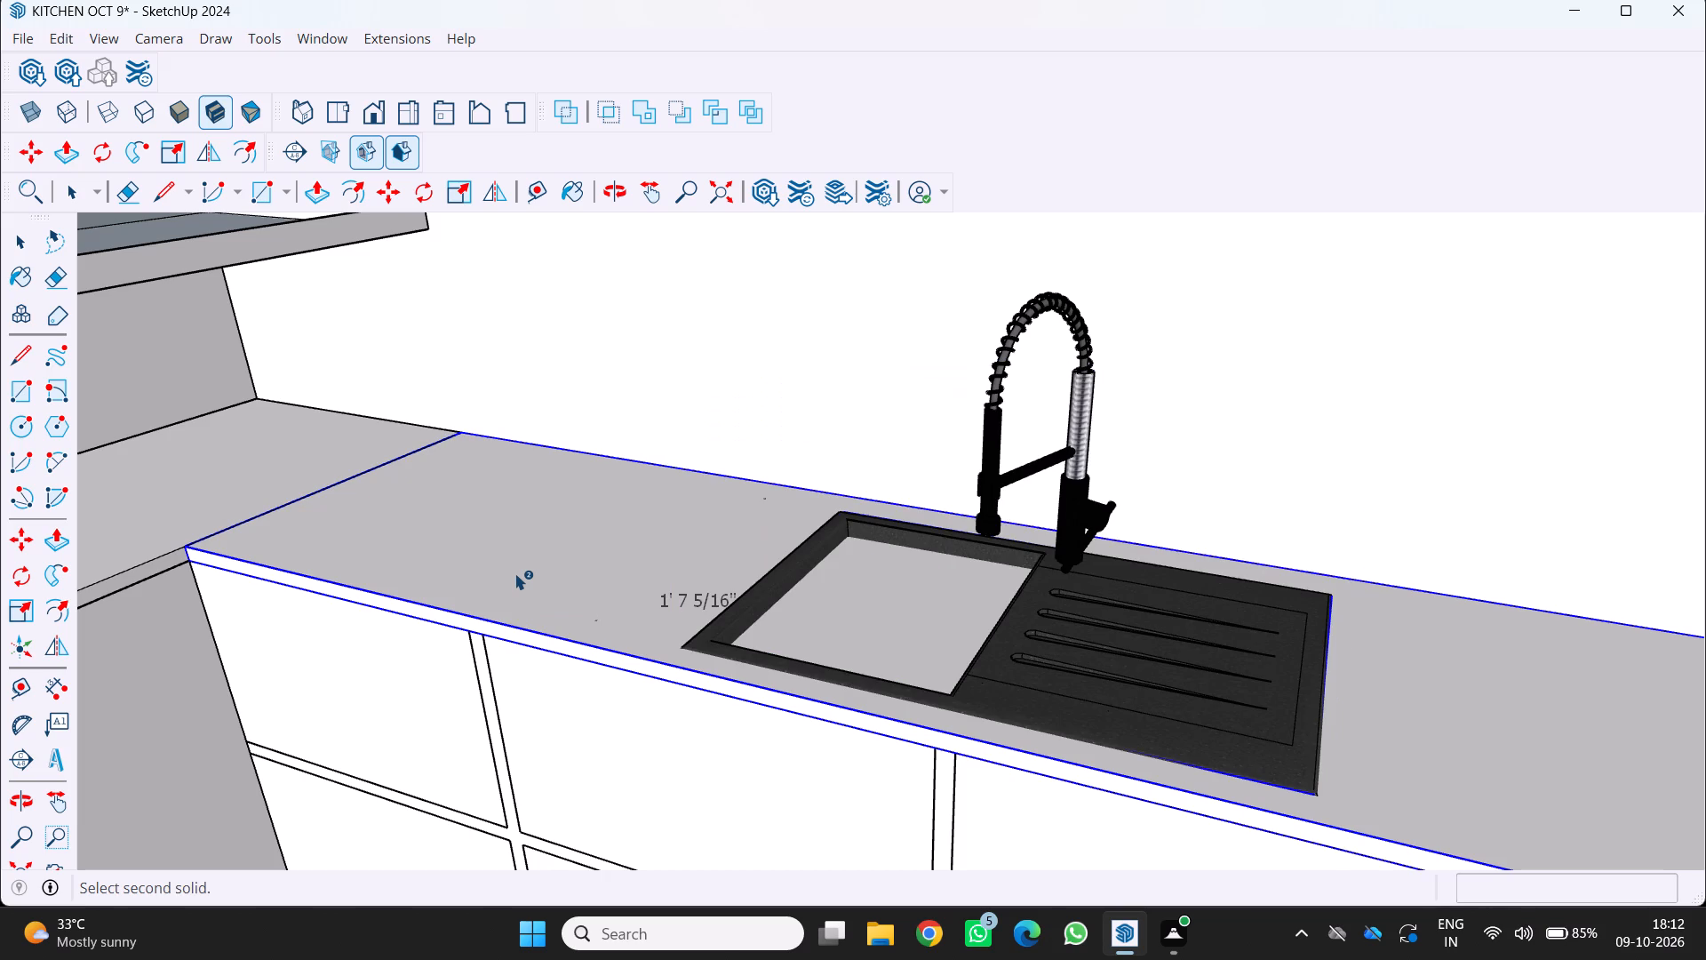
Paste the copied sink block in place over the countertop cutout.
key(space)
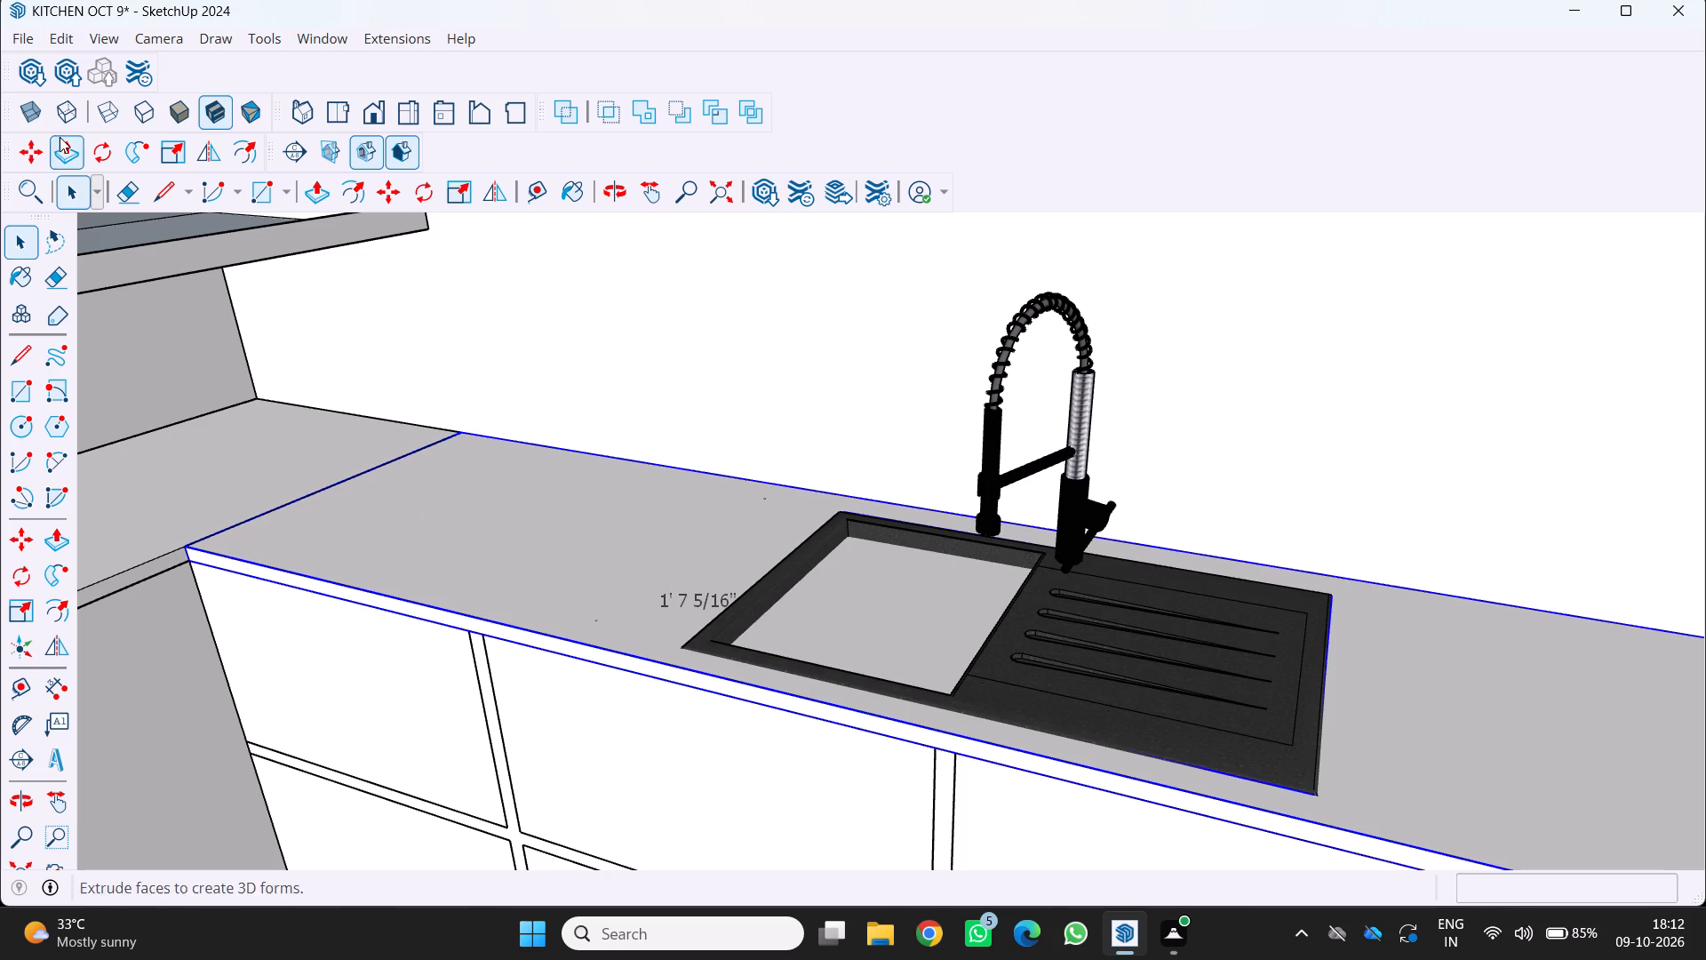
click(53, 44)
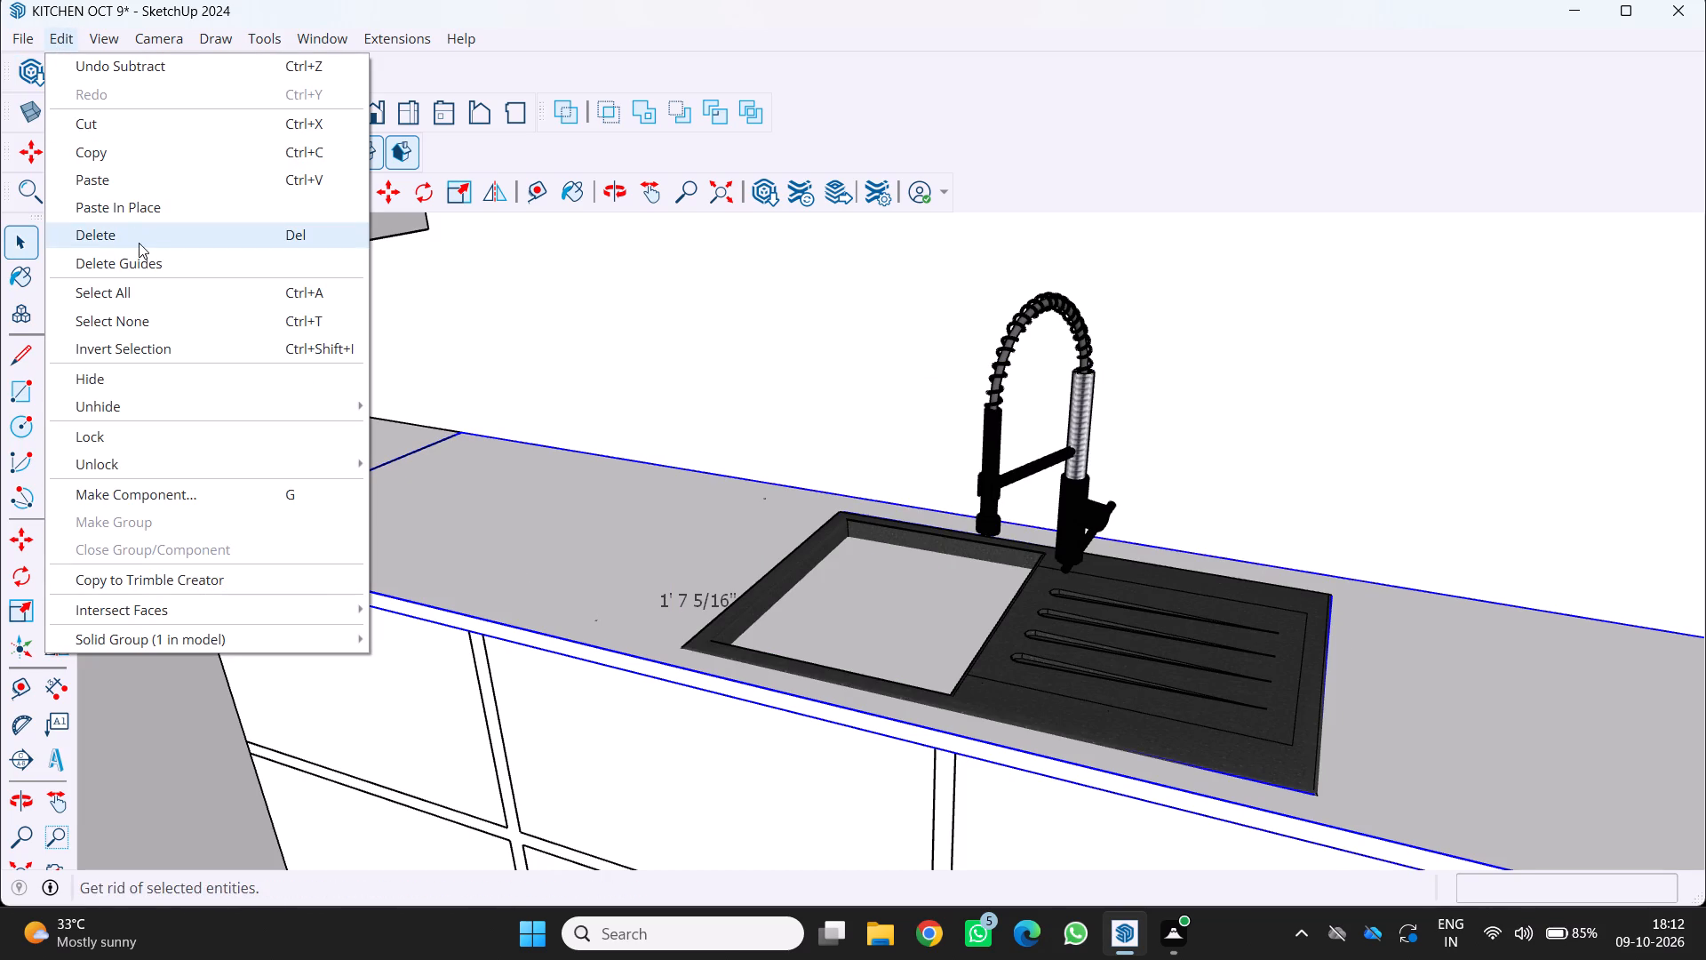
click(132, 201)
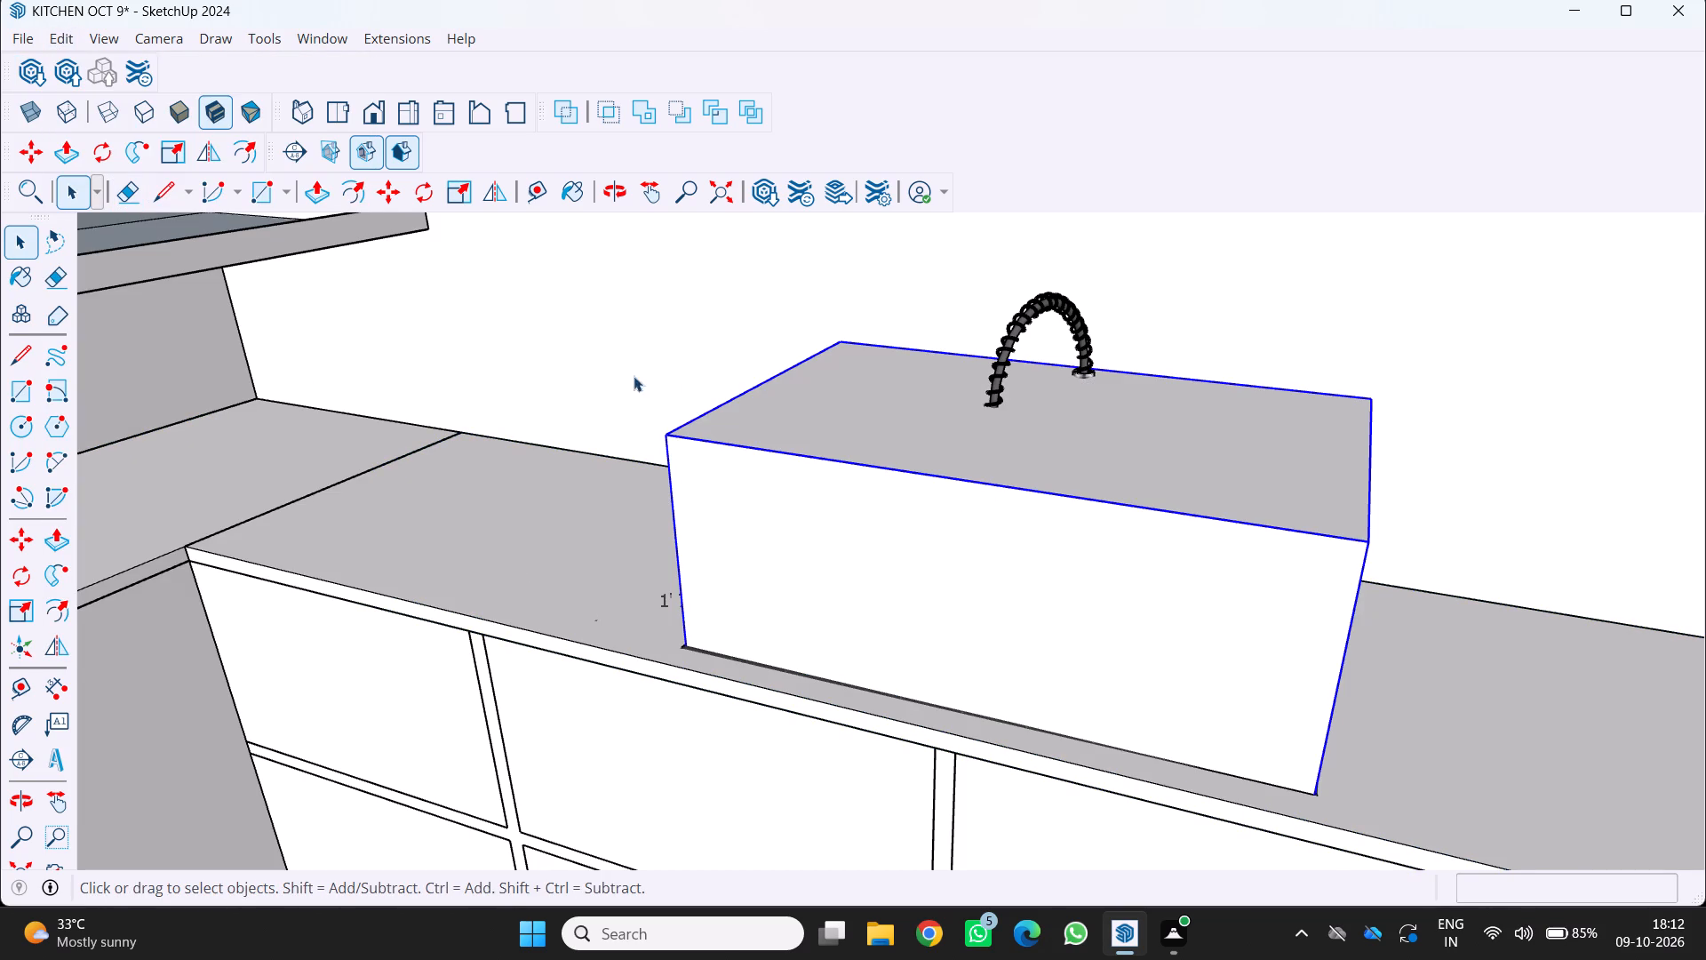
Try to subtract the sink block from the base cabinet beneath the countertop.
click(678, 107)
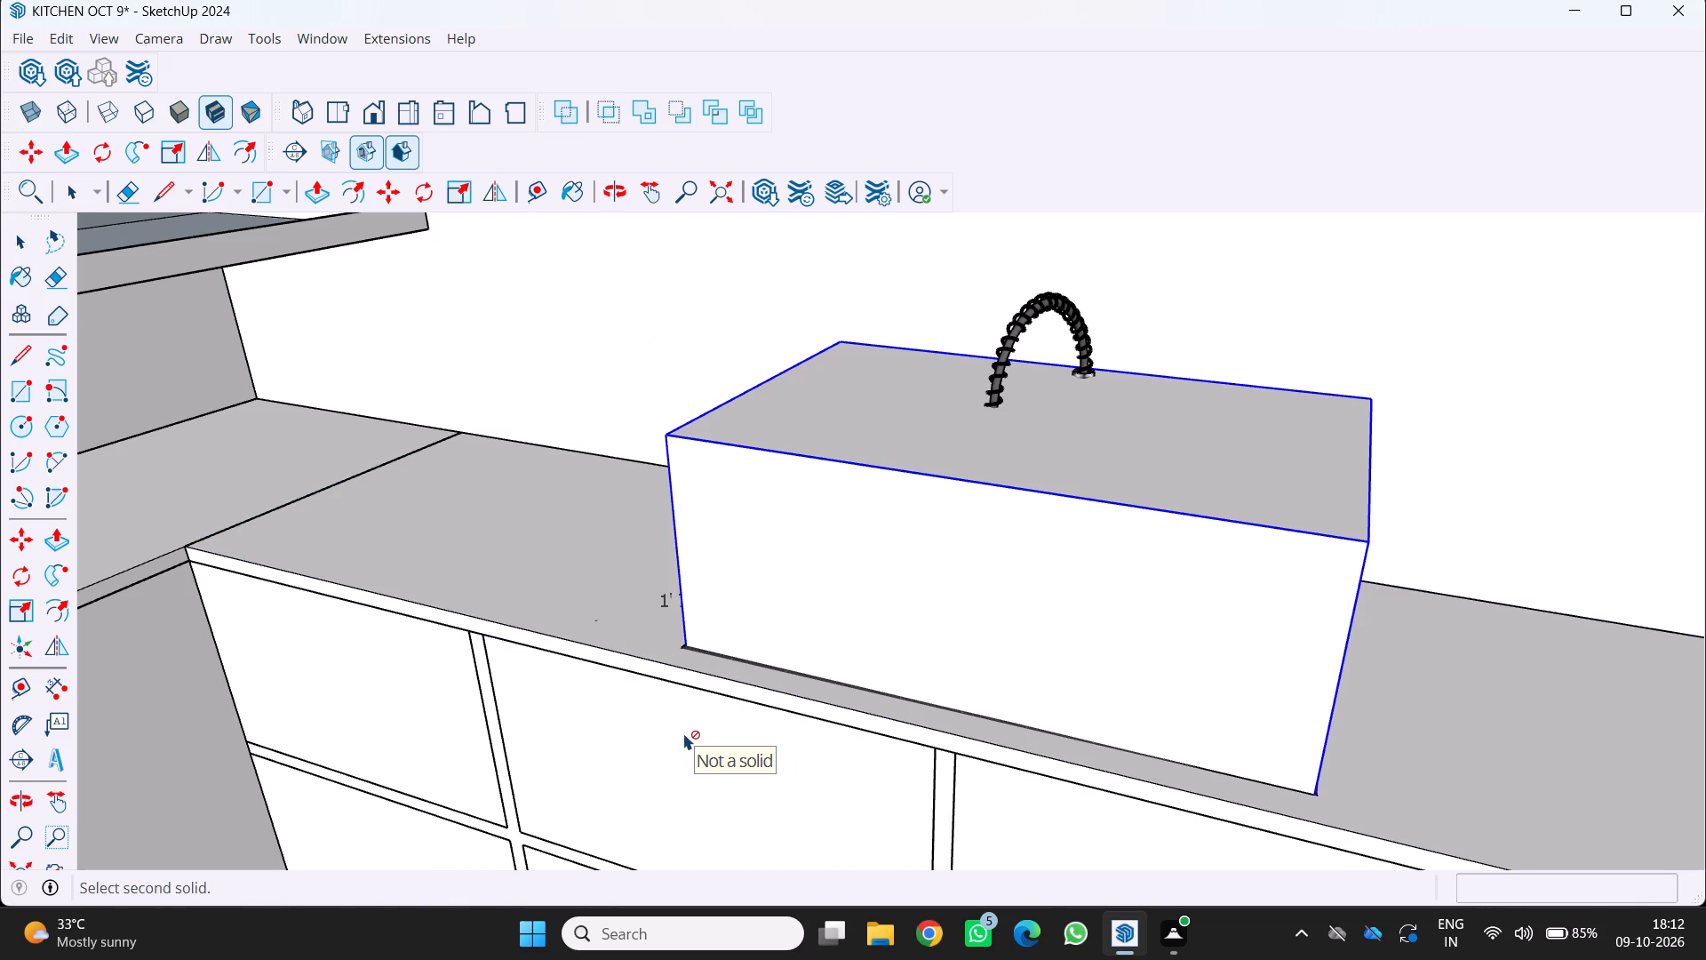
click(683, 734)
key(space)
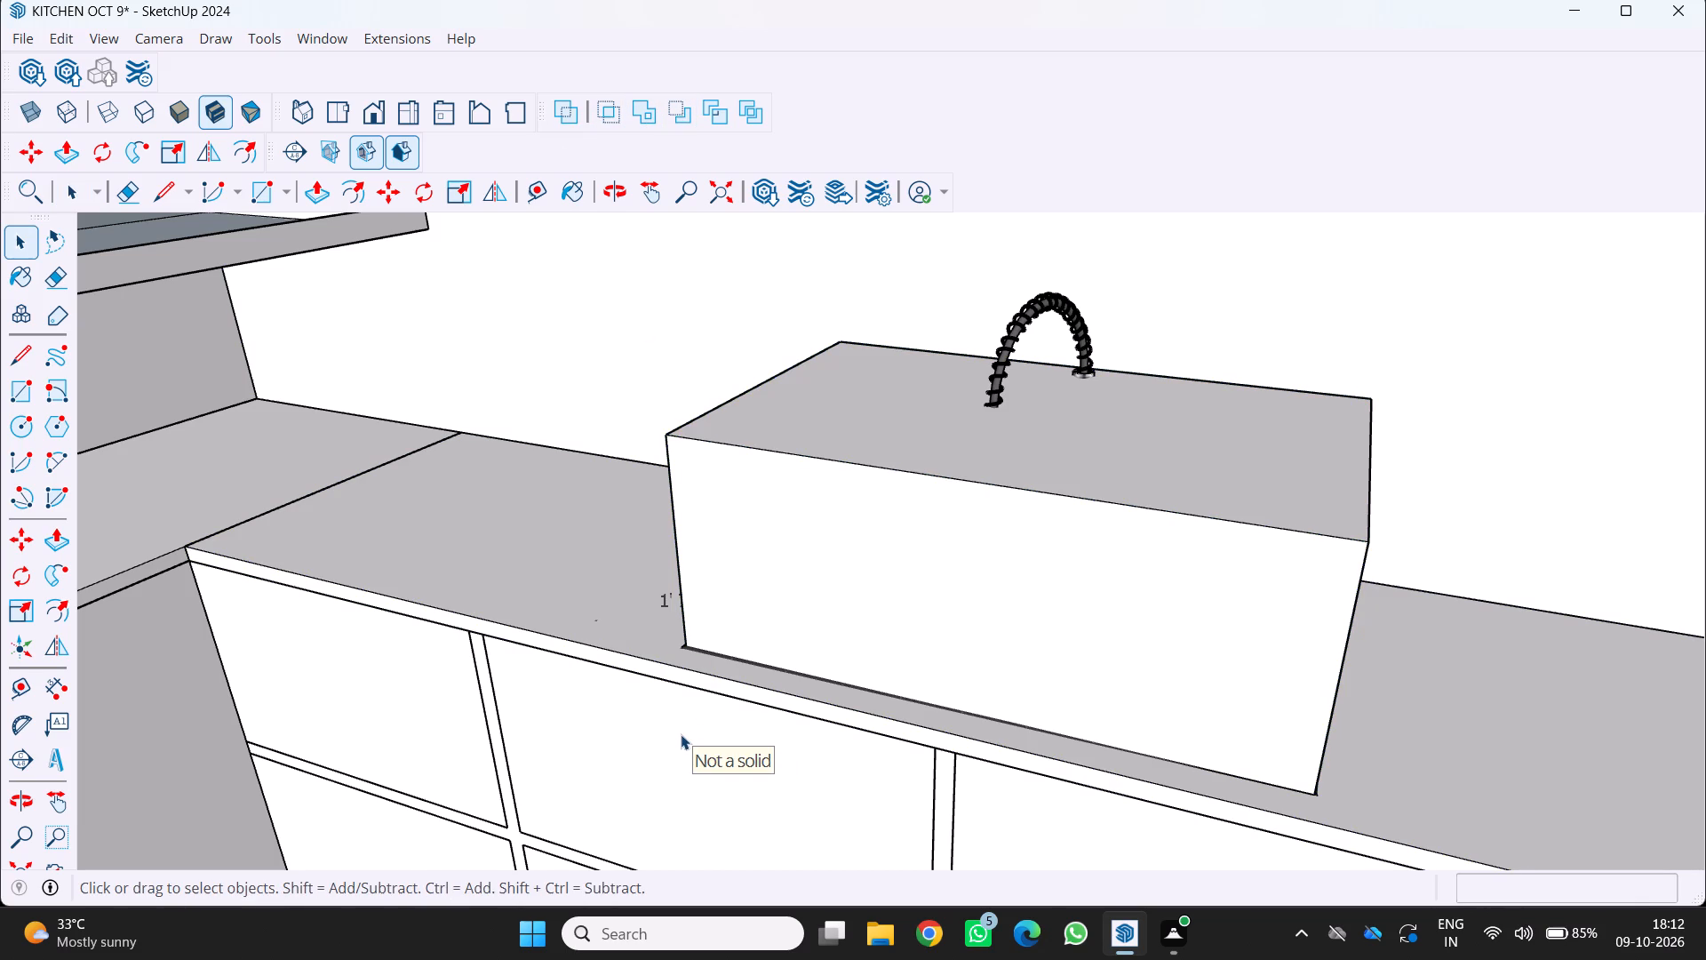
Select the base cabinet group below the sink and make the Solid Inspector² tool available.
click(681, 734)
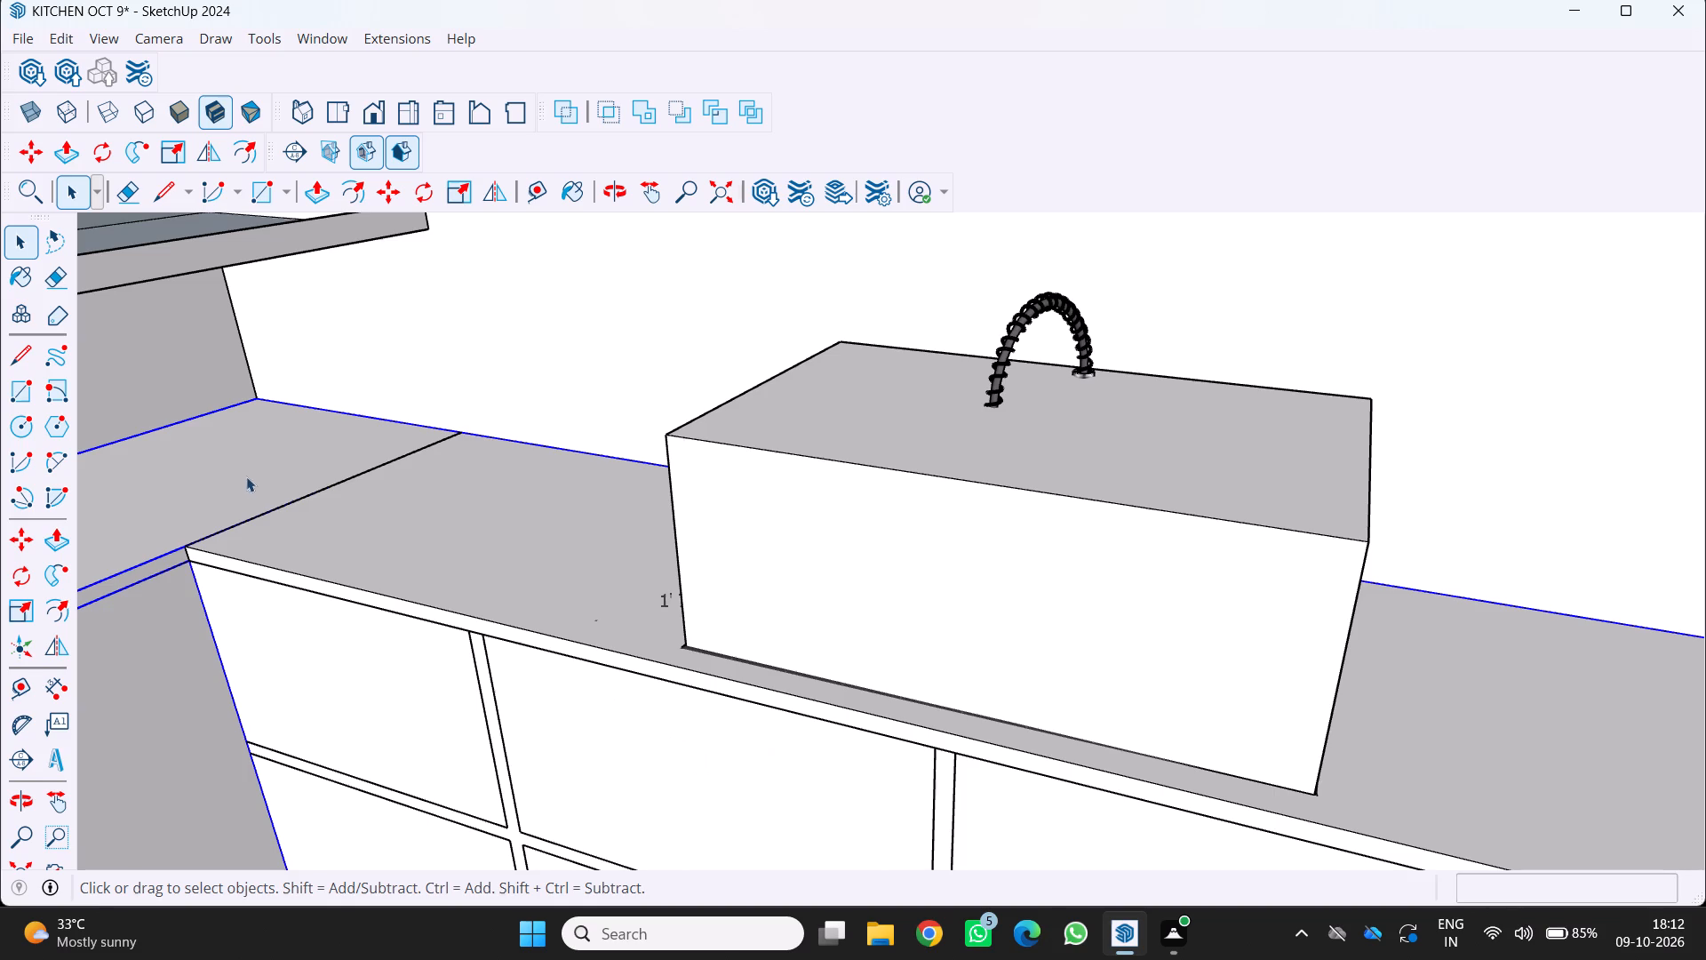
scroll(245, 476, down, 10)
middle_click(635, 652)
middle_drag(635, 652, 583, 636)
middle_click(583, 636)
scroll(551, 620, down, 16)
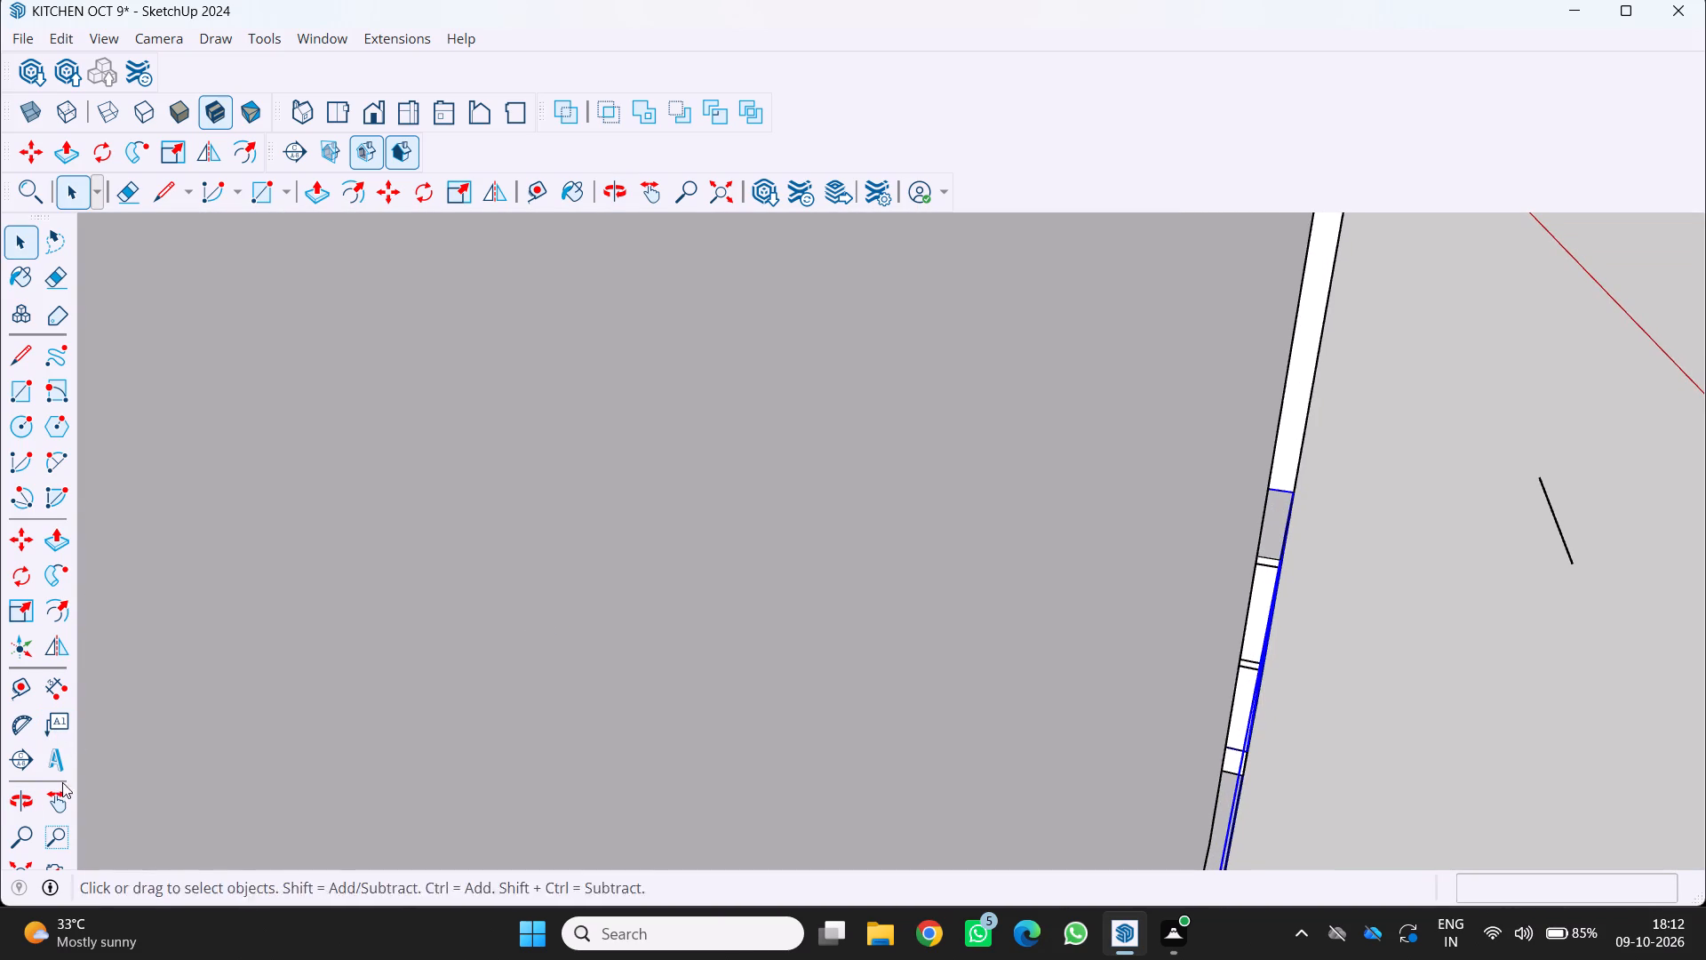
click(26, 860)
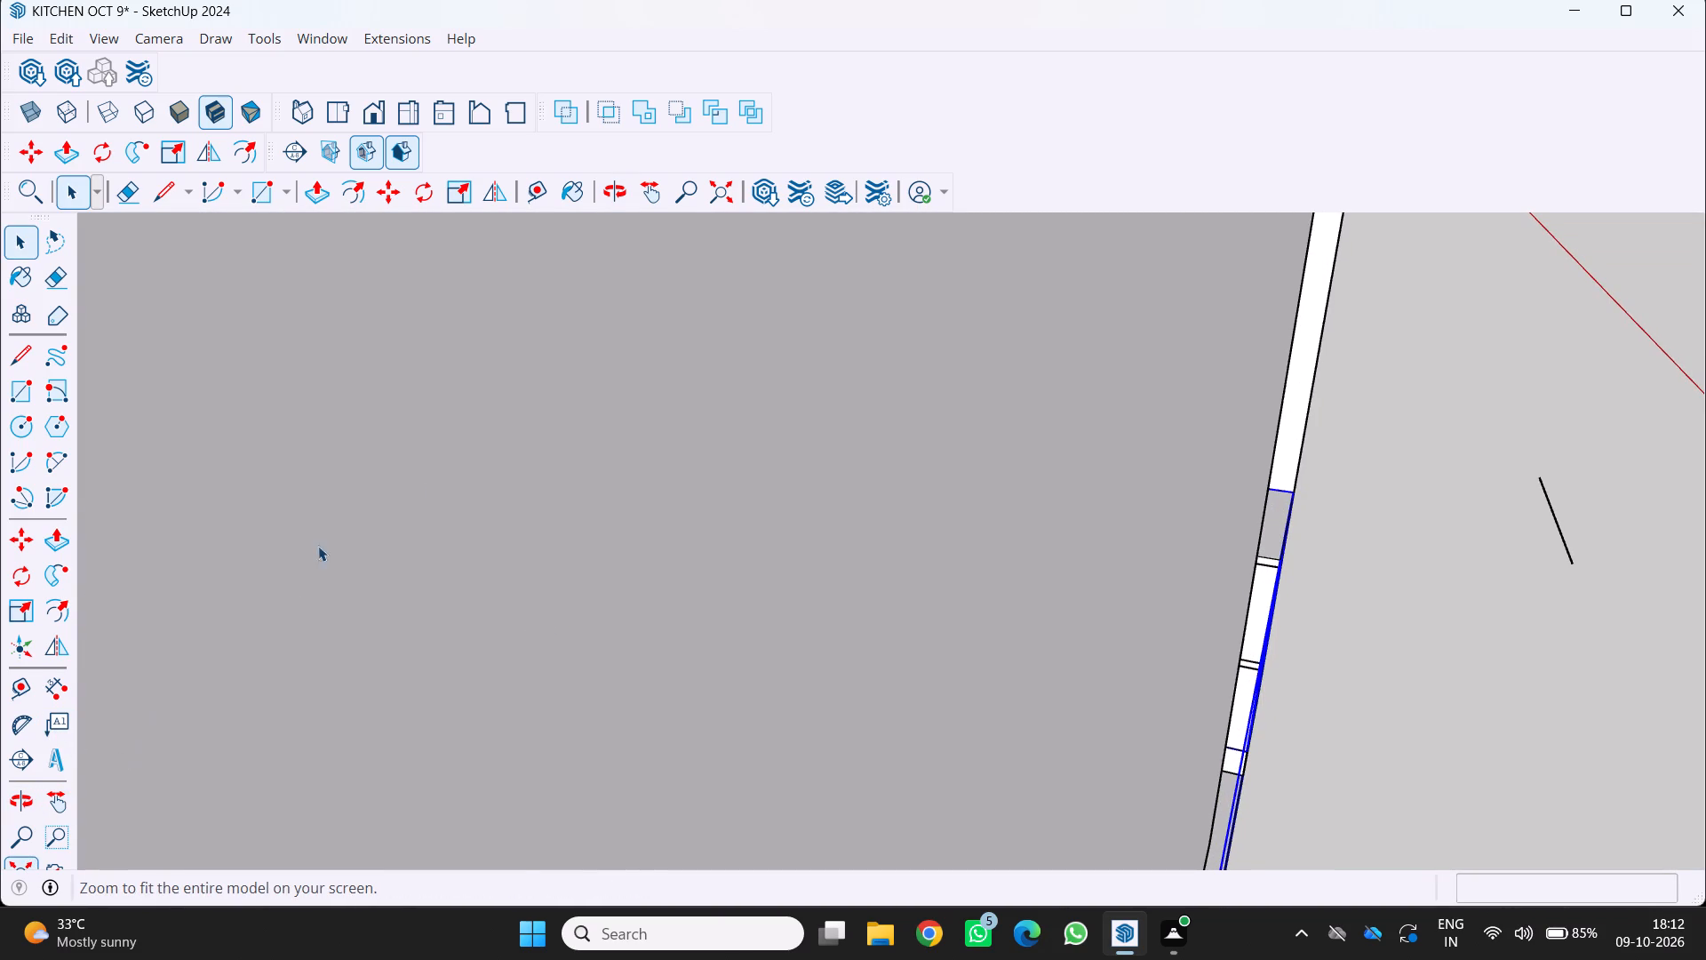
scroll(658, 460, down, 1)
middle_drag(844, 516, 709, 486)
scroll(789, 524, up, 3)
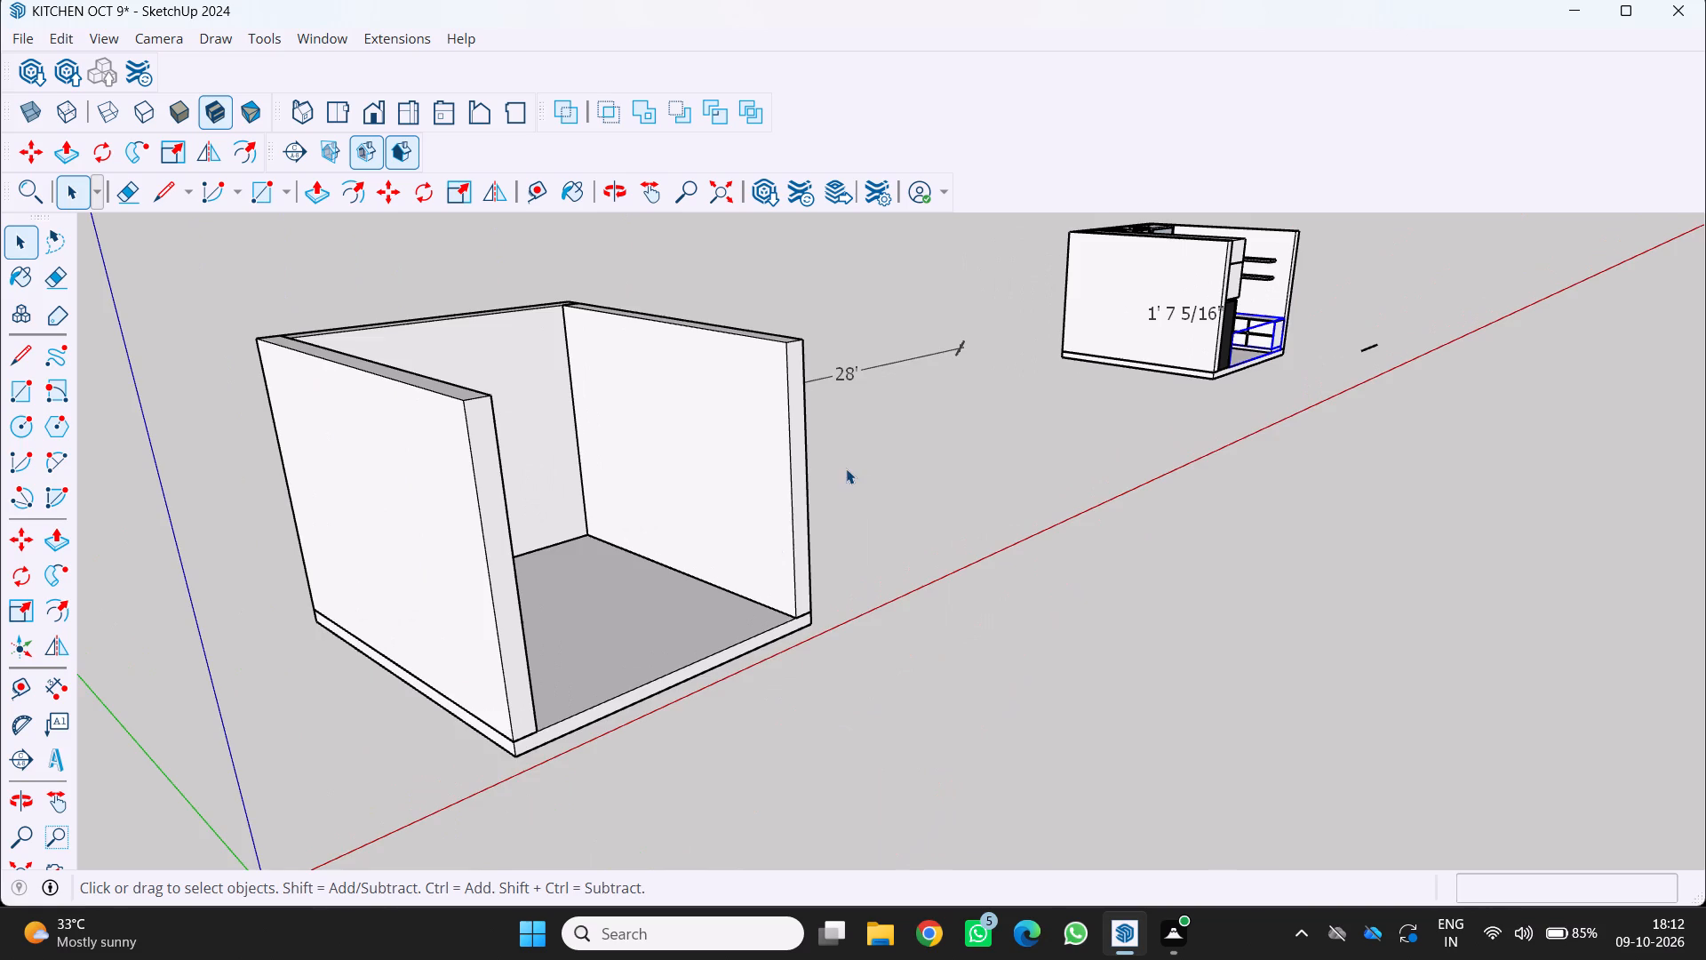
scroll(846, 468, down, 5)
scroll(1087, 286, up, 20)
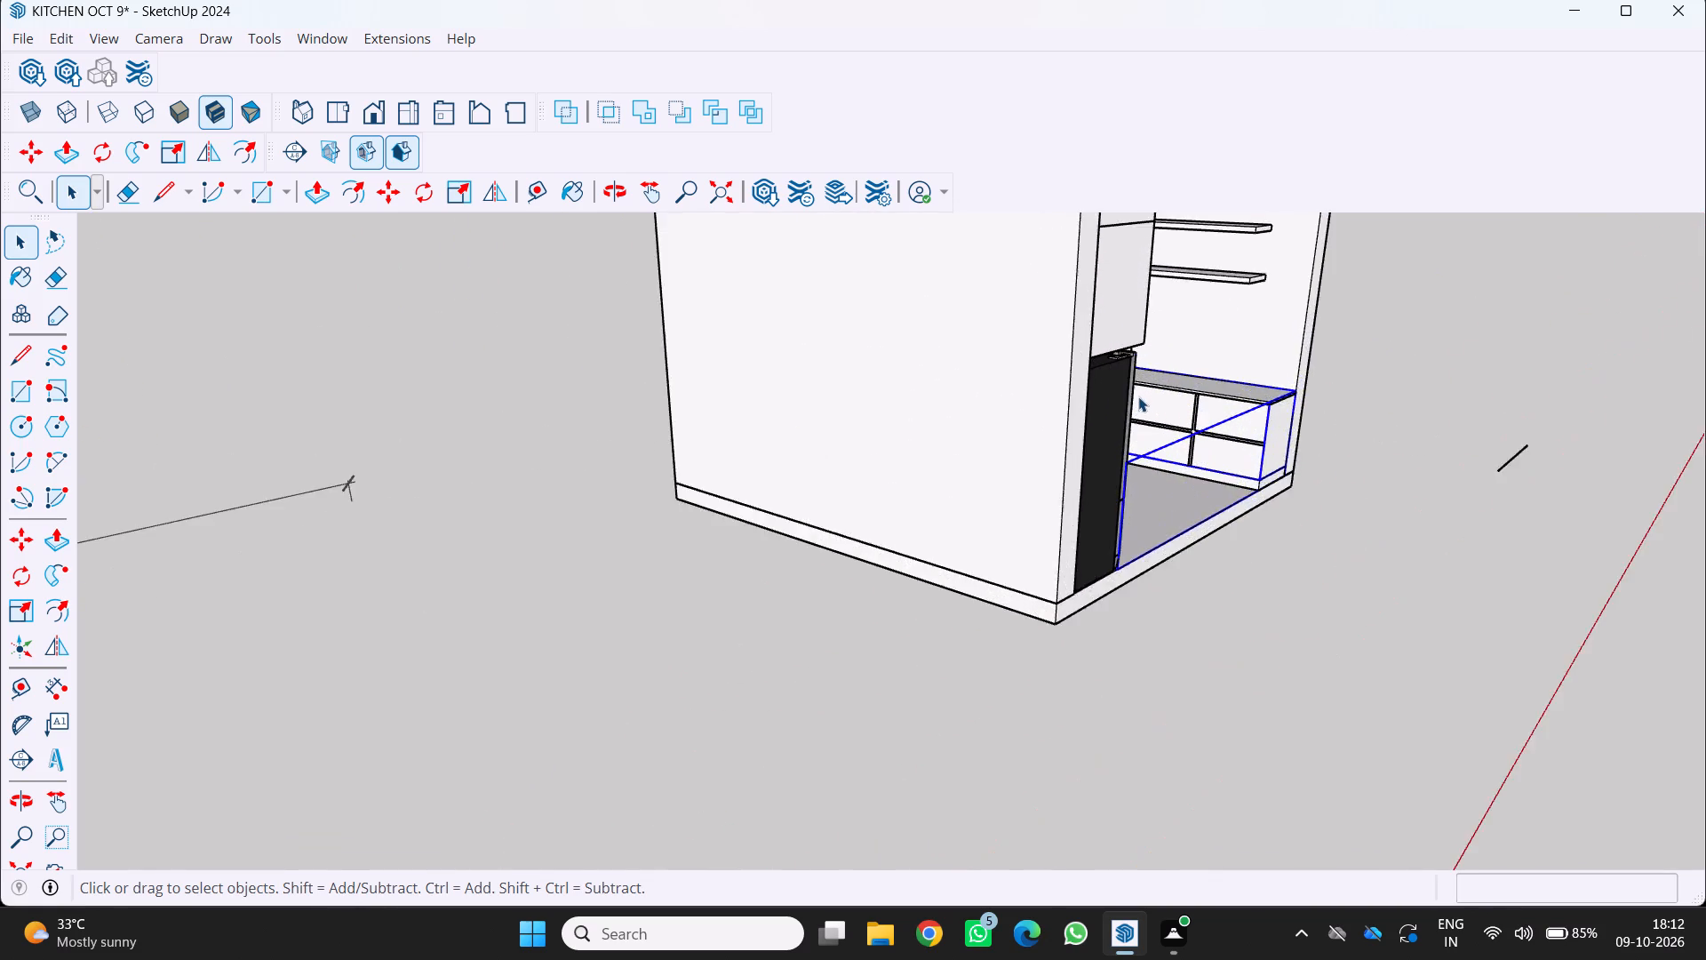
scroll(1138, 396, up, 3)
middle_drag(1139, 396, 1024, 365)
scroll(1112, 439, up, 8)
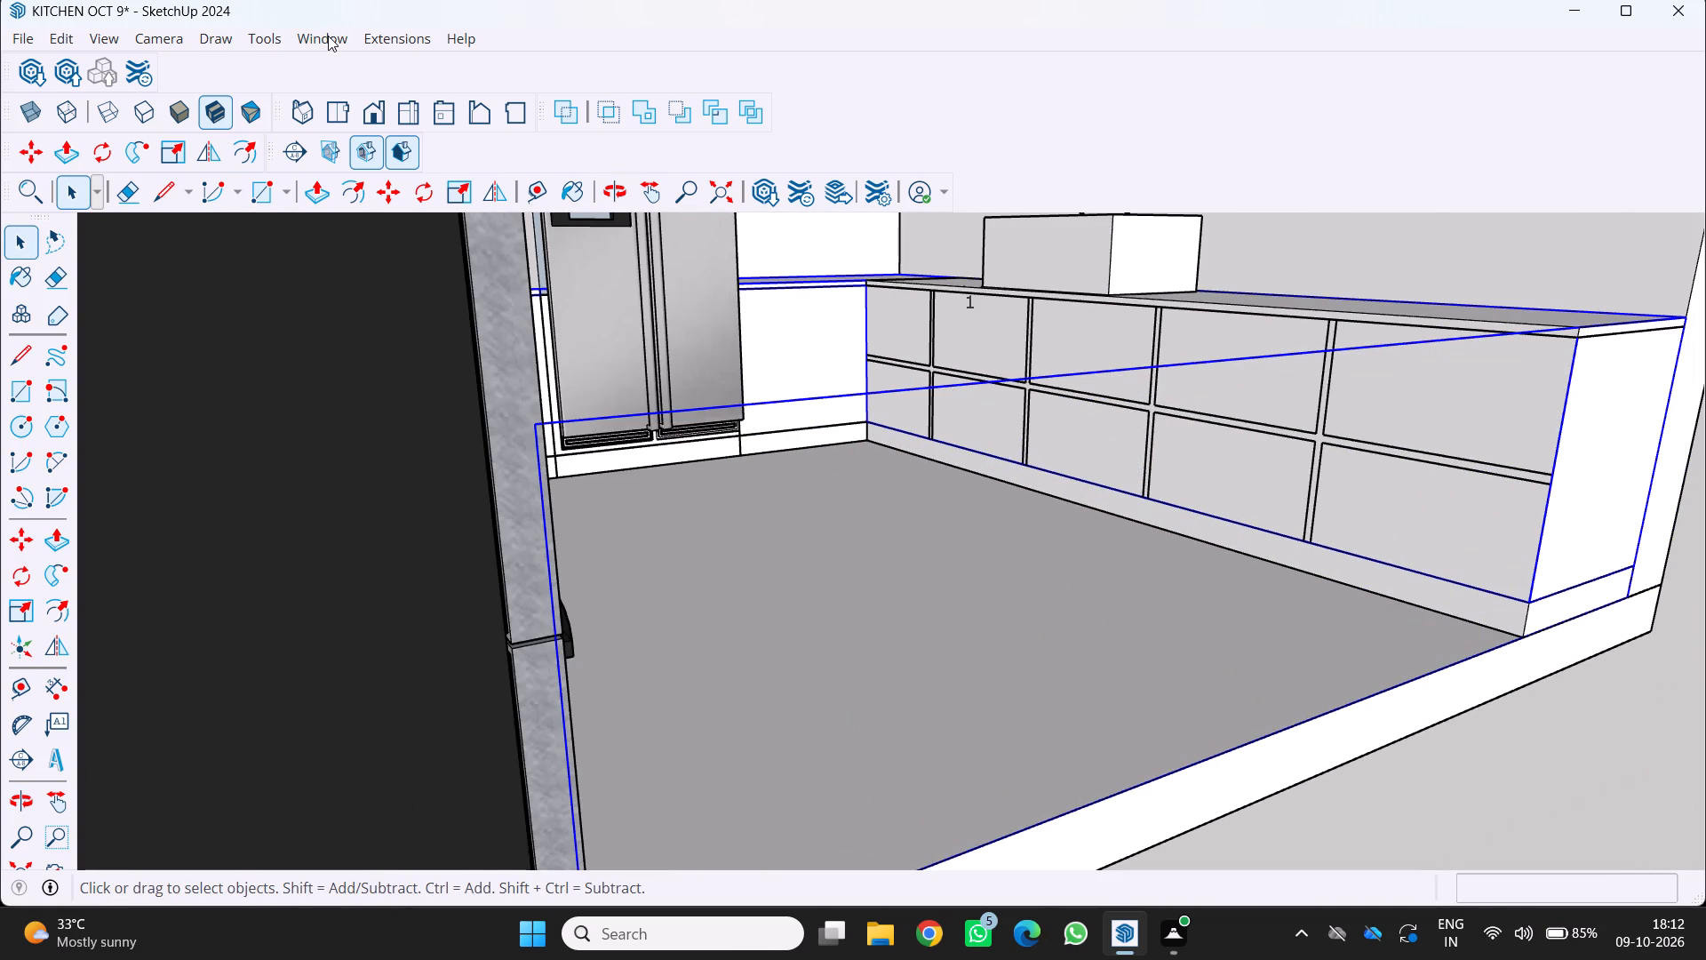
click(388, 41)
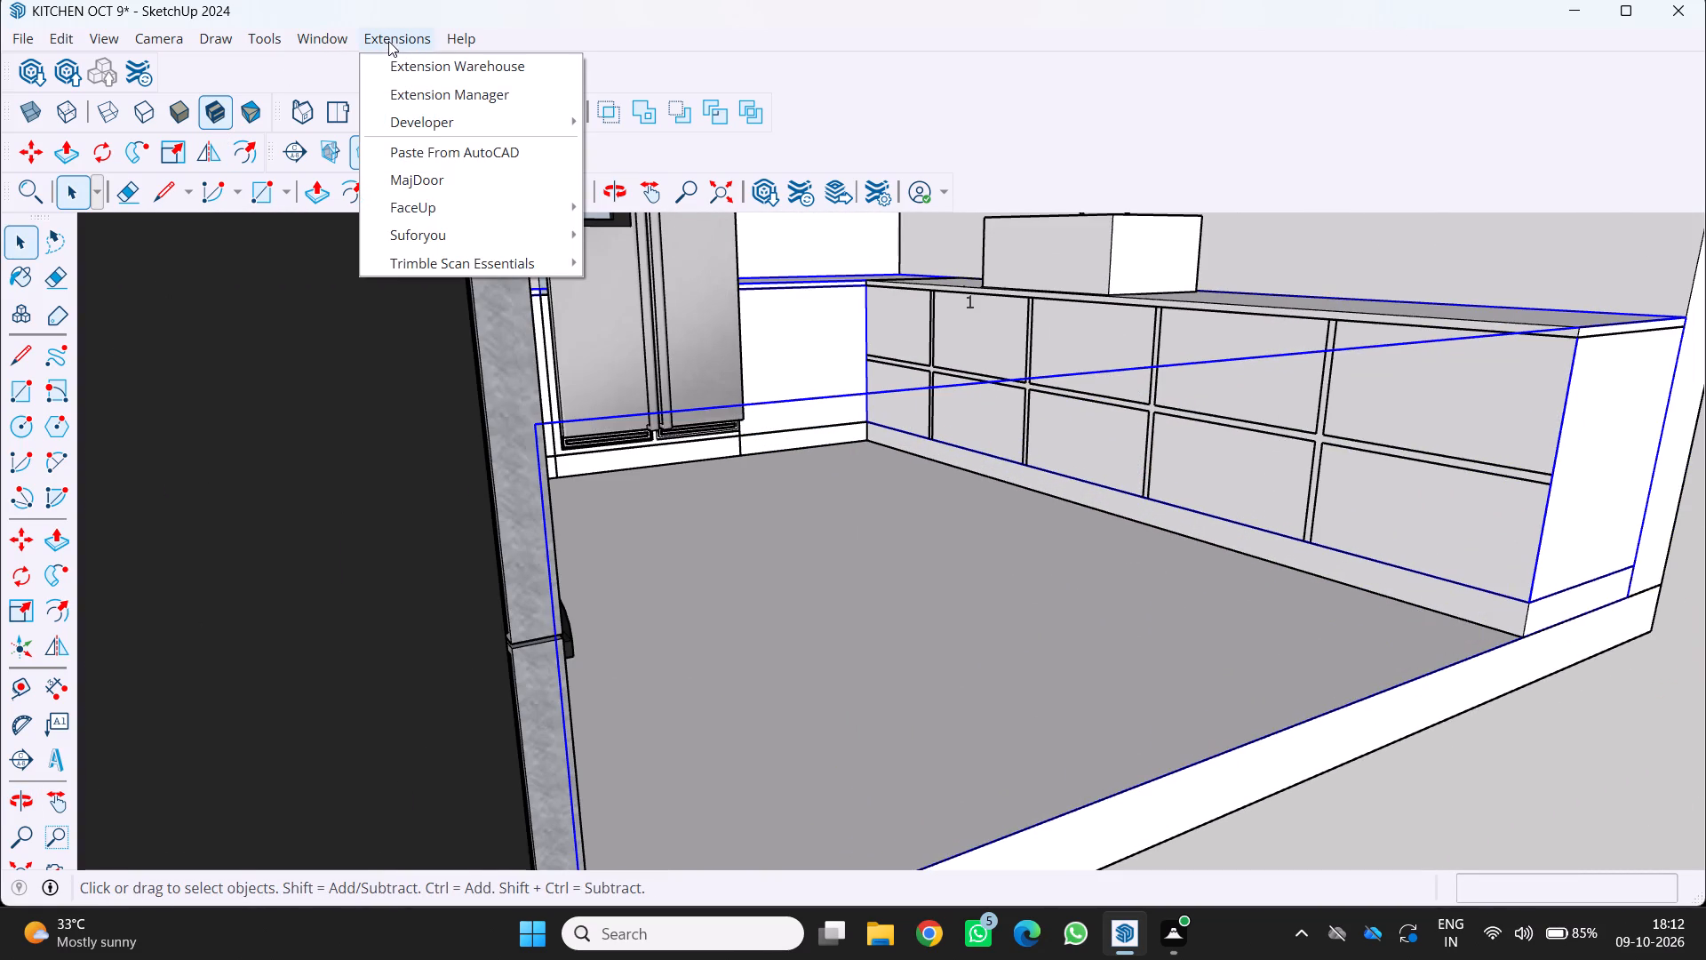
click(385, 39)
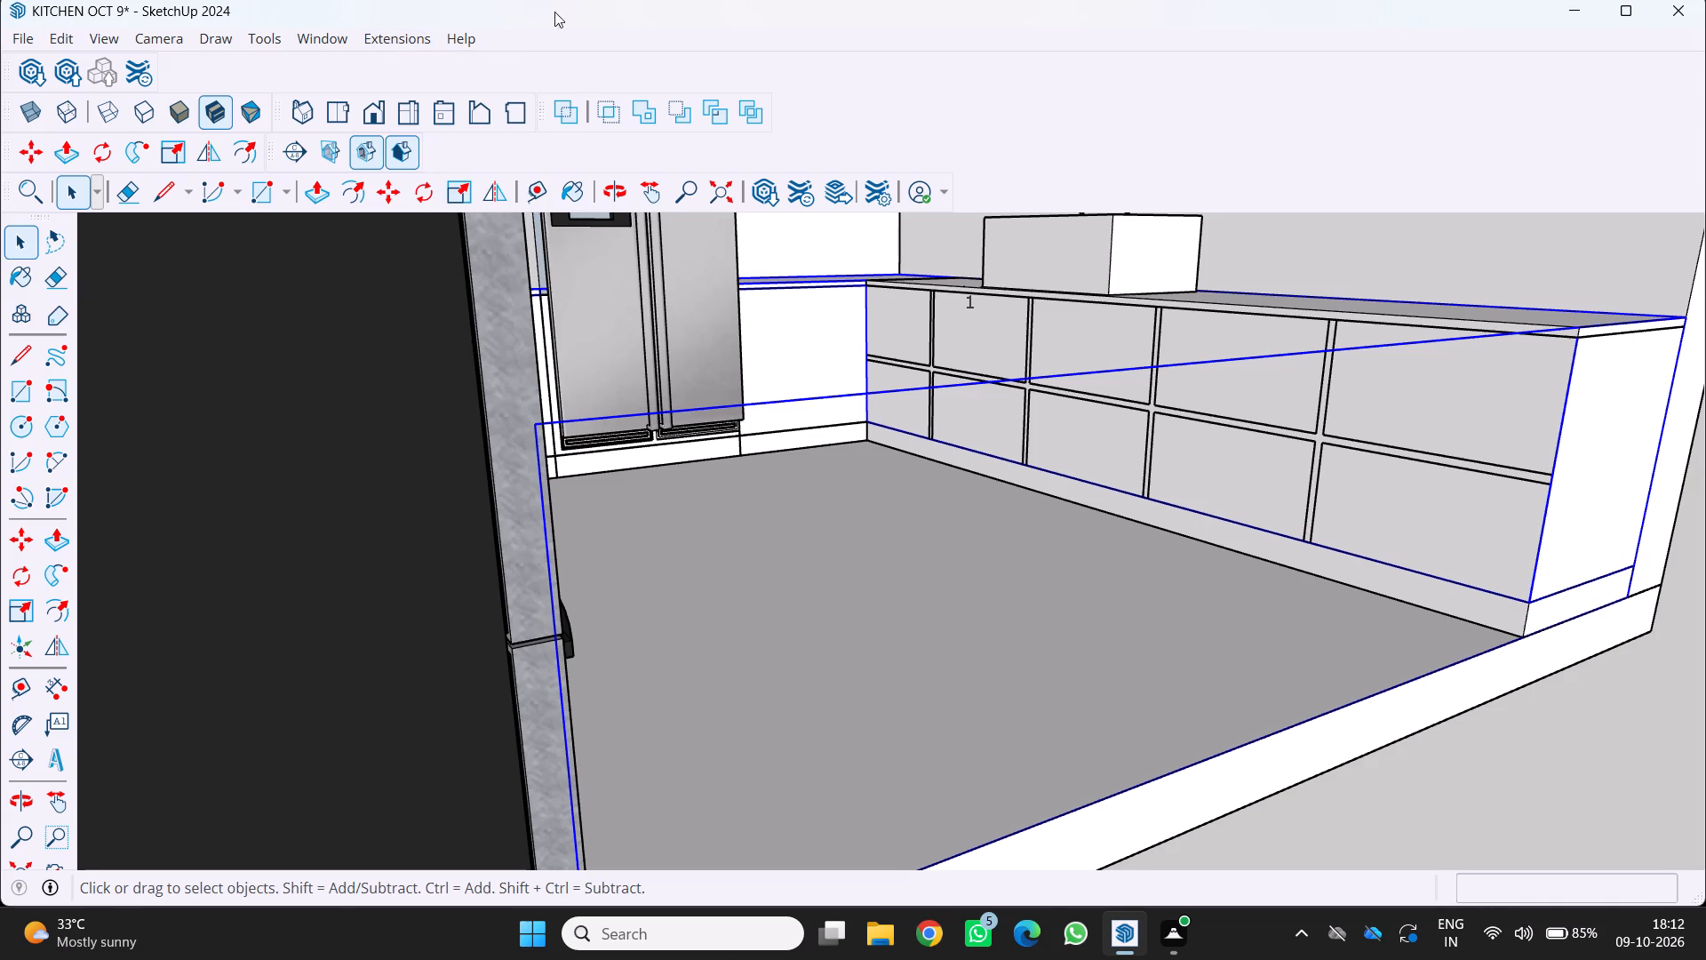
right_click(539, 28)
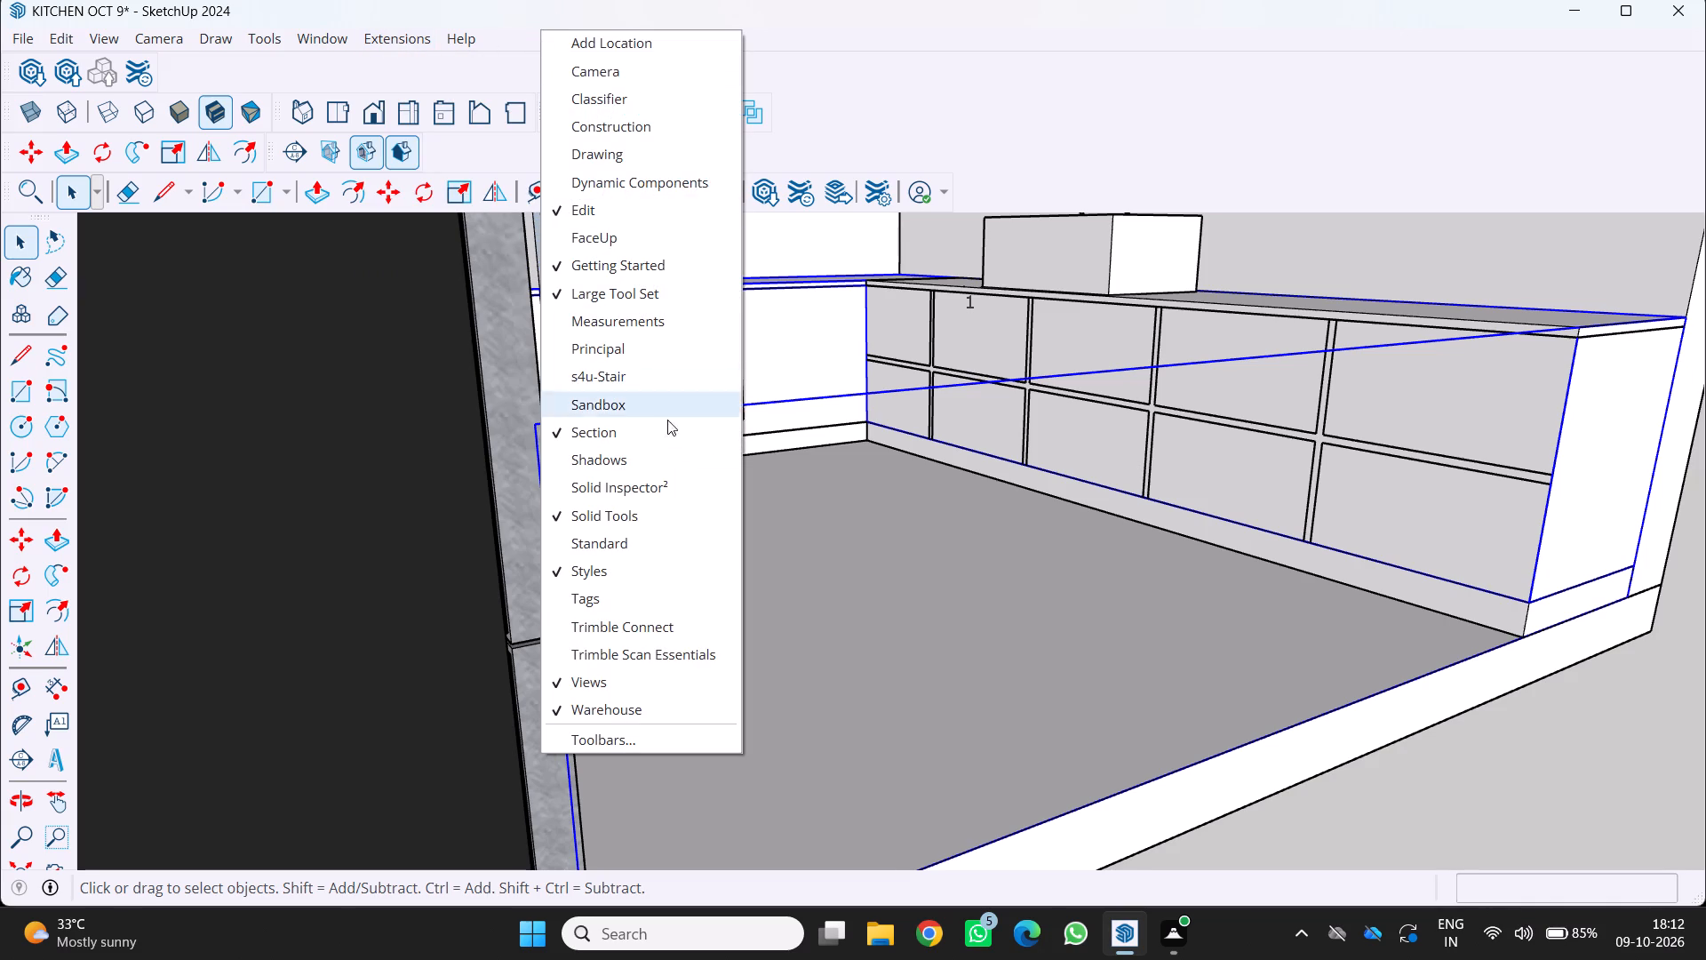
click(594, 487)
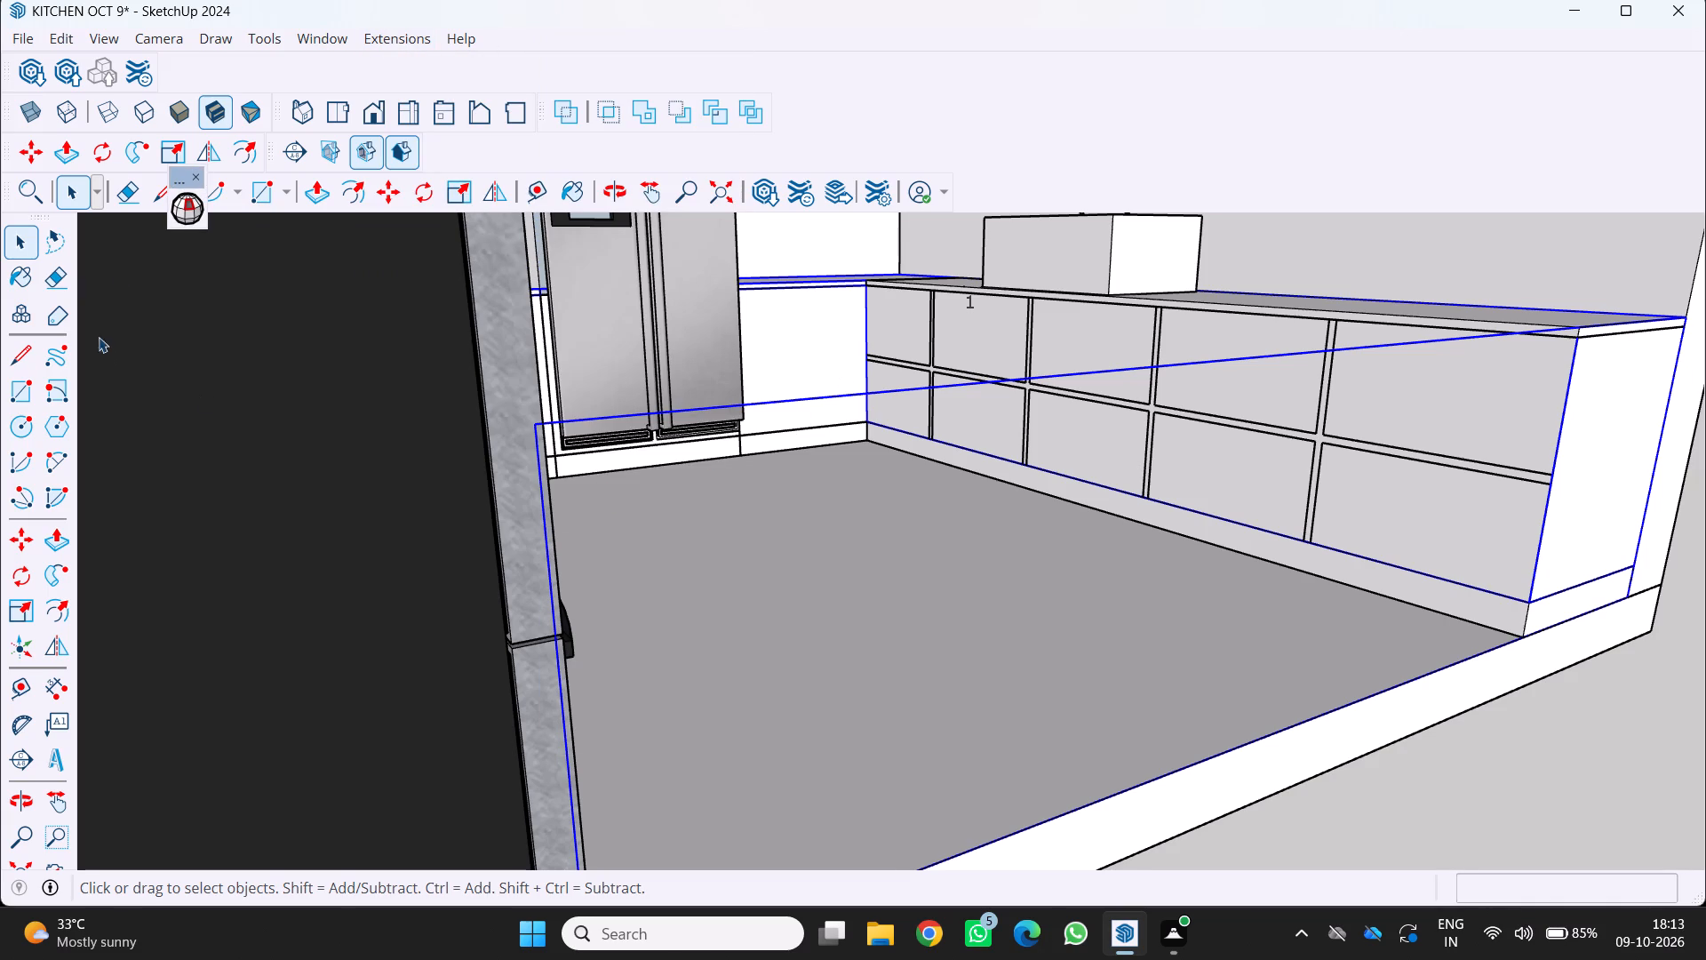
Run Solid Inspector² on the selected base cabinet group, fix all reported errors, and close the inspector.
click(188, 200)
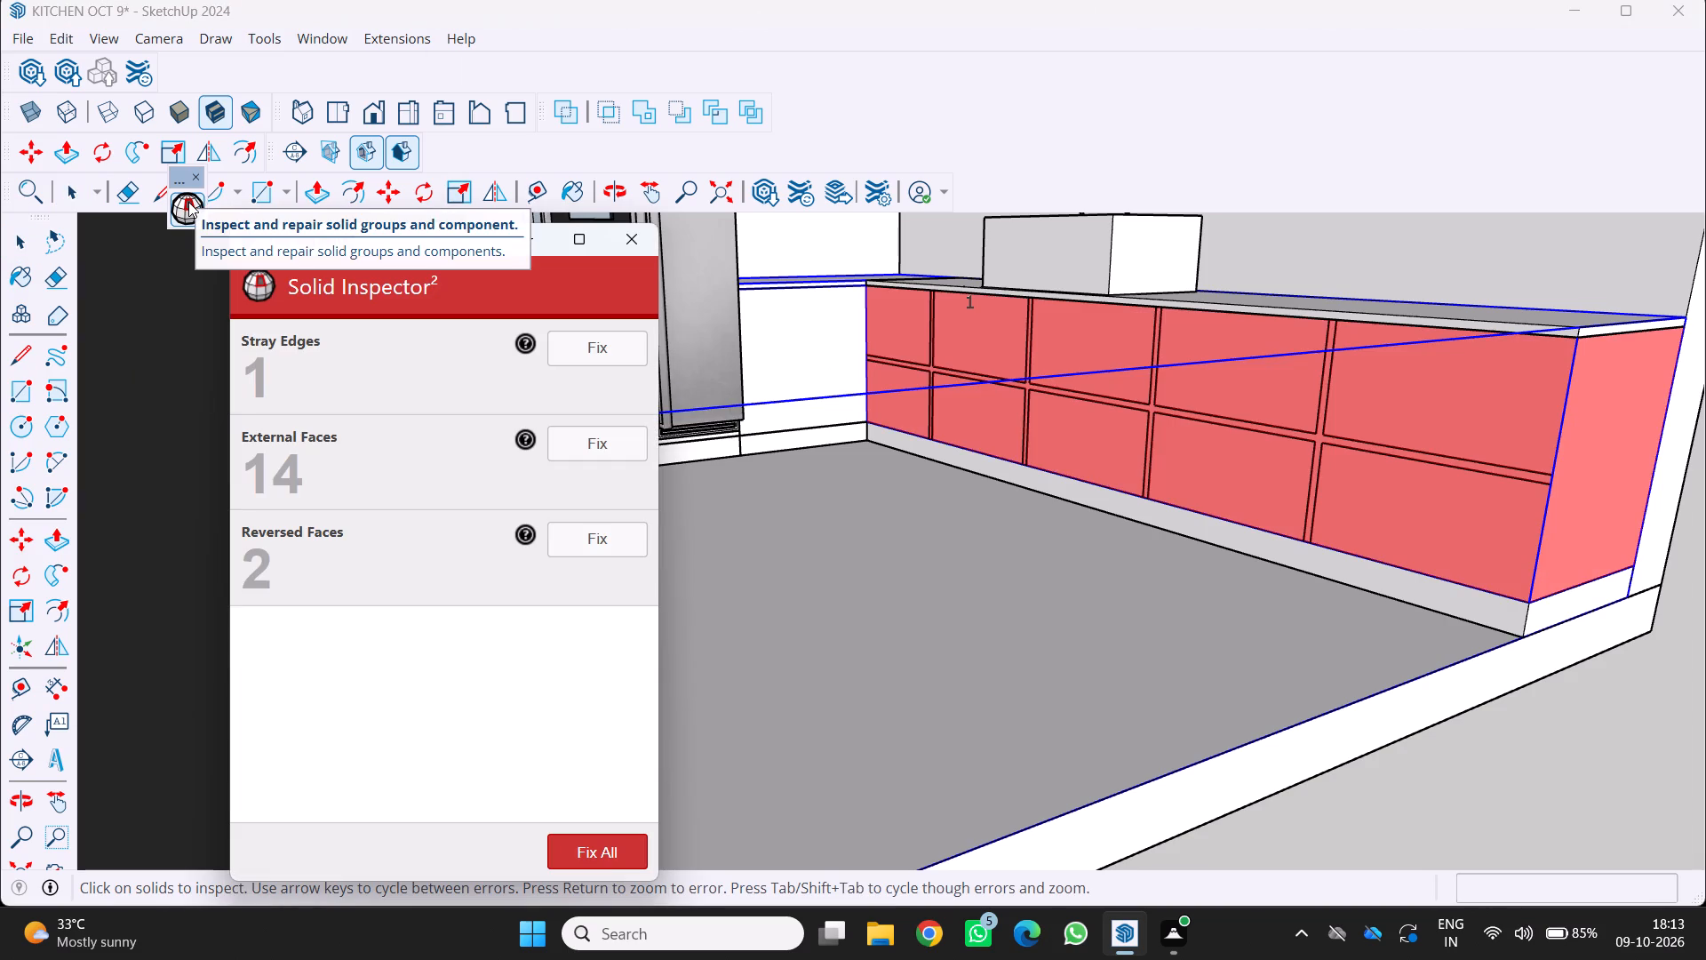
click(610, 852)
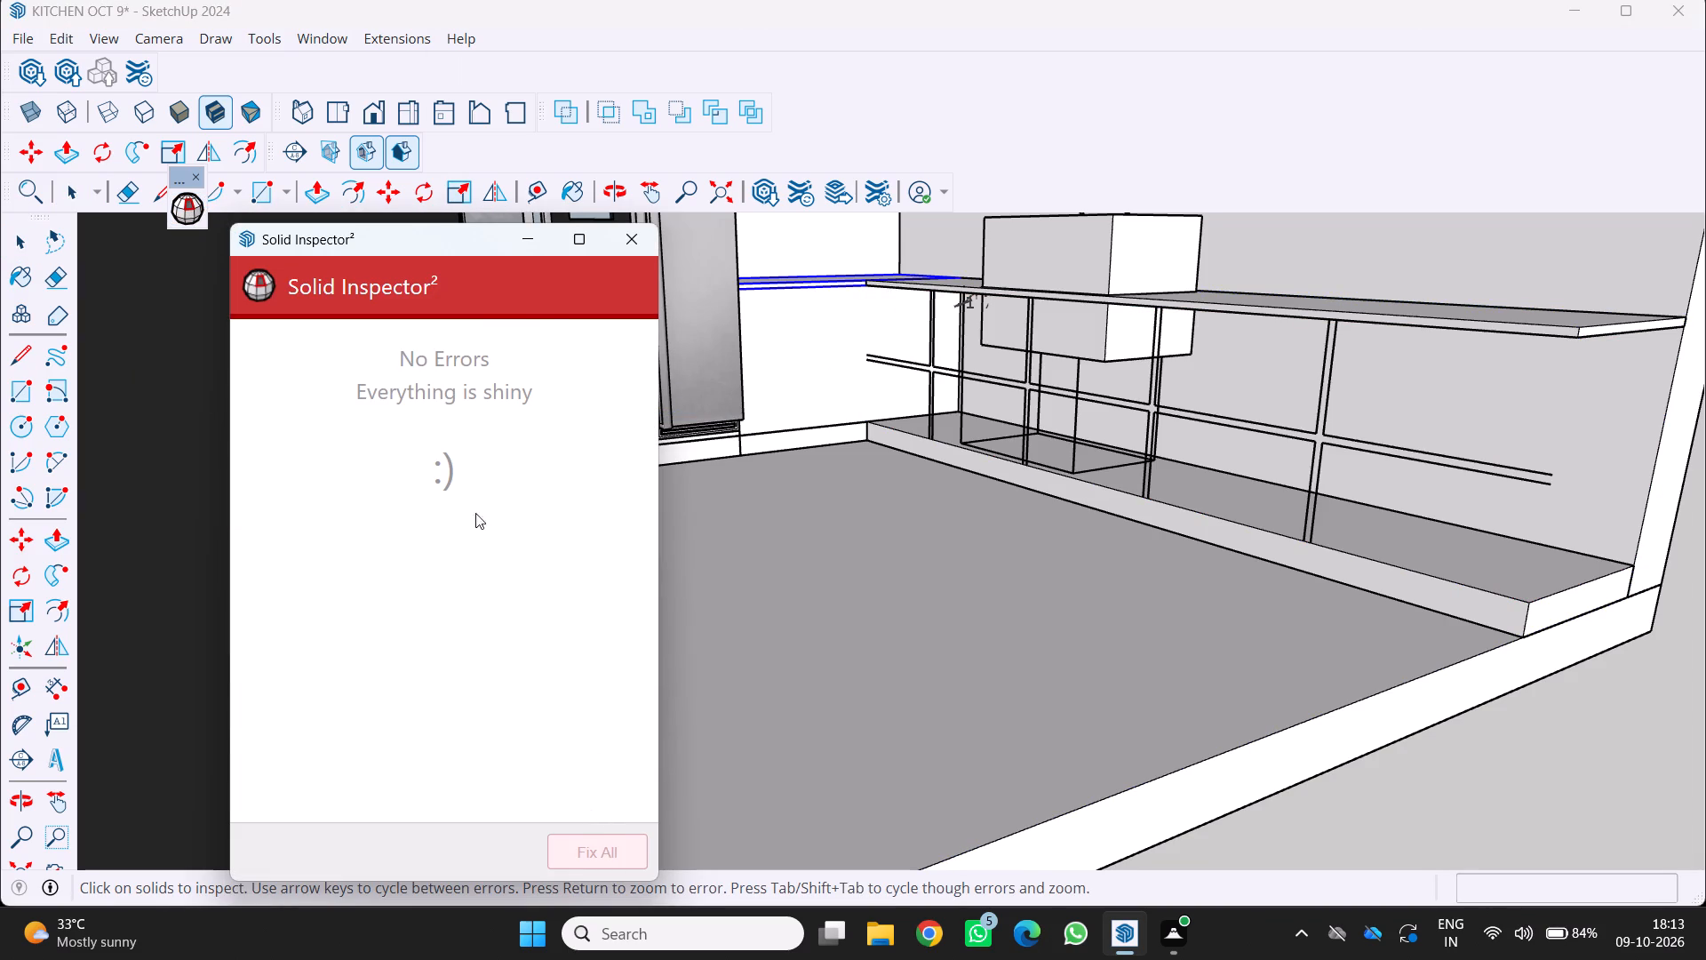
click(624, 232)
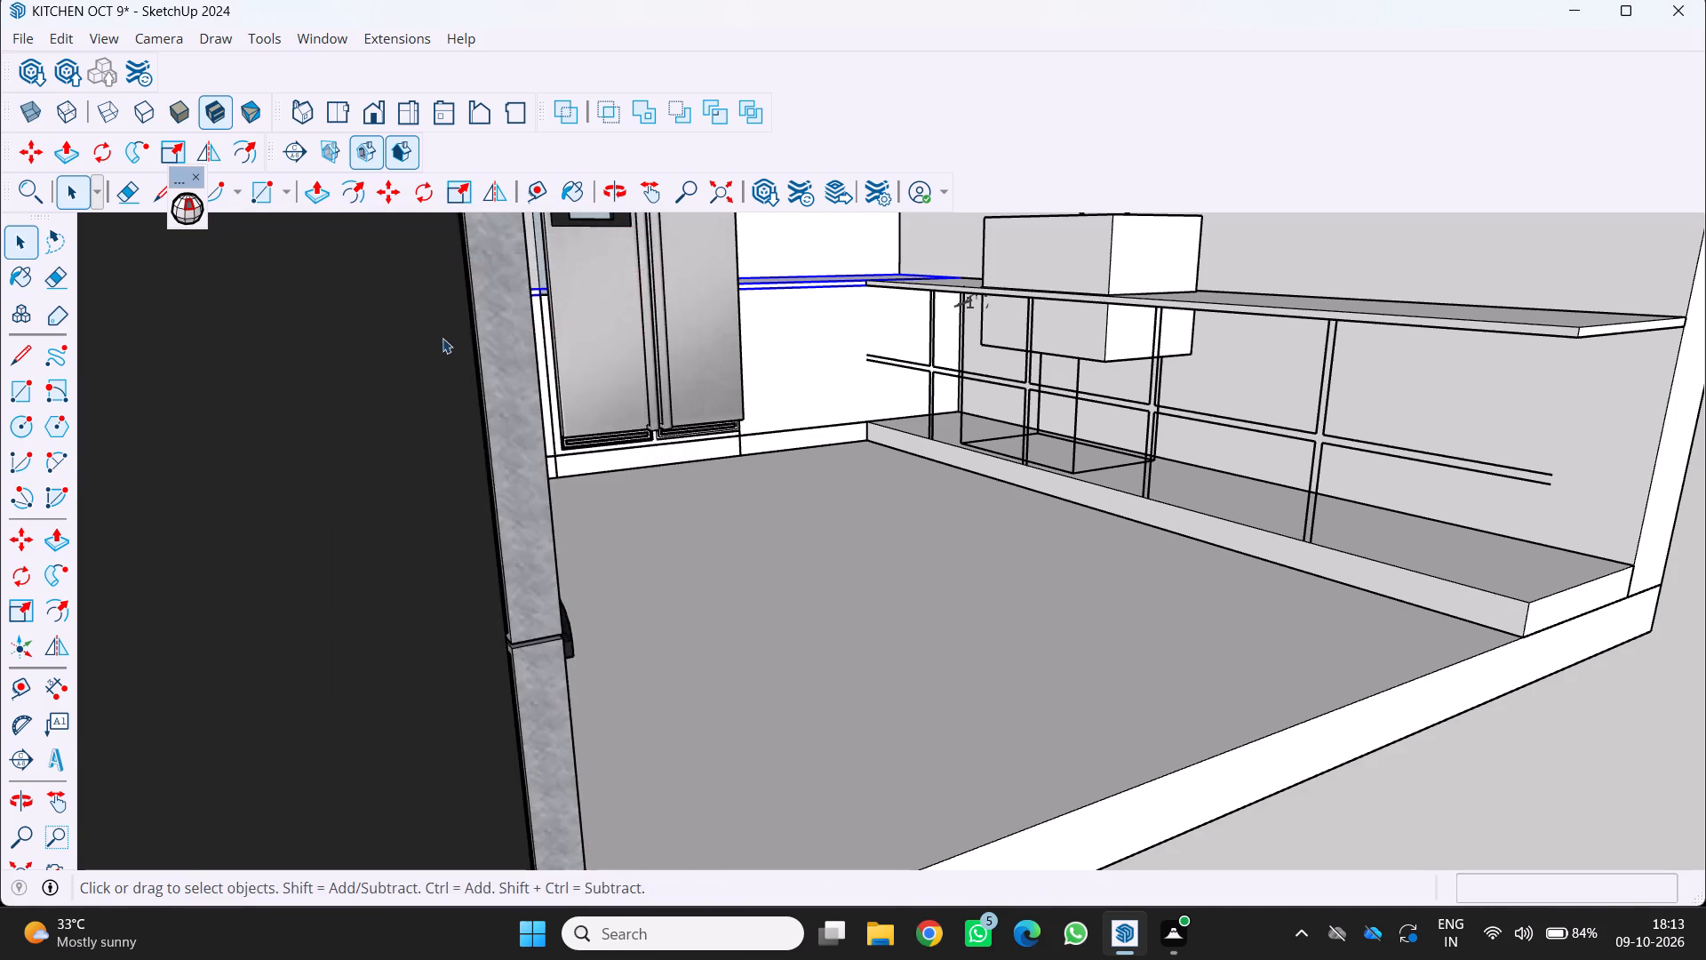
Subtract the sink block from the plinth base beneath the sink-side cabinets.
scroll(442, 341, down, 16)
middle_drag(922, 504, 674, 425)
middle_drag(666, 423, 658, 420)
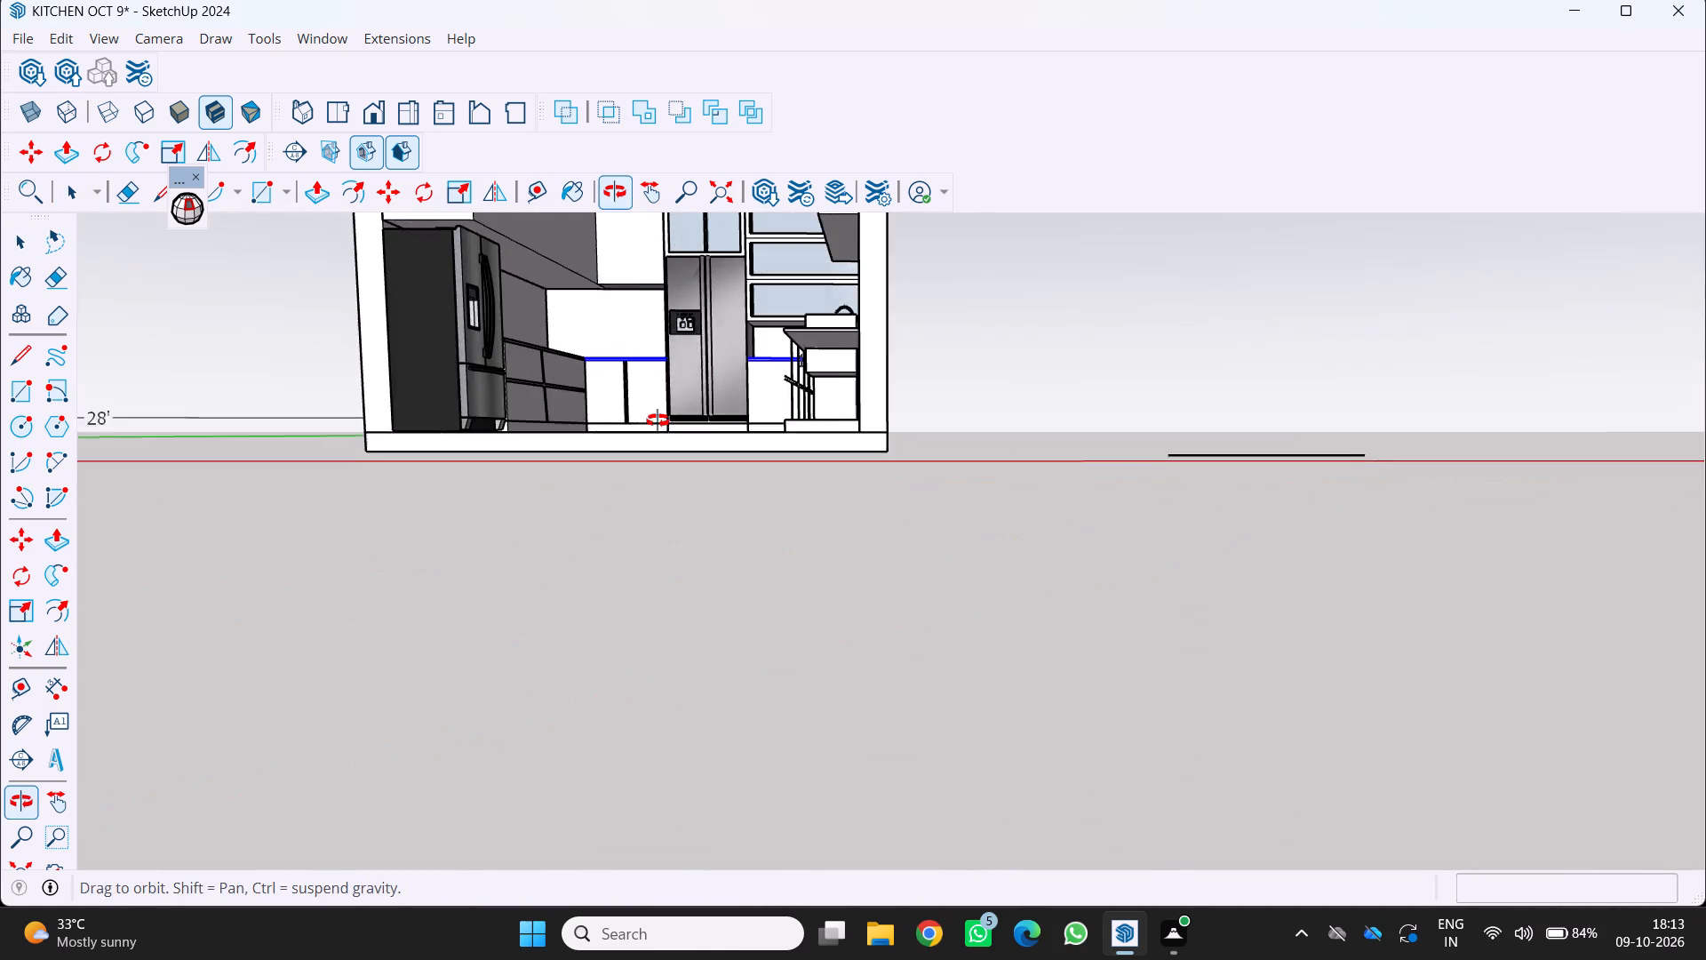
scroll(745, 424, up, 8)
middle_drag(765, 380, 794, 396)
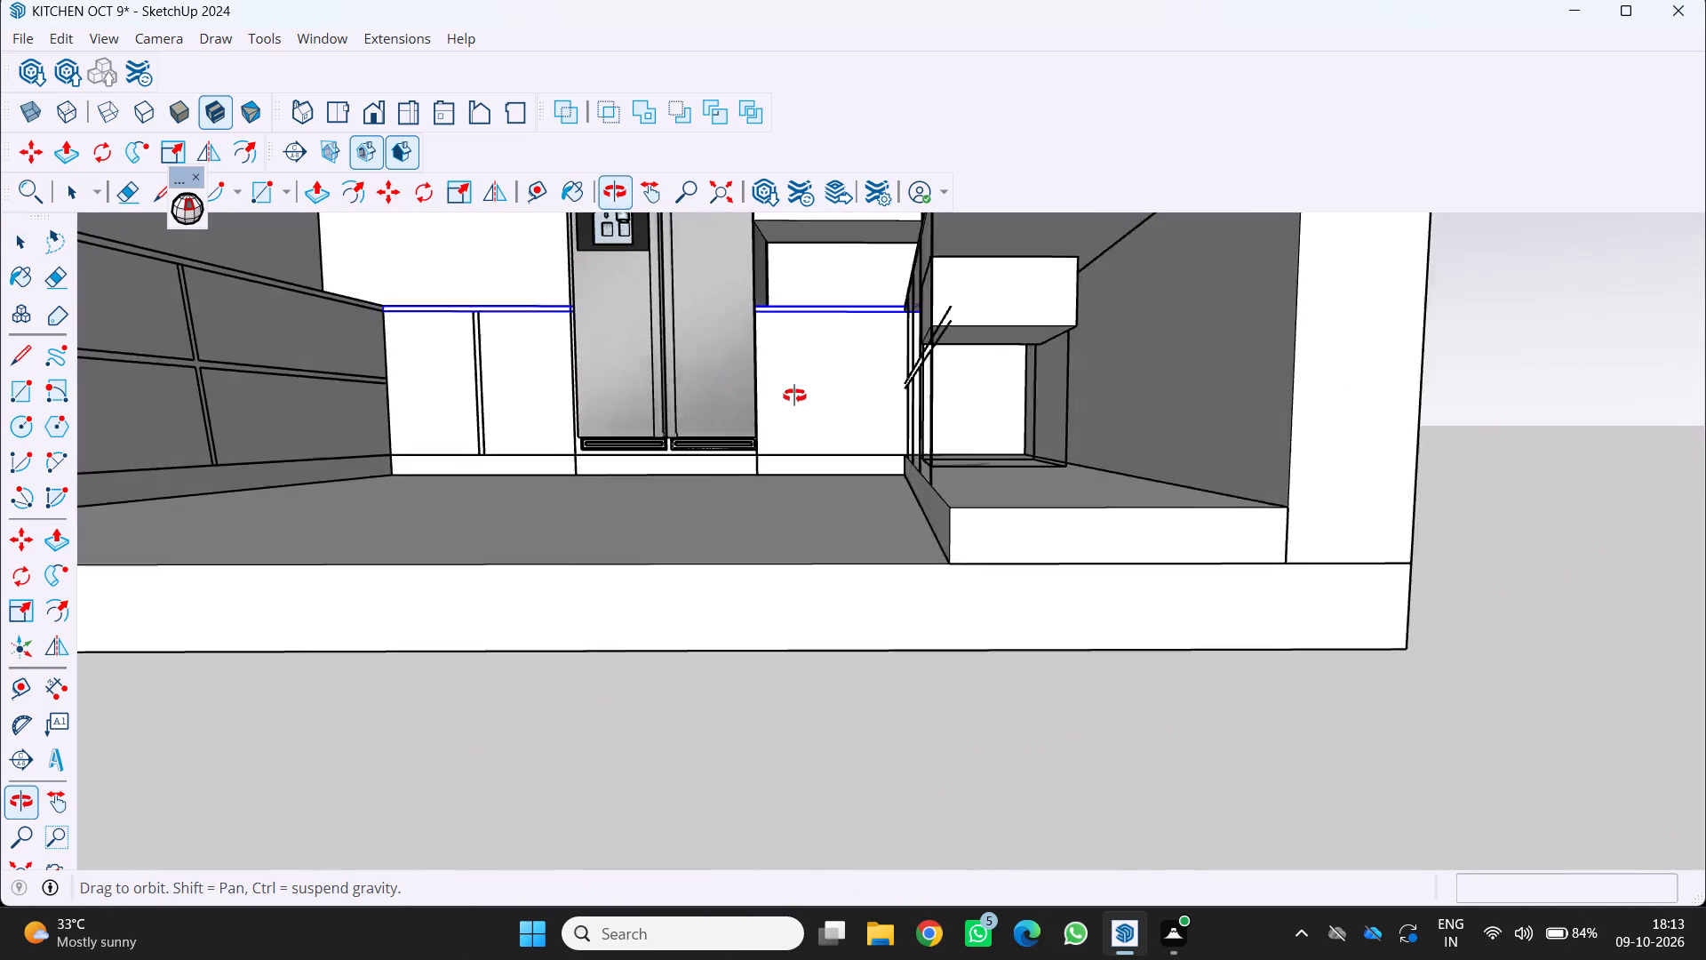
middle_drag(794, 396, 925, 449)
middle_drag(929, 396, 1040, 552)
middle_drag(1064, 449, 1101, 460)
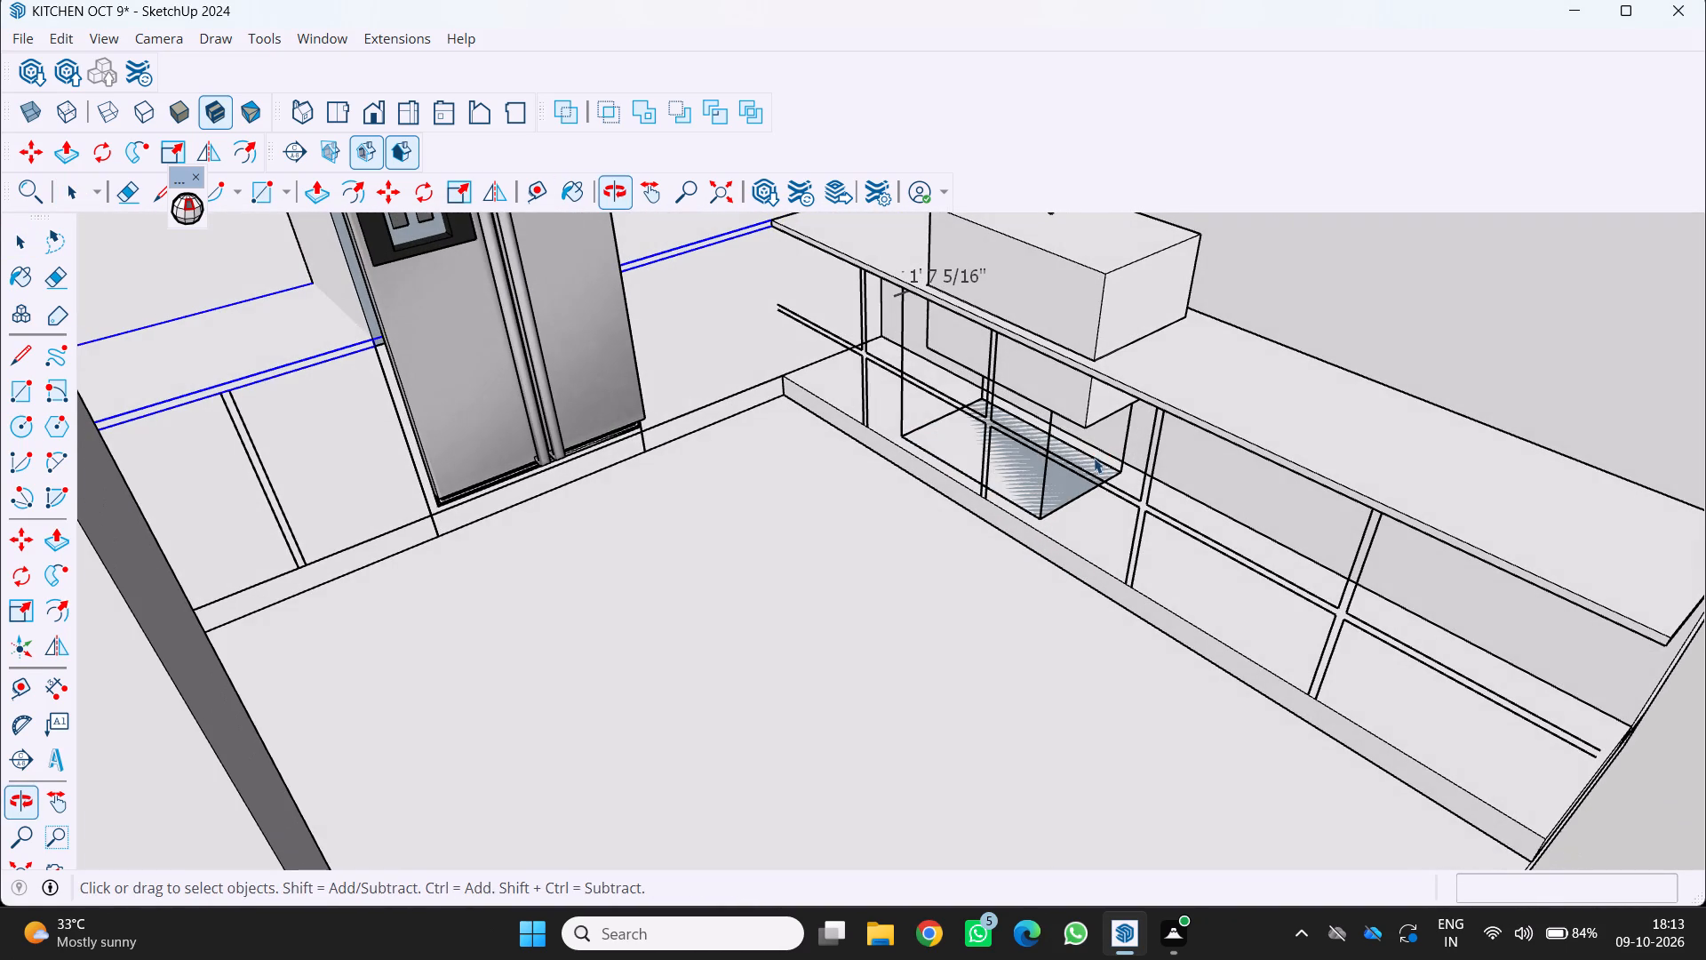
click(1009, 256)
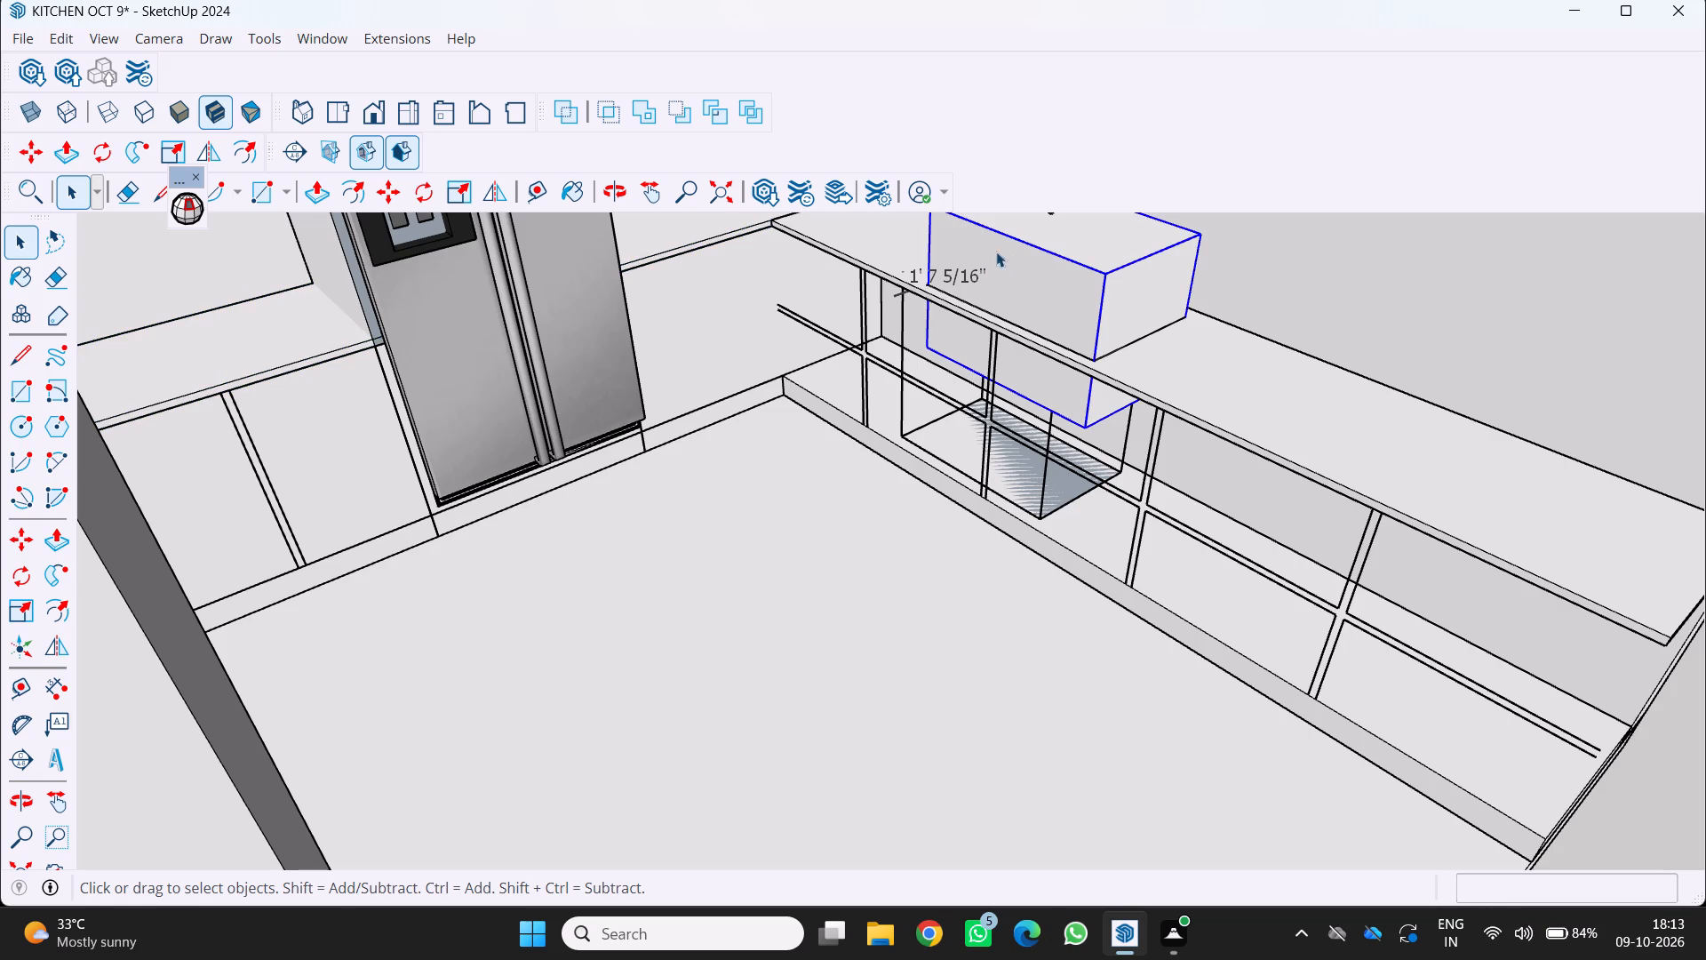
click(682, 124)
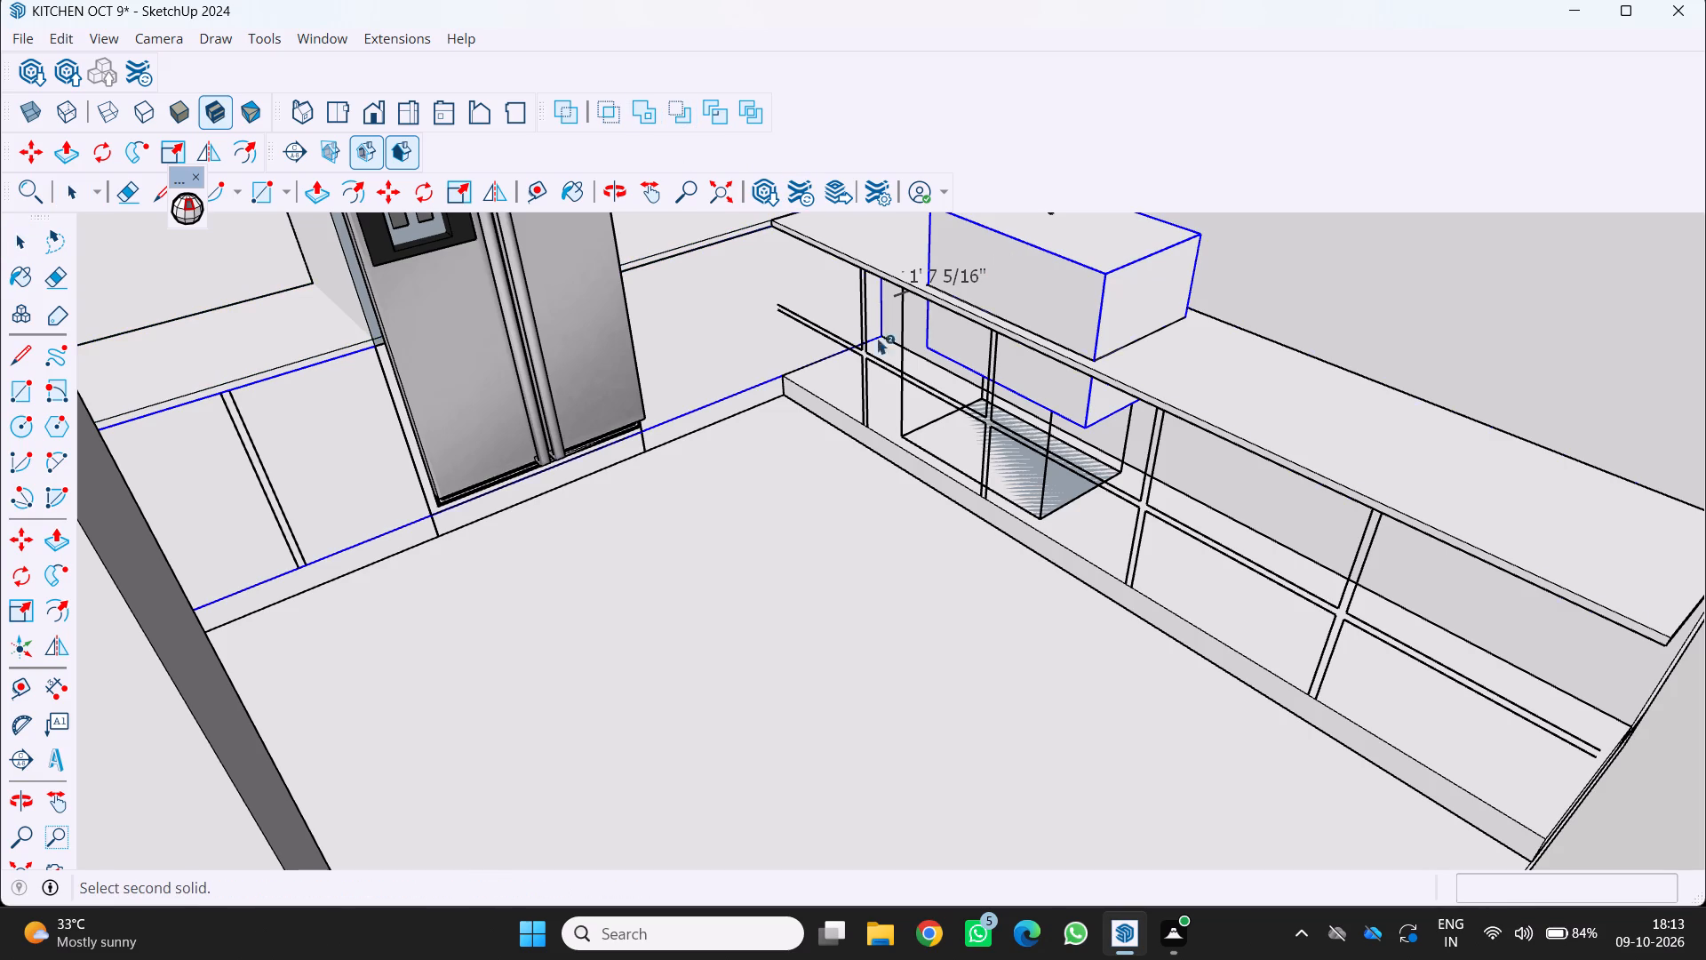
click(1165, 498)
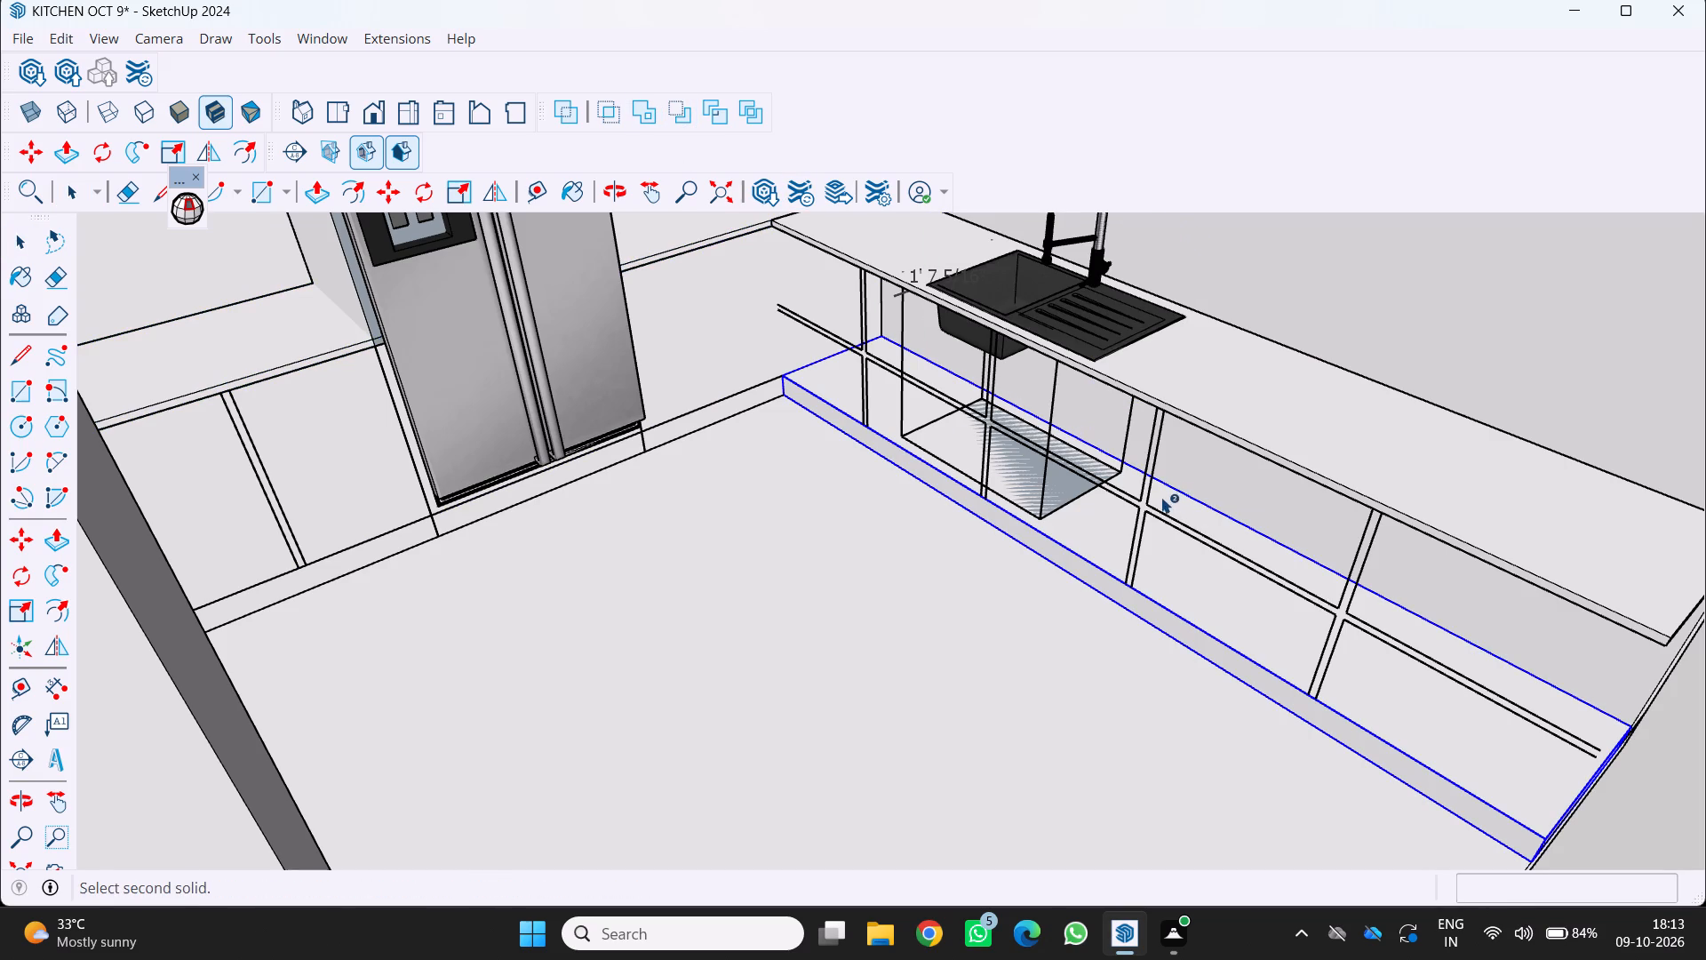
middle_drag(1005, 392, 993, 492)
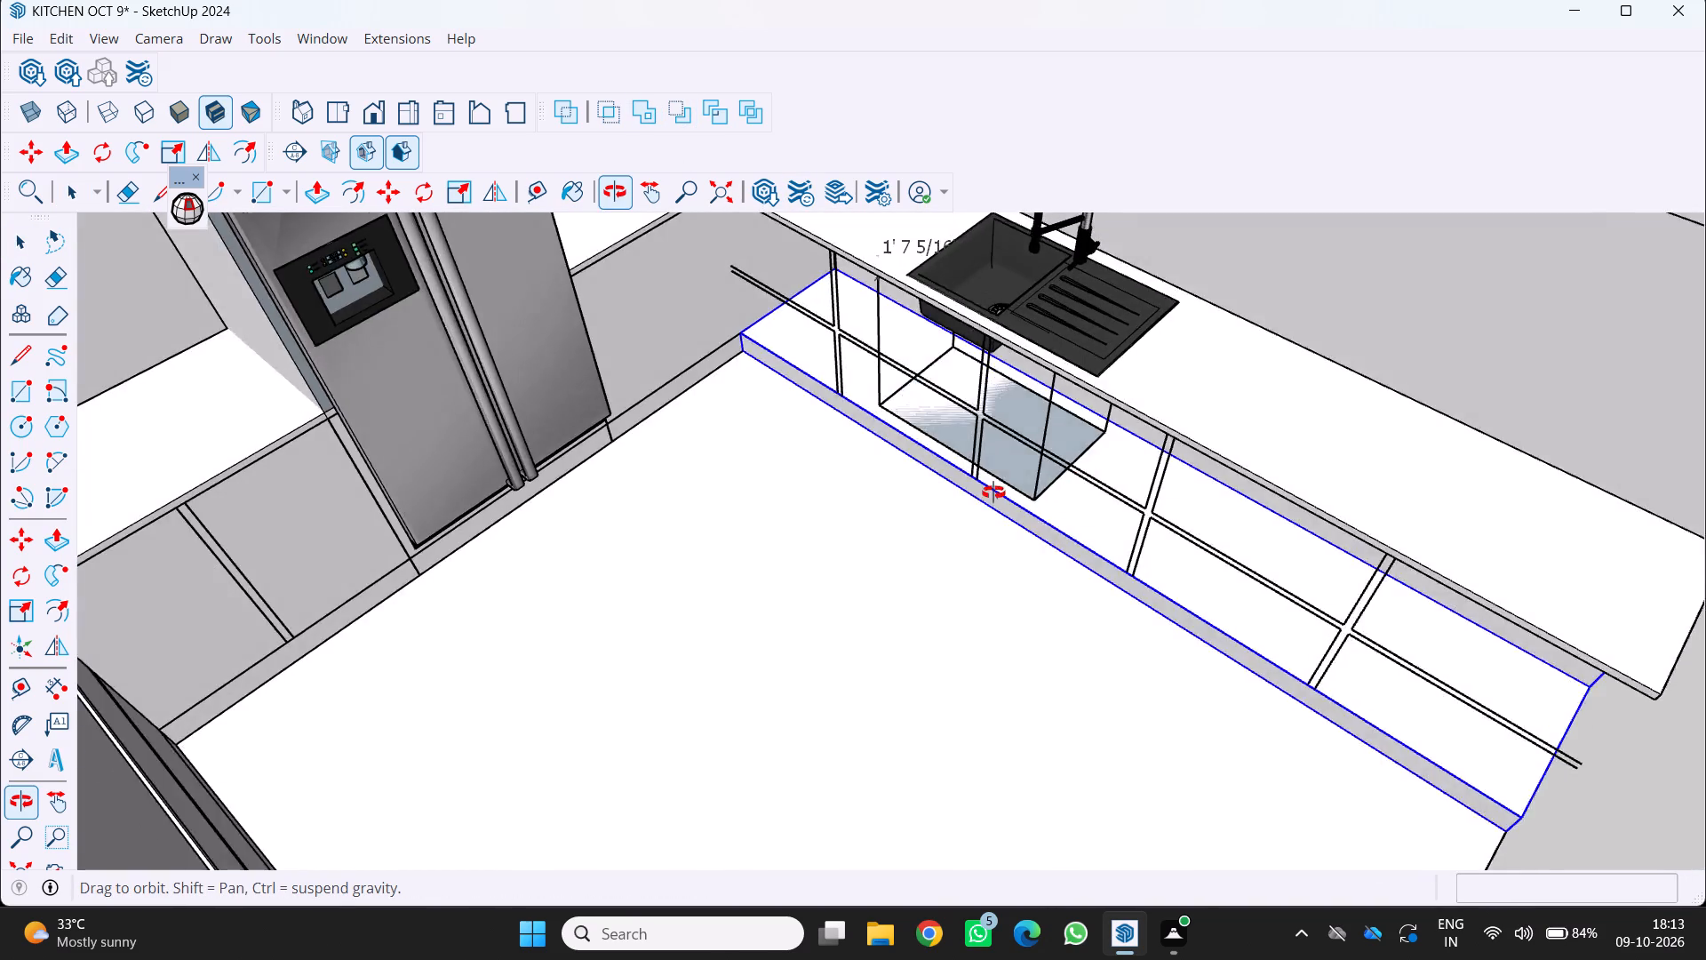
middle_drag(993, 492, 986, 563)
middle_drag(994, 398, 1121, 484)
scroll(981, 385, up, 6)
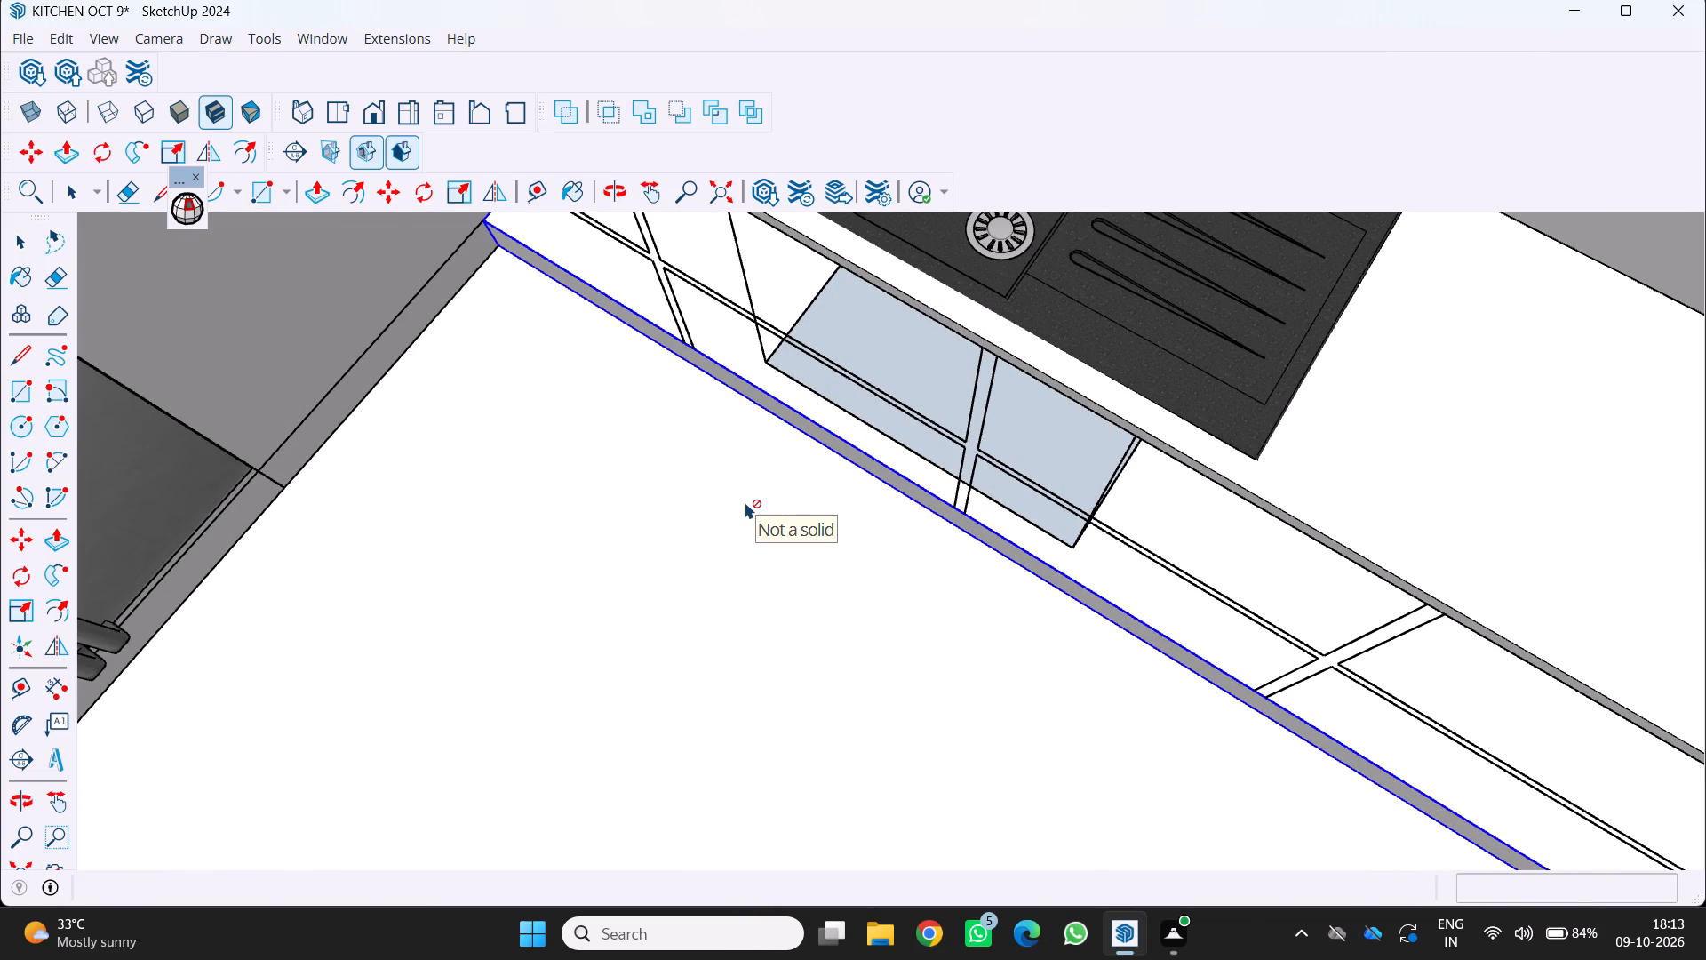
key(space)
Examine the sink, countertop and cabinet base from several angles to check the subtraction.
scroll(809, 580, down, 5)
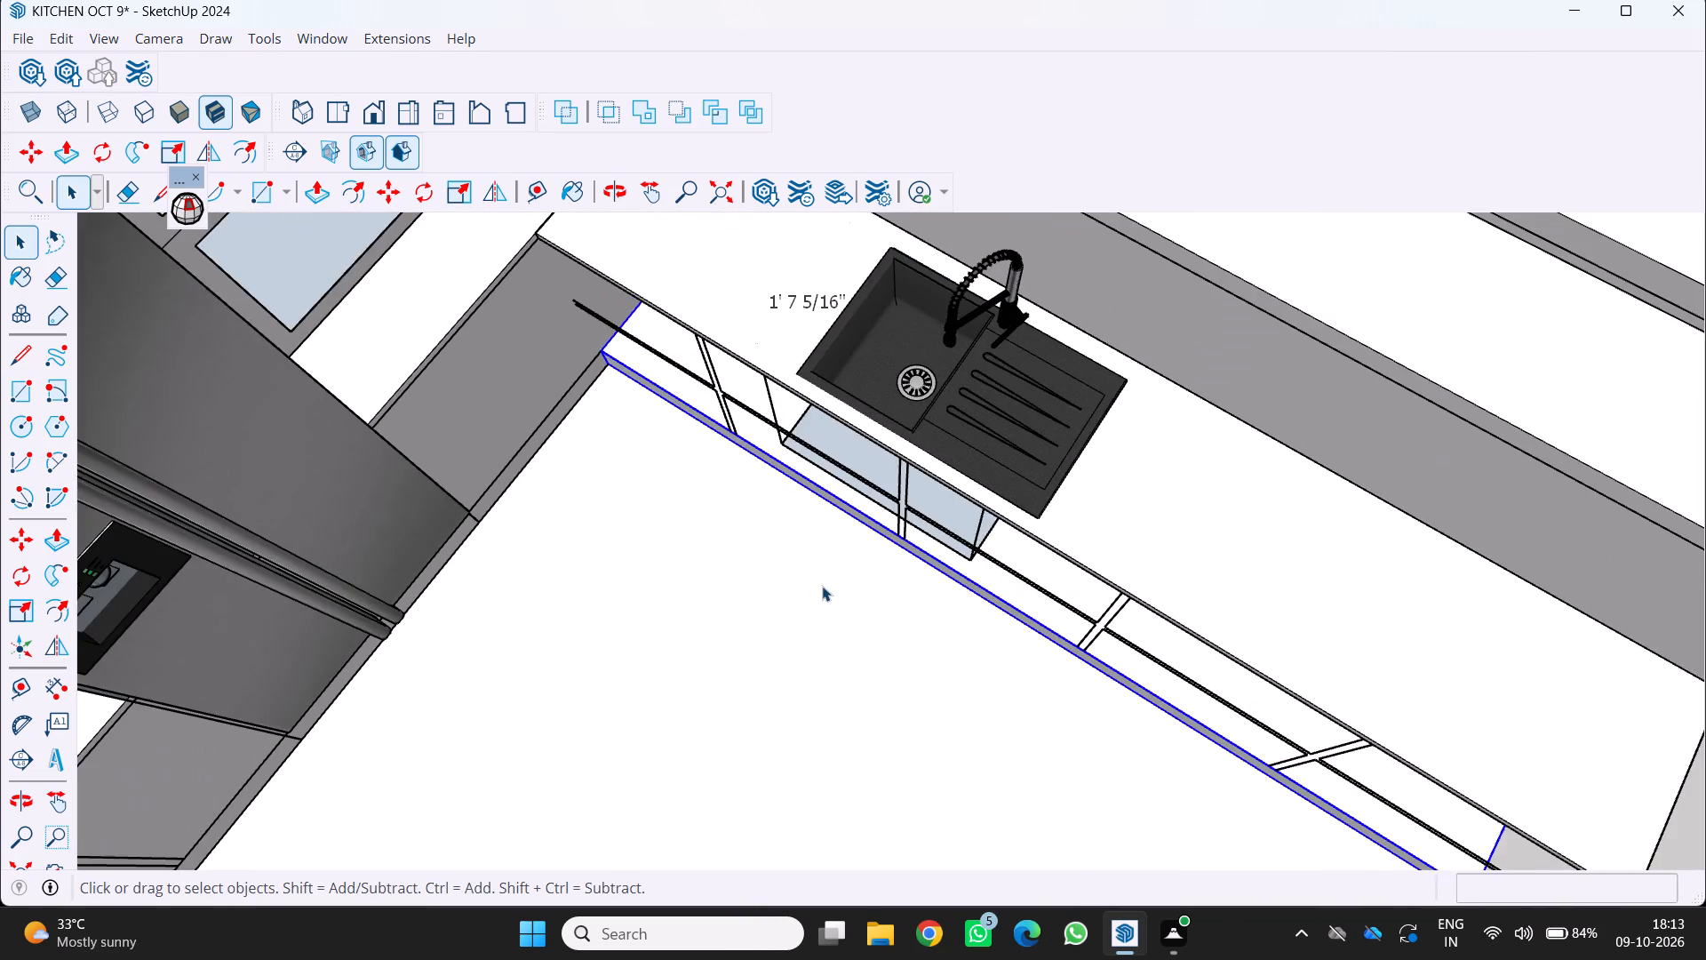
middle_drag(822, 586, 796, 260)
middle_drag(899, 447, 788, 404)
scroll(850, 429, up, 3)
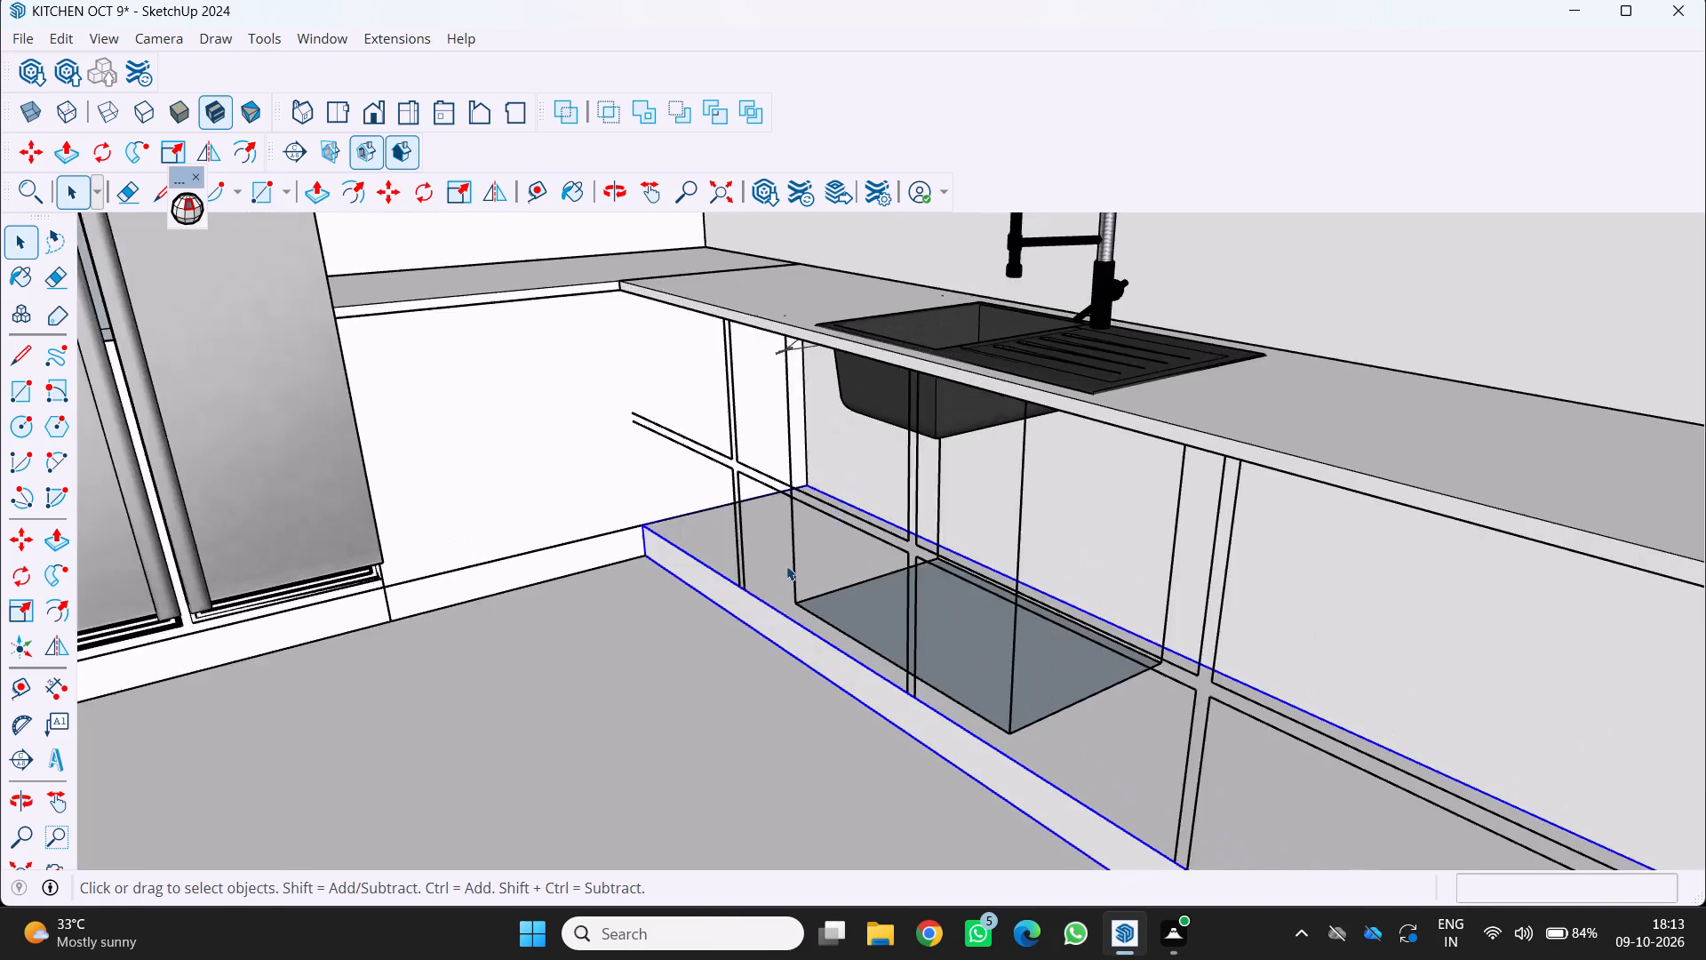
scroll(763, 596, down, 3)
click(674, 700)
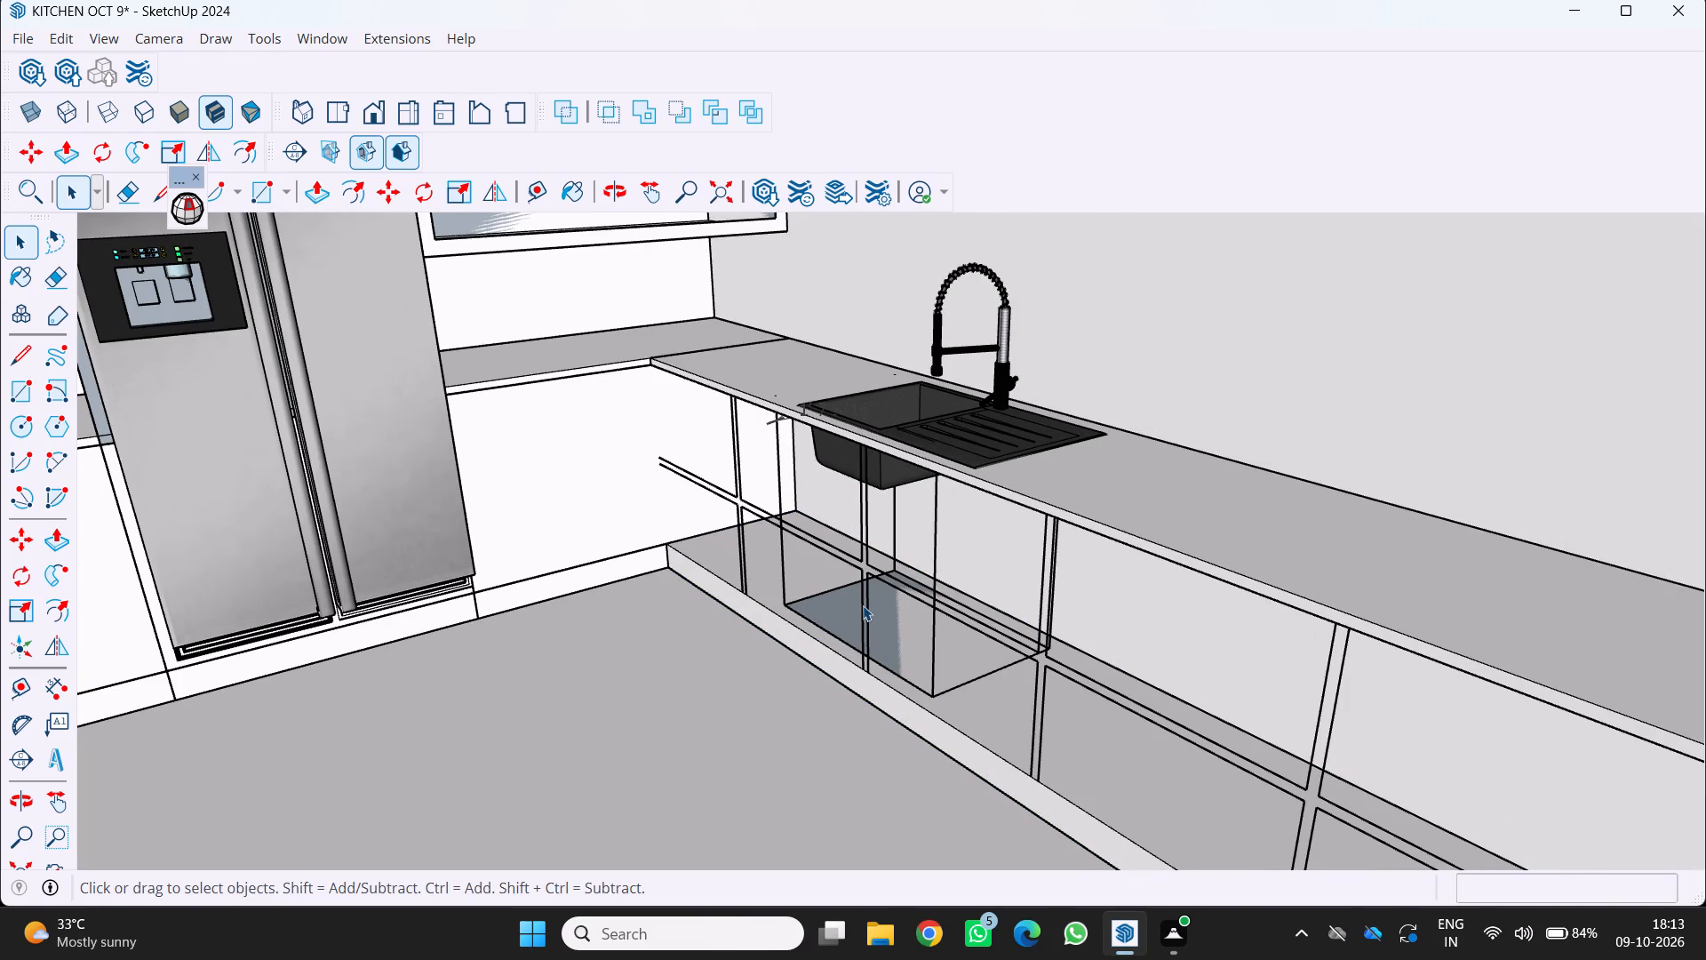
scroll(818, 541, down, 1)
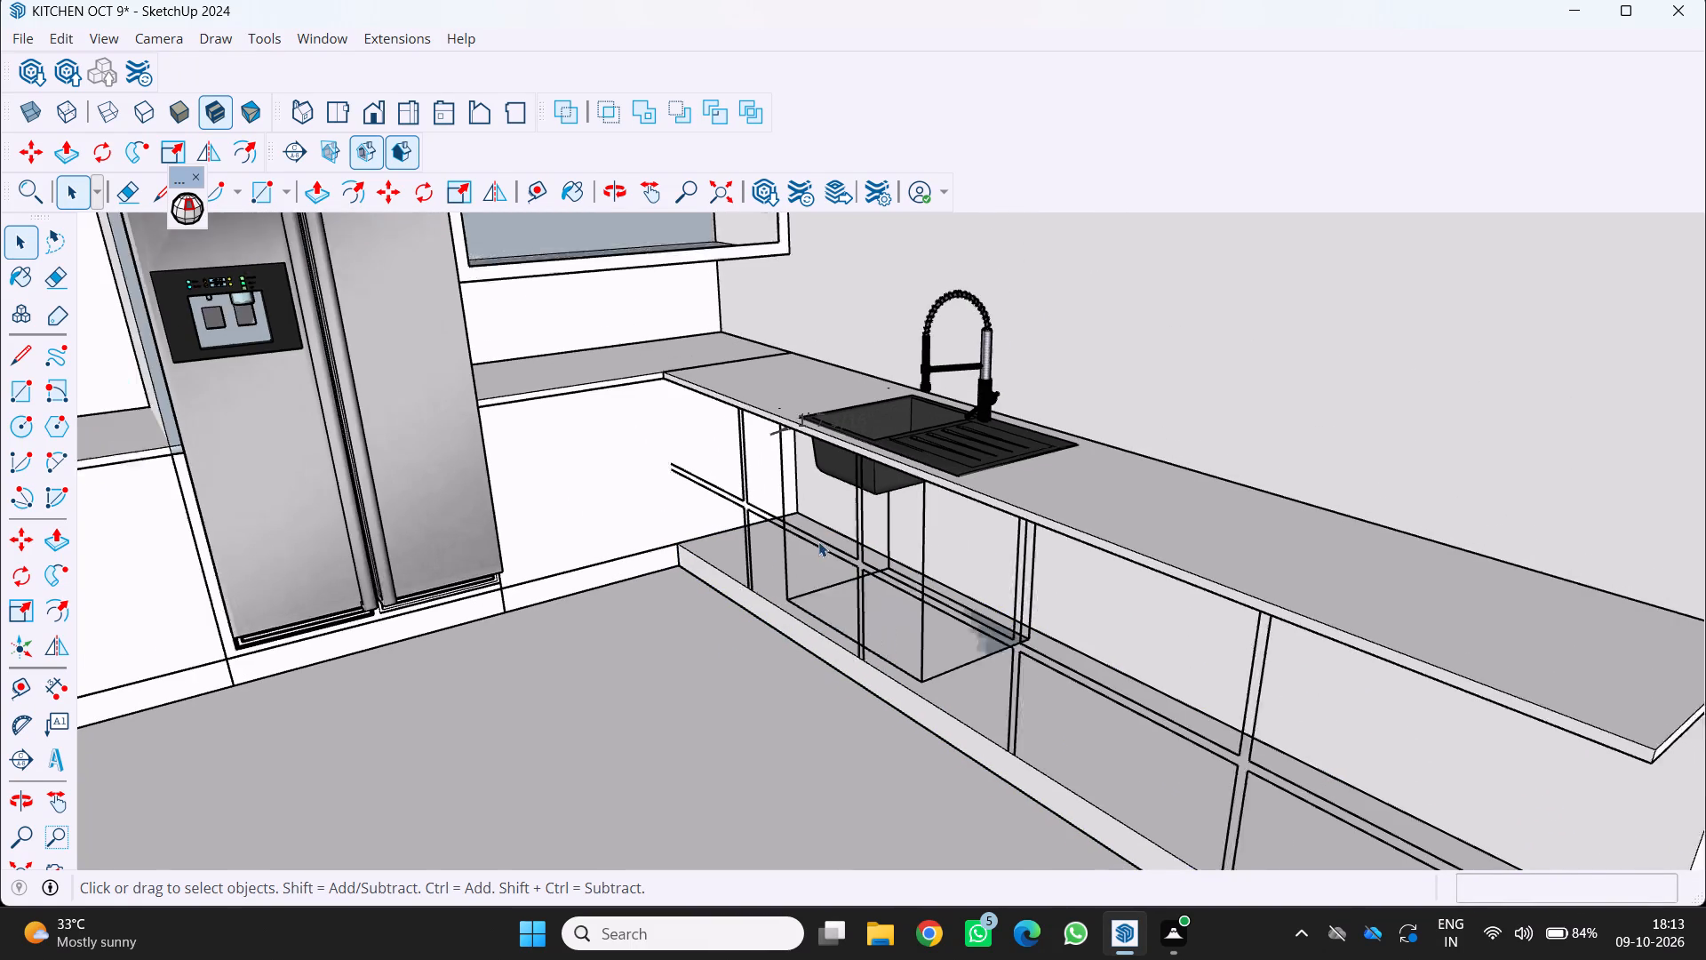
scroll(818, 541, down, 2)
middle_drag(830, 544, 955, 594)
middle_drag(925, 580, 575, 461)
scroll(537, 452, down, 3)
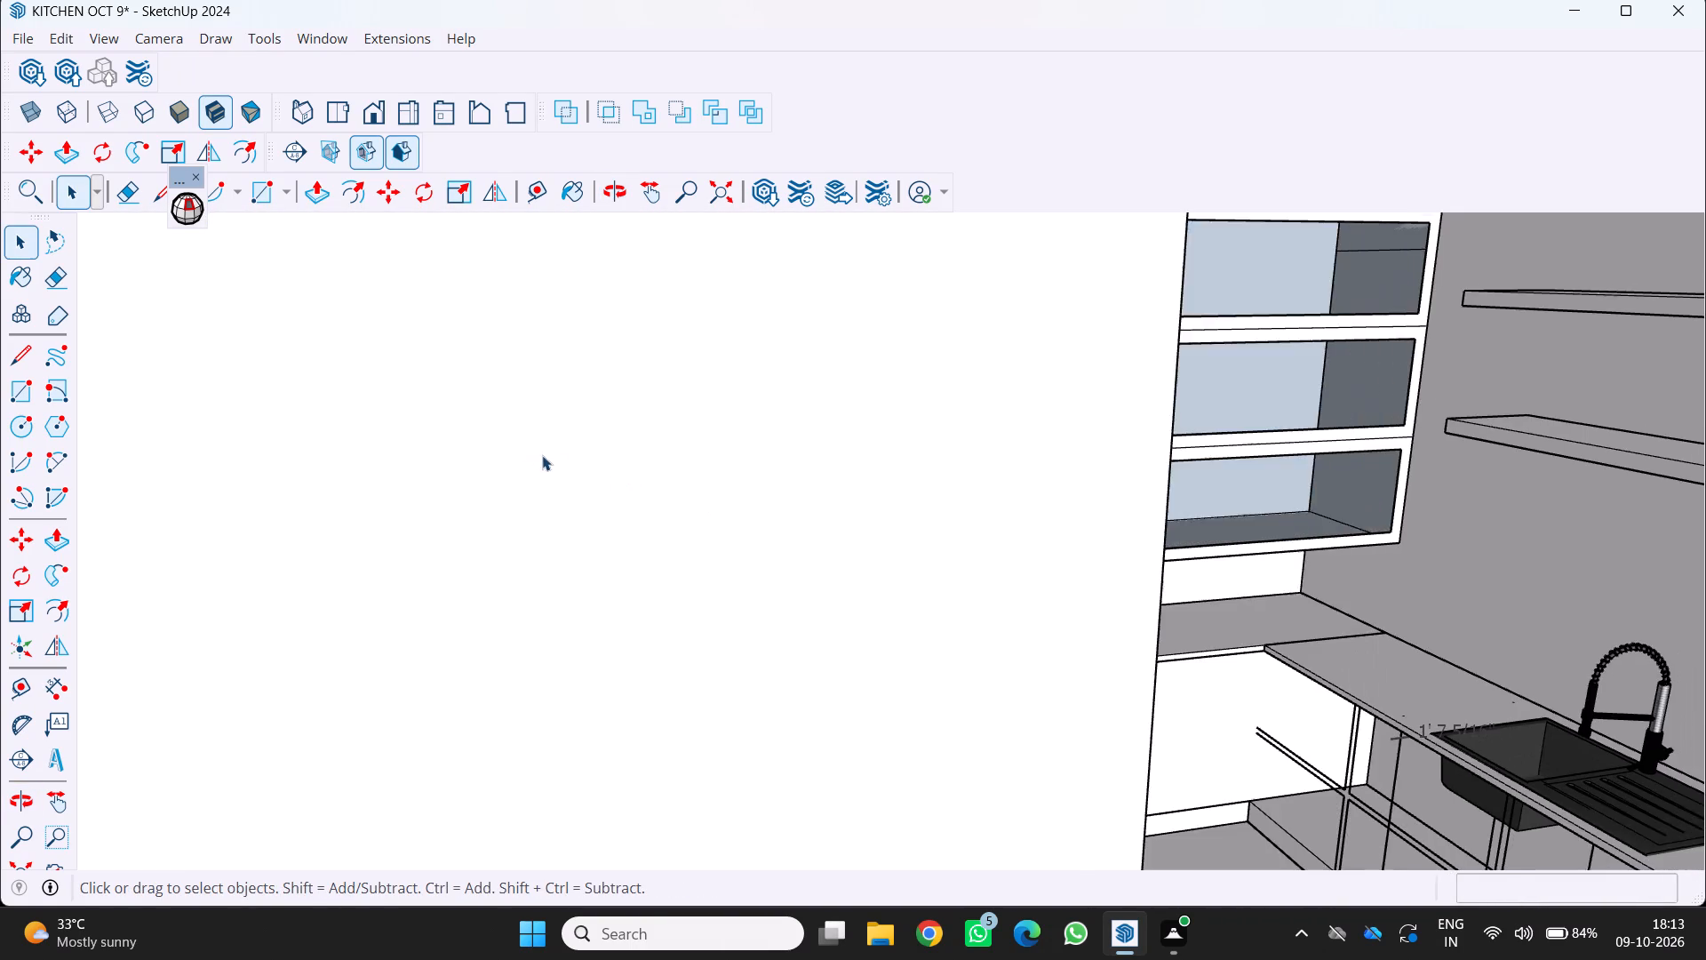
scroll(542, 455, down, 8)
shift+middle_drag(1221, 531, 610, 227)
middle_drag(682, 603, 929, 695)
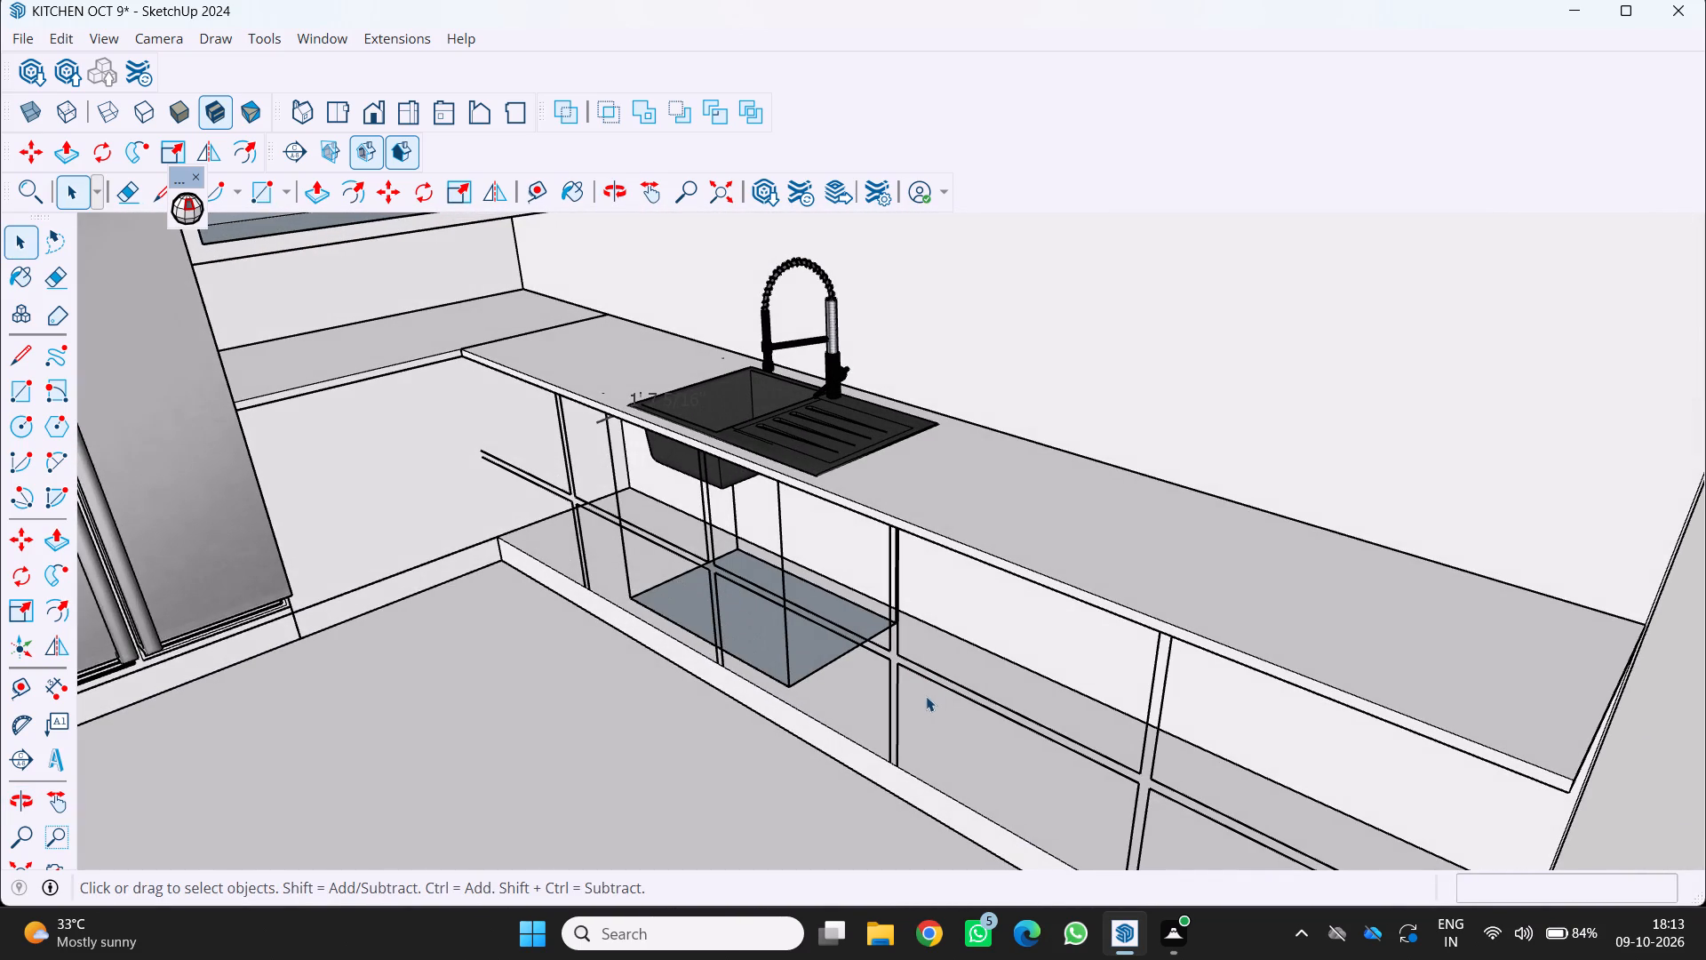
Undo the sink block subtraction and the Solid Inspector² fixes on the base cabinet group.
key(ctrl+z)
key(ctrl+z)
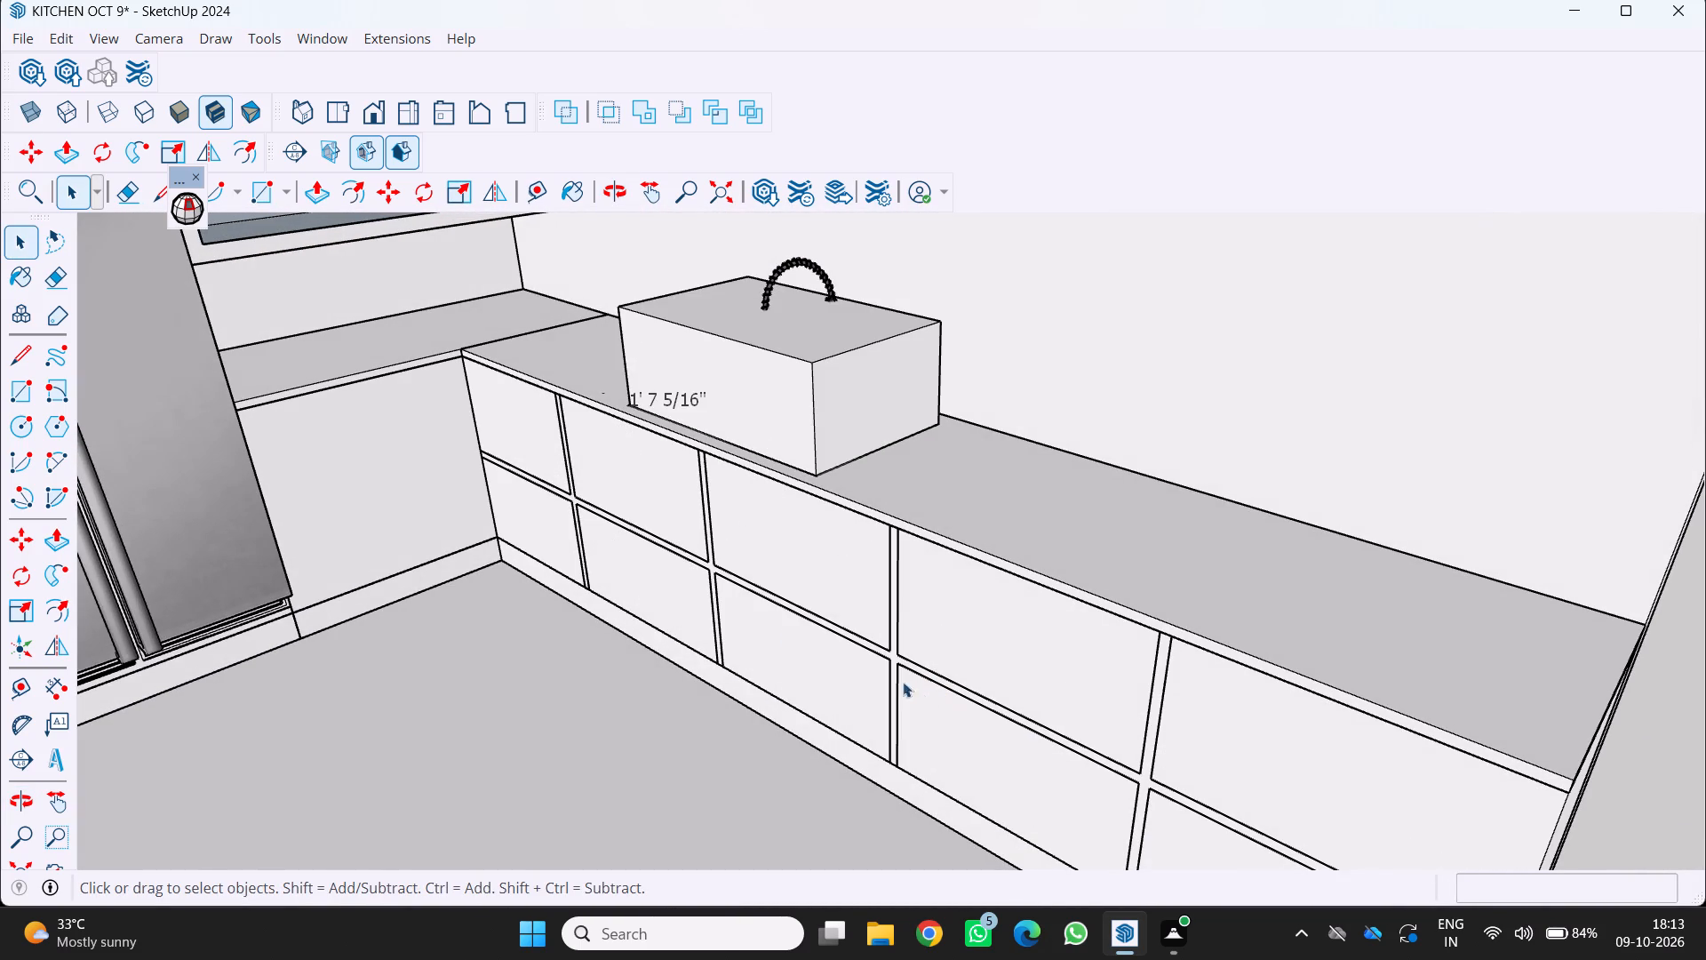
Open the base cabinet group, check its front face, and leave the group.
click(799, 578)
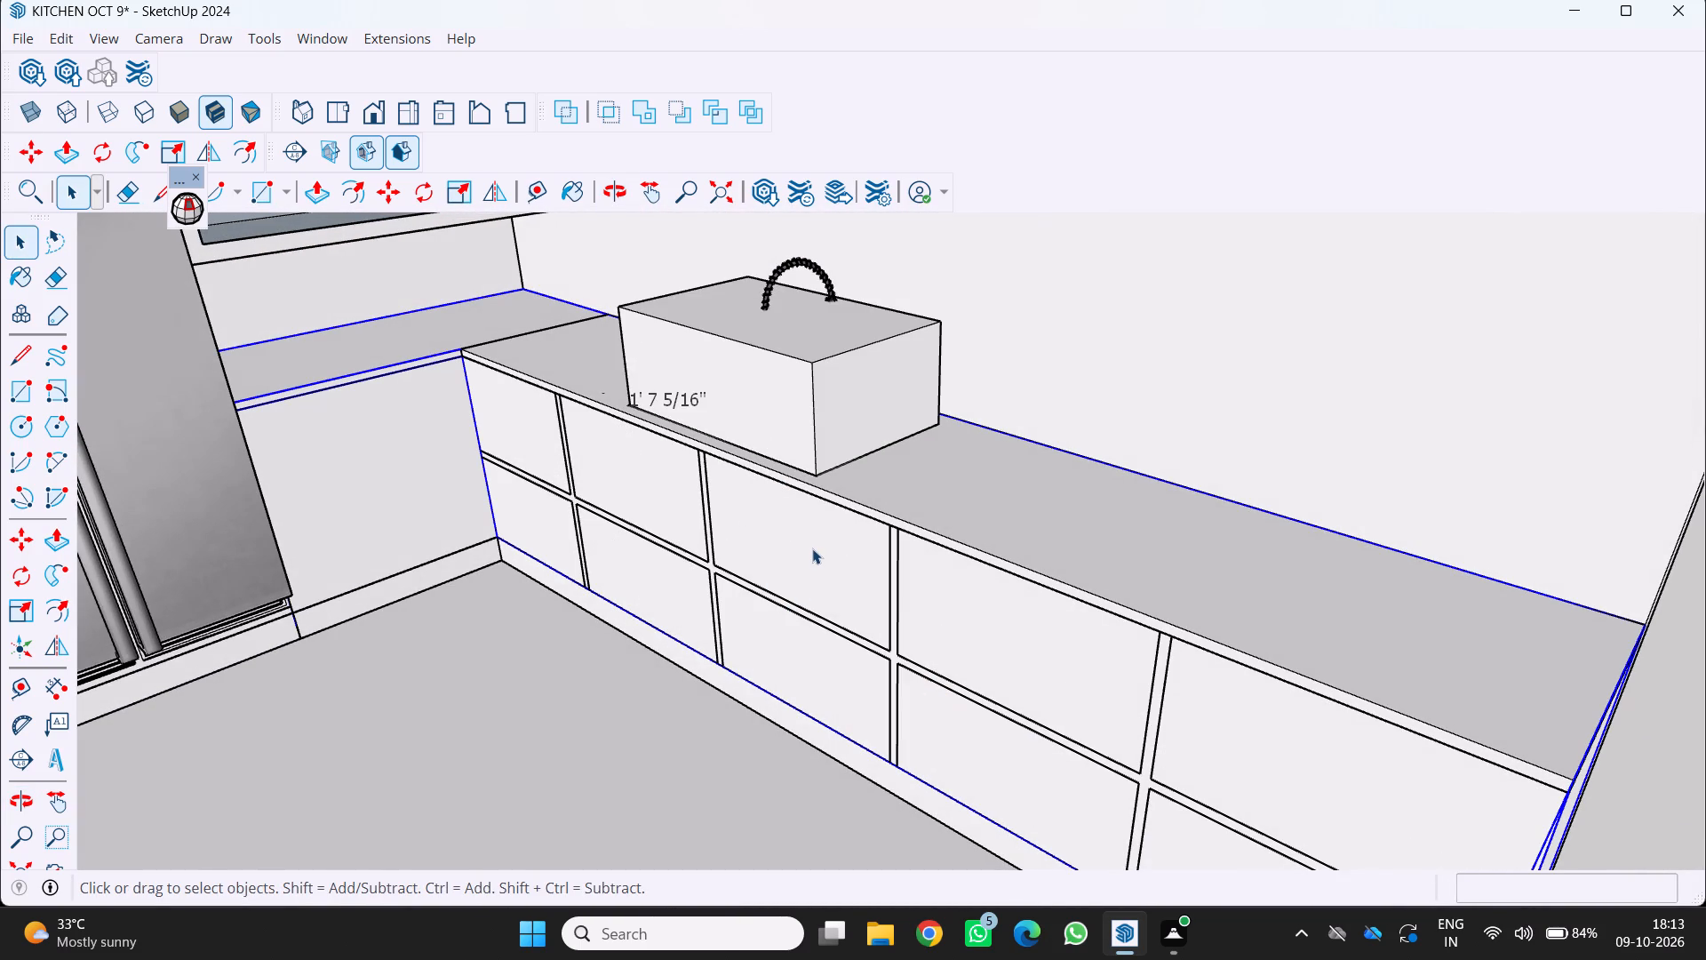
double_click(816, 552)
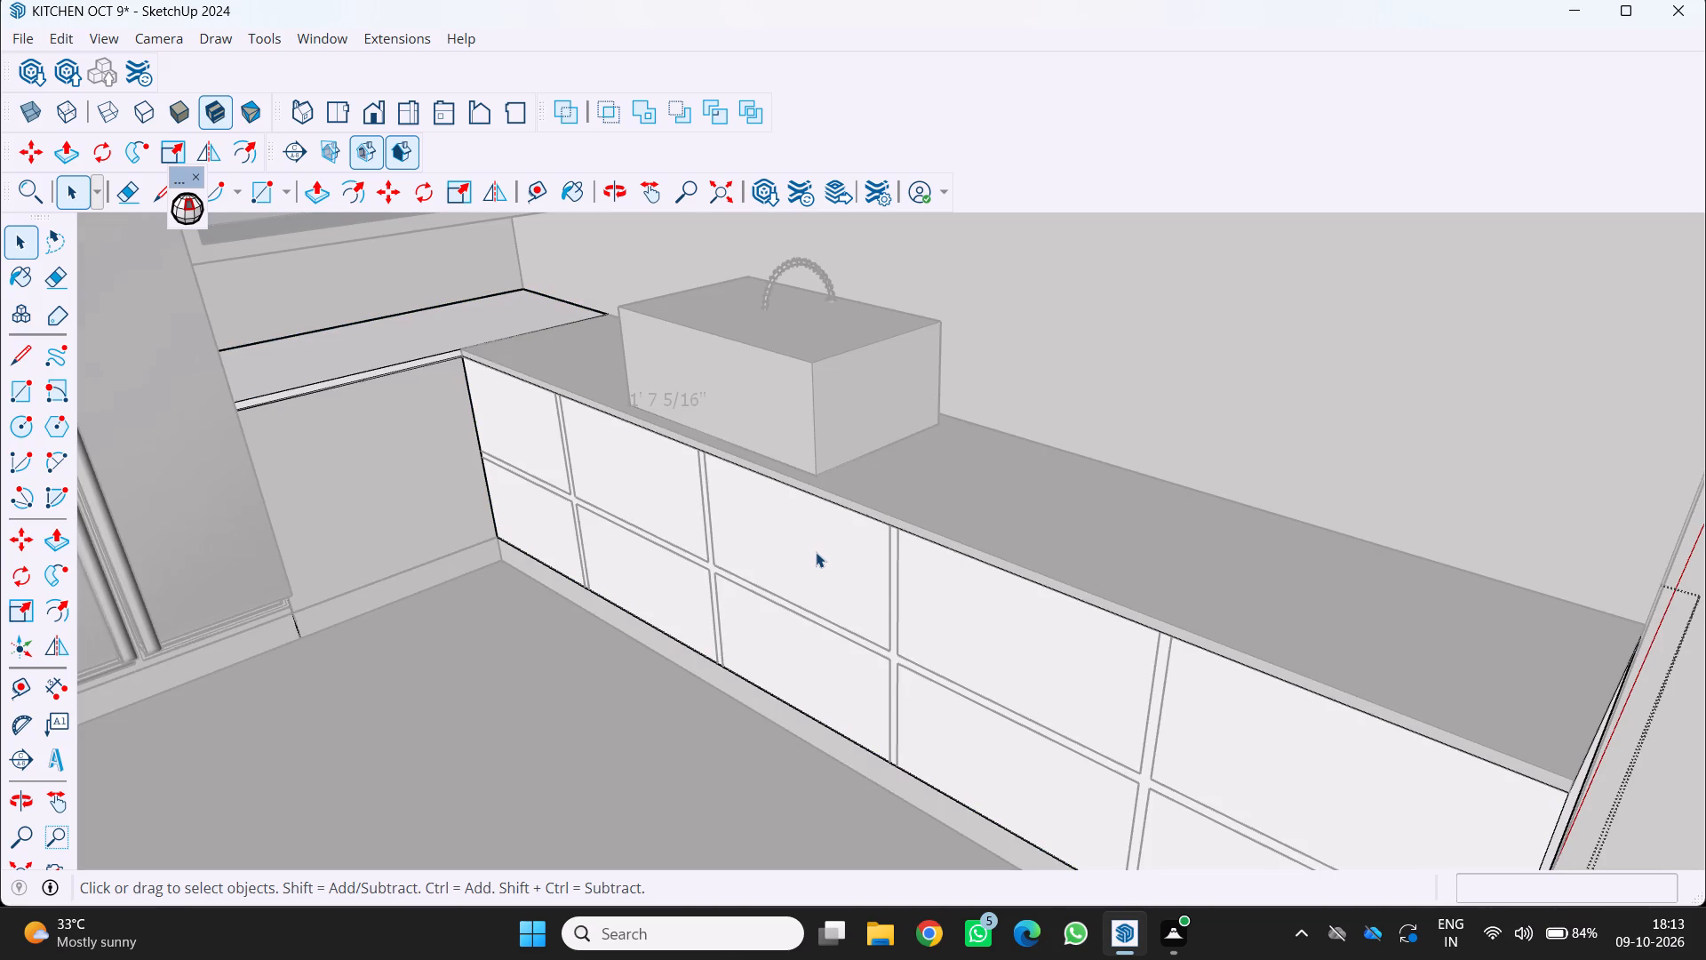
click(816, 552)
scroll(826, 556, down, 9)
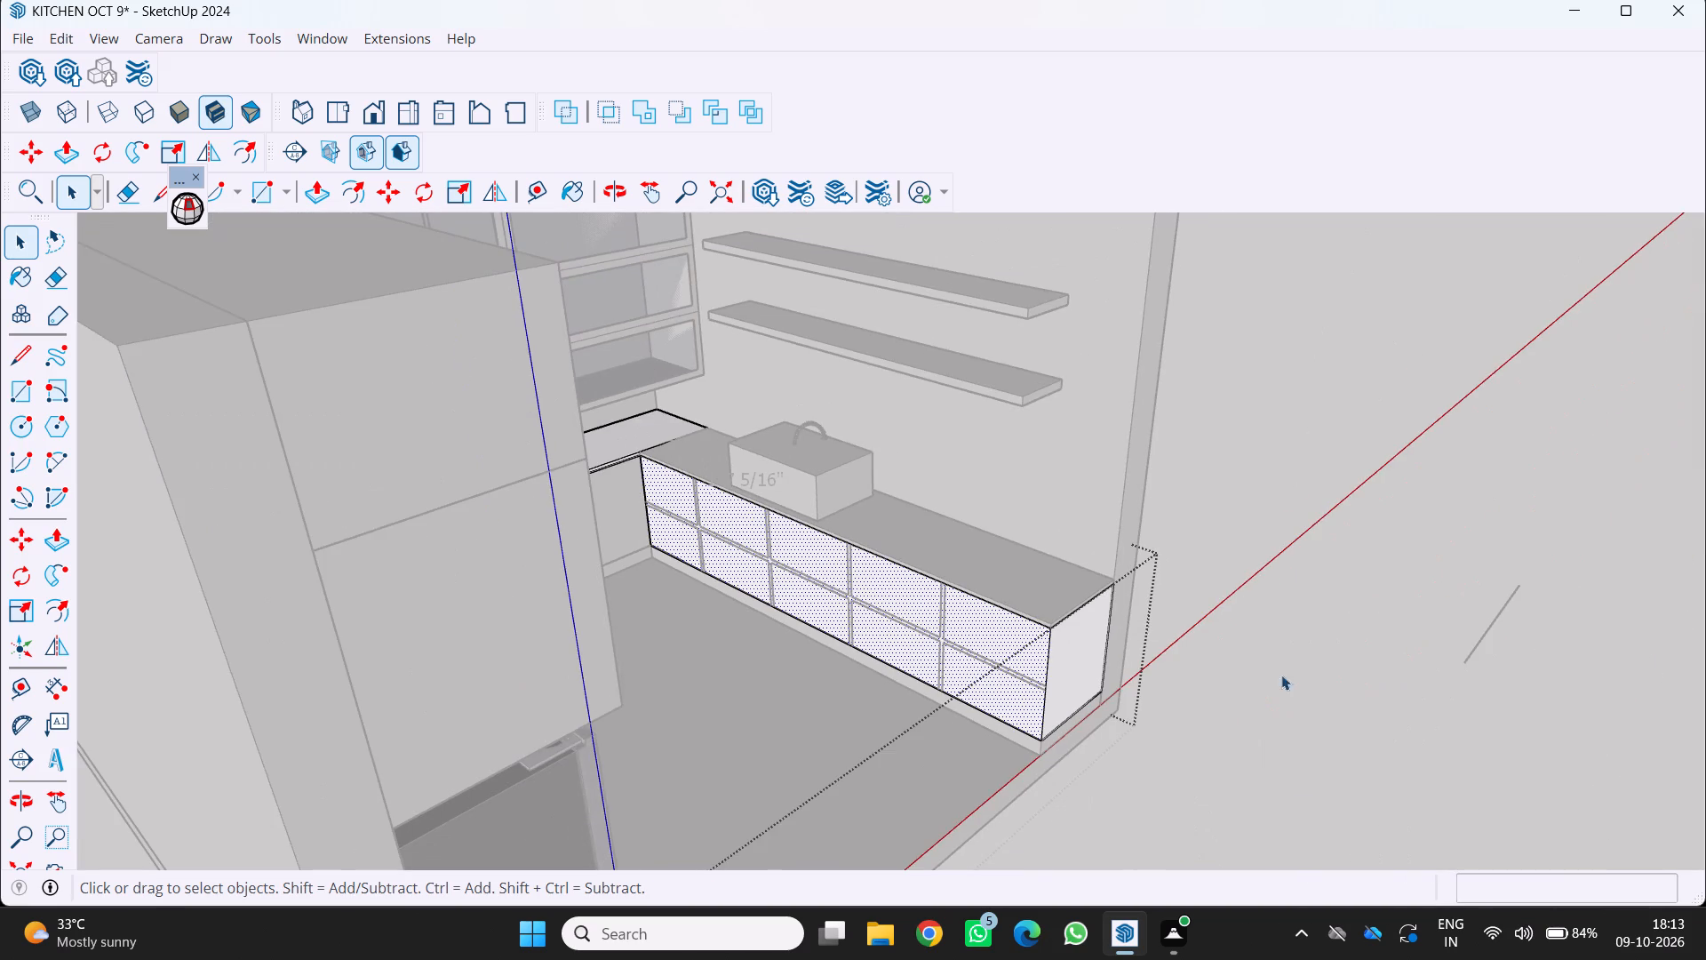
drag(1425, 705, 1417, 703)
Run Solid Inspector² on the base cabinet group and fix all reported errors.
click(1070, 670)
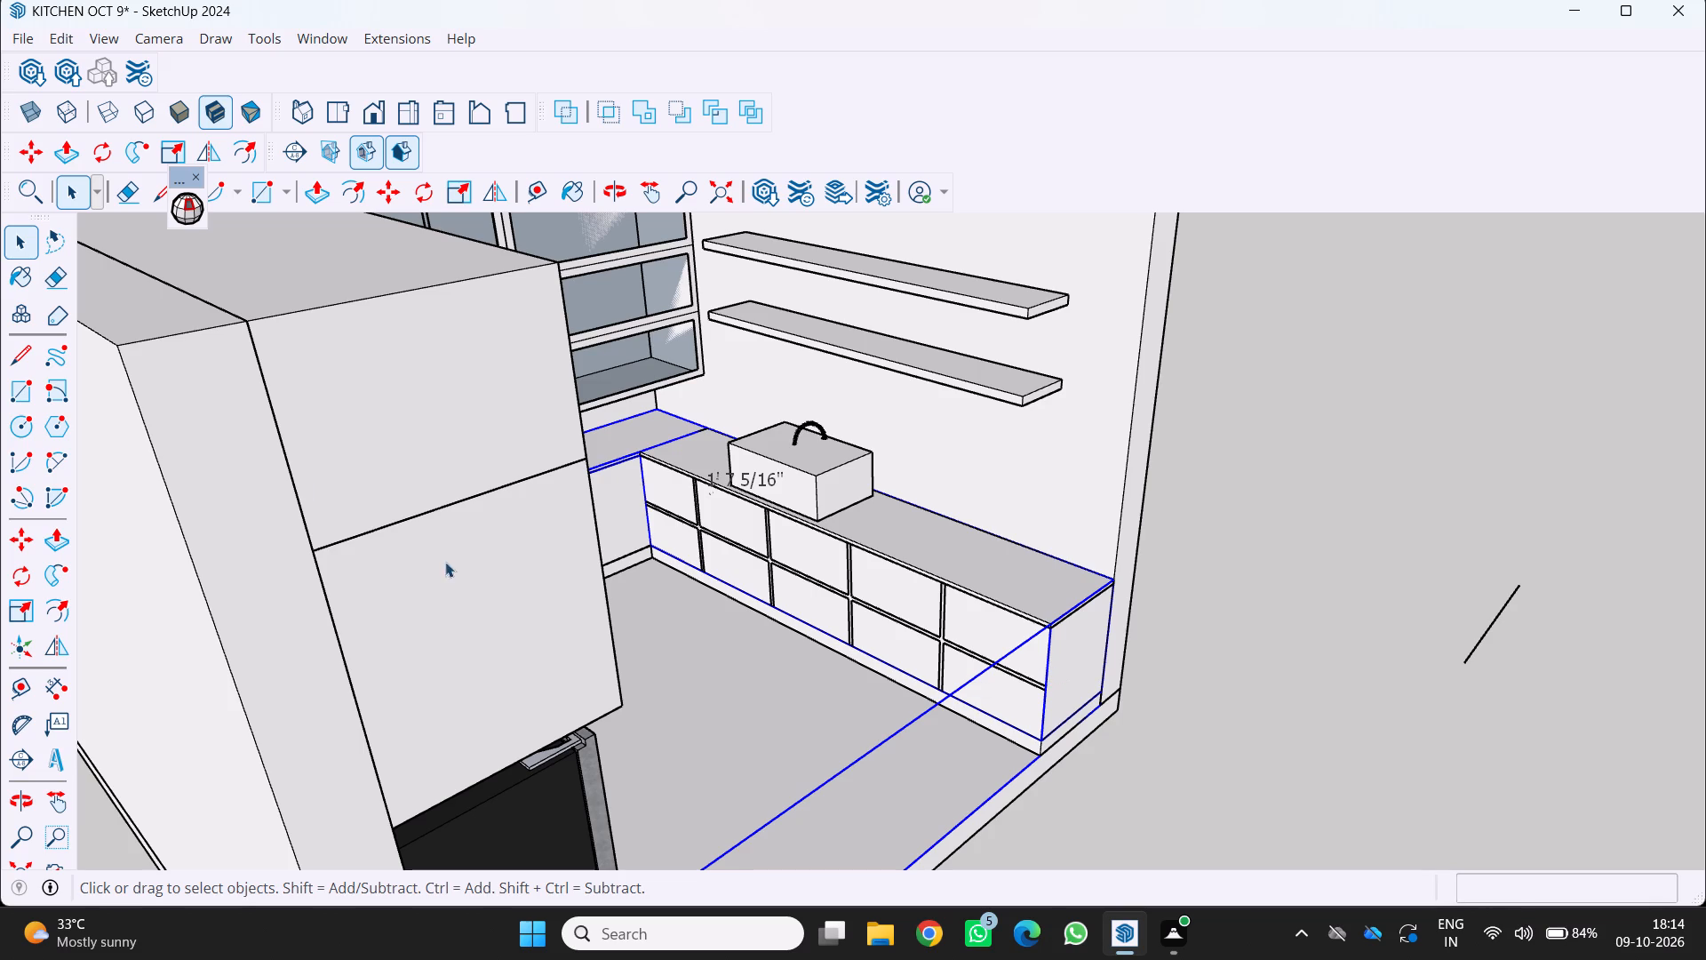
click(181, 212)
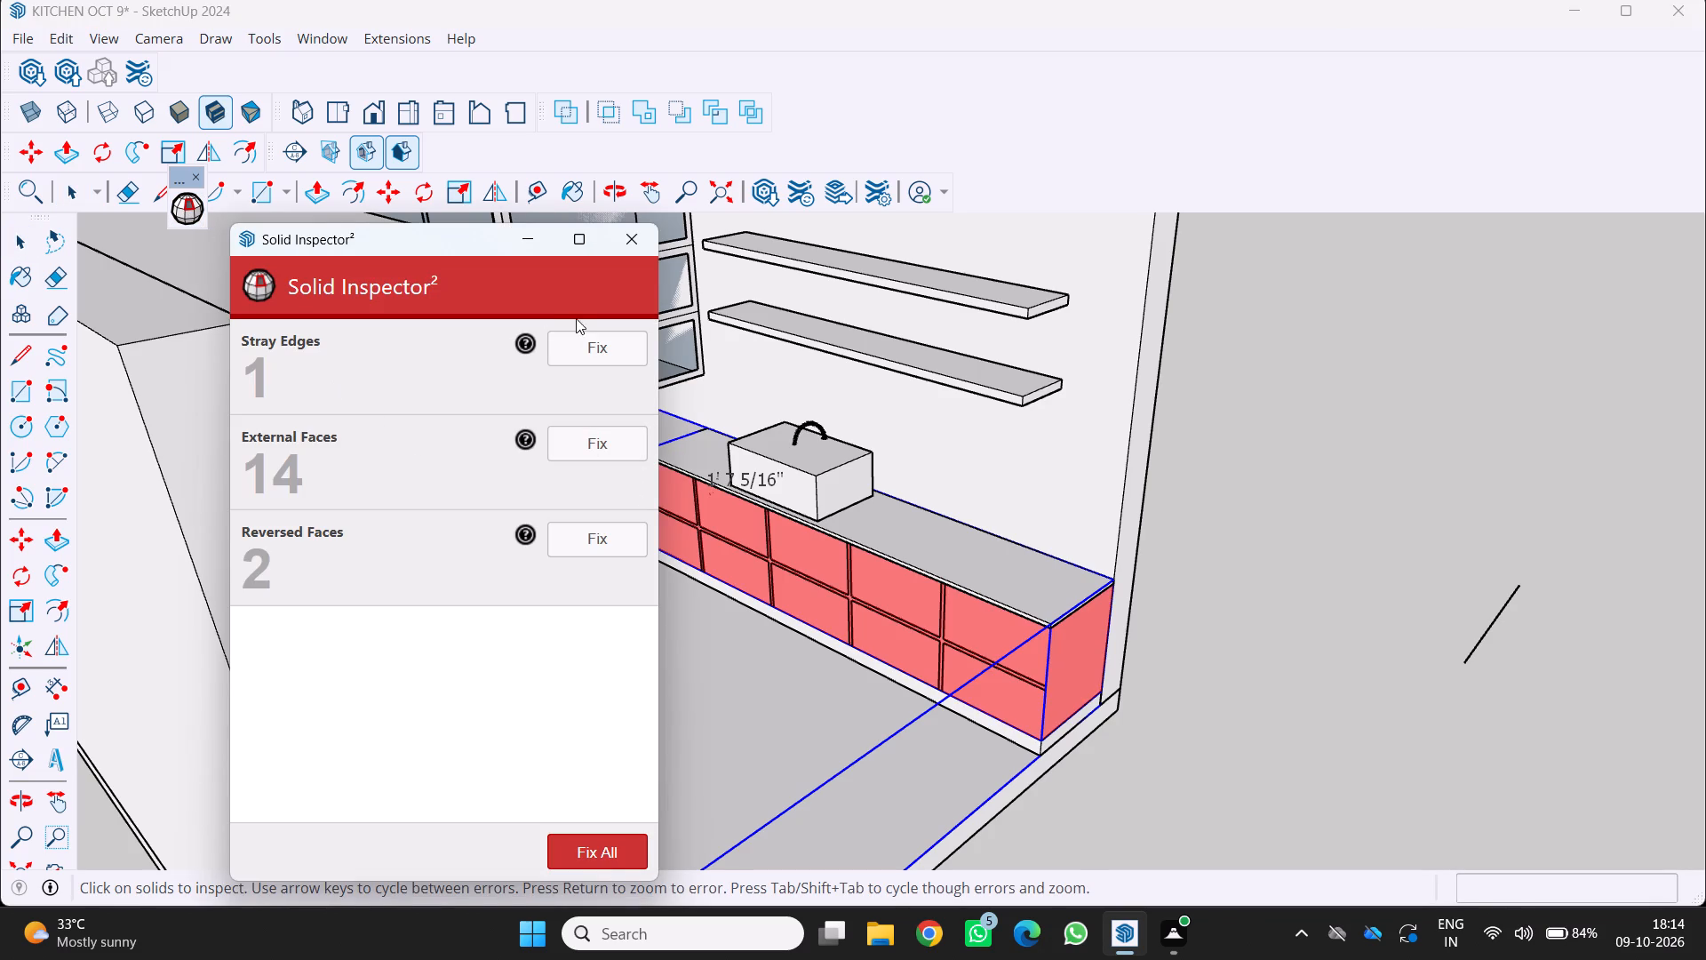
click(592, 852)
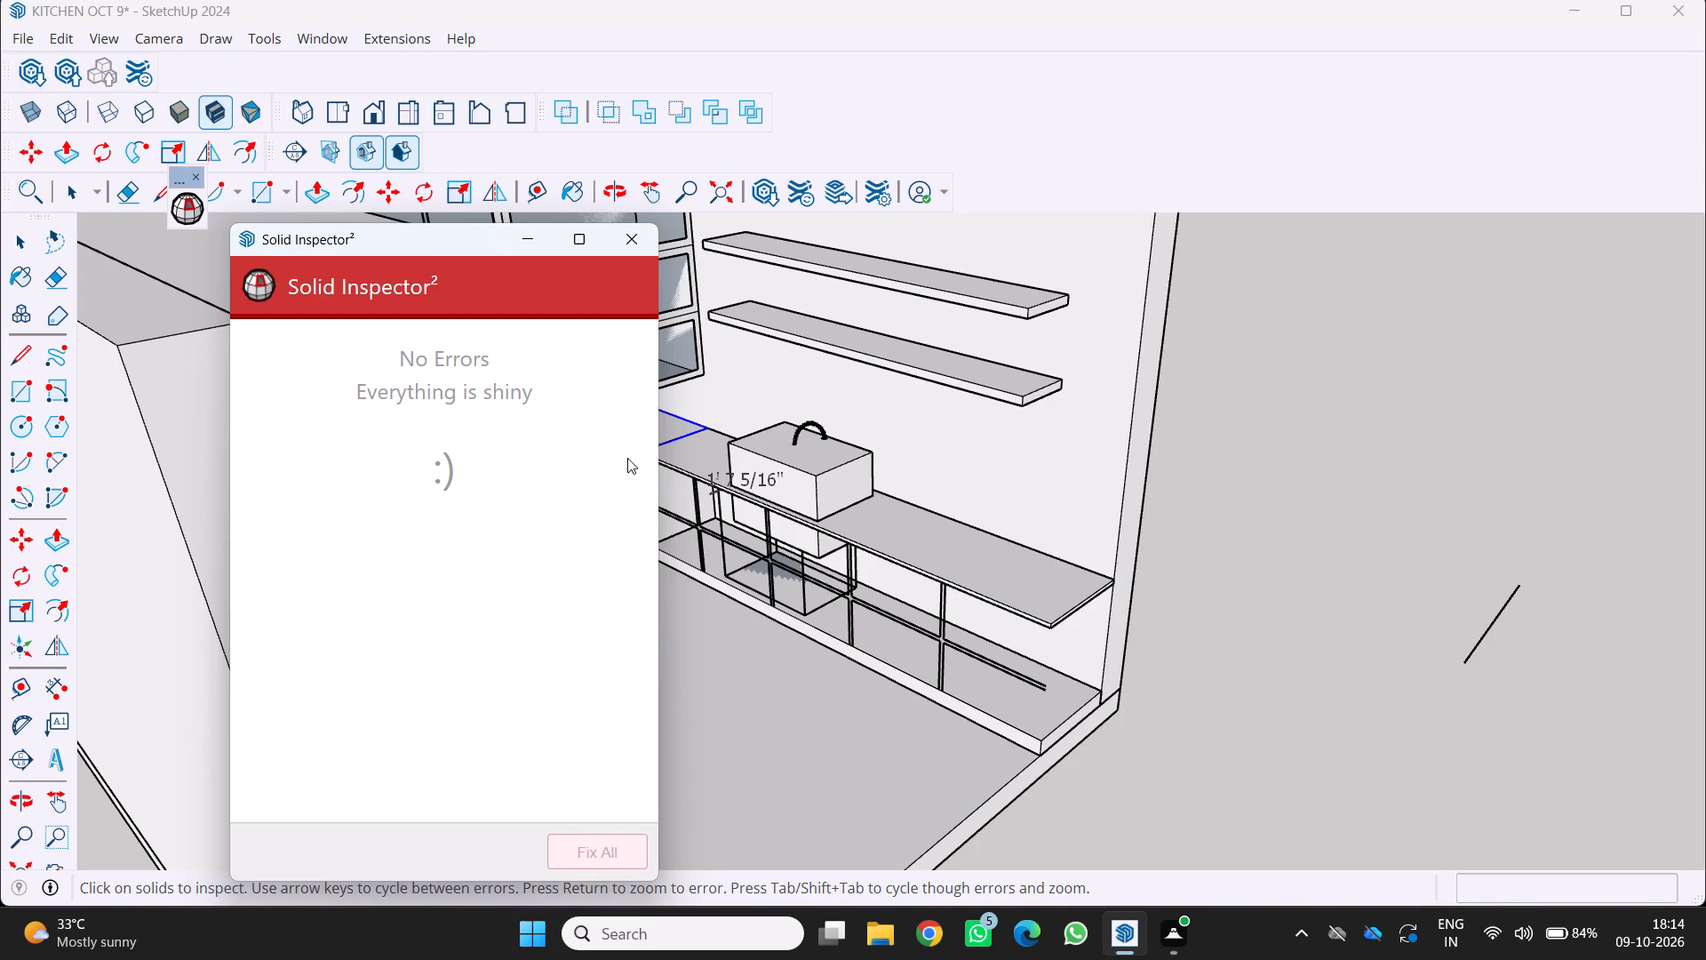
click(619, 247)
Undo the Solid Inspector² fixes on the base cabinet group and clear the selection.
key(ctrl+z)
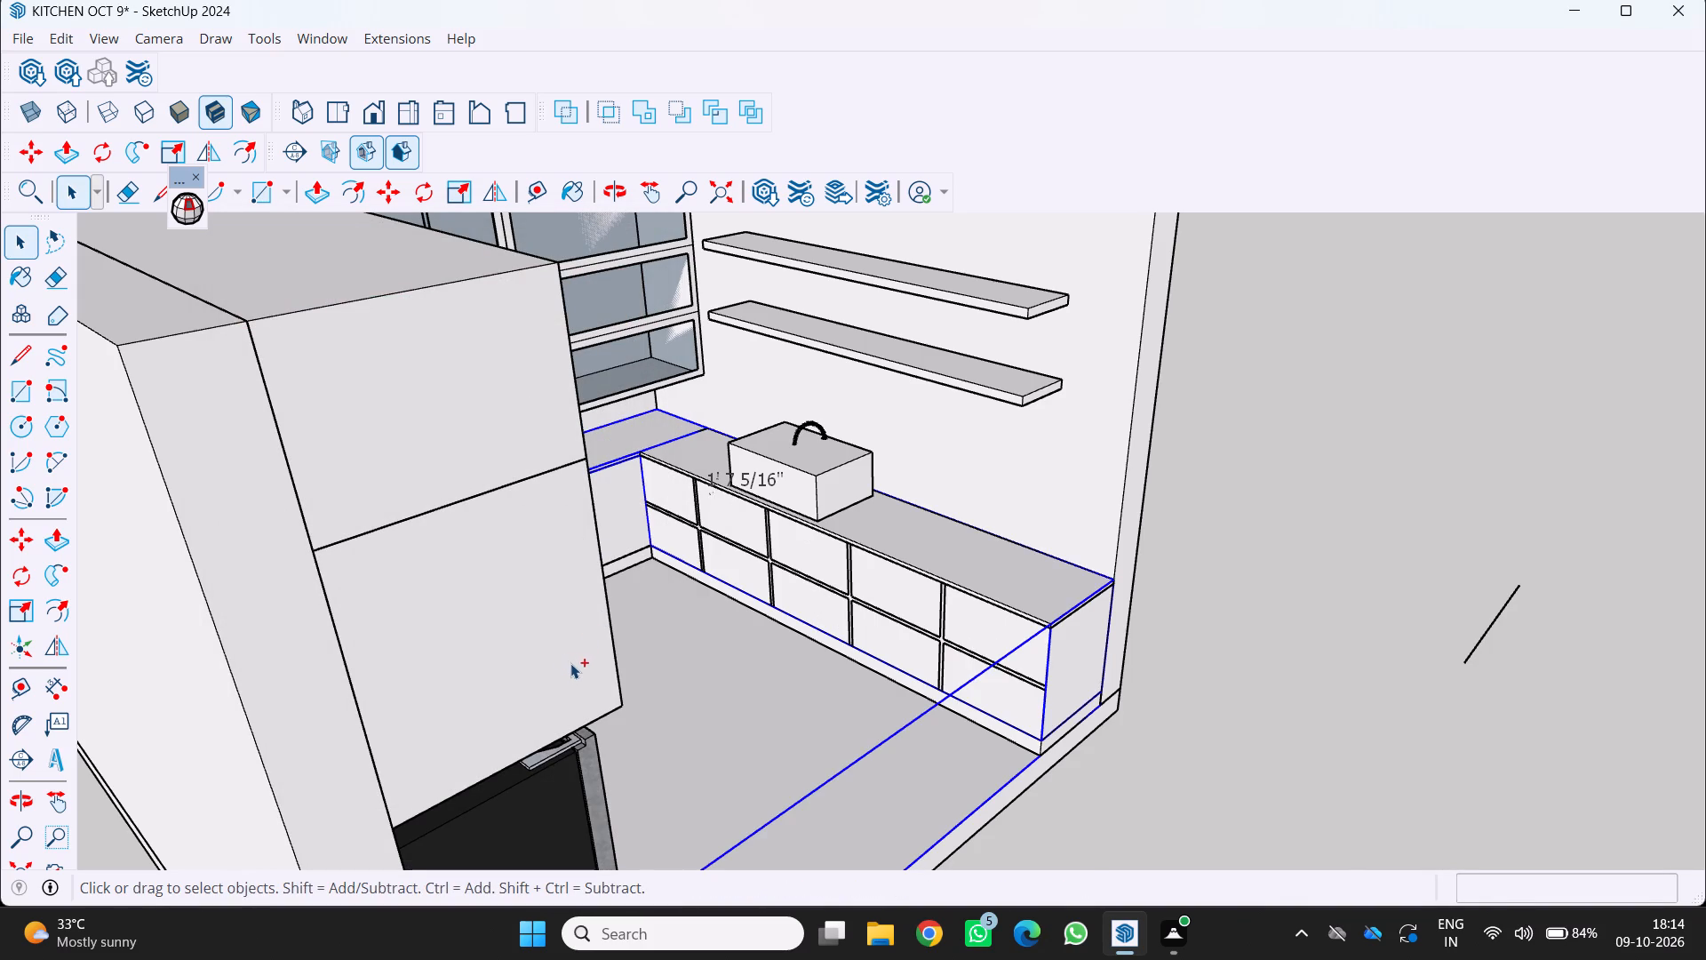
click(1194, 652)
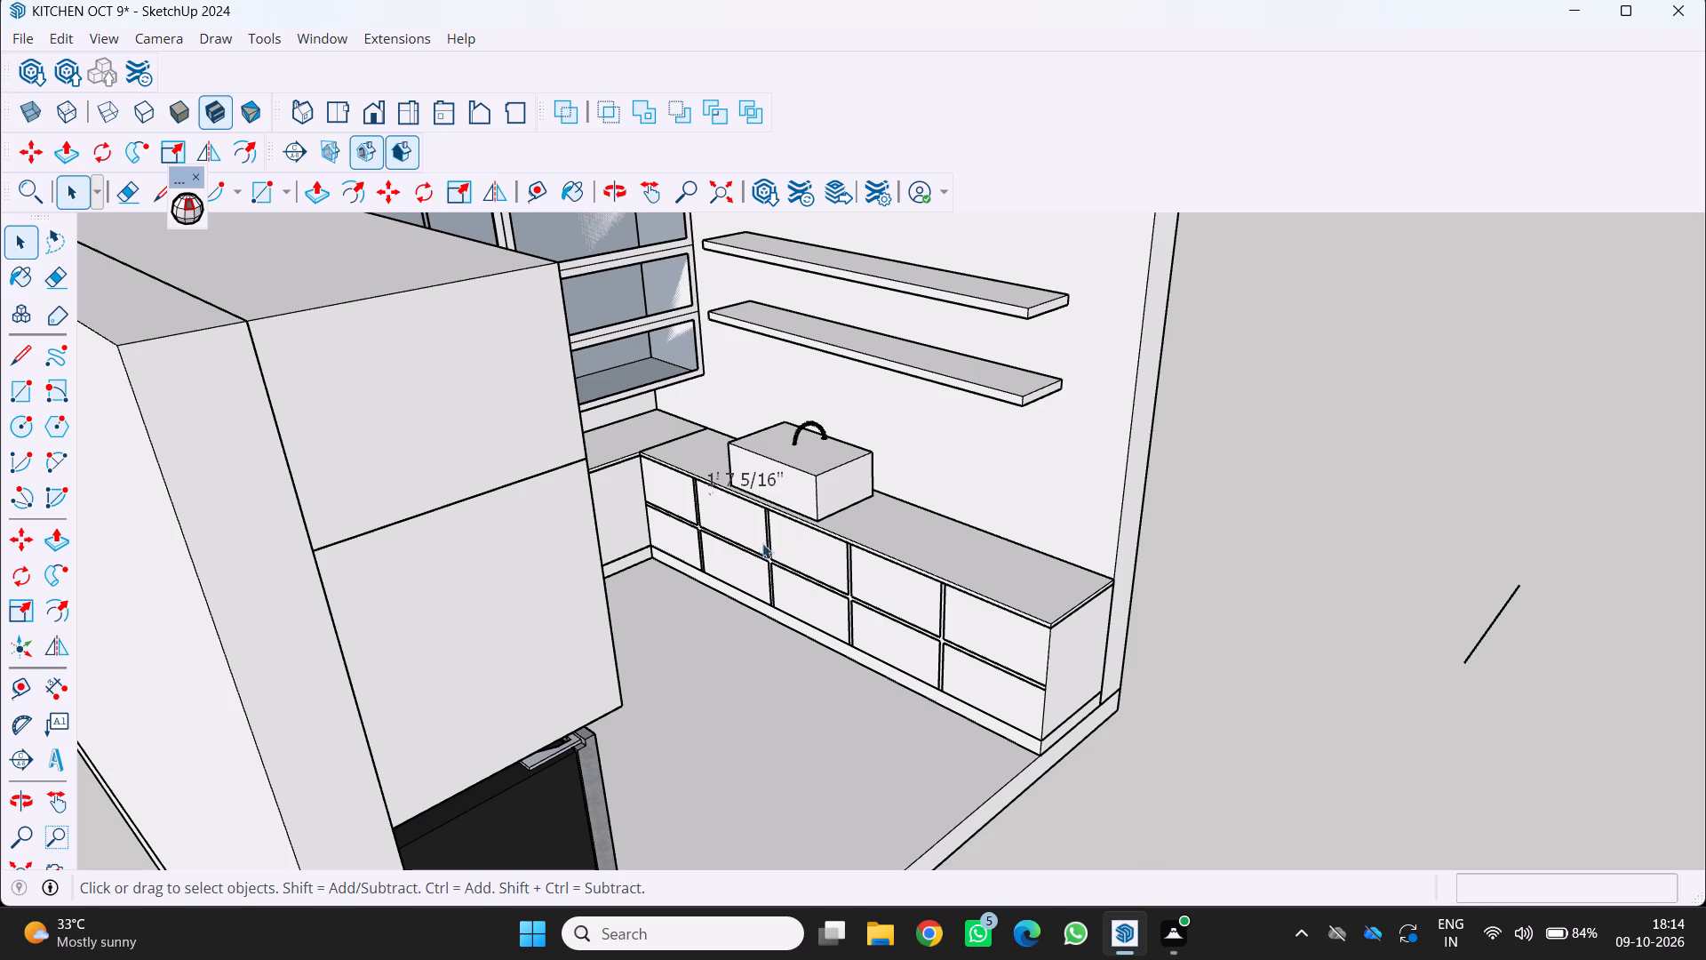
Delete the 1' 7 5/16" dimension beside the sink block on the countertop.
scroll(710, 480, up, 6)
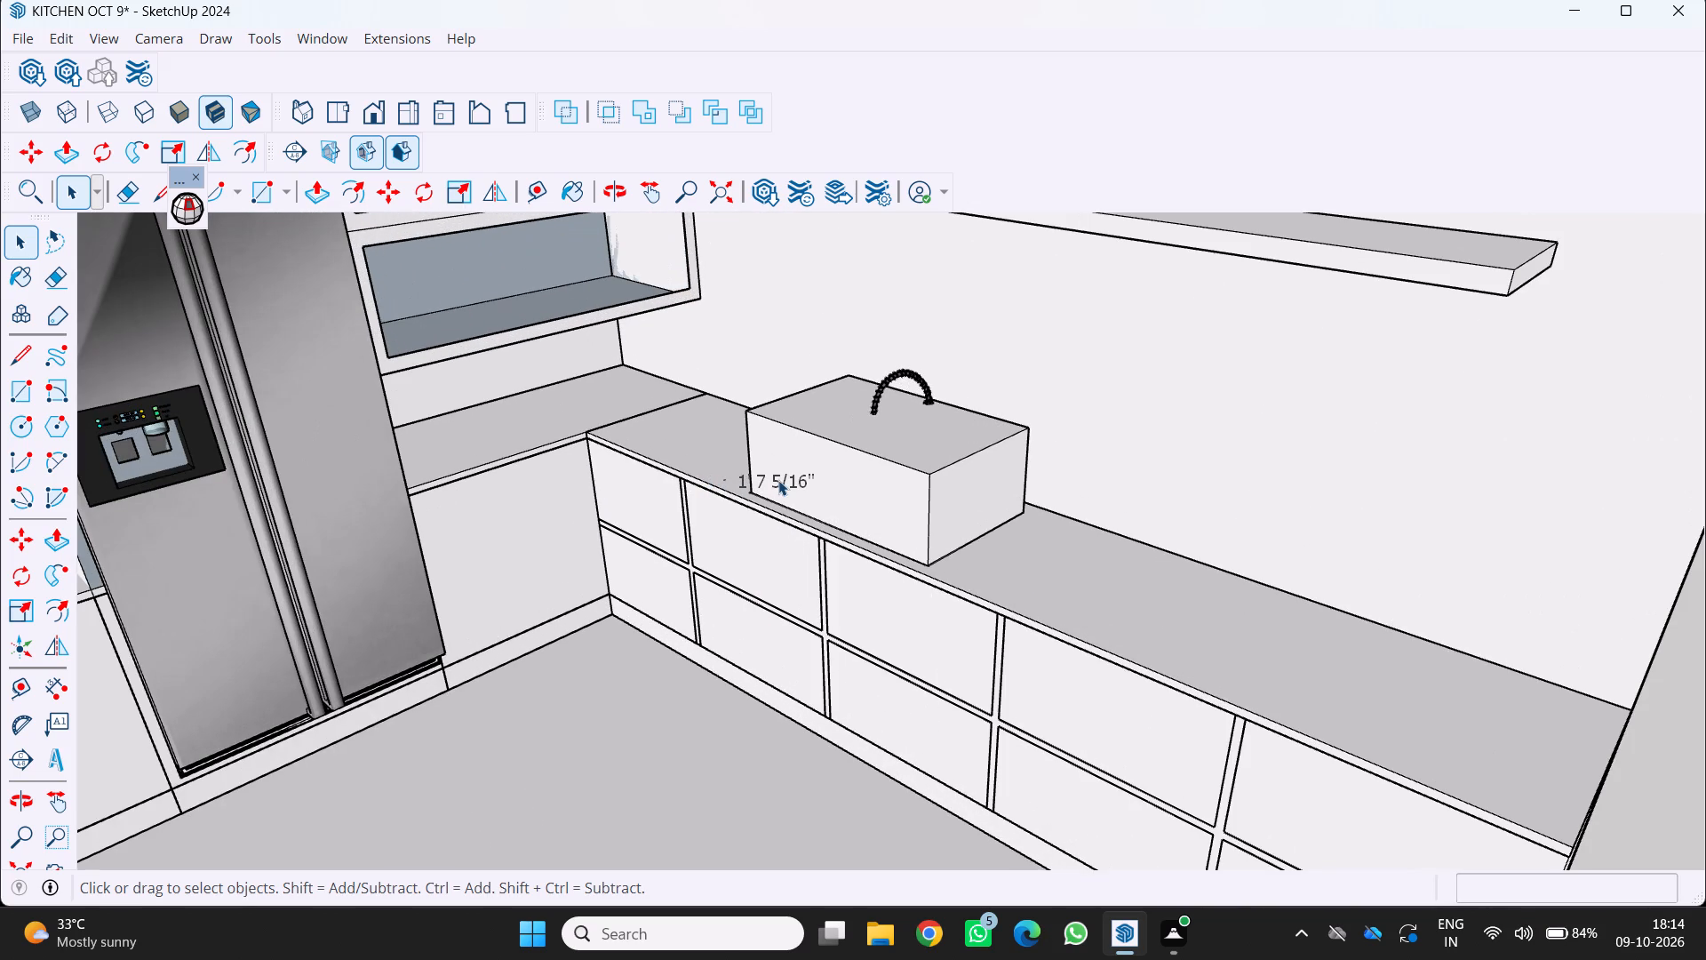
click(778, 480)
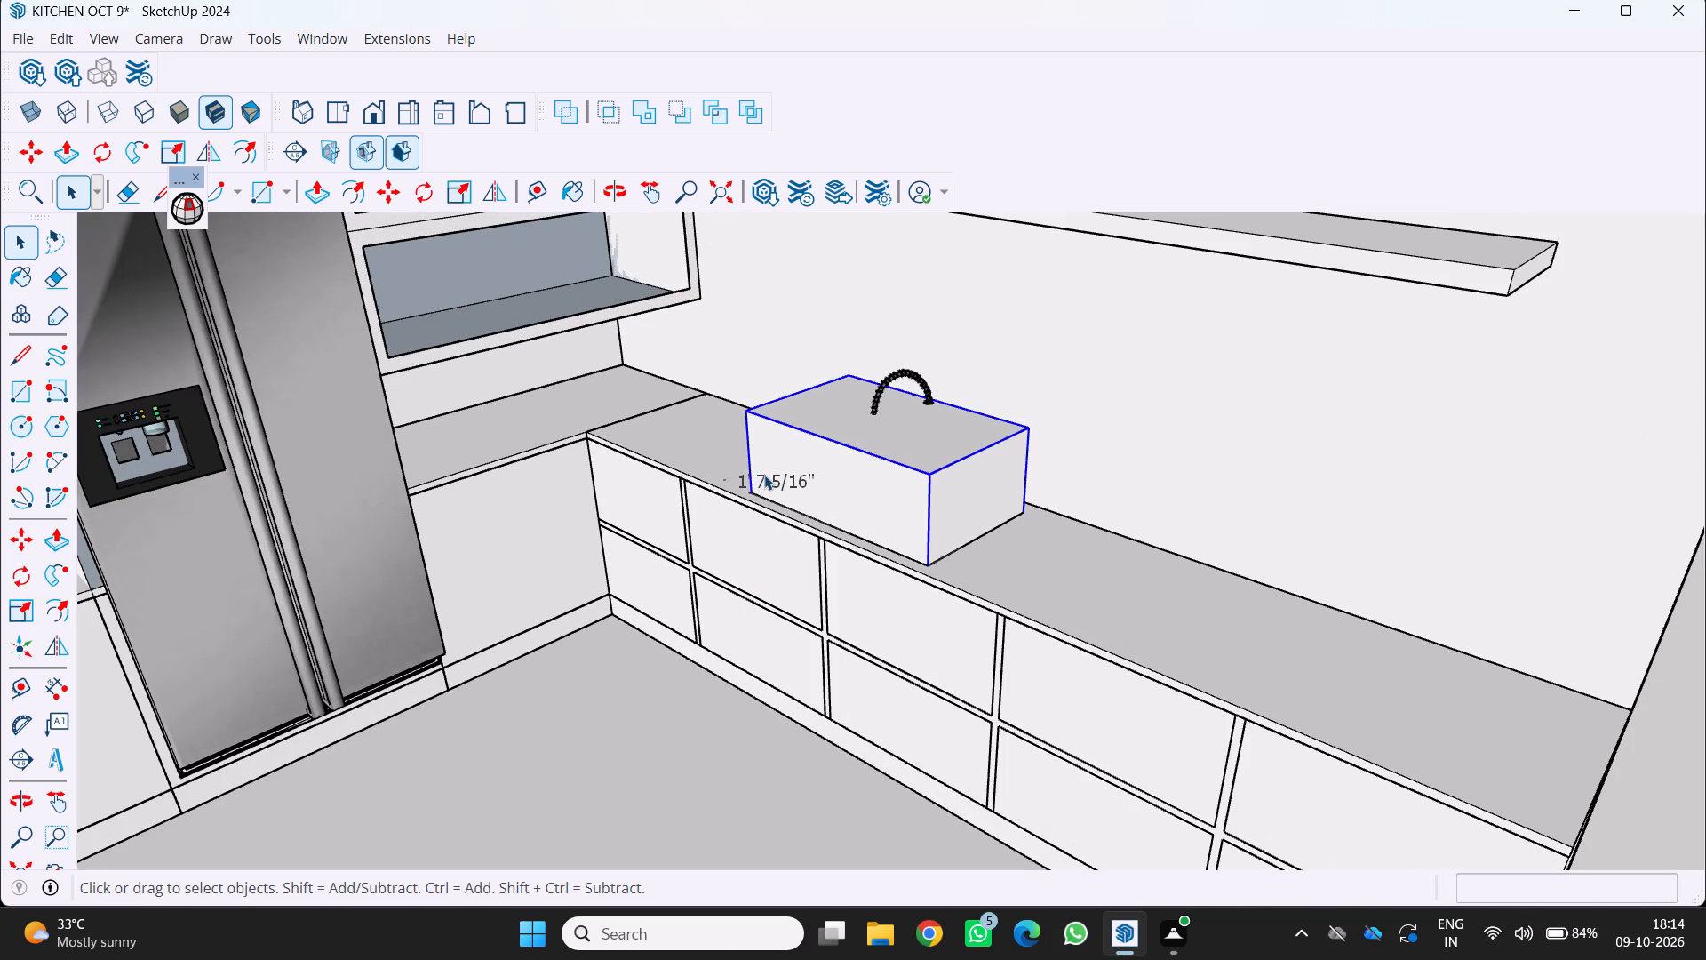
scroll(759, 471, down, 6)
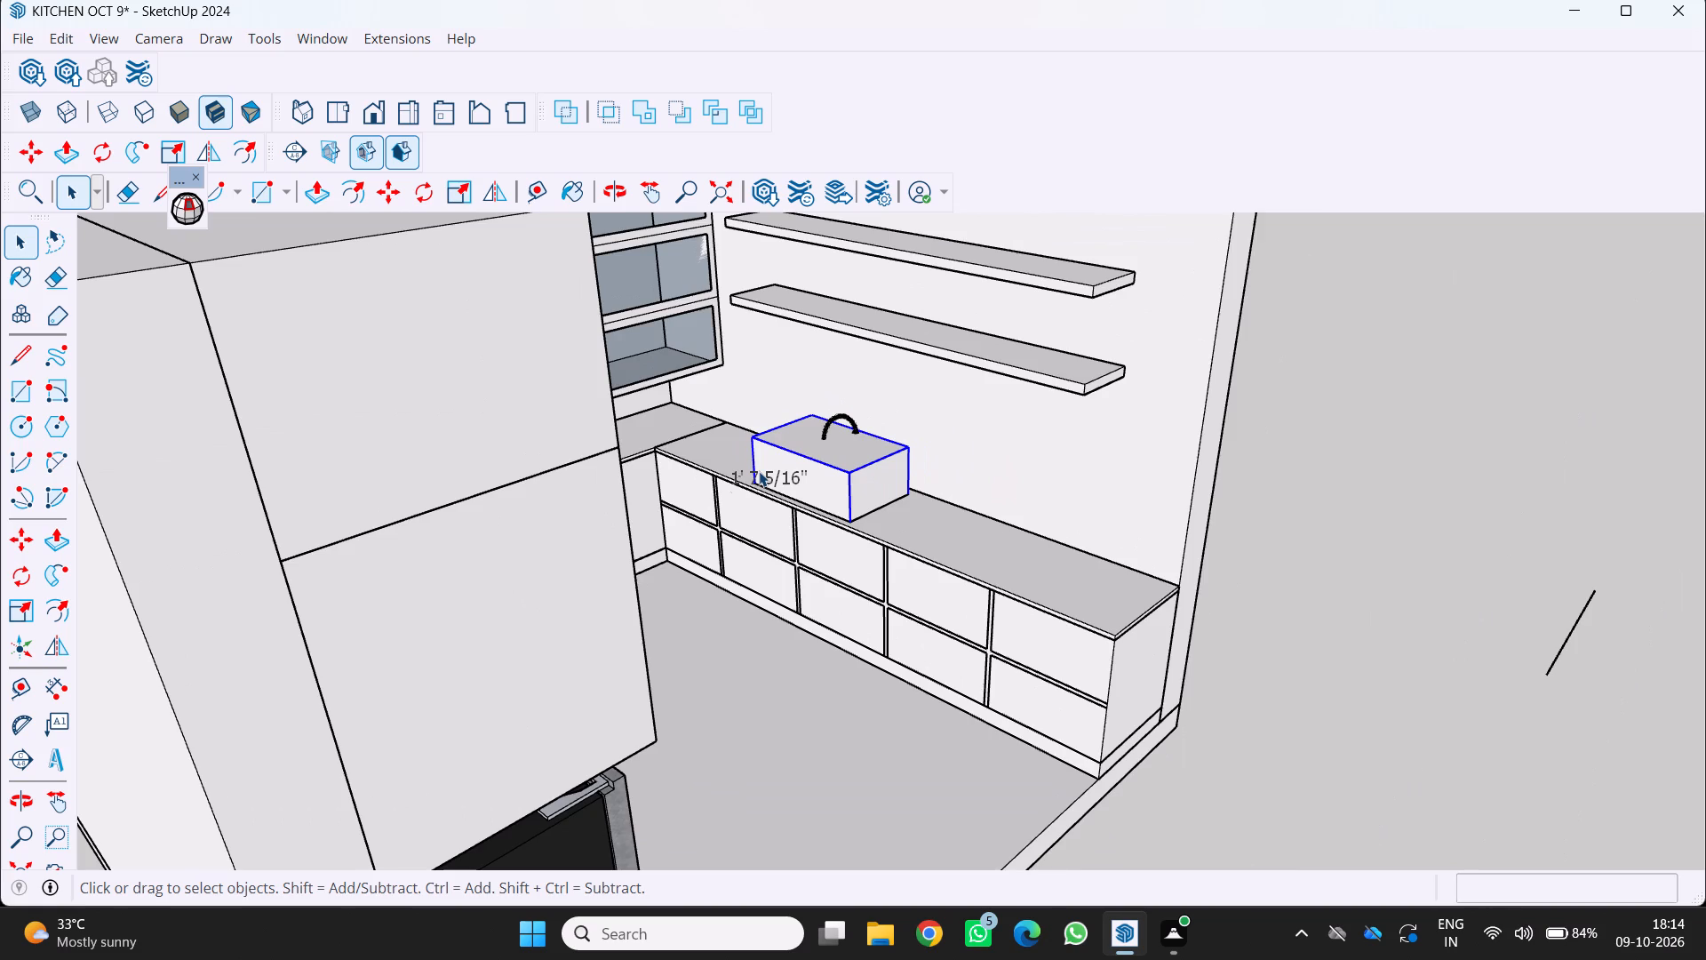
scroll(759, 471, down, 7)
scroll(761, 472, up, 4)
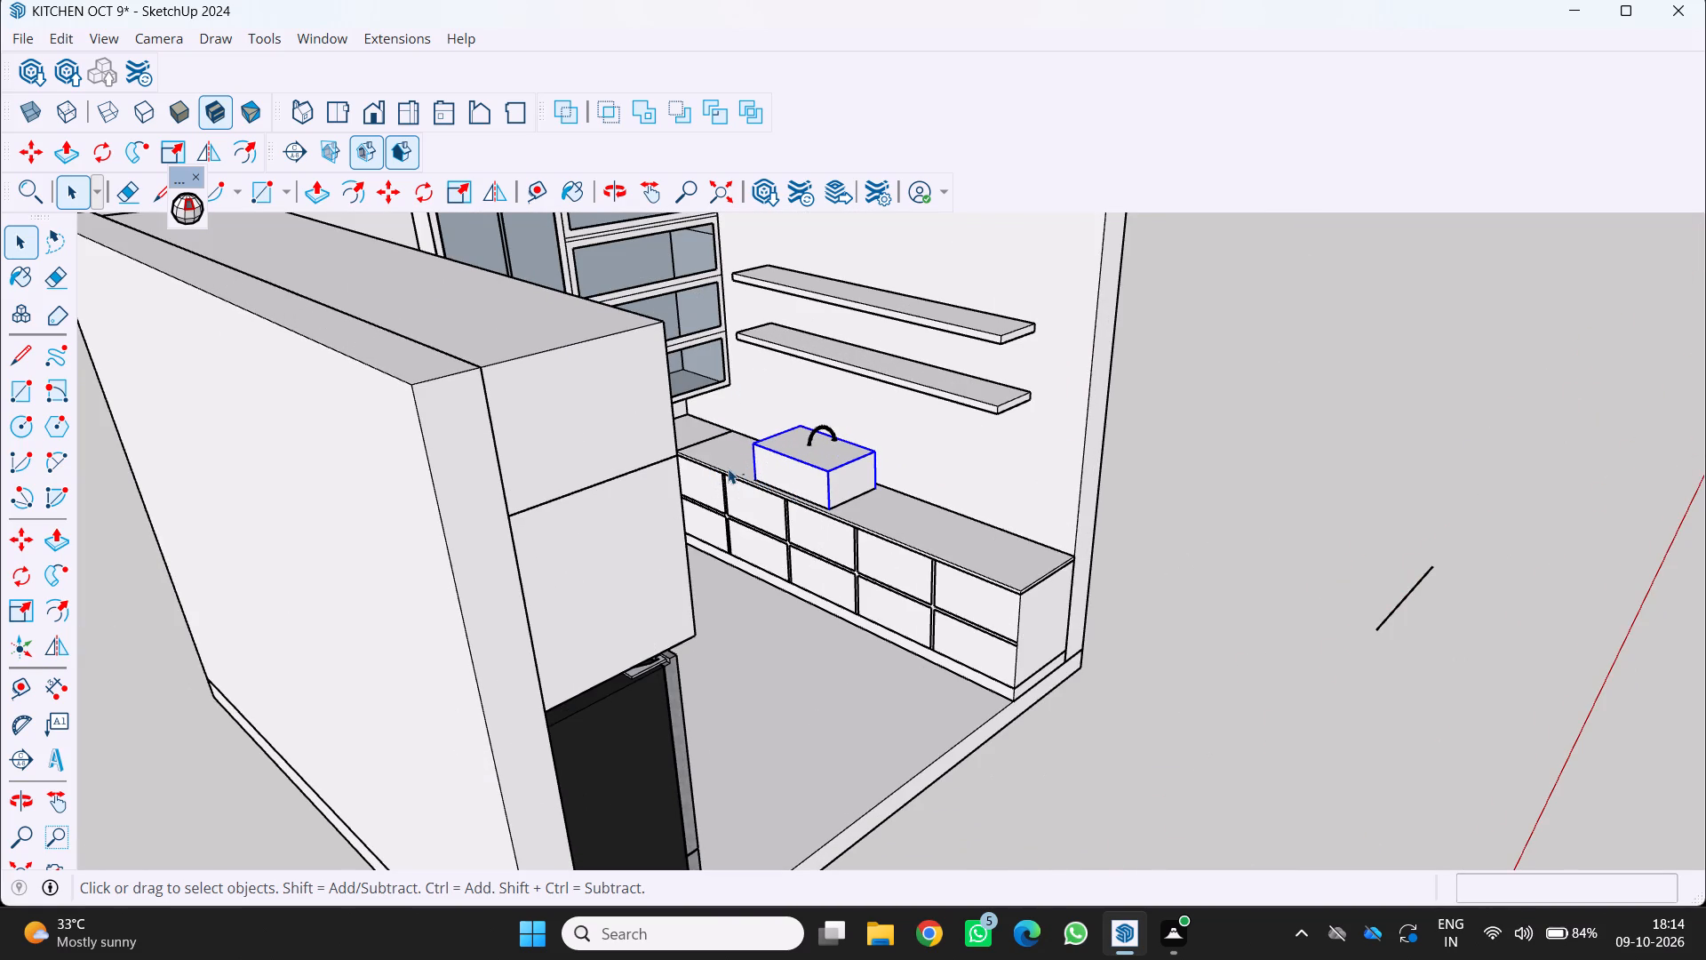
scroll(791, 498, up, 9)
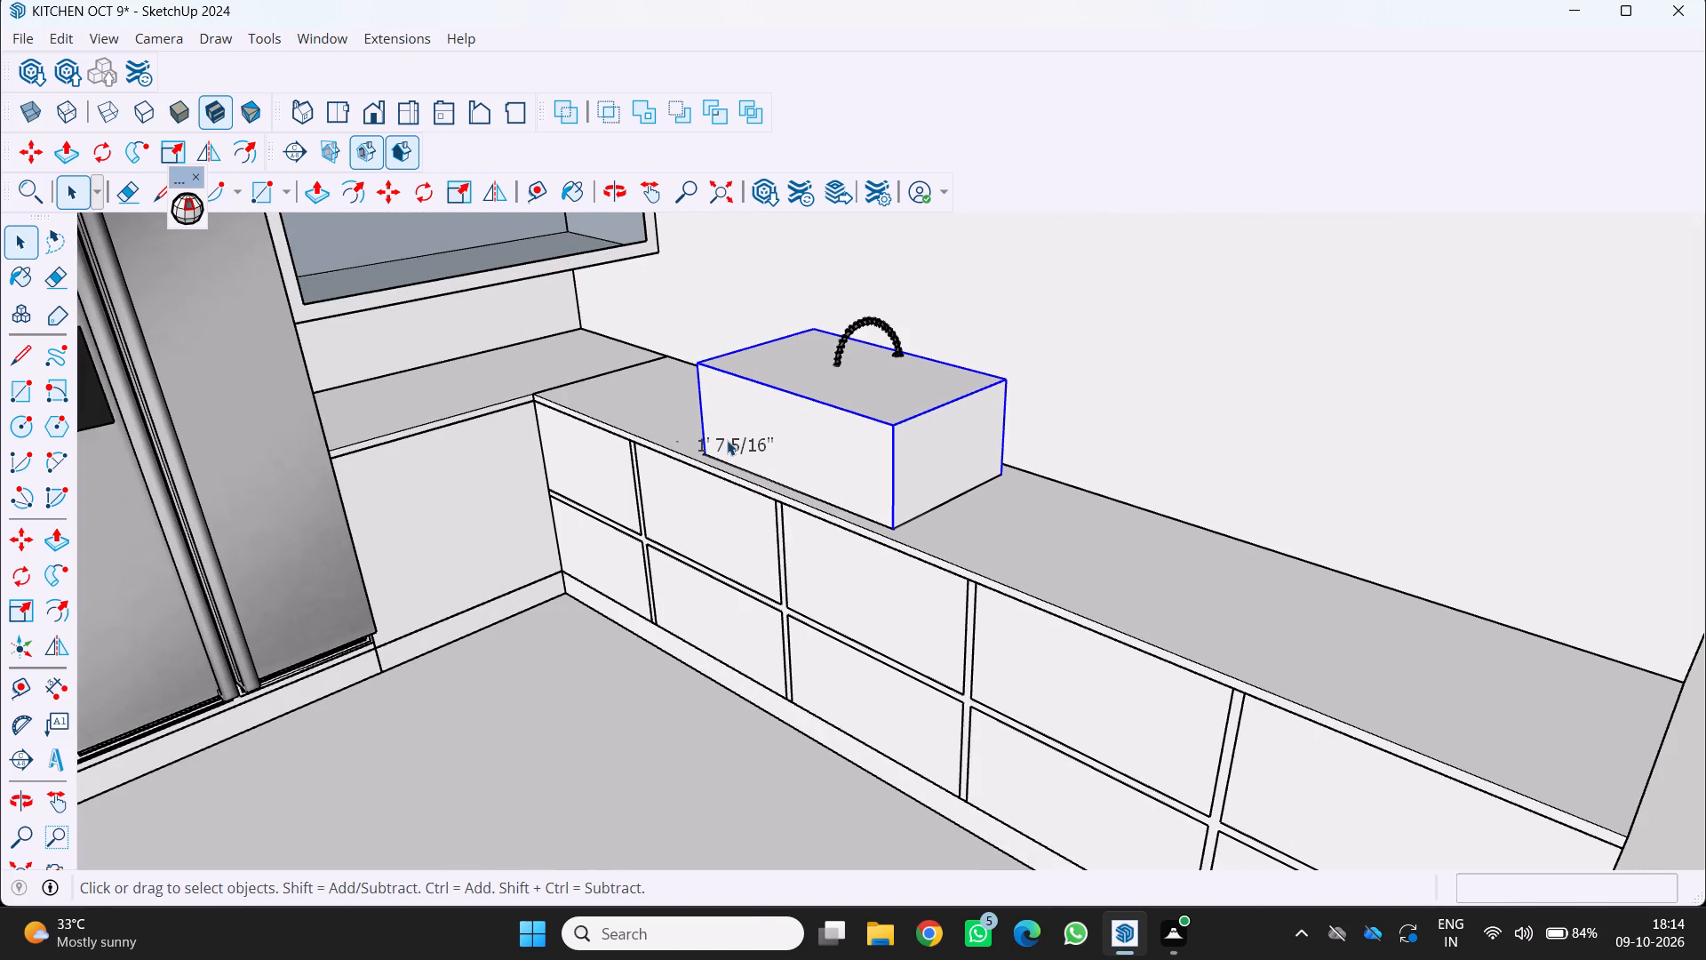
click(727, 440)
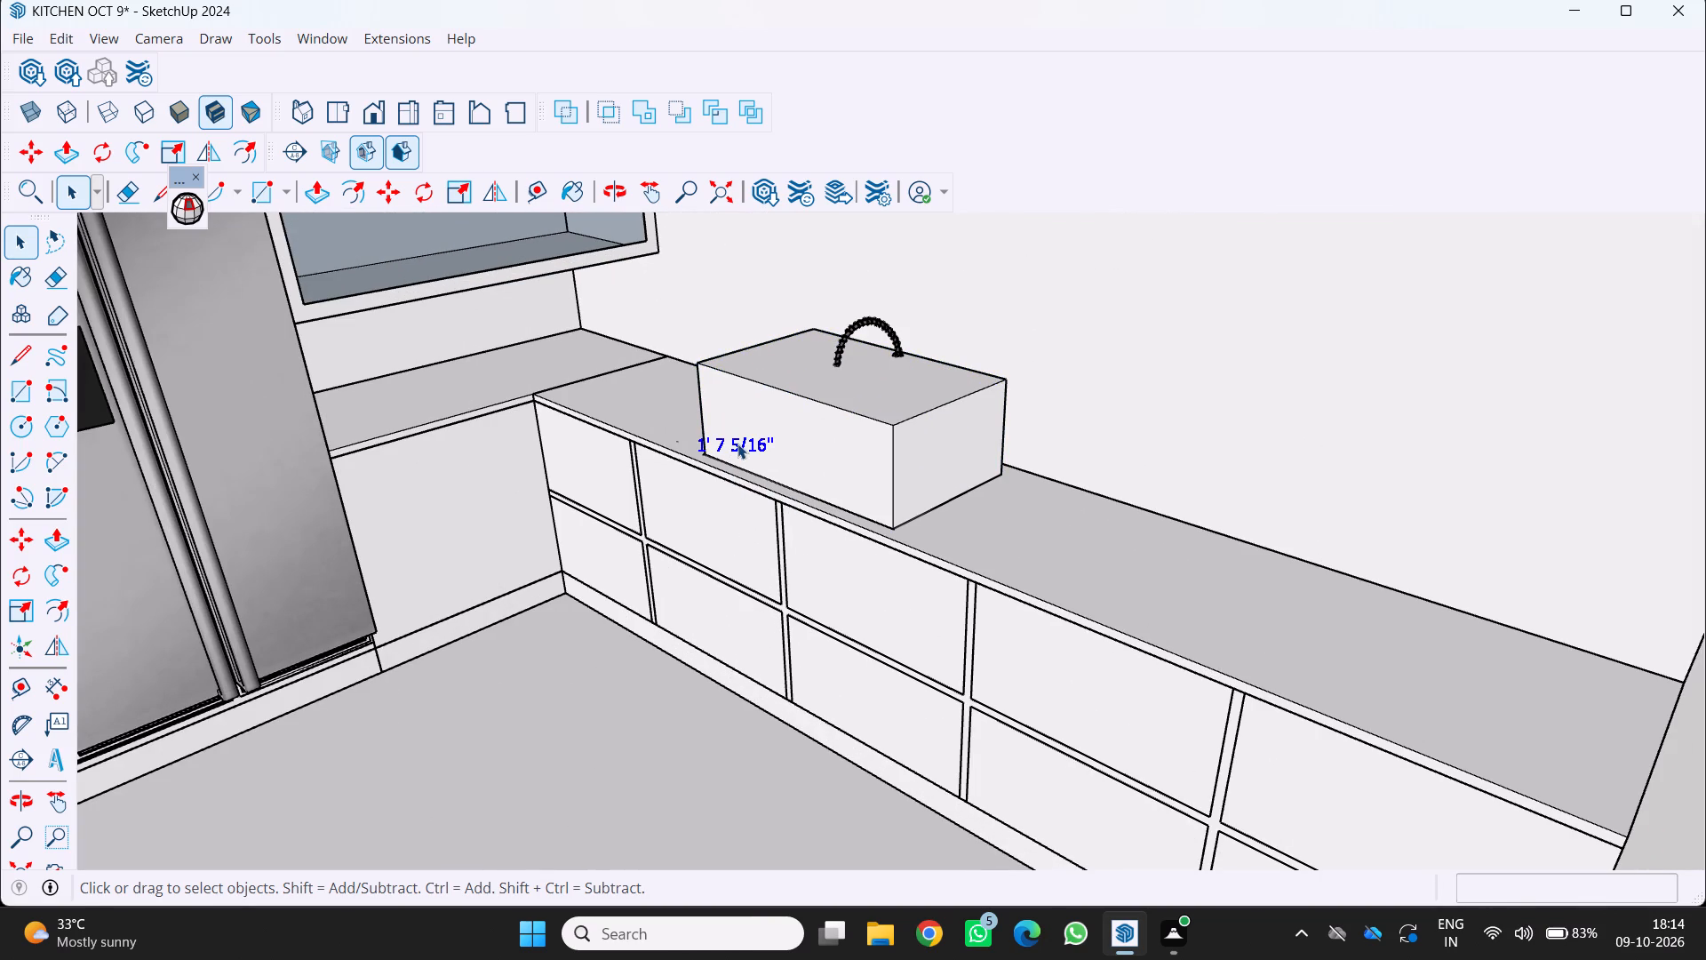
key(Delete)
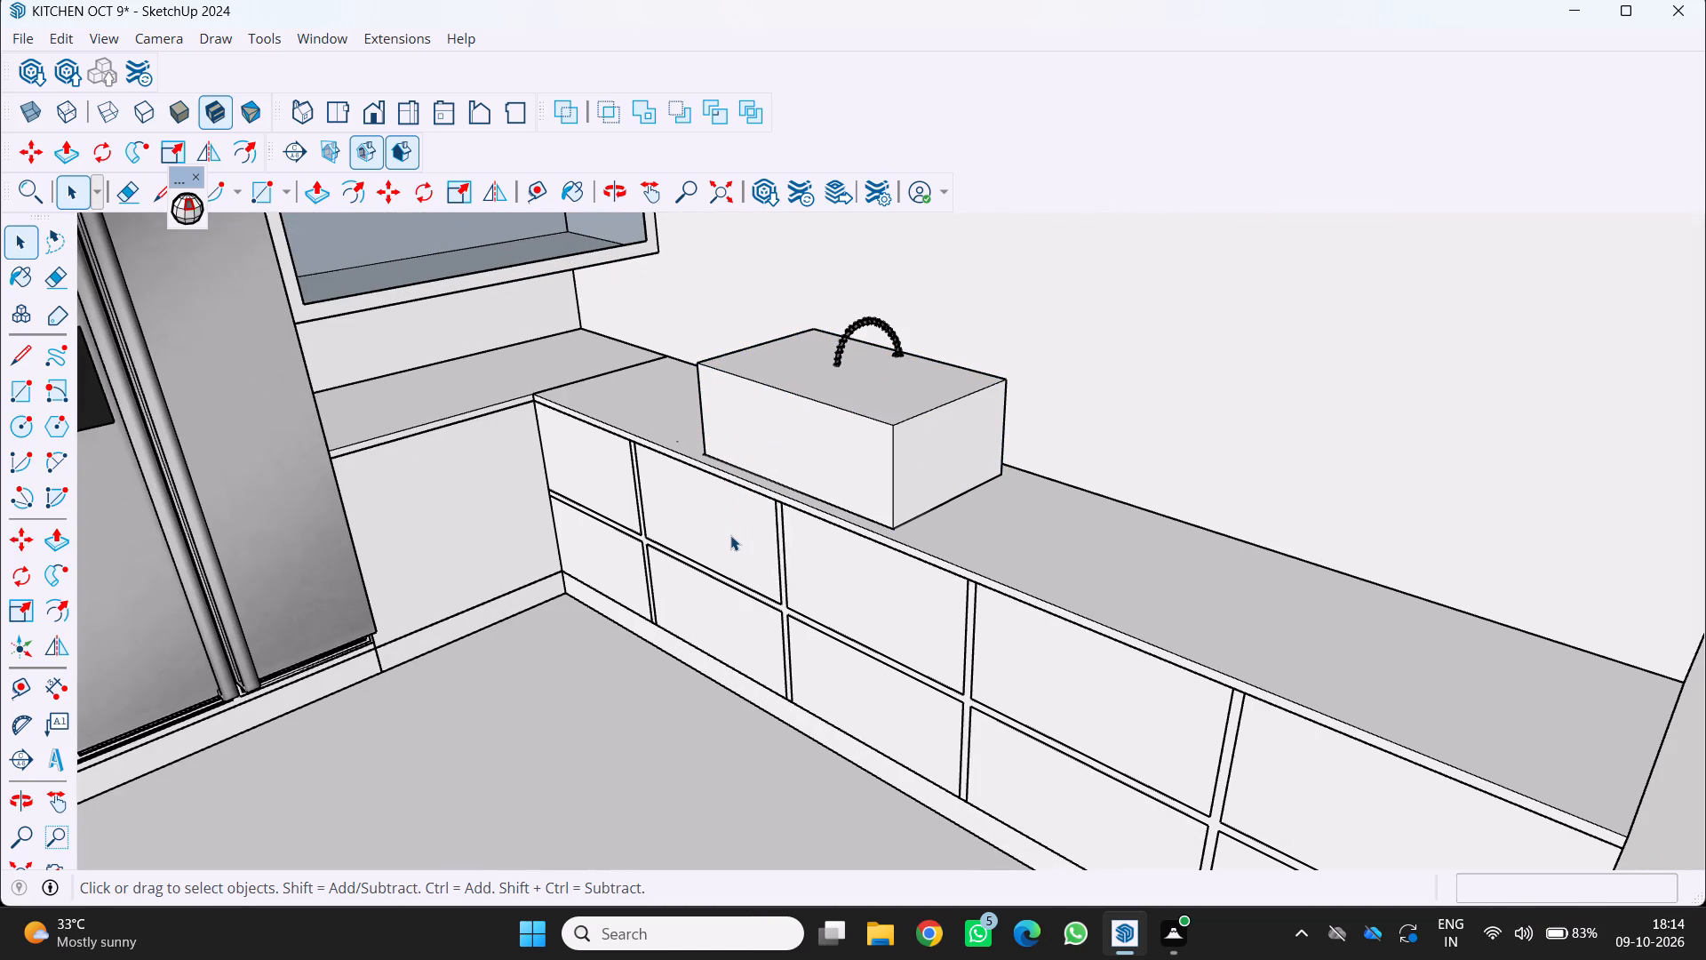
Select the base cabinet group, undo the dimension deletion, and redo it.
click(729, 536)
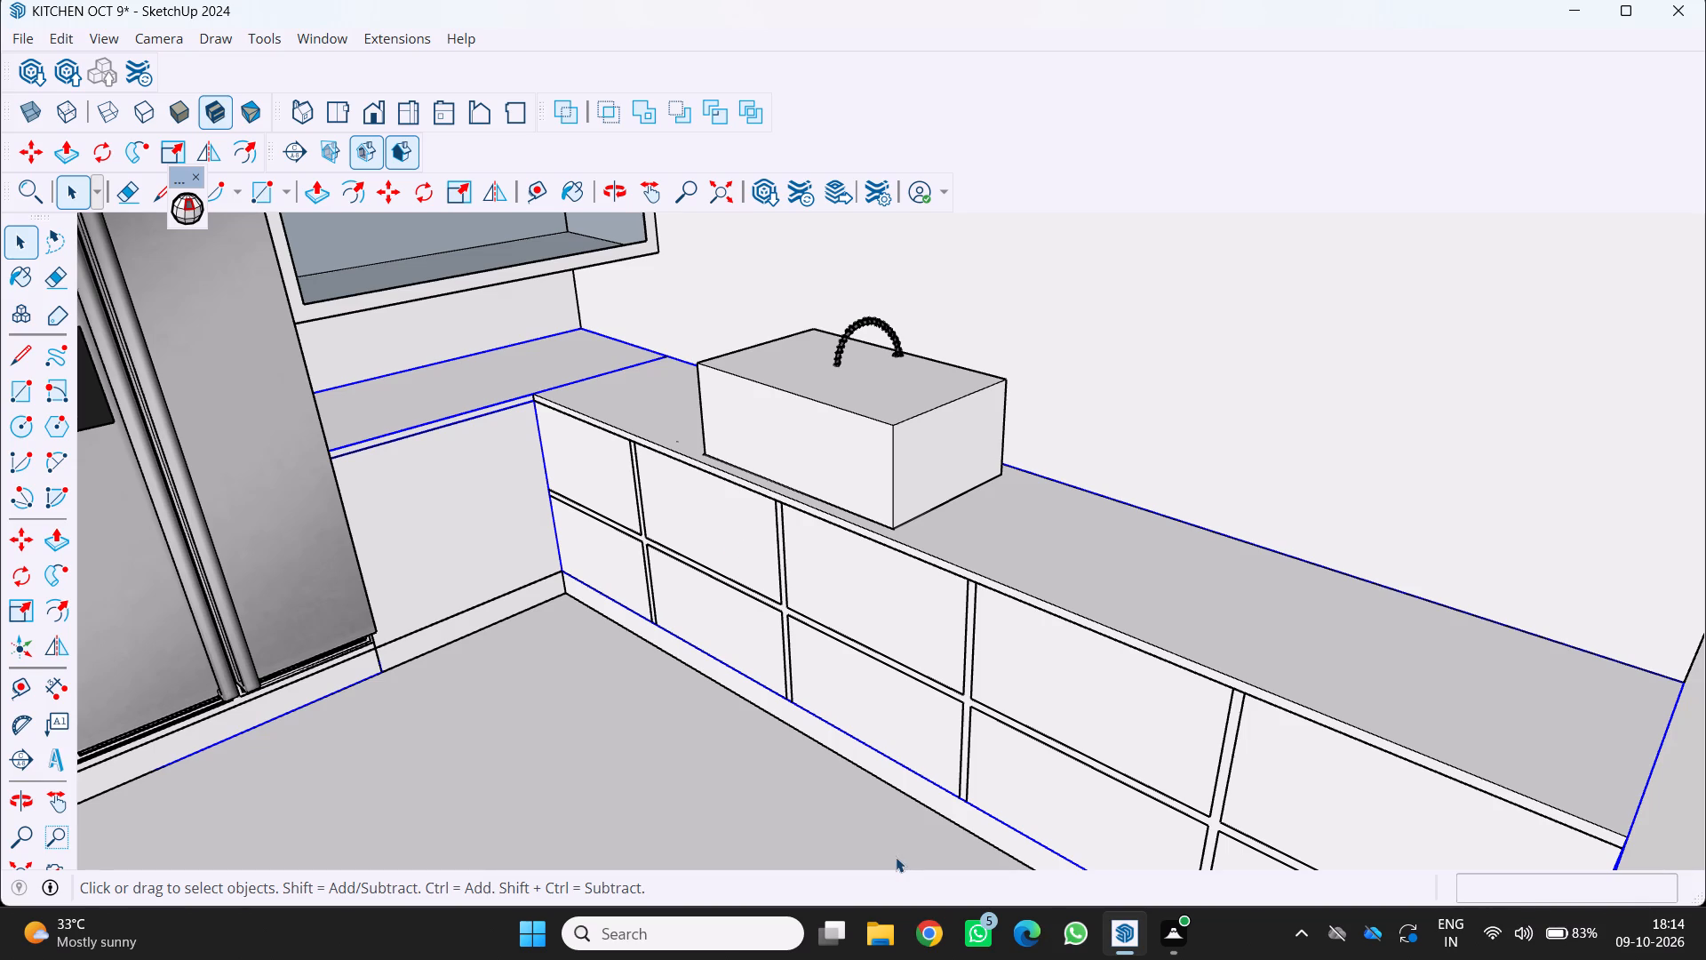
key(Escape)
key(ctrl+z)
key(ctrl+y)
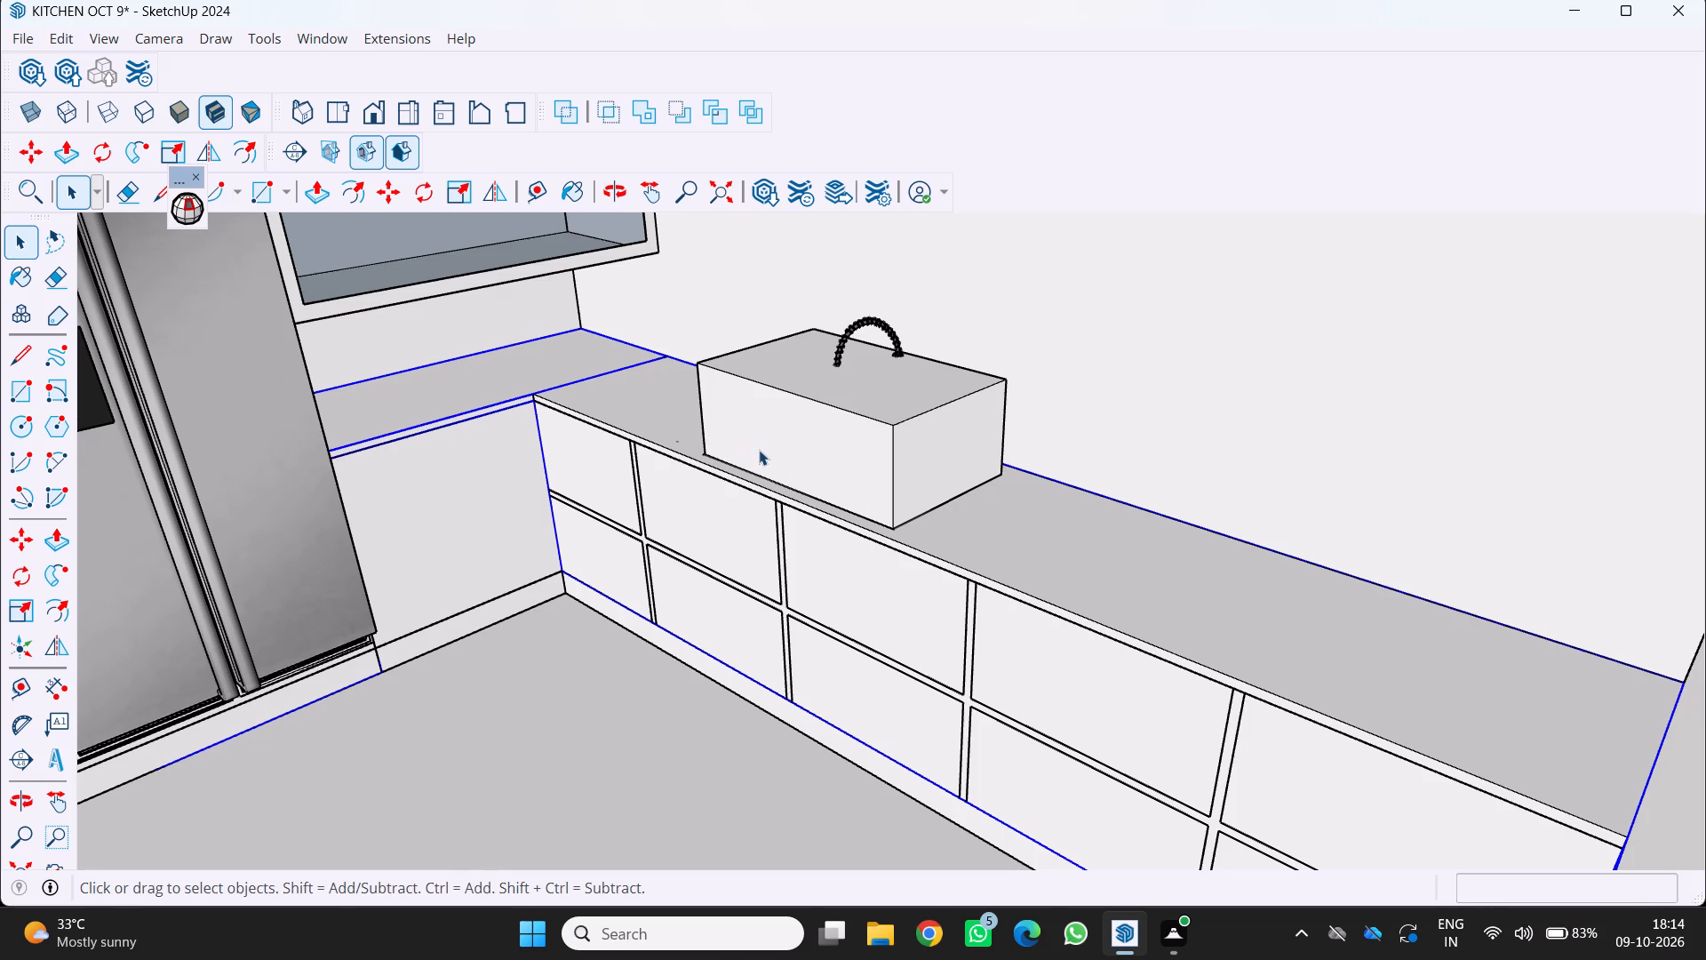
Delete the solid block standing over the sink on the countertop.
click(759, 449)
key(Delete)
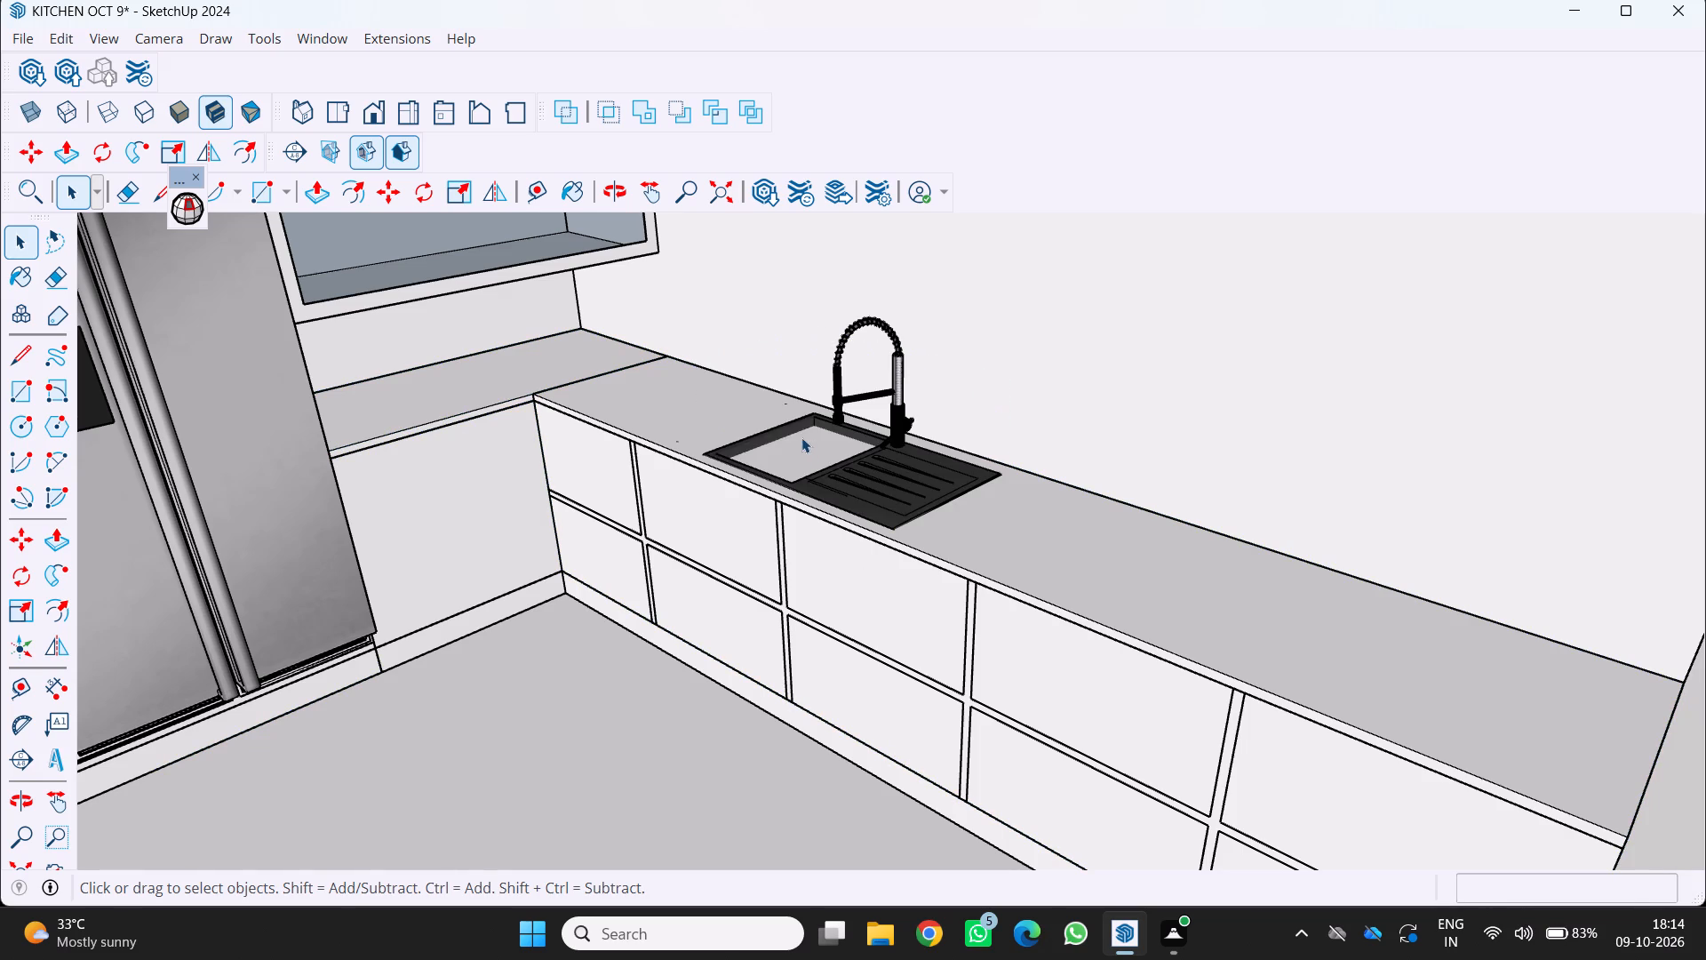
Examine the sink and faucet on the countertop and the surrounding cabinets, shelves and refrigerator from several angles.
middle_drag(816, 440, 1048, 543)
scroll(1034, 522, down, 4)
middle_click(980, 497)
middle_drag(978, 497, 874, 484)
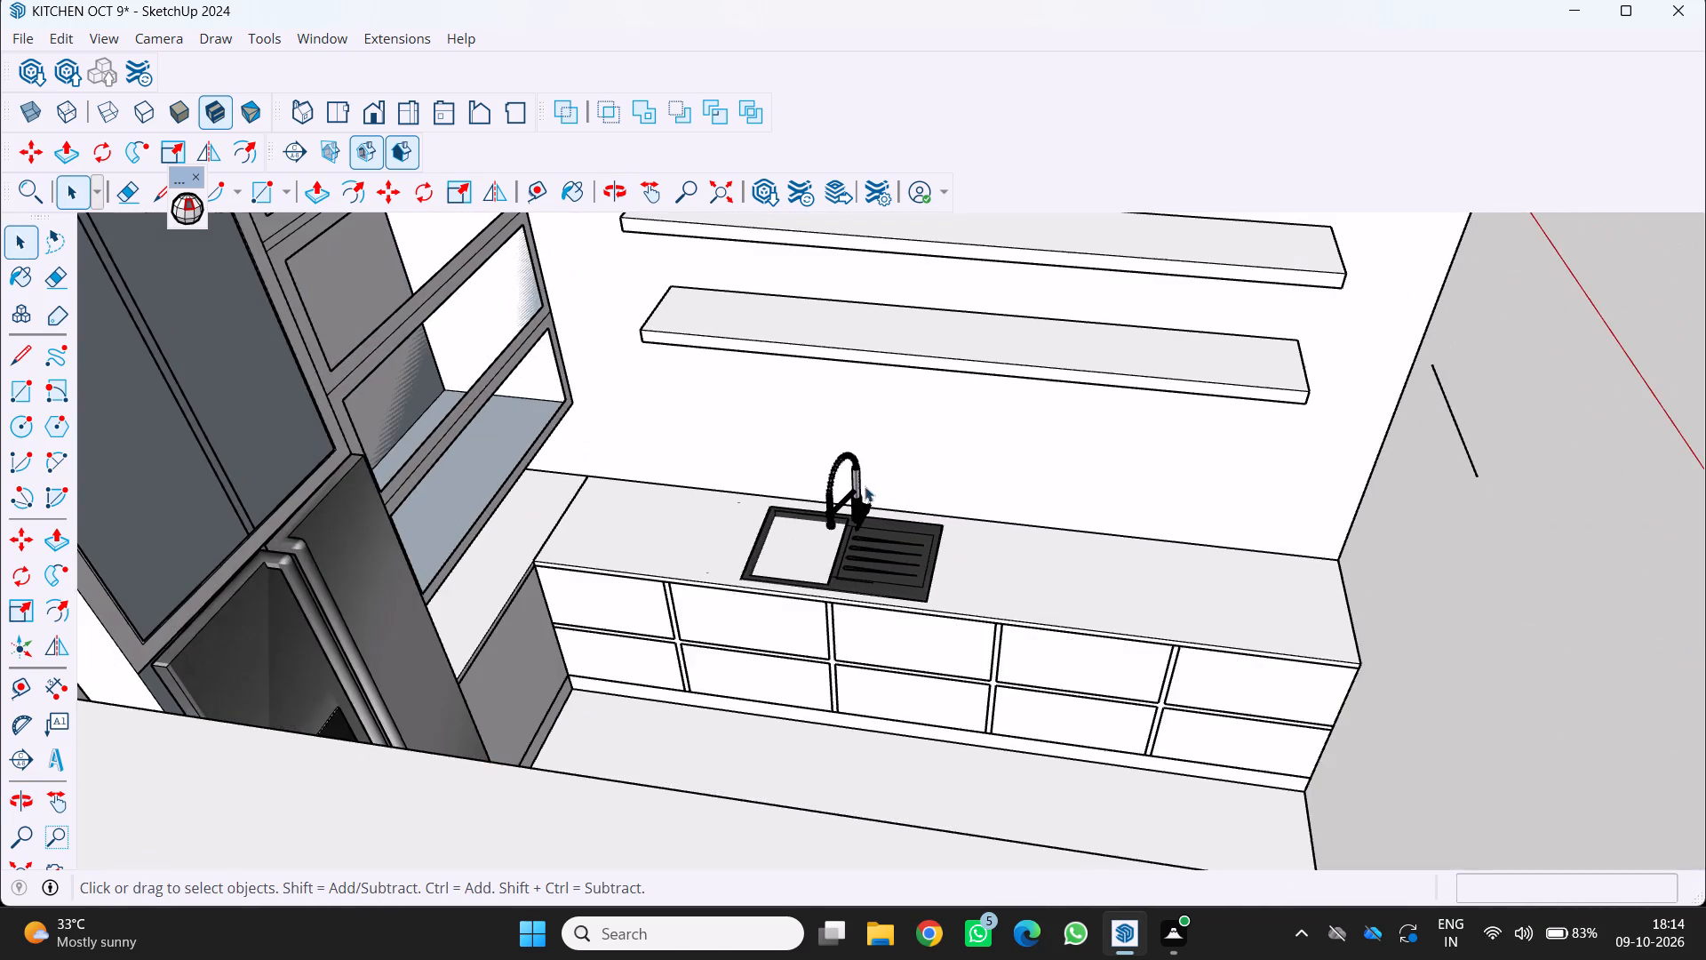
scroll(865, 486, down, 4)
middle_drag(966, 456, 741, 436)
scroll(754, 460, down, 1)
middle_drag(757, 460, 554, 384)
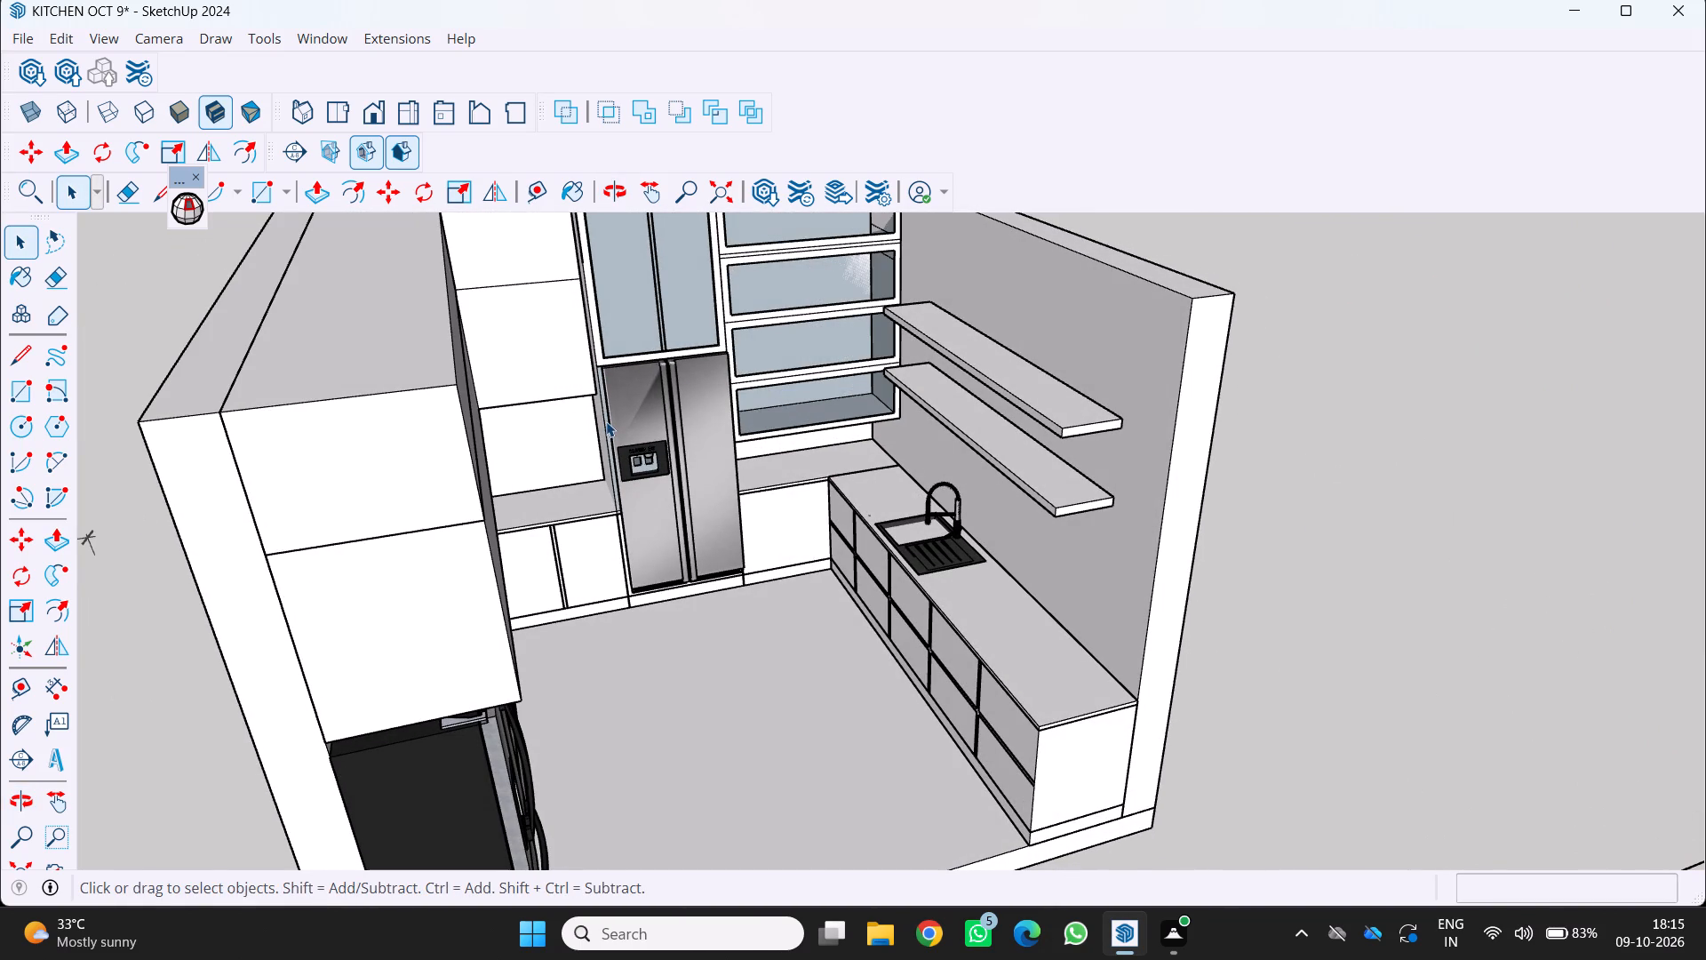
scroll(604, 421, down, 1)
middle_drag(620, 428, 824, 522)
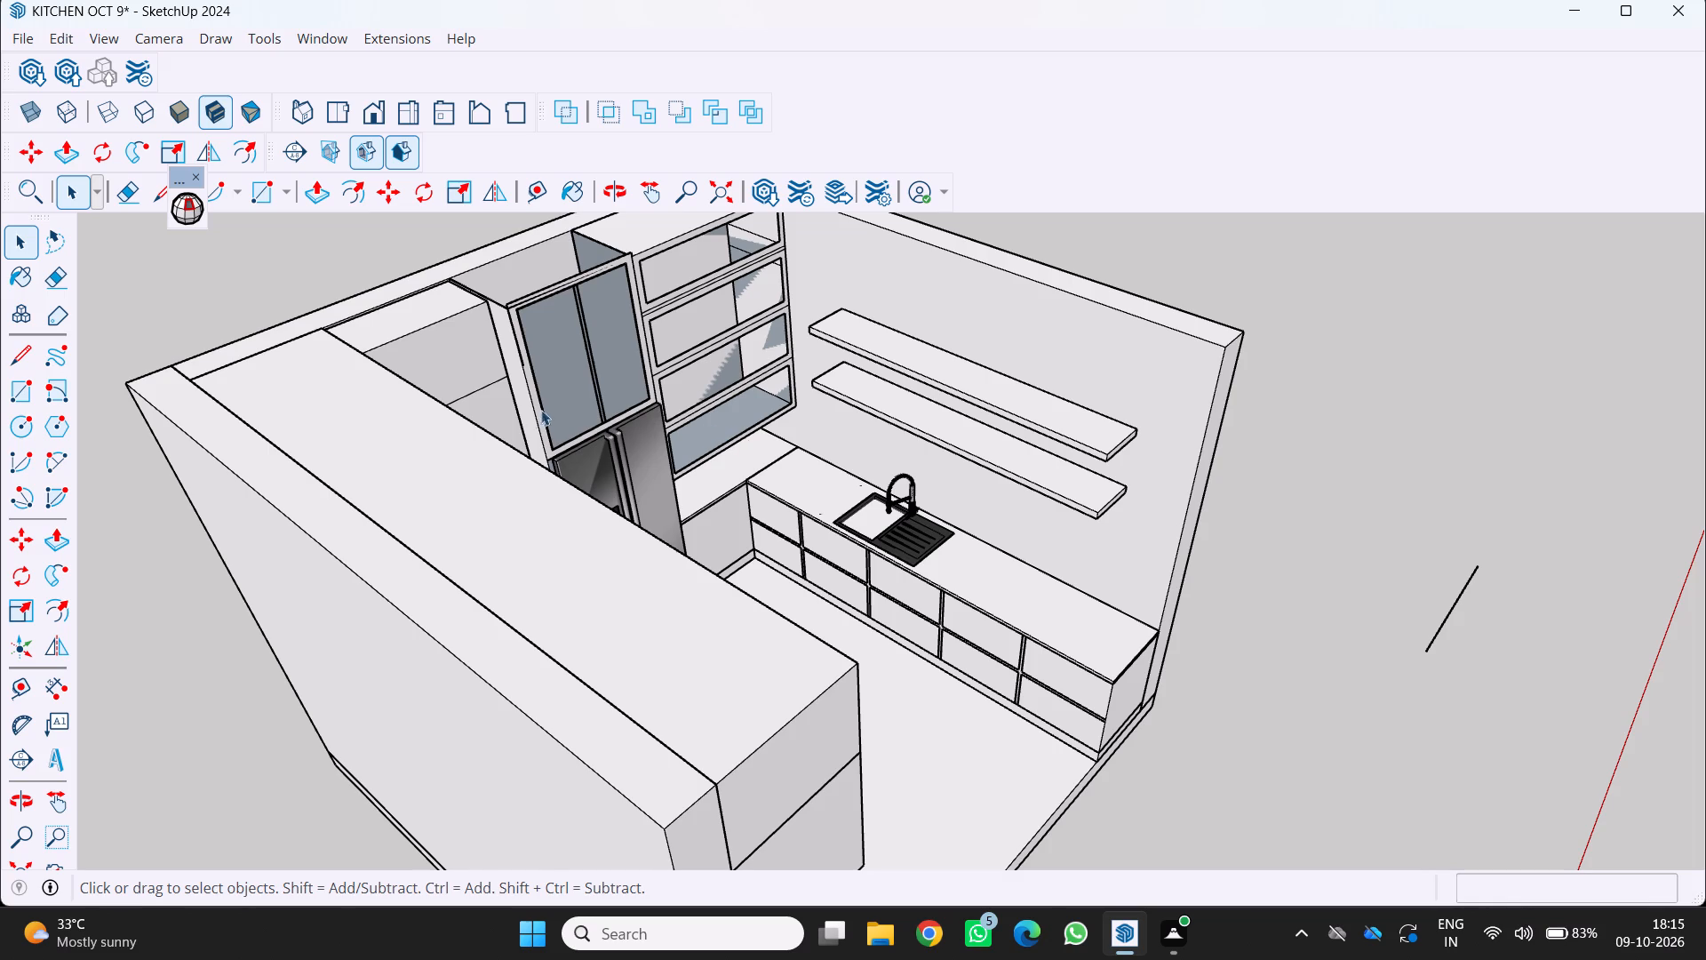
scroll(574, 391, down, 3)
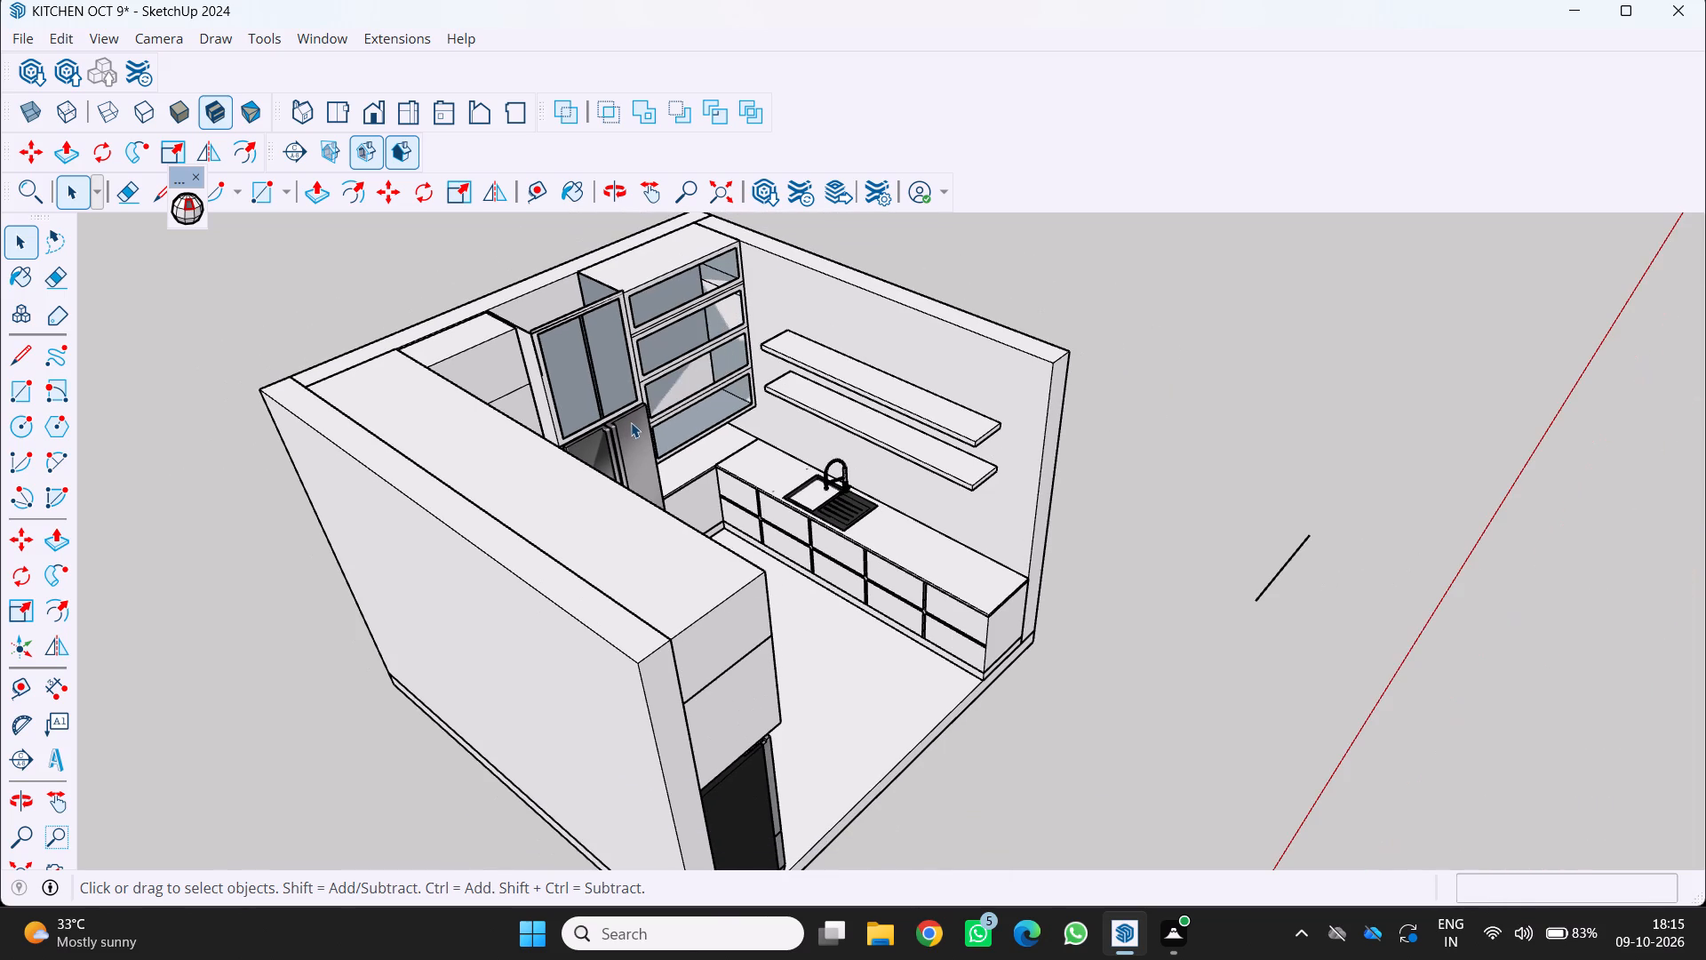
scroll(629, 422, down, 1)
middle_drag(609, 433, 380, 361)
middle_click(380, 361)
scroll(881, 442, up, 2)
middle_drag(844, 501, 895, 552)
scroll(794, 537, up, 1)
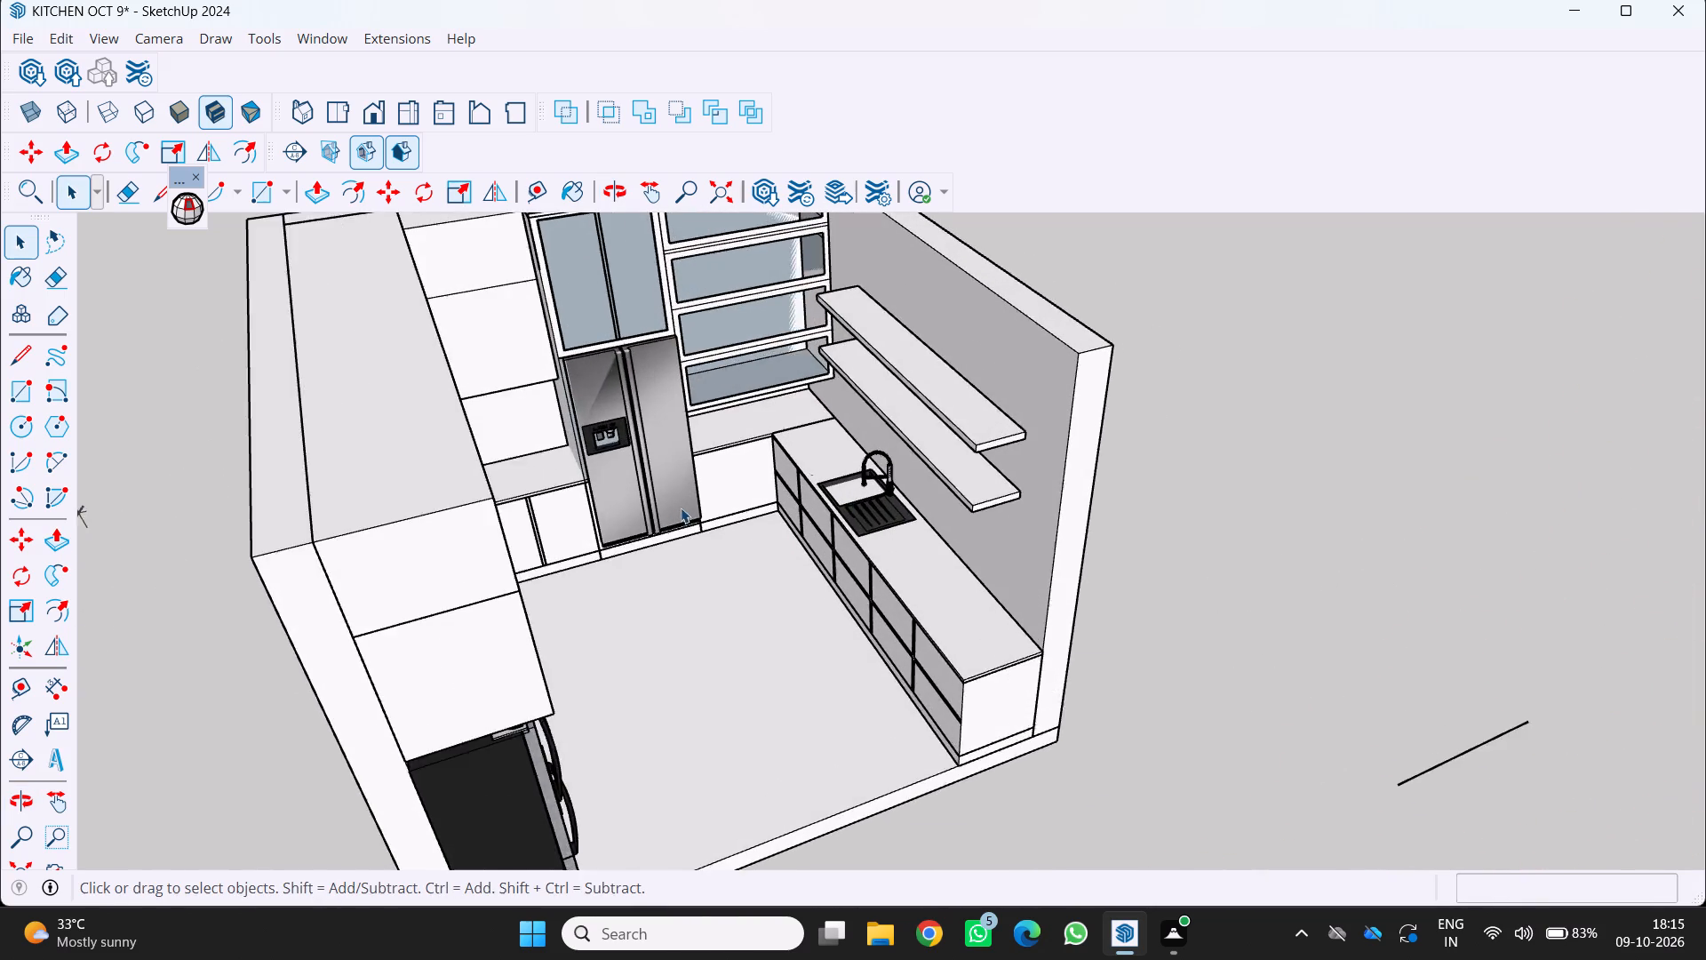
scroll(681, 508, down, 3)
middle_drag(635, 493, 542, 372)
Review the whole kitchen room from outside, including the overhead cabinets, both refrigerators and the base cabinet runs.
scroll(628, 414, down, 1)
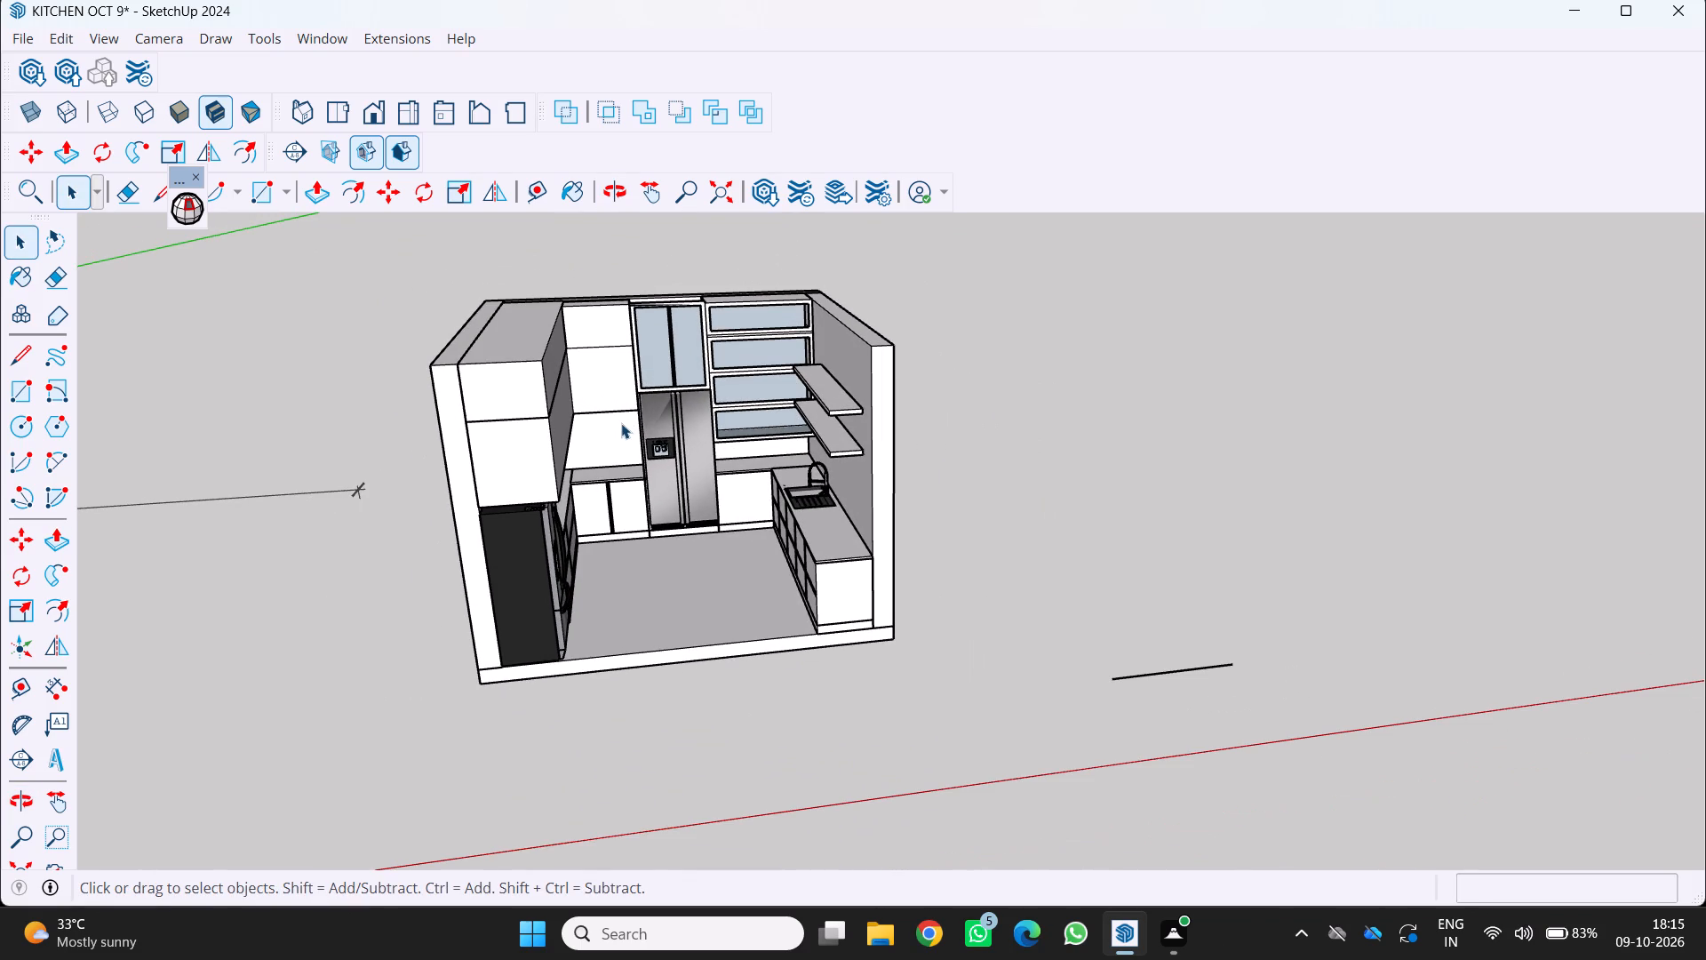
scroll(620, 423, down, 2)
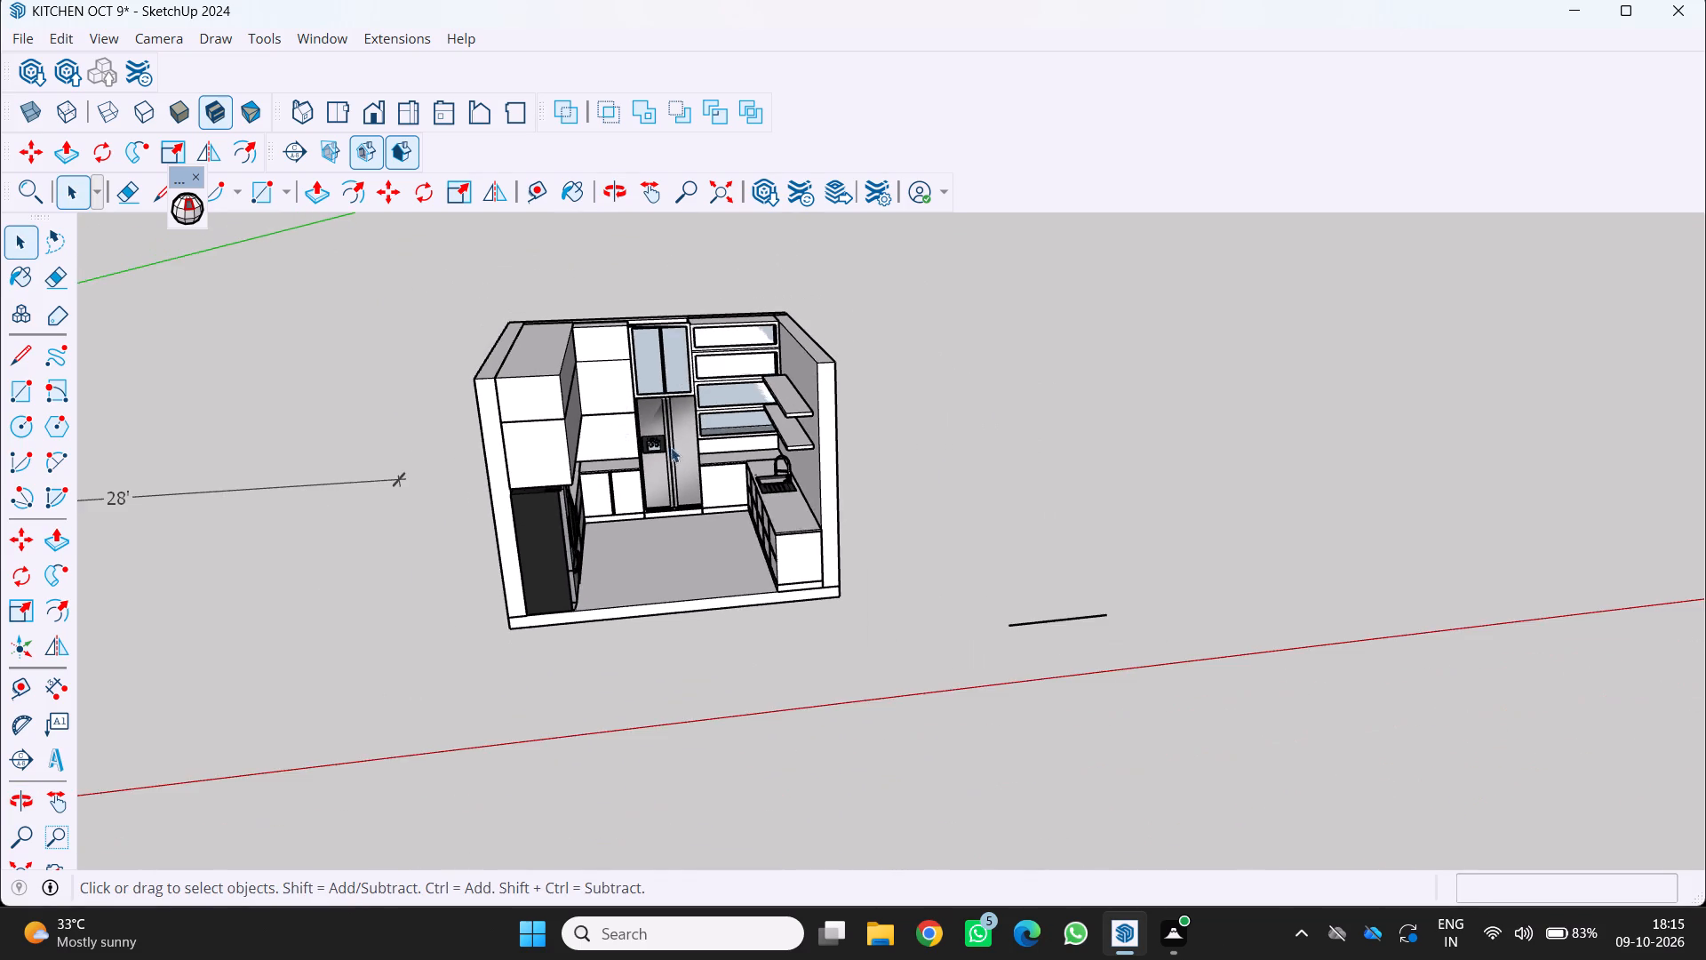
middle_drag(680, 460, 704, 492)
middle_click(704, 492)
middle_click(704, 491)
middle_click(704, 491)
middle_click(704, 491)
scroll(657, 472, up, 2)
middle_click(654, 471)
middle_click(654, 471)
middle_click(654, 471)
middle_drag(654, 471, 559, 418)
scroll(572, 423, up, 1)
middle_click(559, 418)
scroll(557, 418, down, 10)
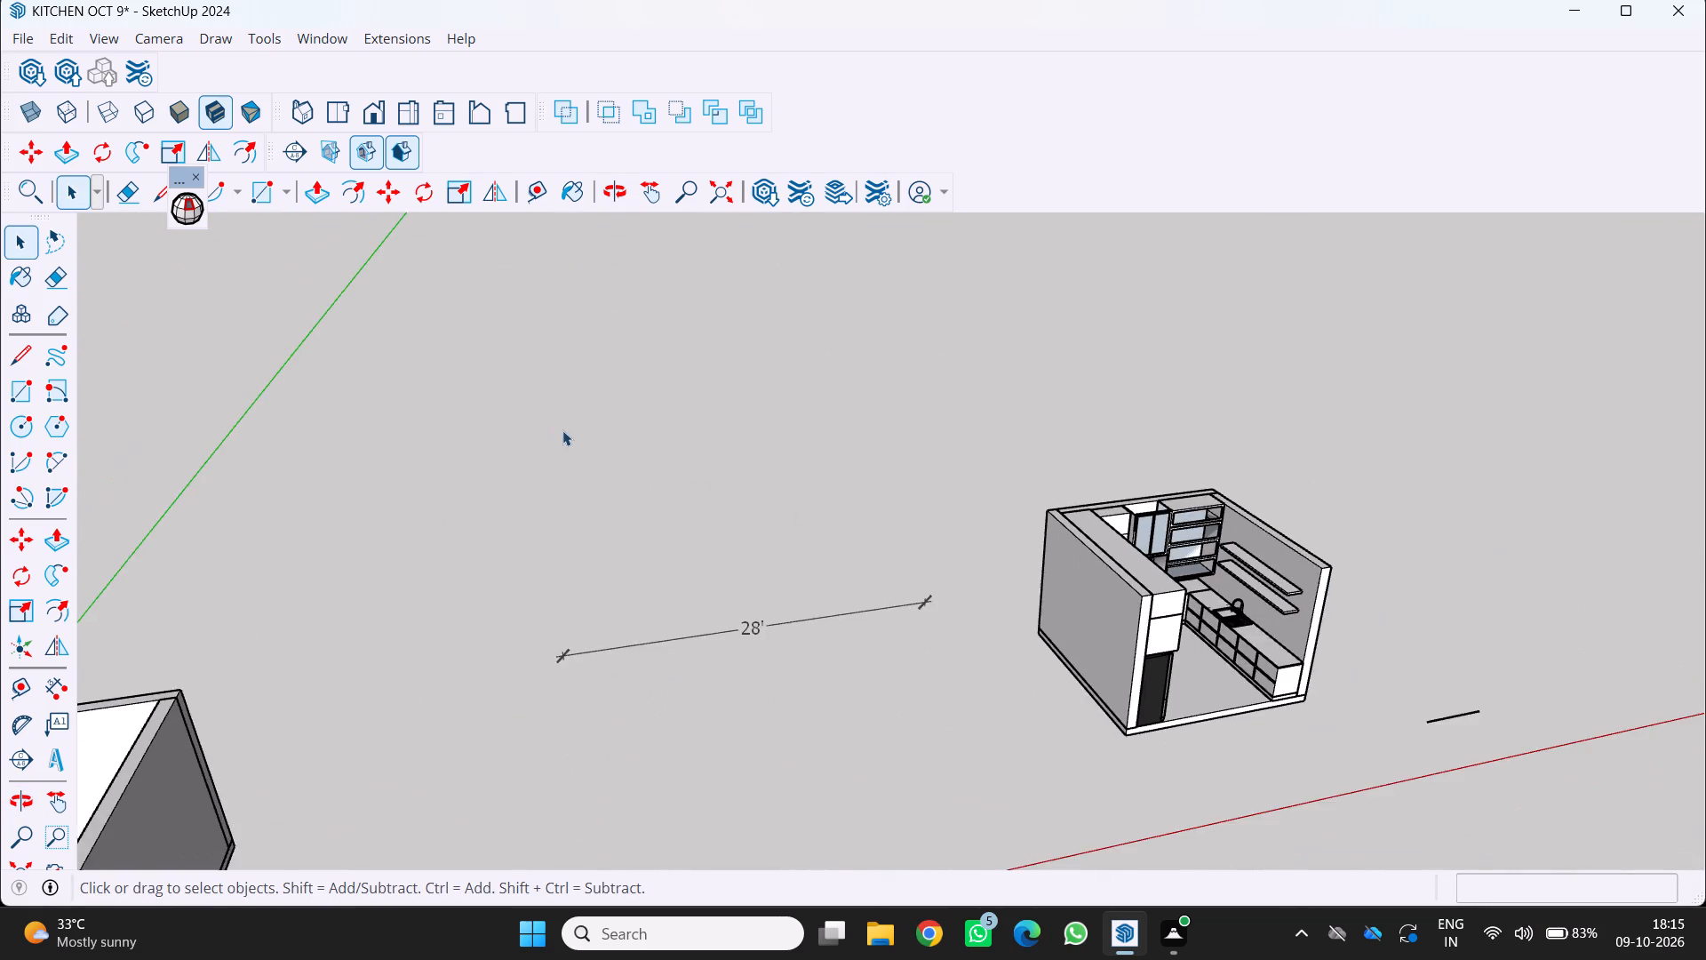
scroll(831, 522, down, 1)
middle_click(913, 596)
middle_click(917, 601)
middle_click(917, 603)
middle_drag(908, 599, 722, 407)
scroll(849, 526, up, 1)
scroll(984, 552, up, 4)
middle_drag(1040, 559, 737, 628)
scroll(737, 628, down, 4)
middle_drag(743, 608, 1107, 712)
middle_drag(1112, 709, 1120, 695)
scroll(1128, 667, up, 5)
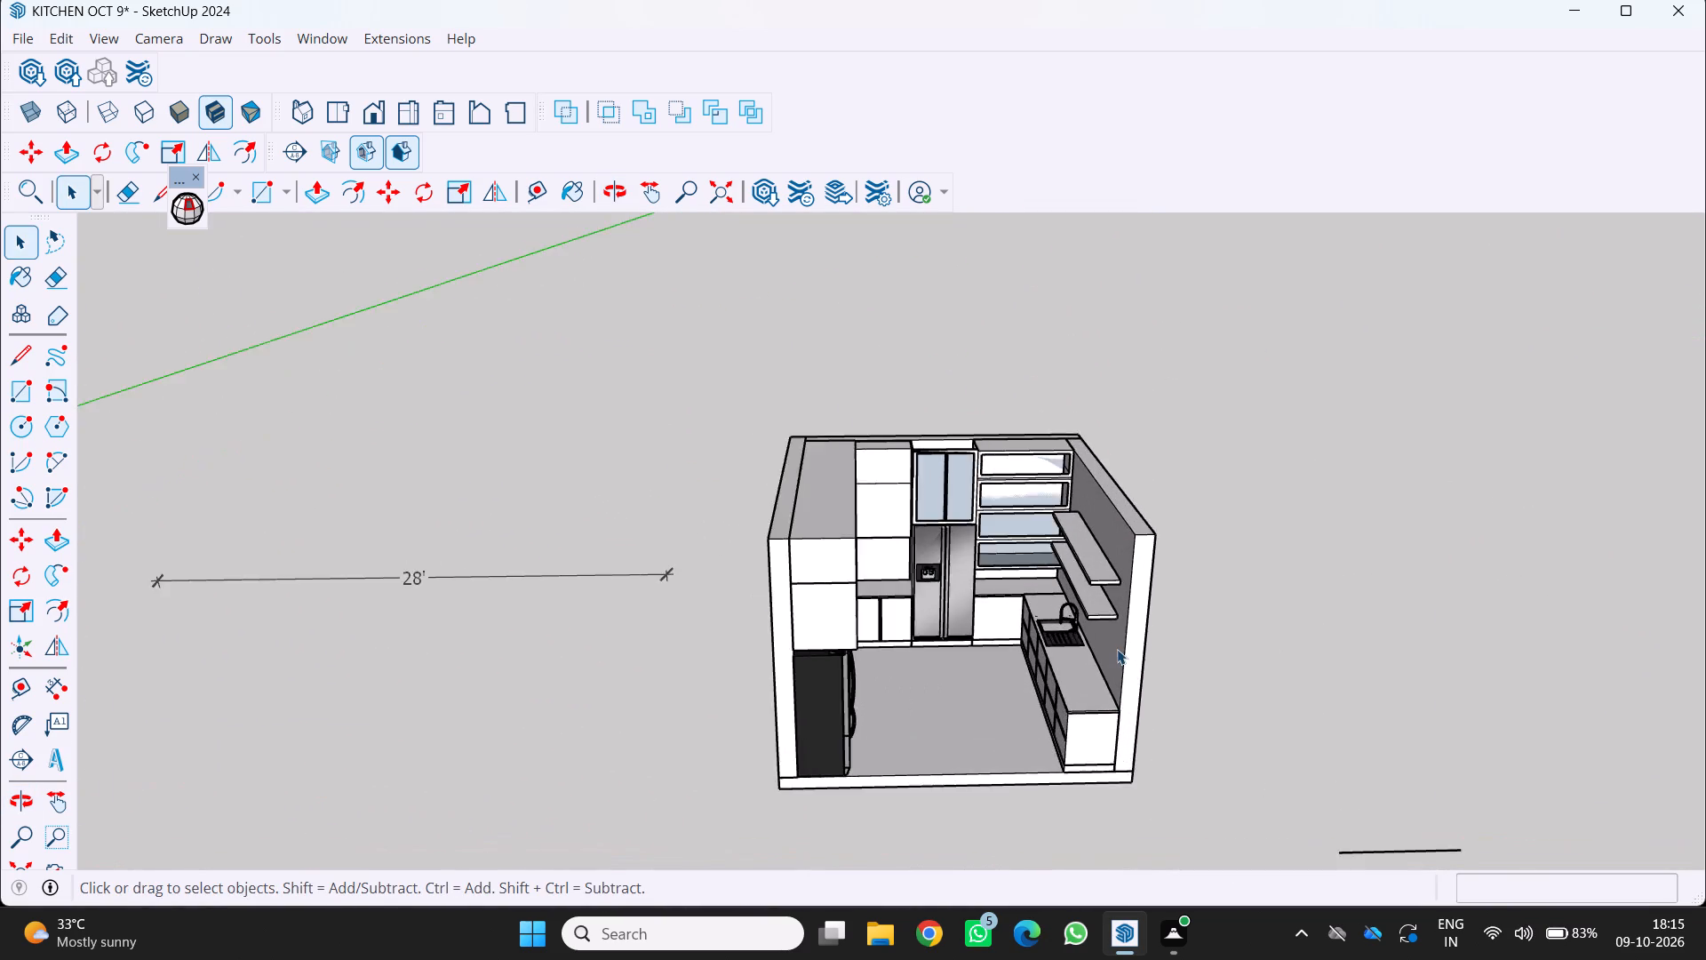
scroll(1117, 649, up, 6)
scroll(987, 594, up, 2)
scroll(859, 555, down, 3)
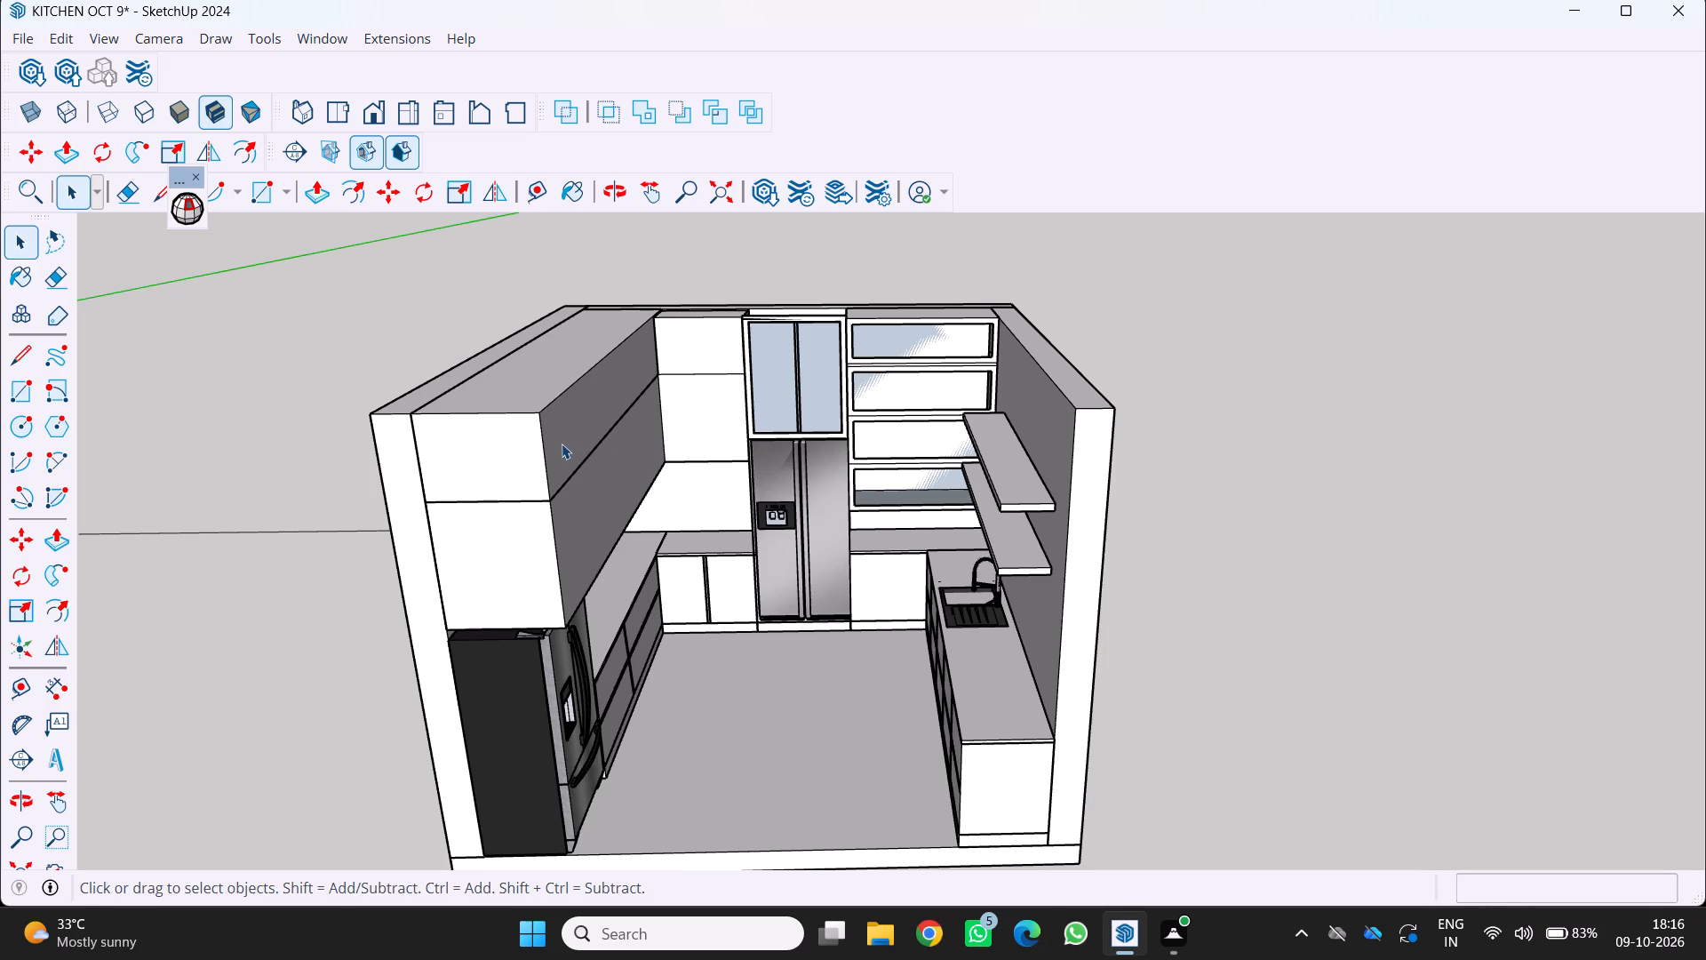
scroll(519, 406, down, 2)
middle_drag(508, 404, 543, 422)
middle_click(543, 422)
scroll(593, 444, up, 1)
middle_drag(590, 444, 529, 433)
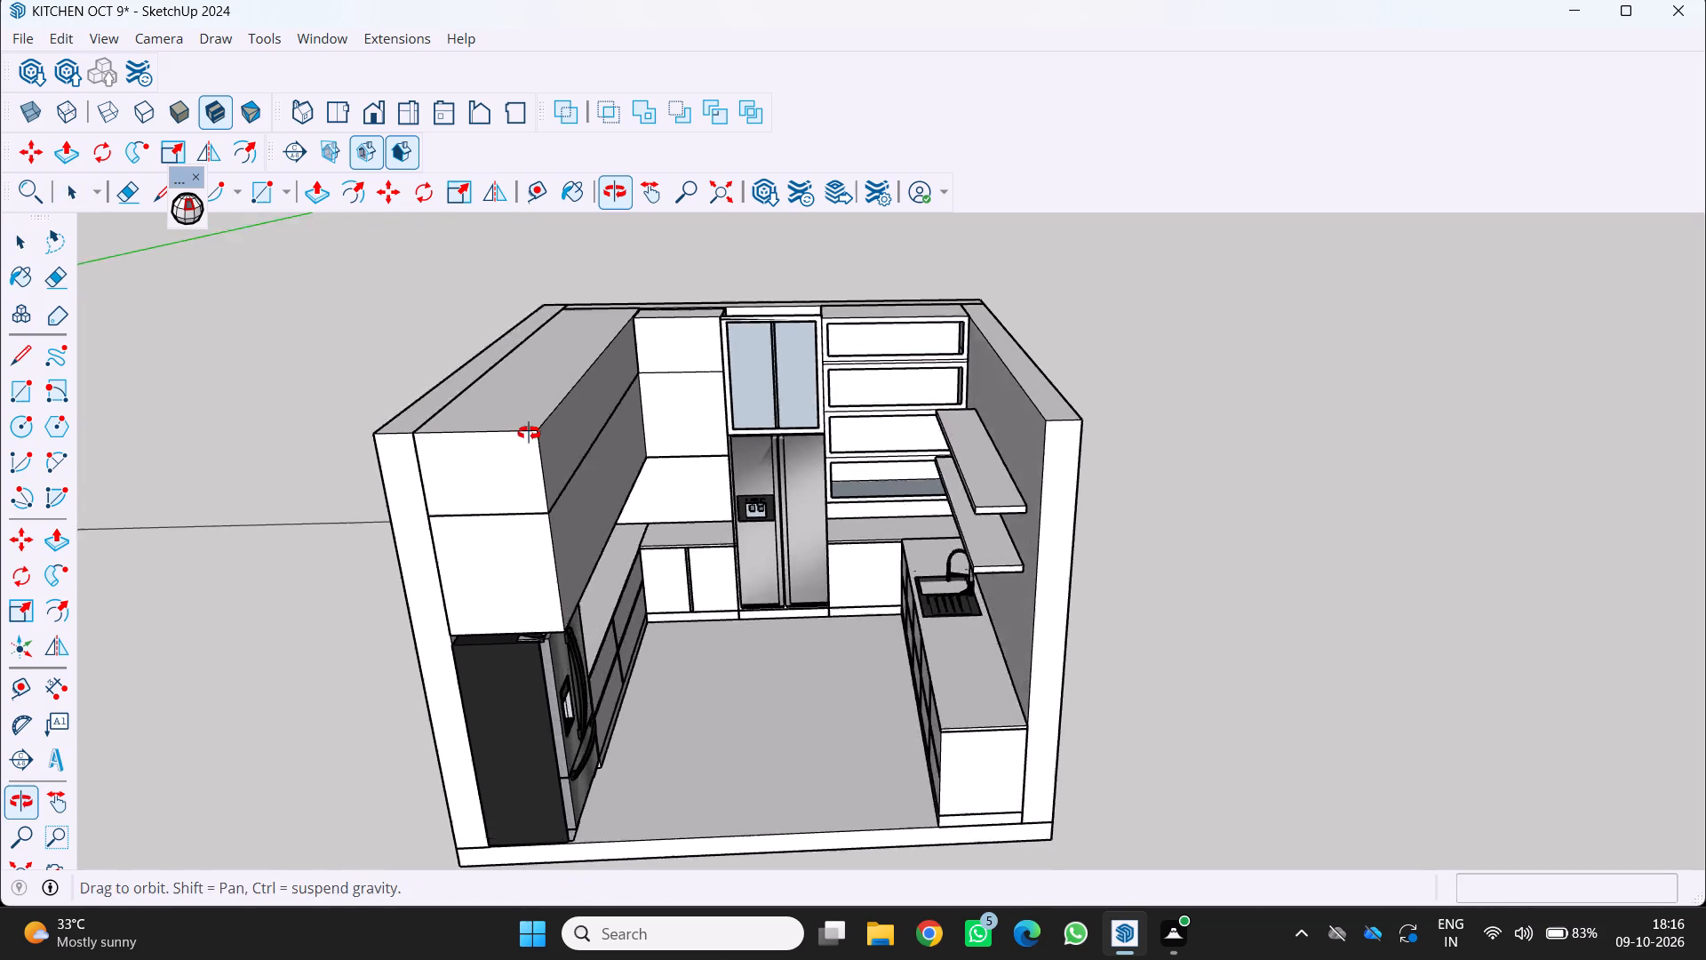
middle_drag(529, 433, 466, 420)
middle_click(466, 420)
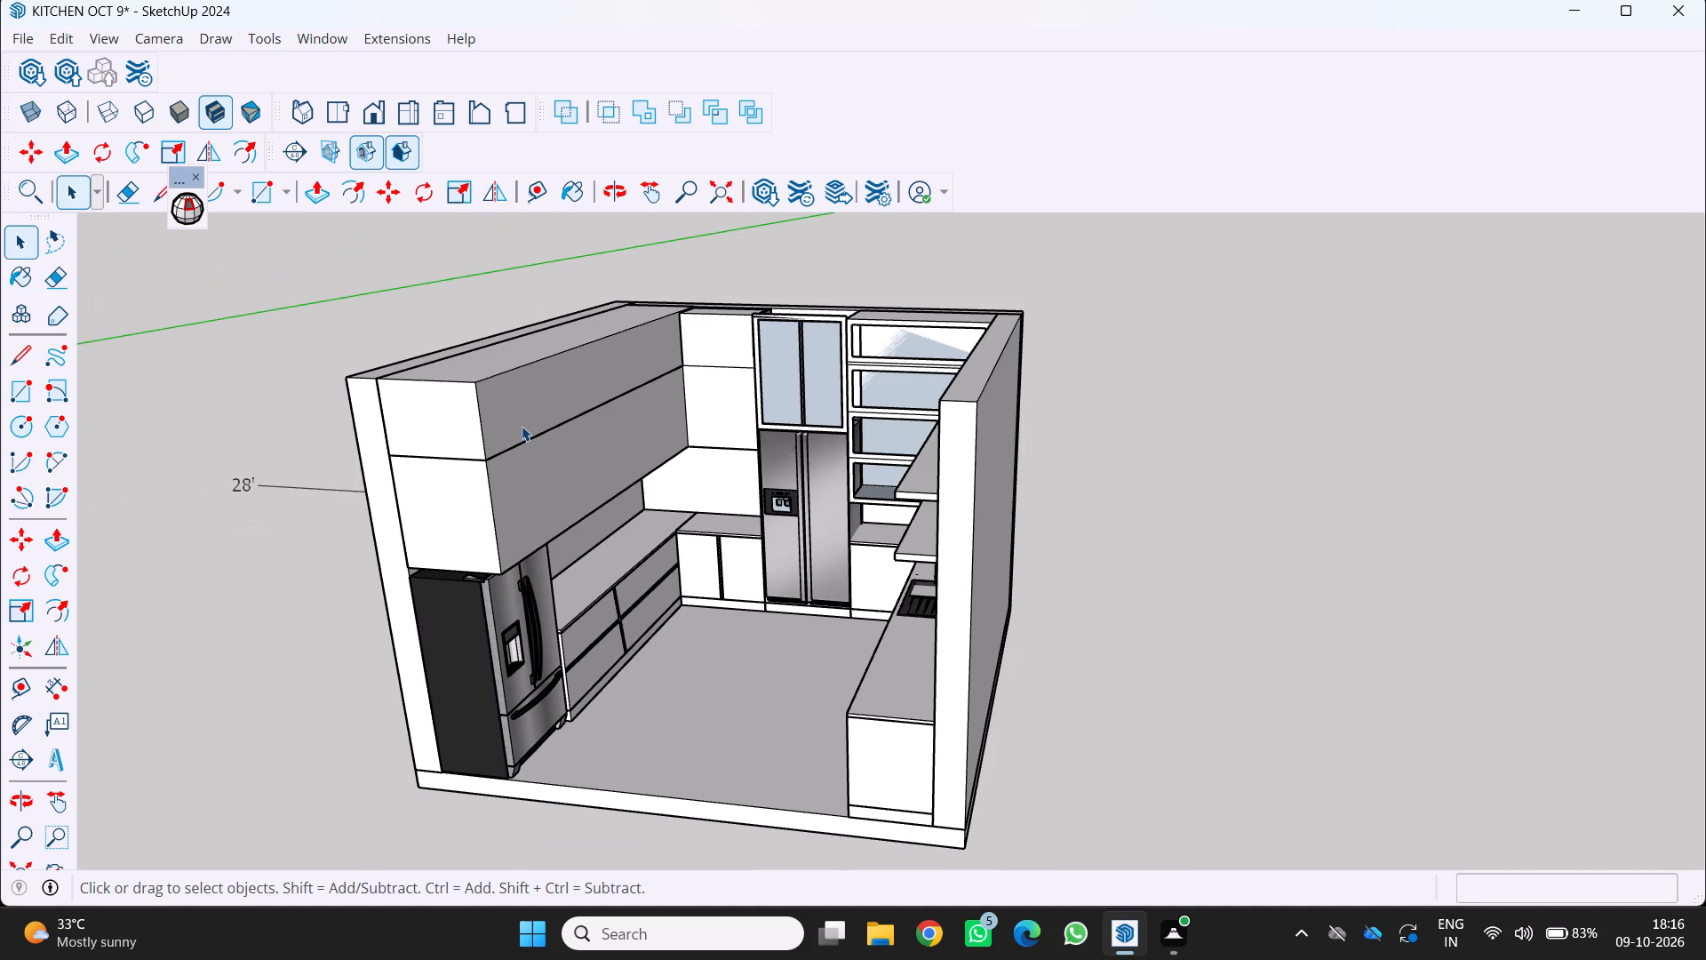
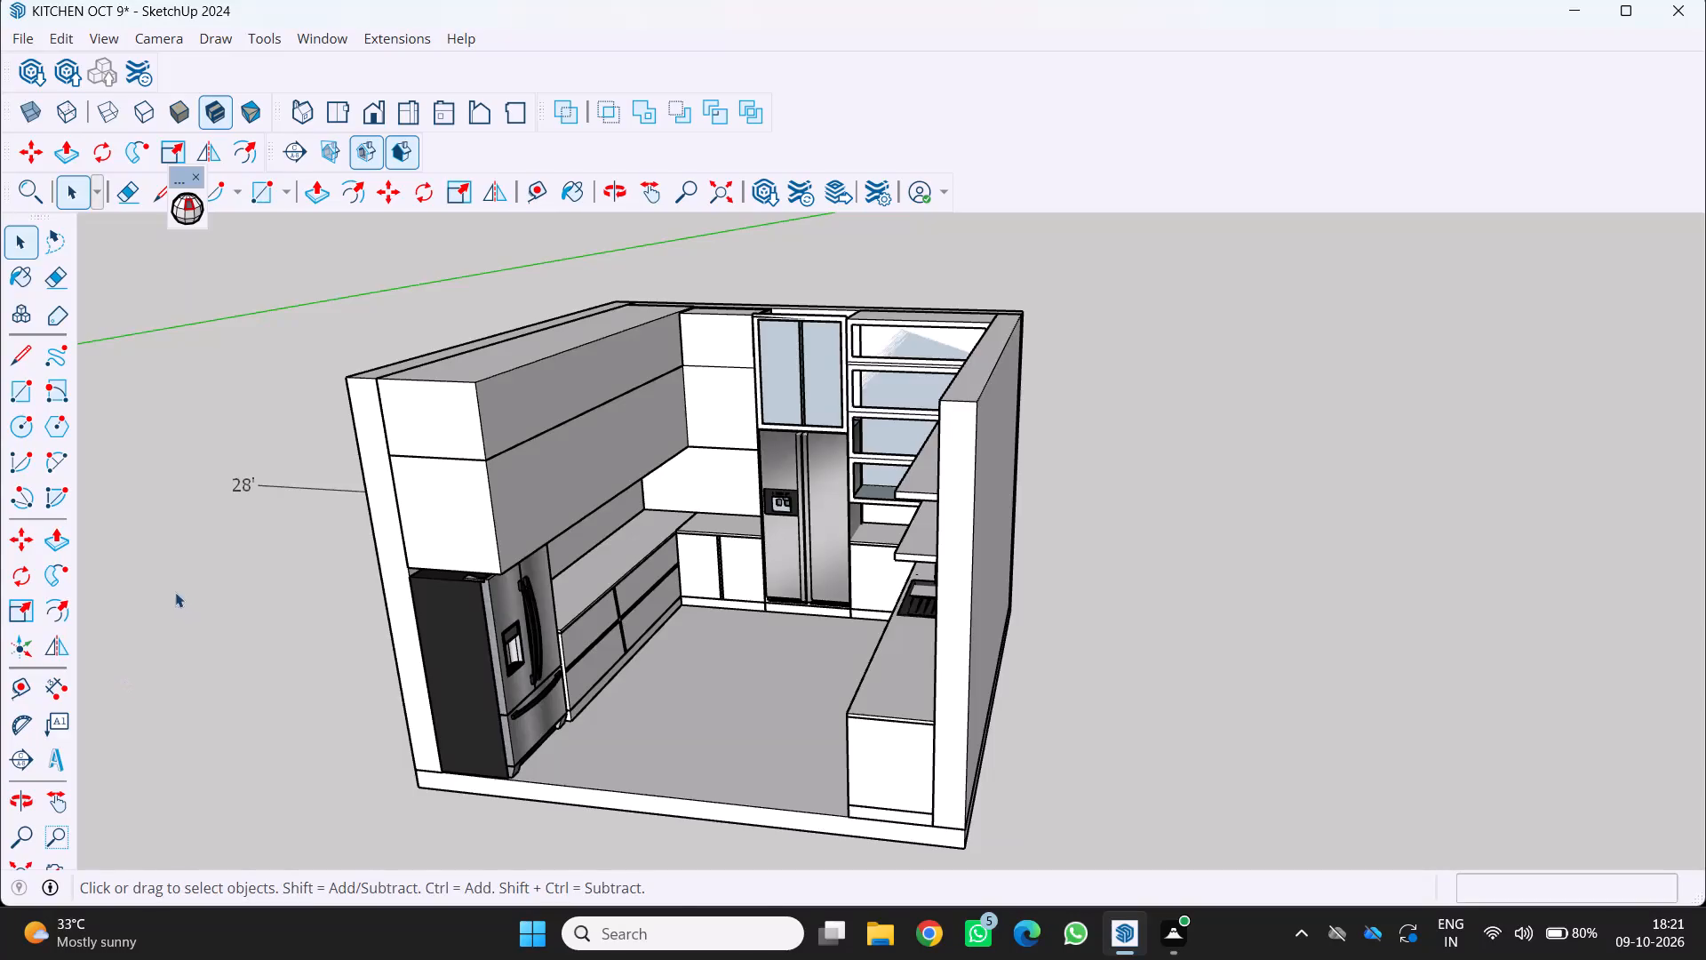
Examine the kitchen model from several angles, including the cabinets, refrigerators, sink counter, wall shelves and floor area.
scroll(175, 591, down, 1)
middle_drag(283, 504, 376, 555)
middle_click(376, 555)
middle_click(376, 555)
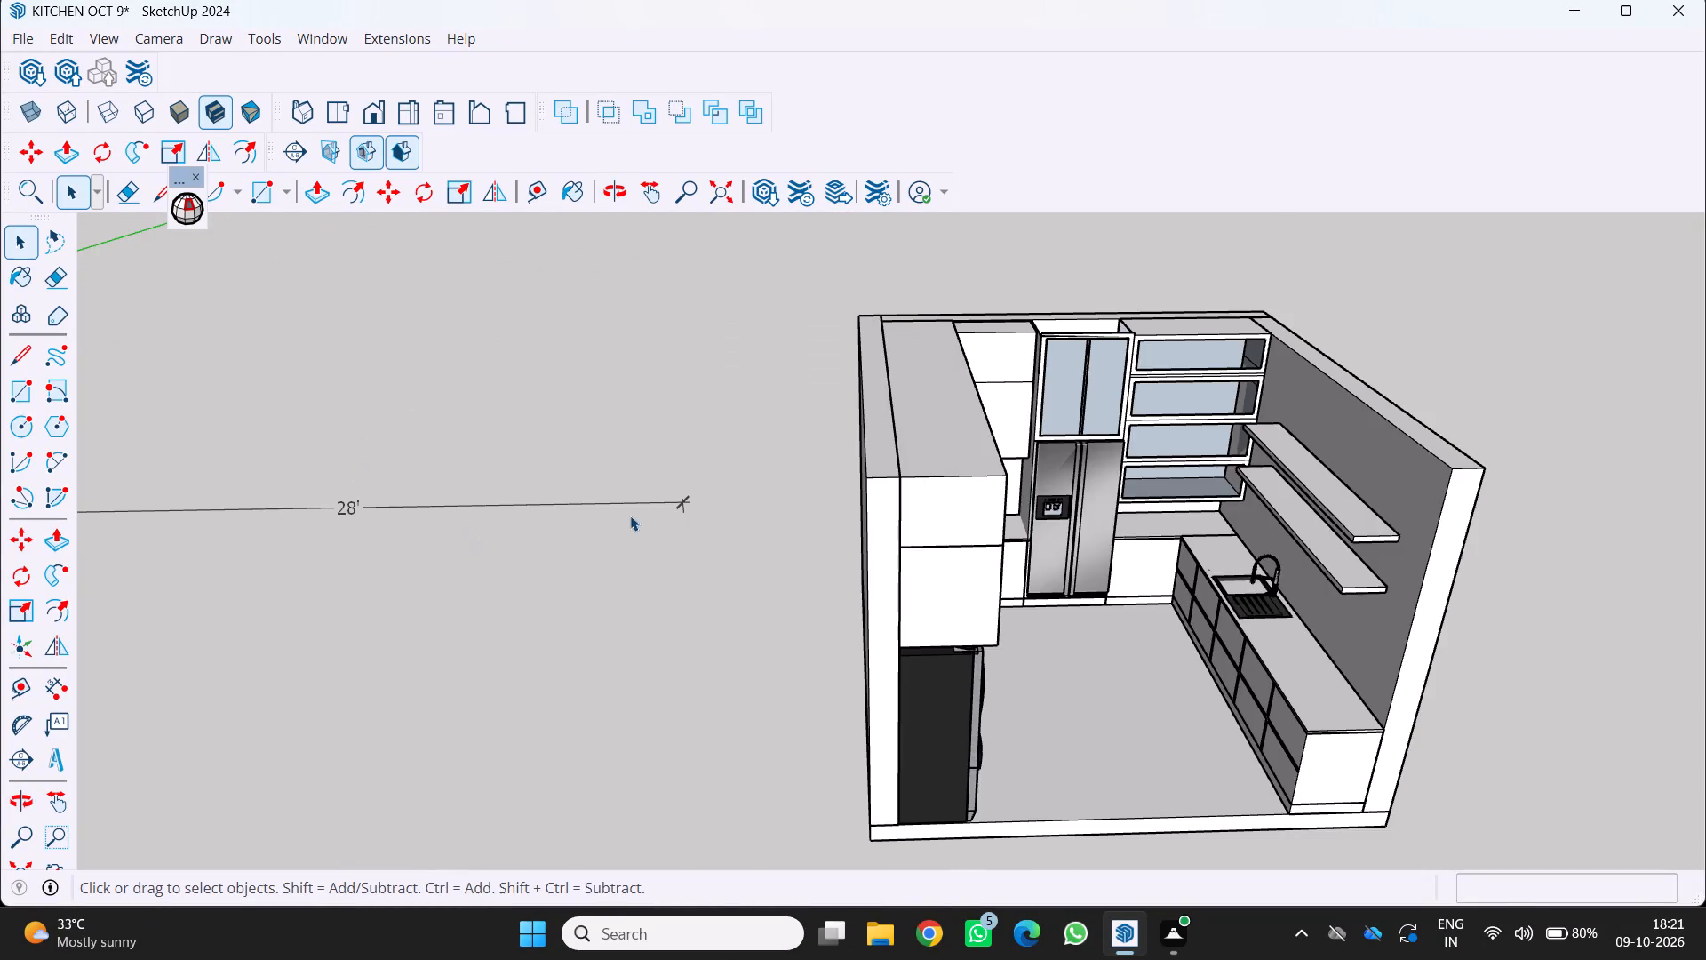
scroll(733, 482, down, 2)
middle_drag(694, 465, 592, 319)
scroll(1165, 564, up, 4)
middle_click(1090, 530)
middle_click(1091, 531)
middle_drag(1100, 535, 1128, 556)
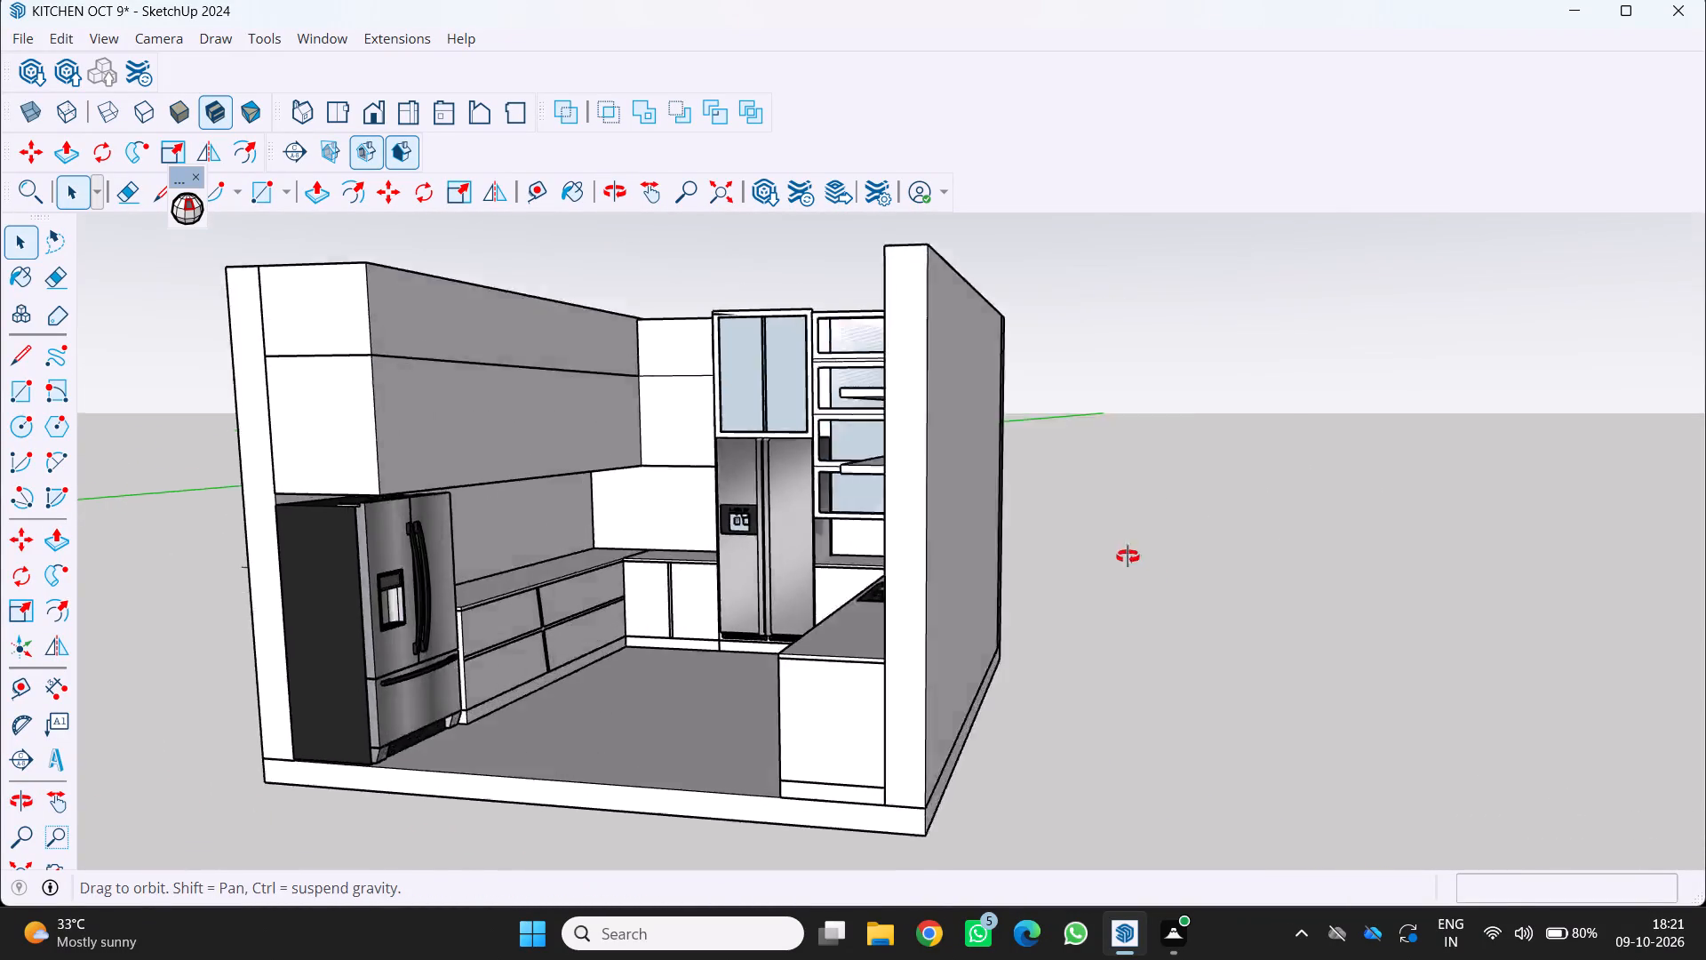
middle_drag(1128, 556, 1207, 617)
scroll(1012, 571, down, 2)
middle_drag(867, 572, 883, 580)
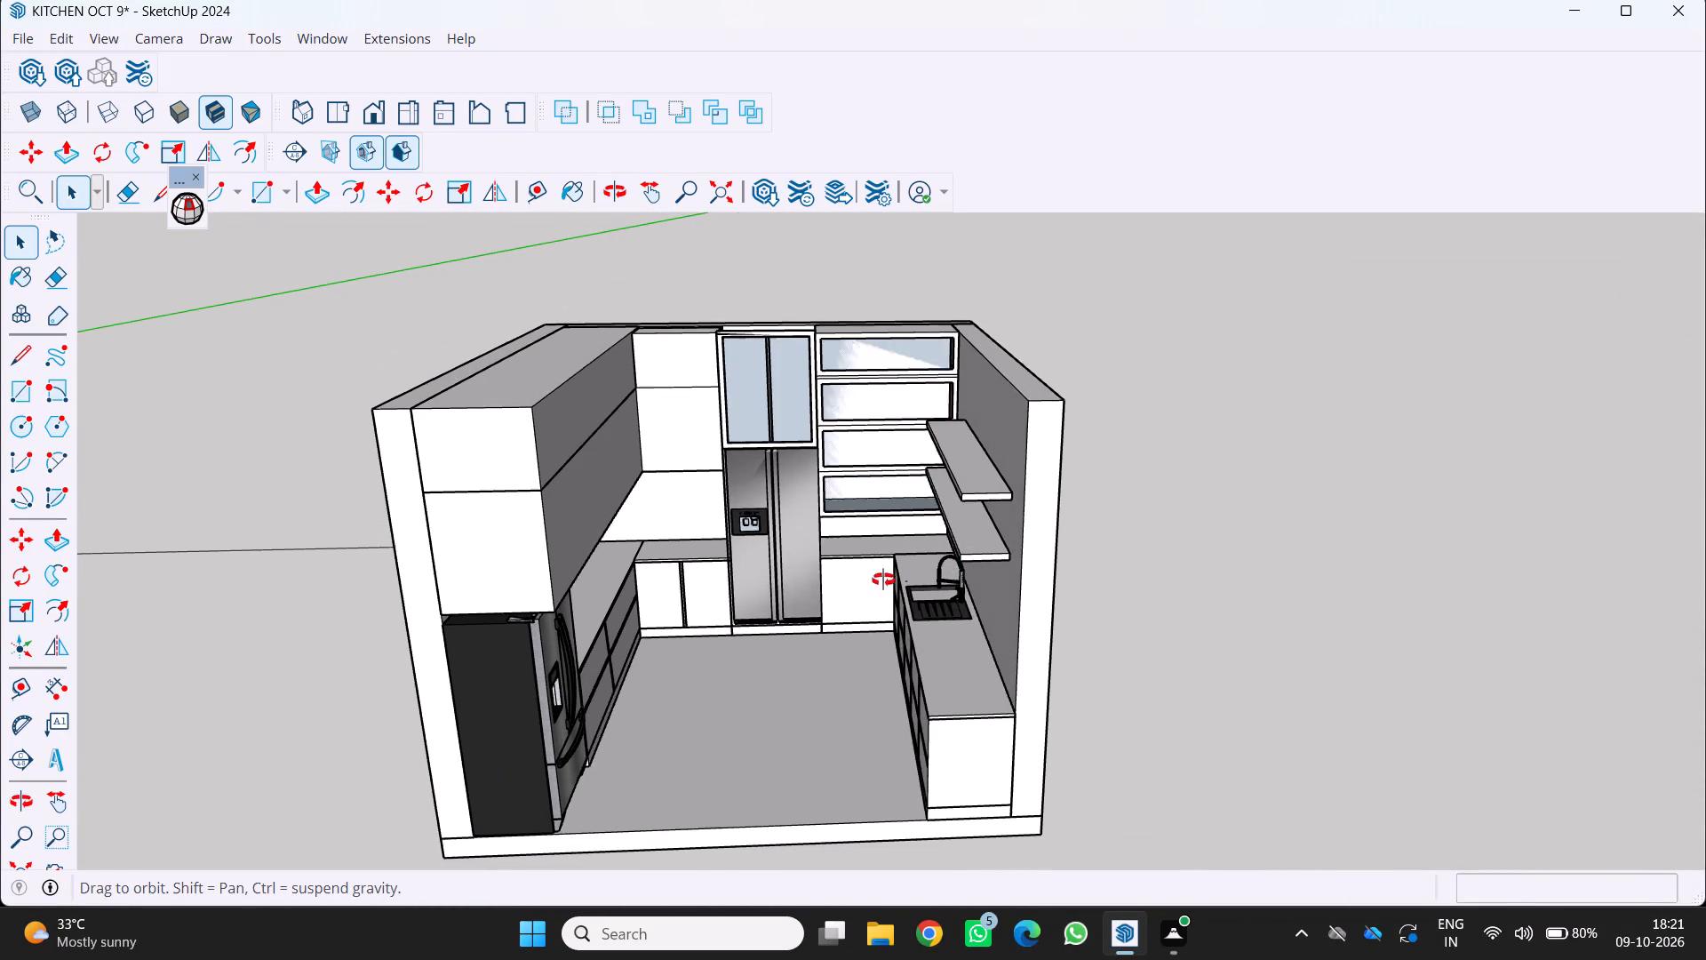
middle_click(882, 579)
middle_drag(883, 580, 881, 579)
middle_drag(886, 581, 976, 569)
middle_click(976, 569)
scroll(769, 524, down, 1)
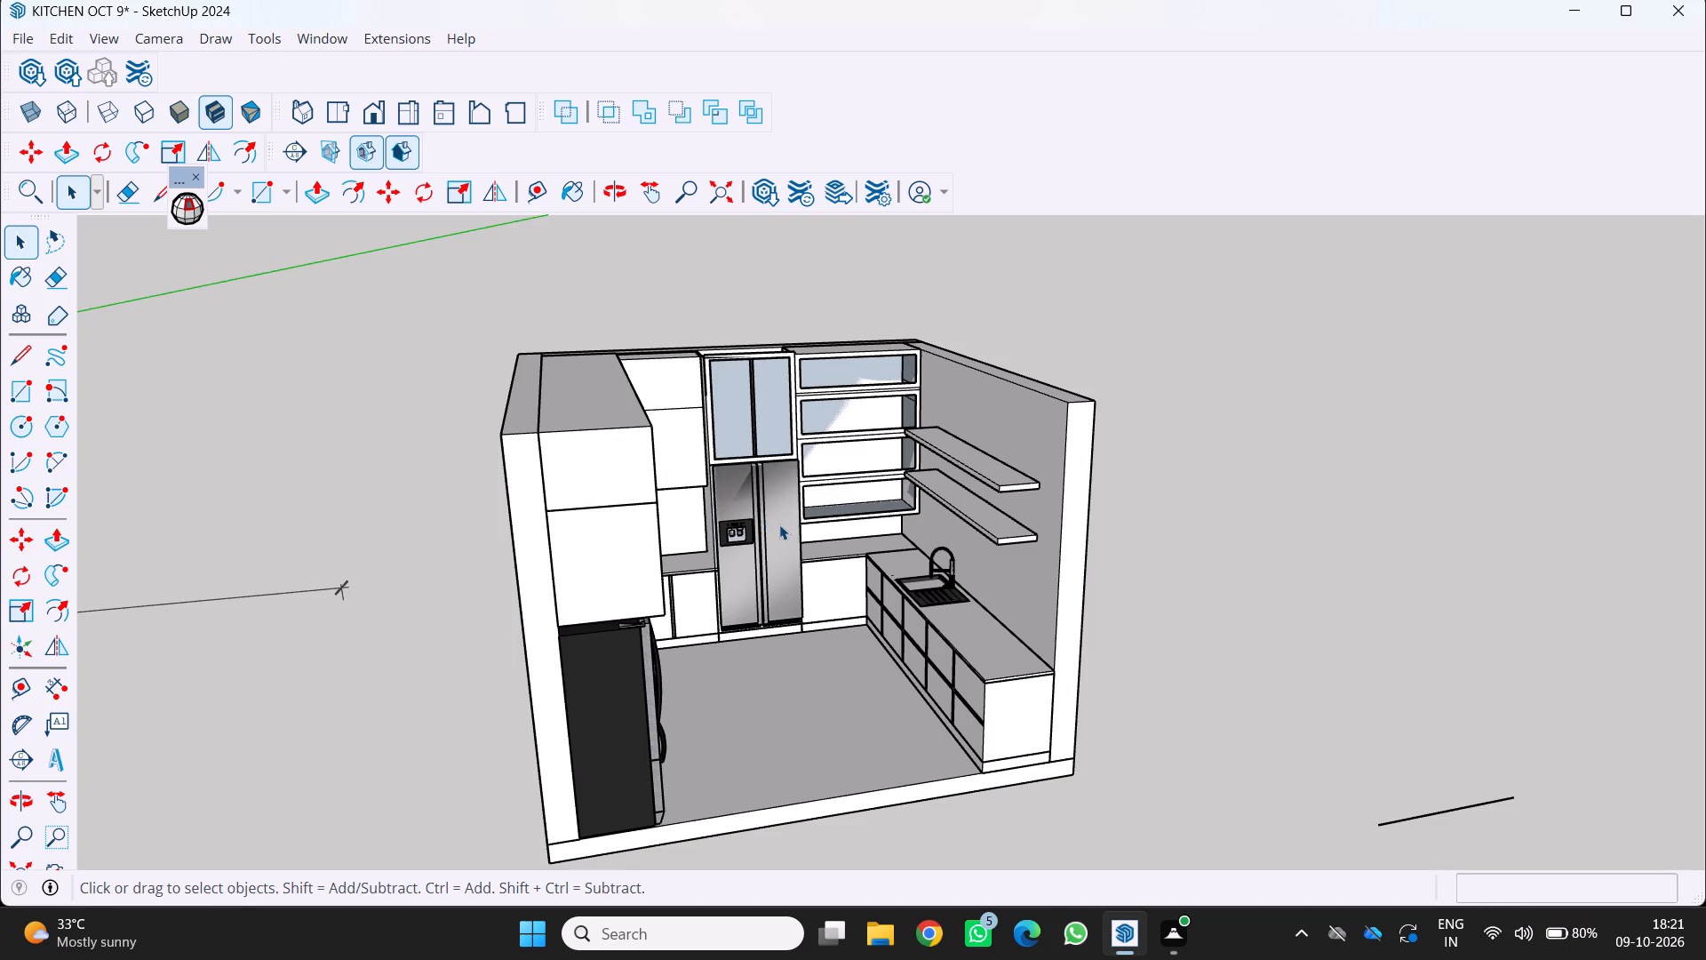
scroll(986, 394, down, 1)
middle_drag(919, 417, 898, 419)
middle_drag(887, 419, 820, 426)
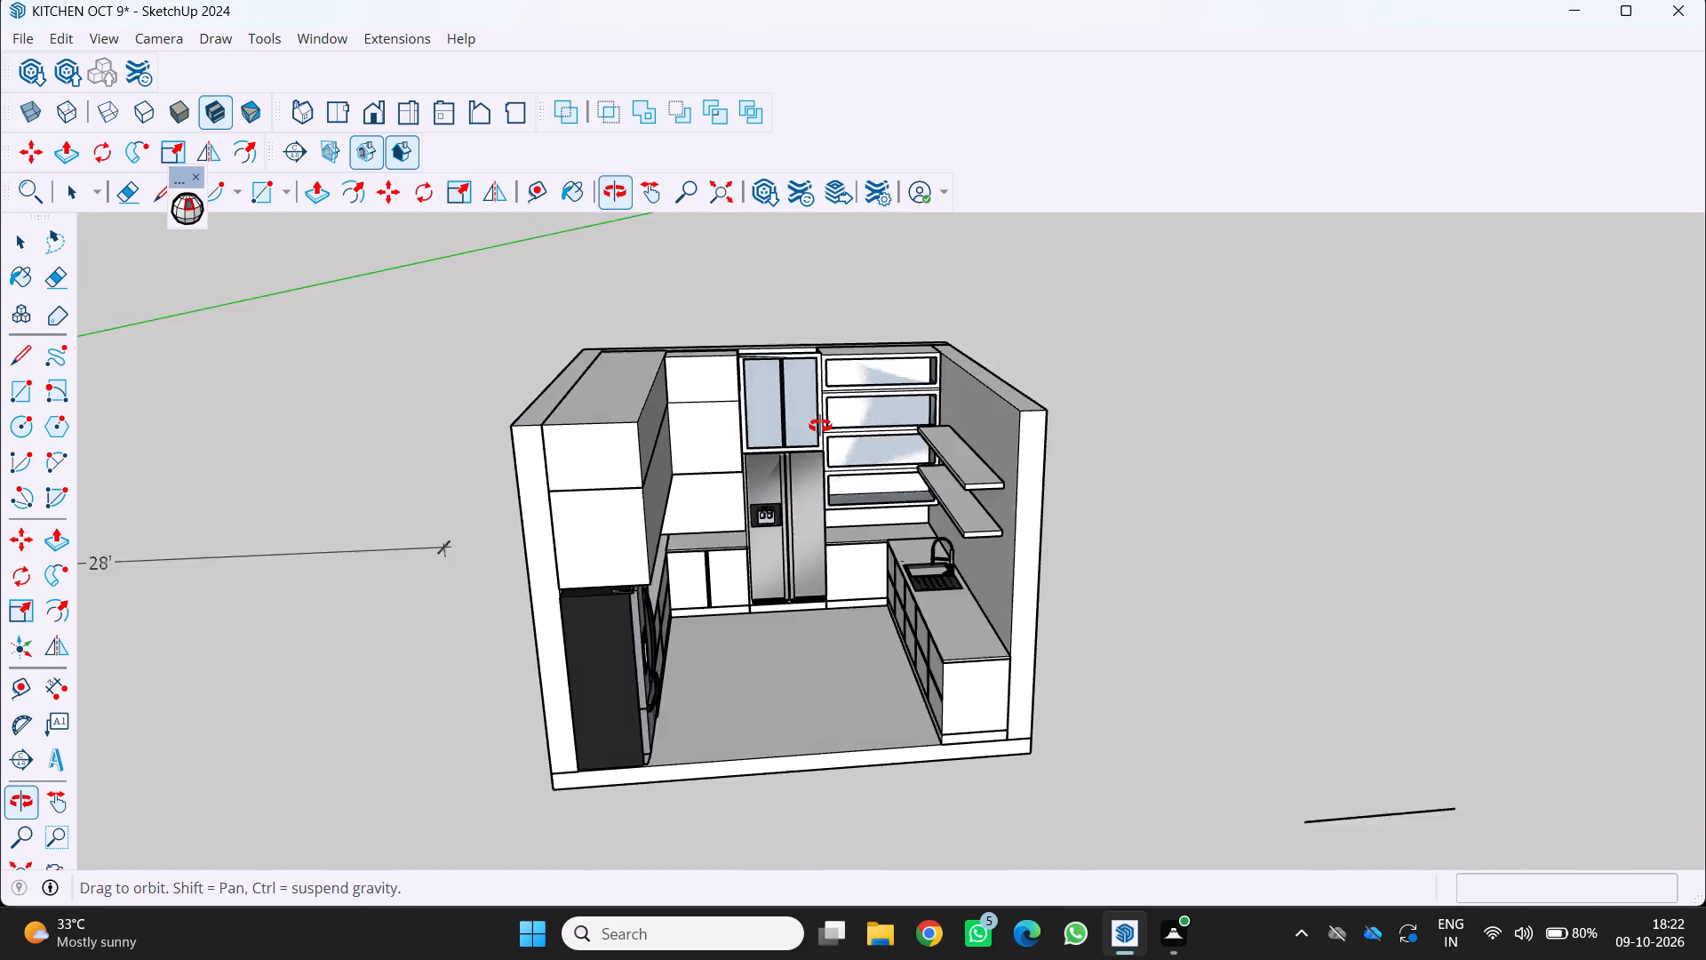
middle_drag(820, 426, 803, 437)
middle_click(803, 437)
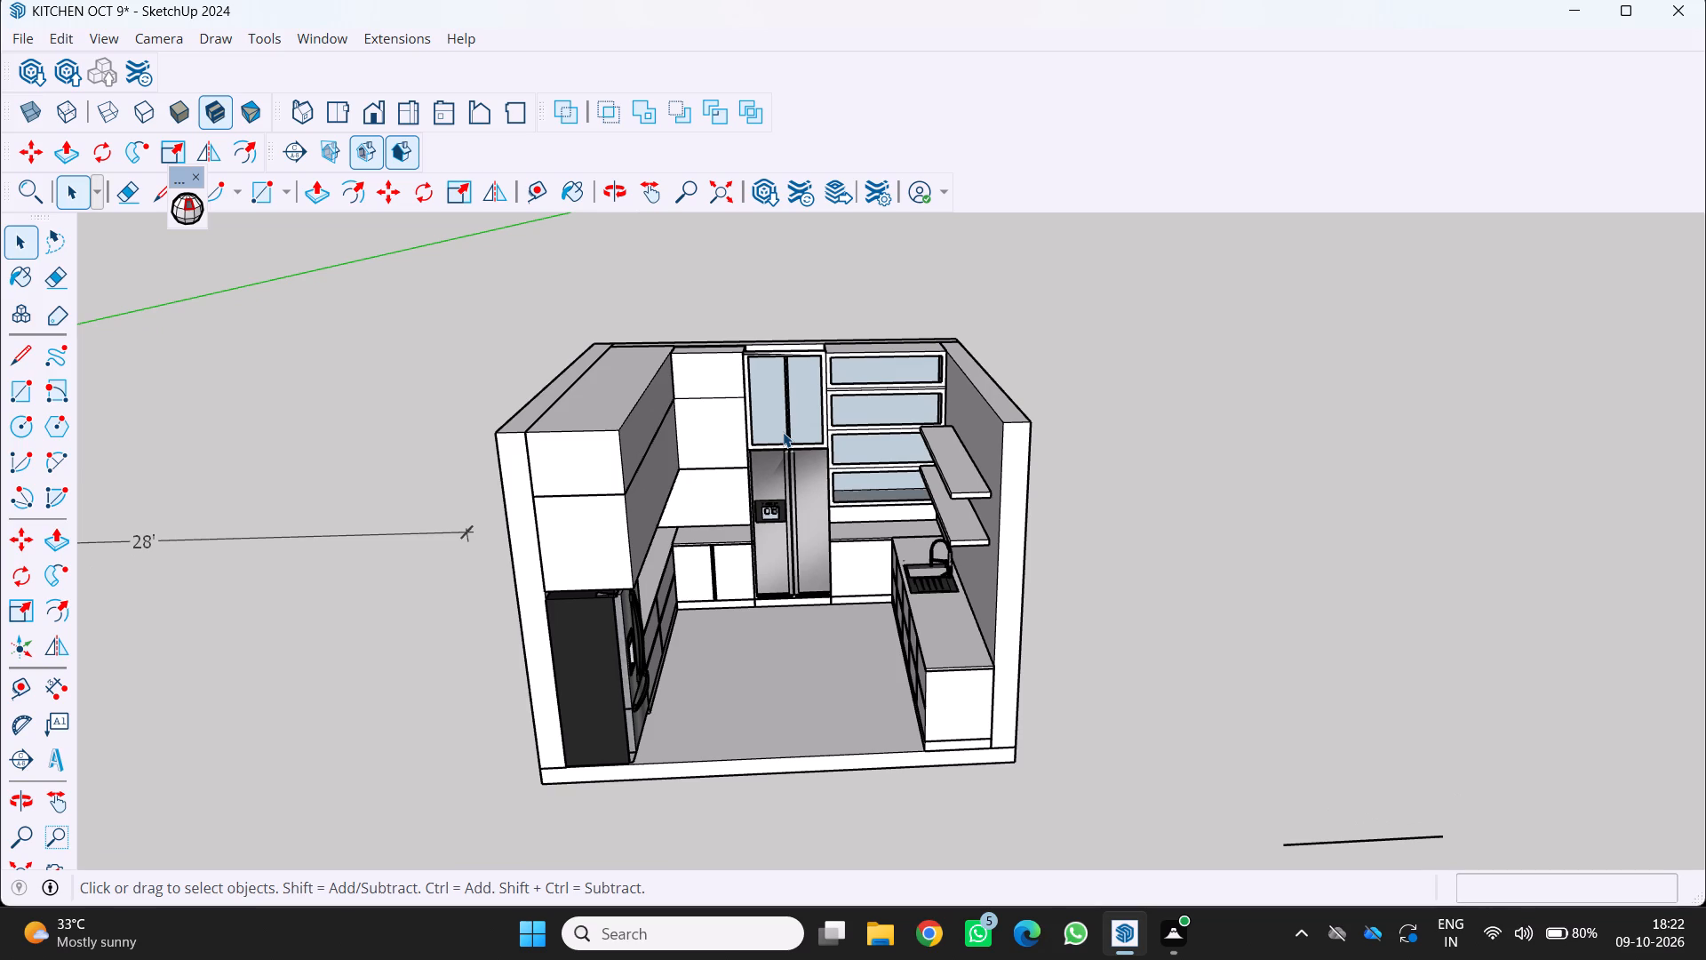
scroll(782, 432, down, 1)
middle_drag(797, 435, 900, 466)
middle_click(900, 466)
scroll(891, 461, up, 4)
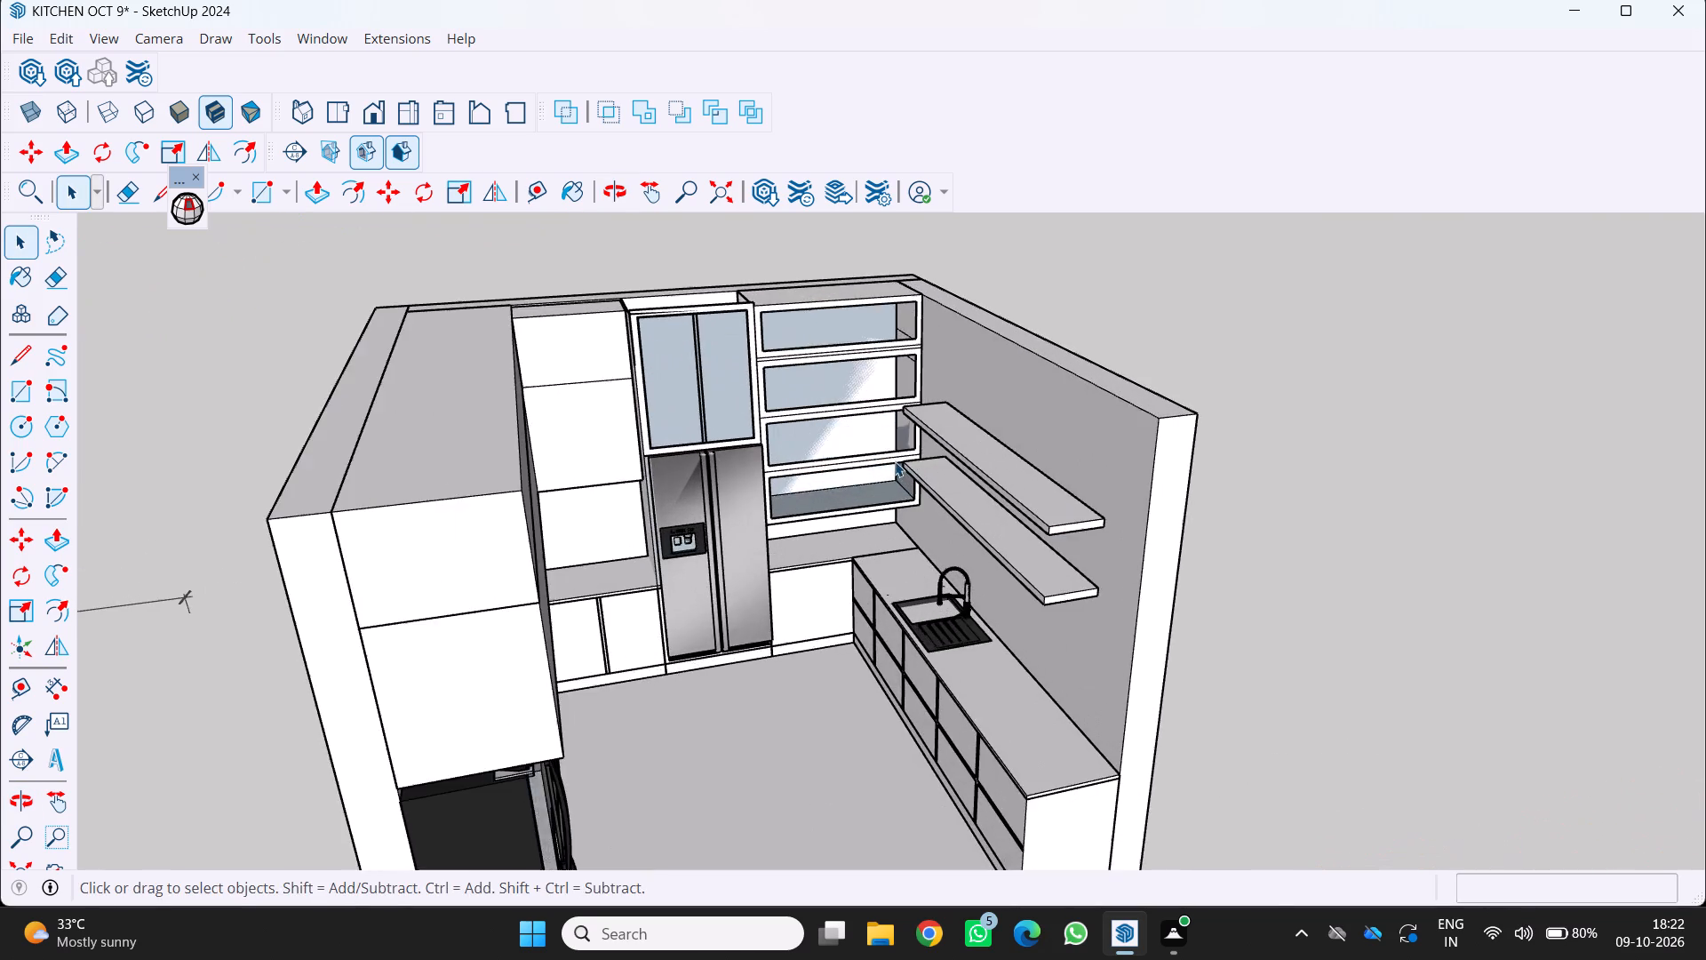
scroll(892, 463, up, 1)
middle_drag(892, 463, 824, 388)
middle_click(823, 387)
middle_click(822, 387)
scroll(822, 387, down, 2)
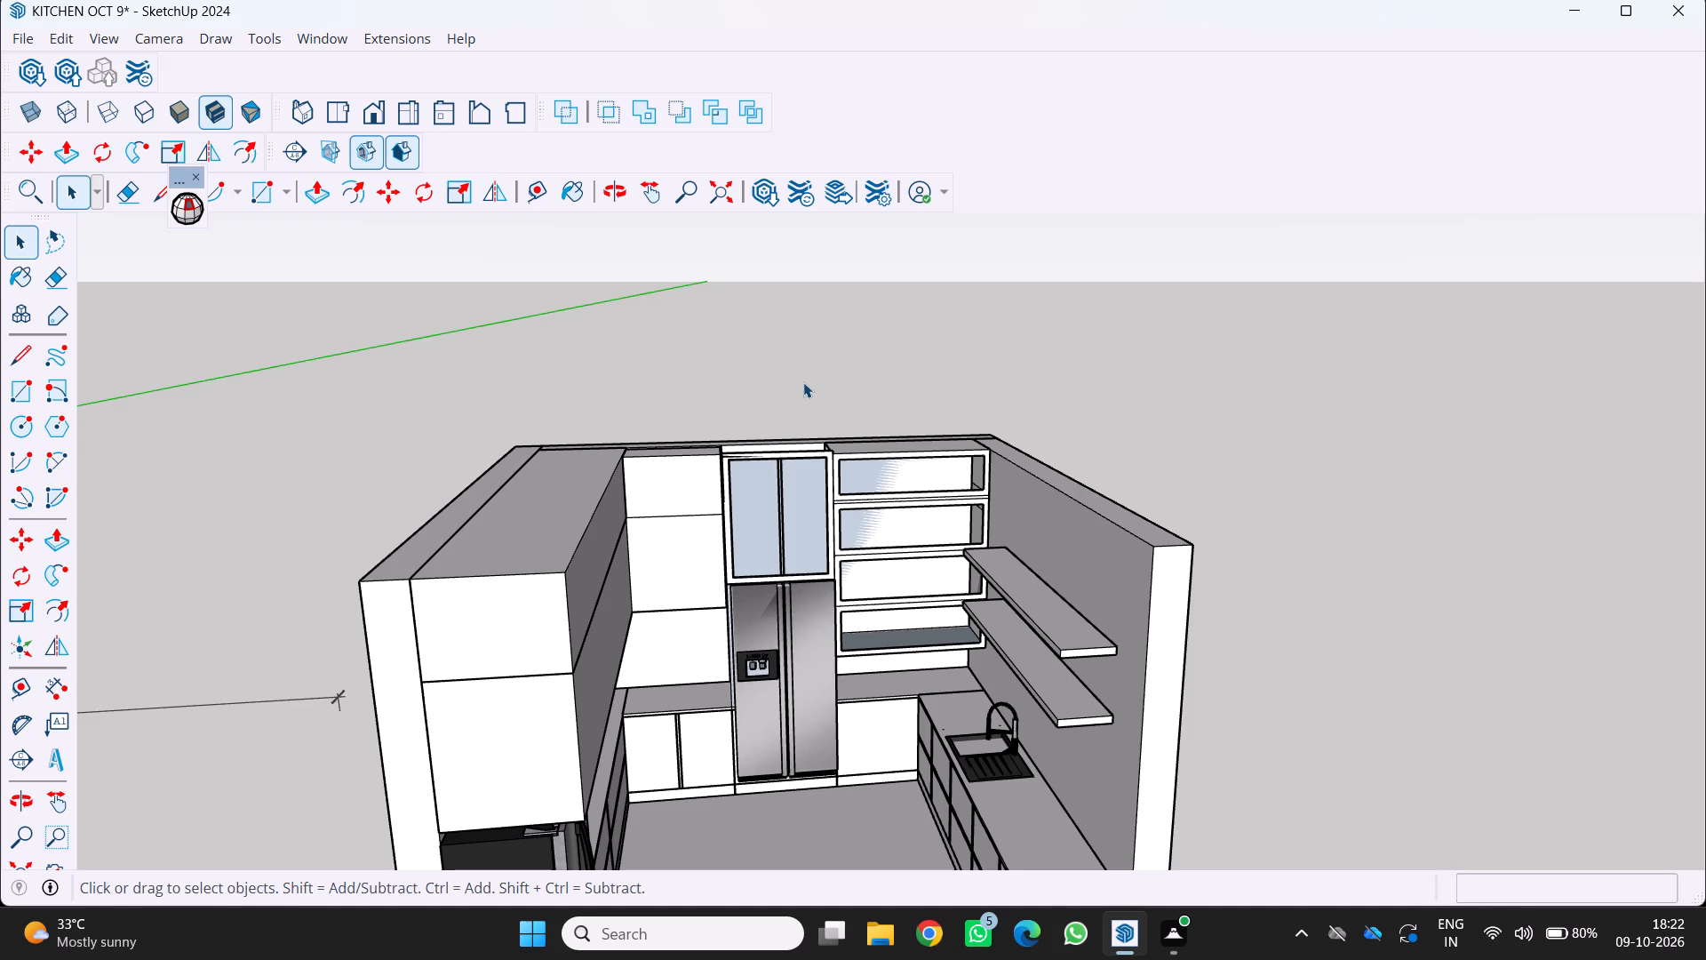
scroll(735, 352, down, 3)
middle_drag(761, 362, 820, 381)
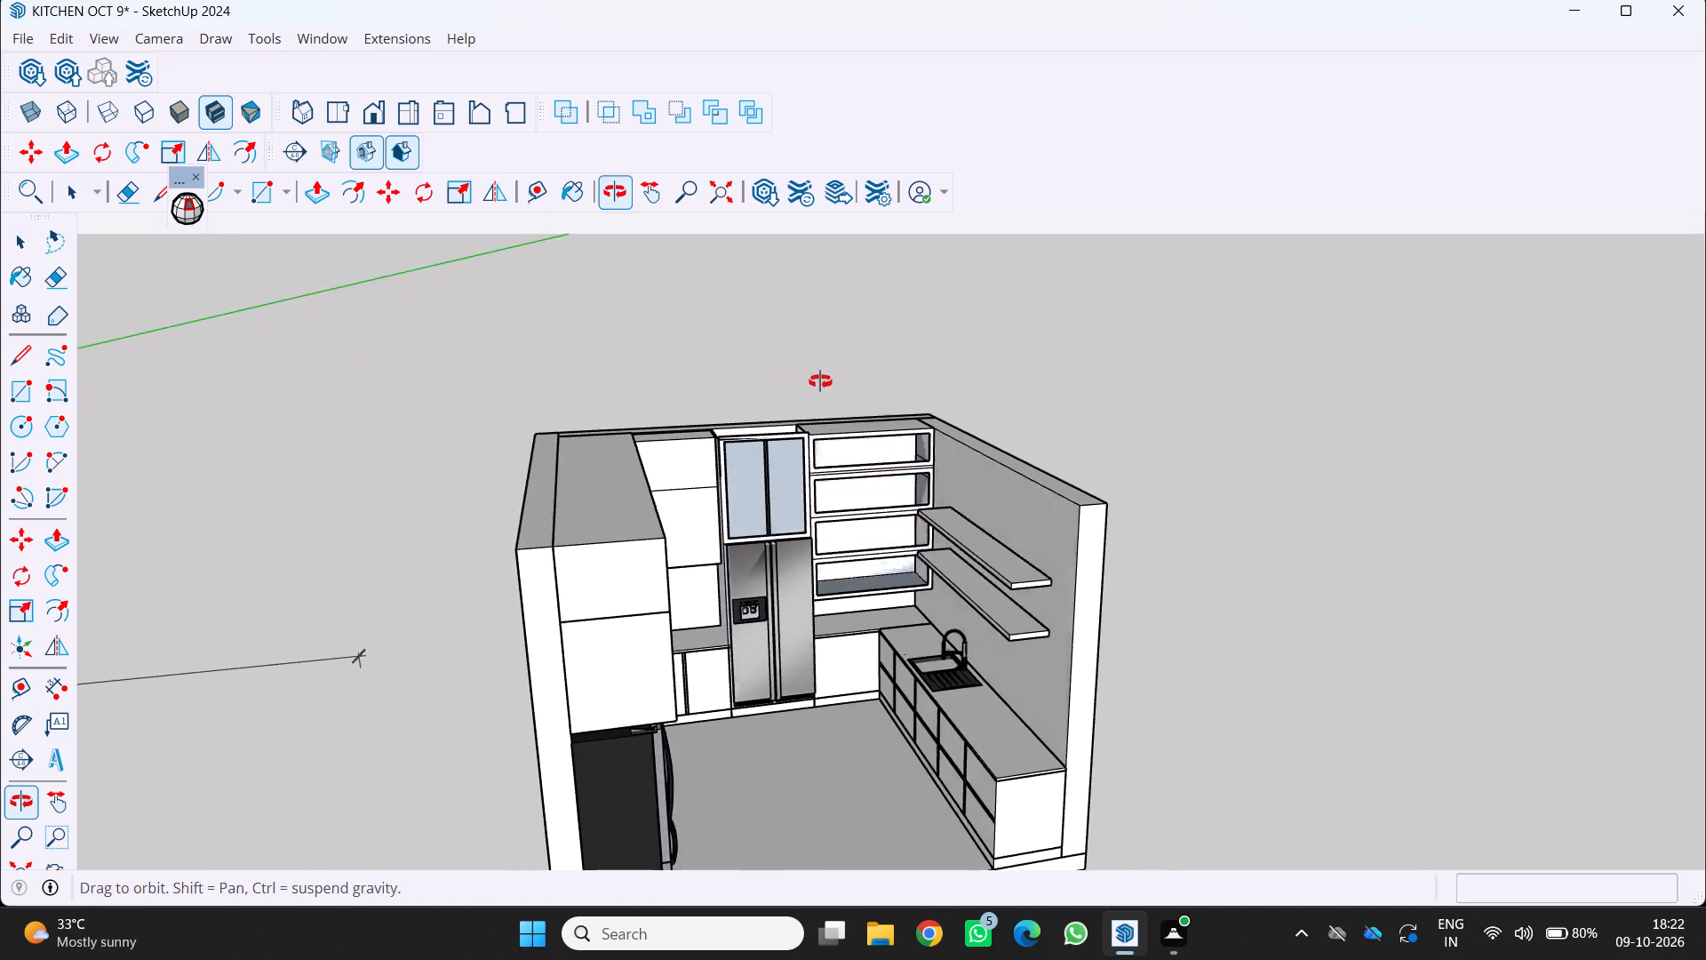
middle_drag(820, 381, 819, 381)
middle_click(819, 381)
middle_drag(1000, 630, 963, 423)
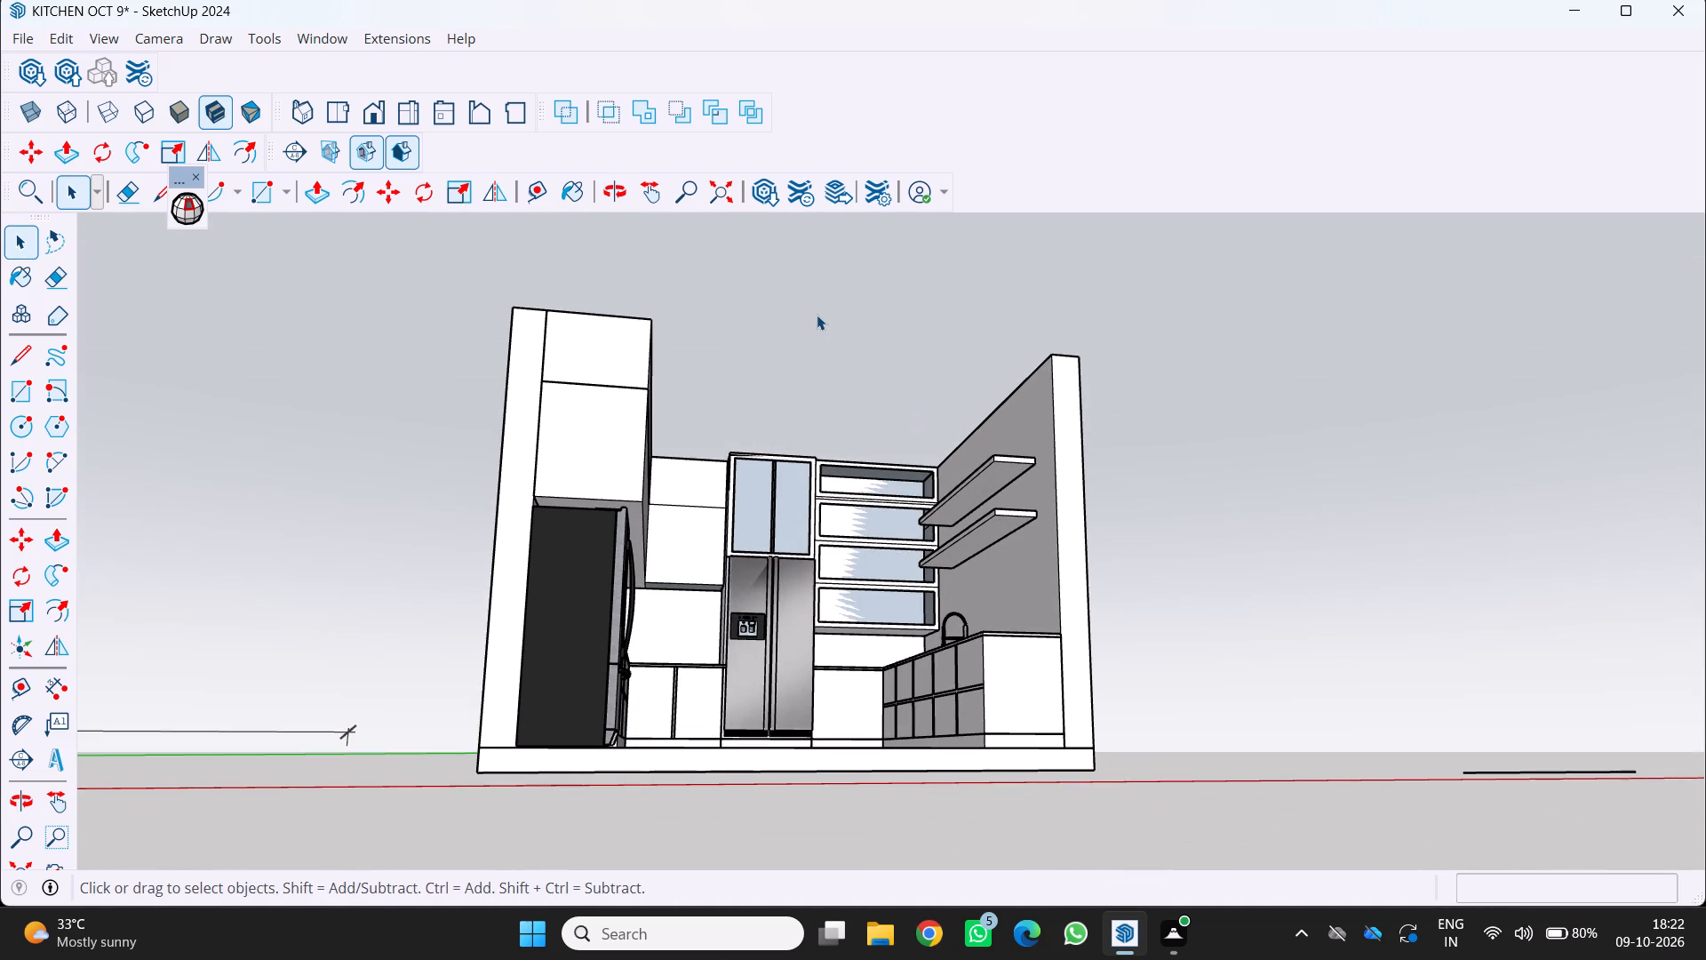
middle_drag(816, 315, 839, 487)
middle_click(859, 476)
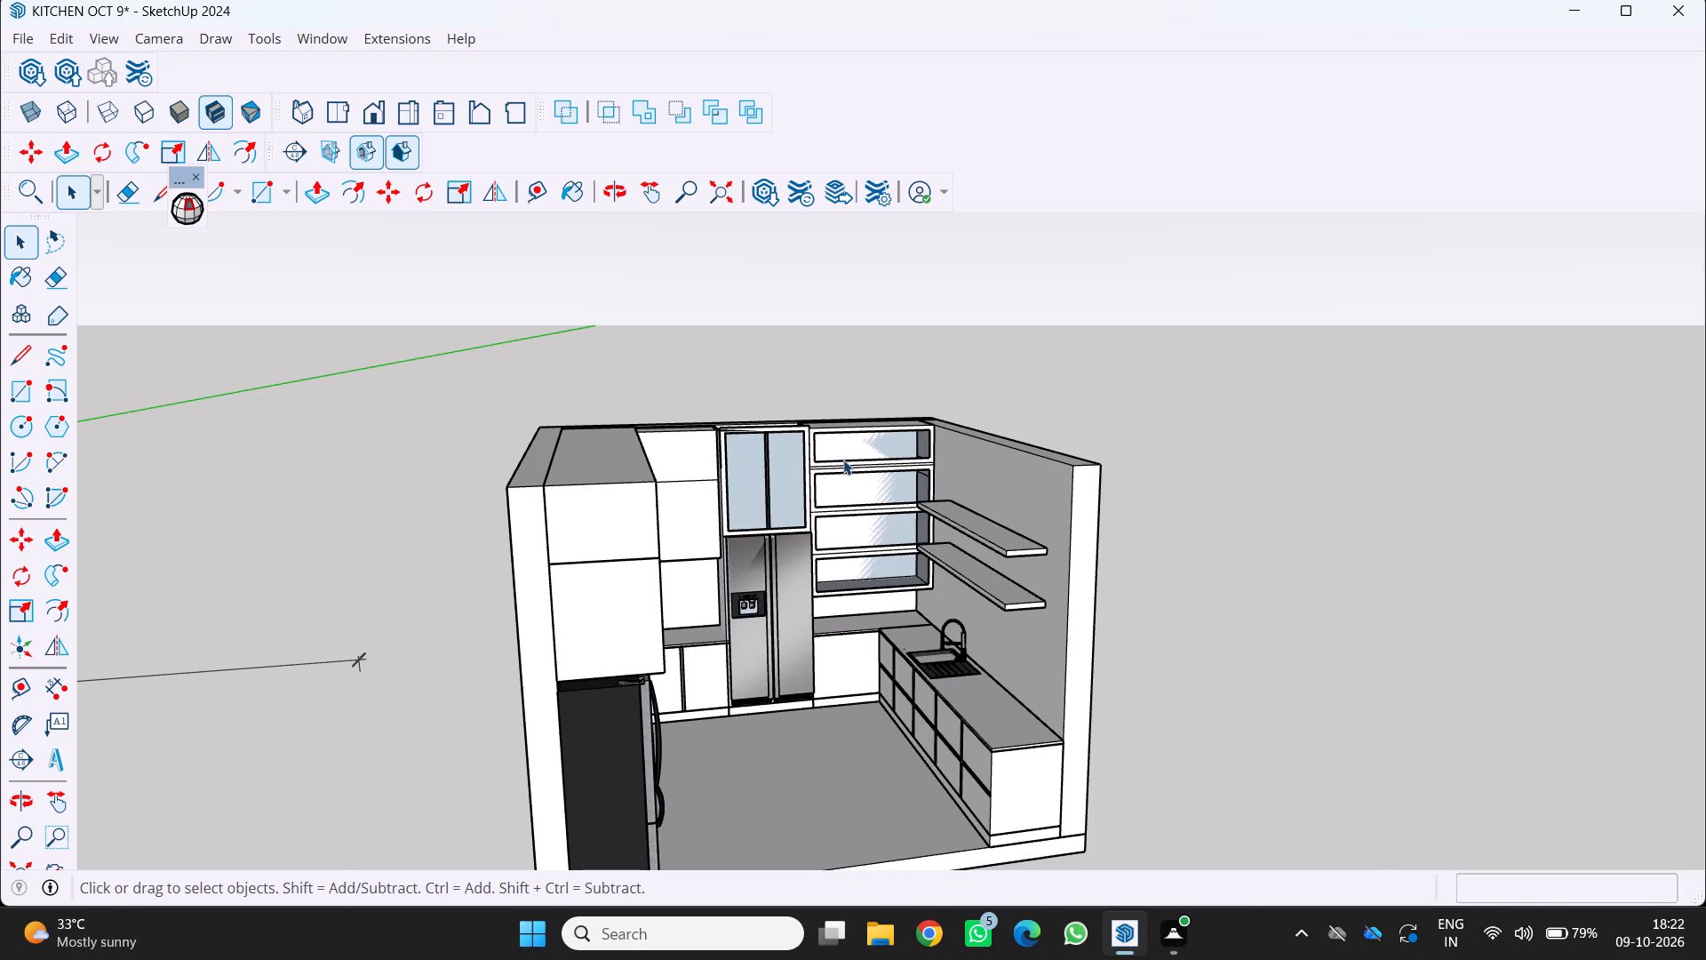
scroll(843, 460, down, 1)
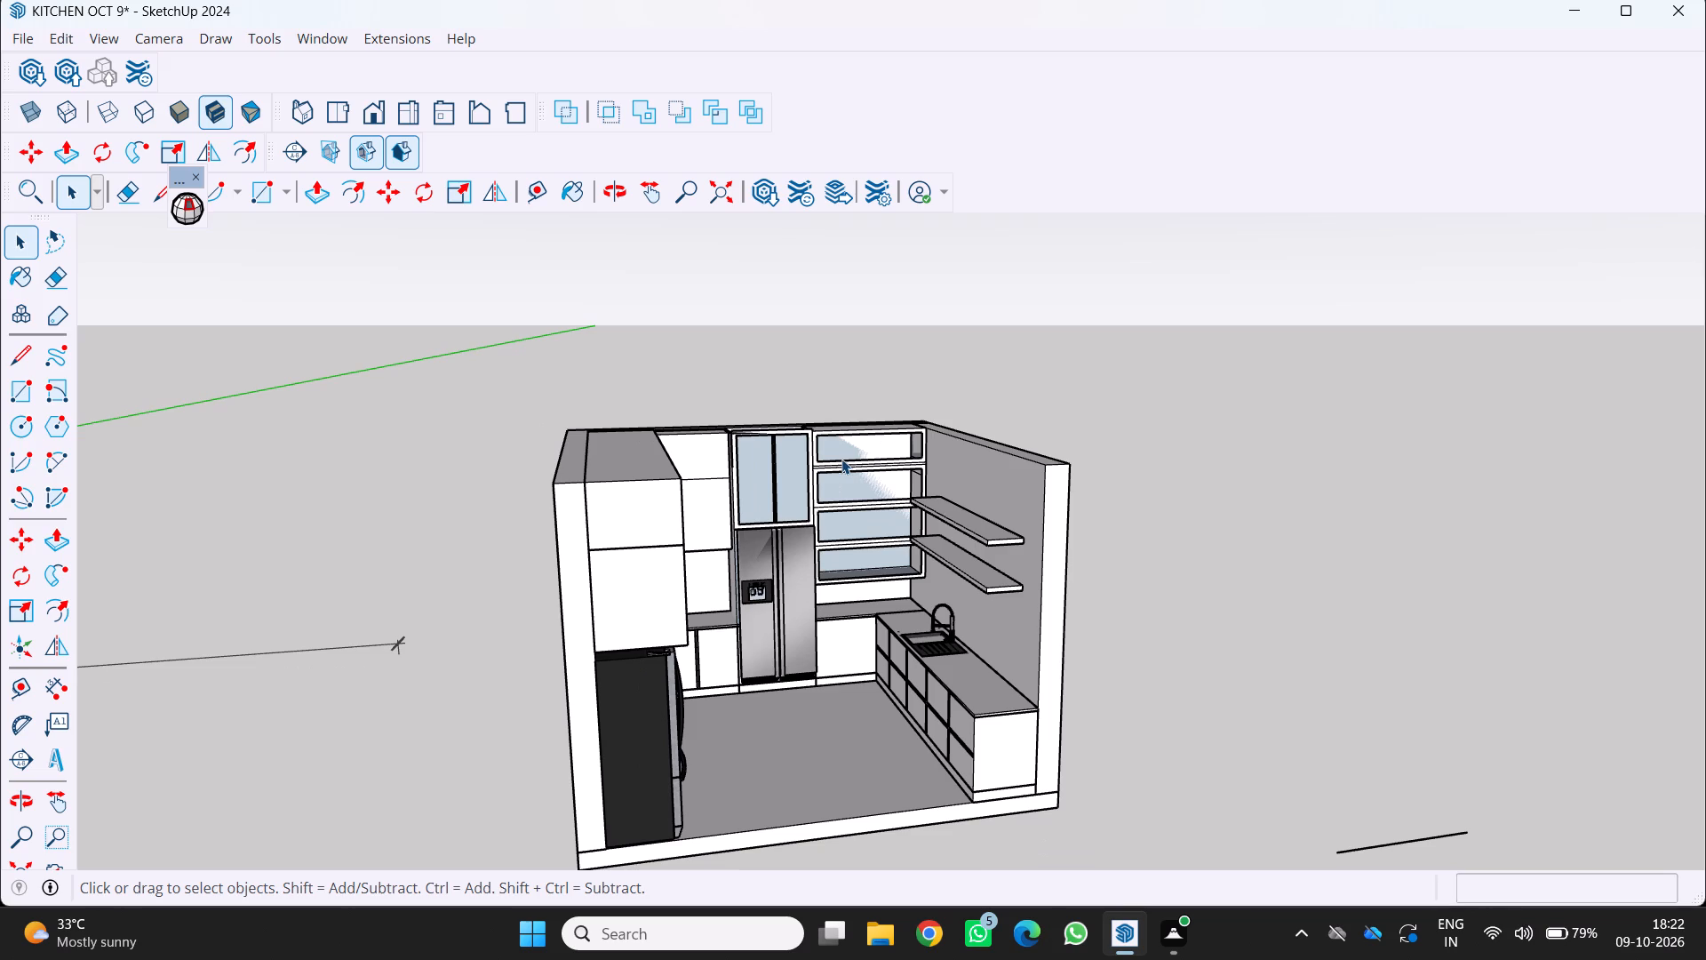
middle_drag(811, 444, 681, 585)
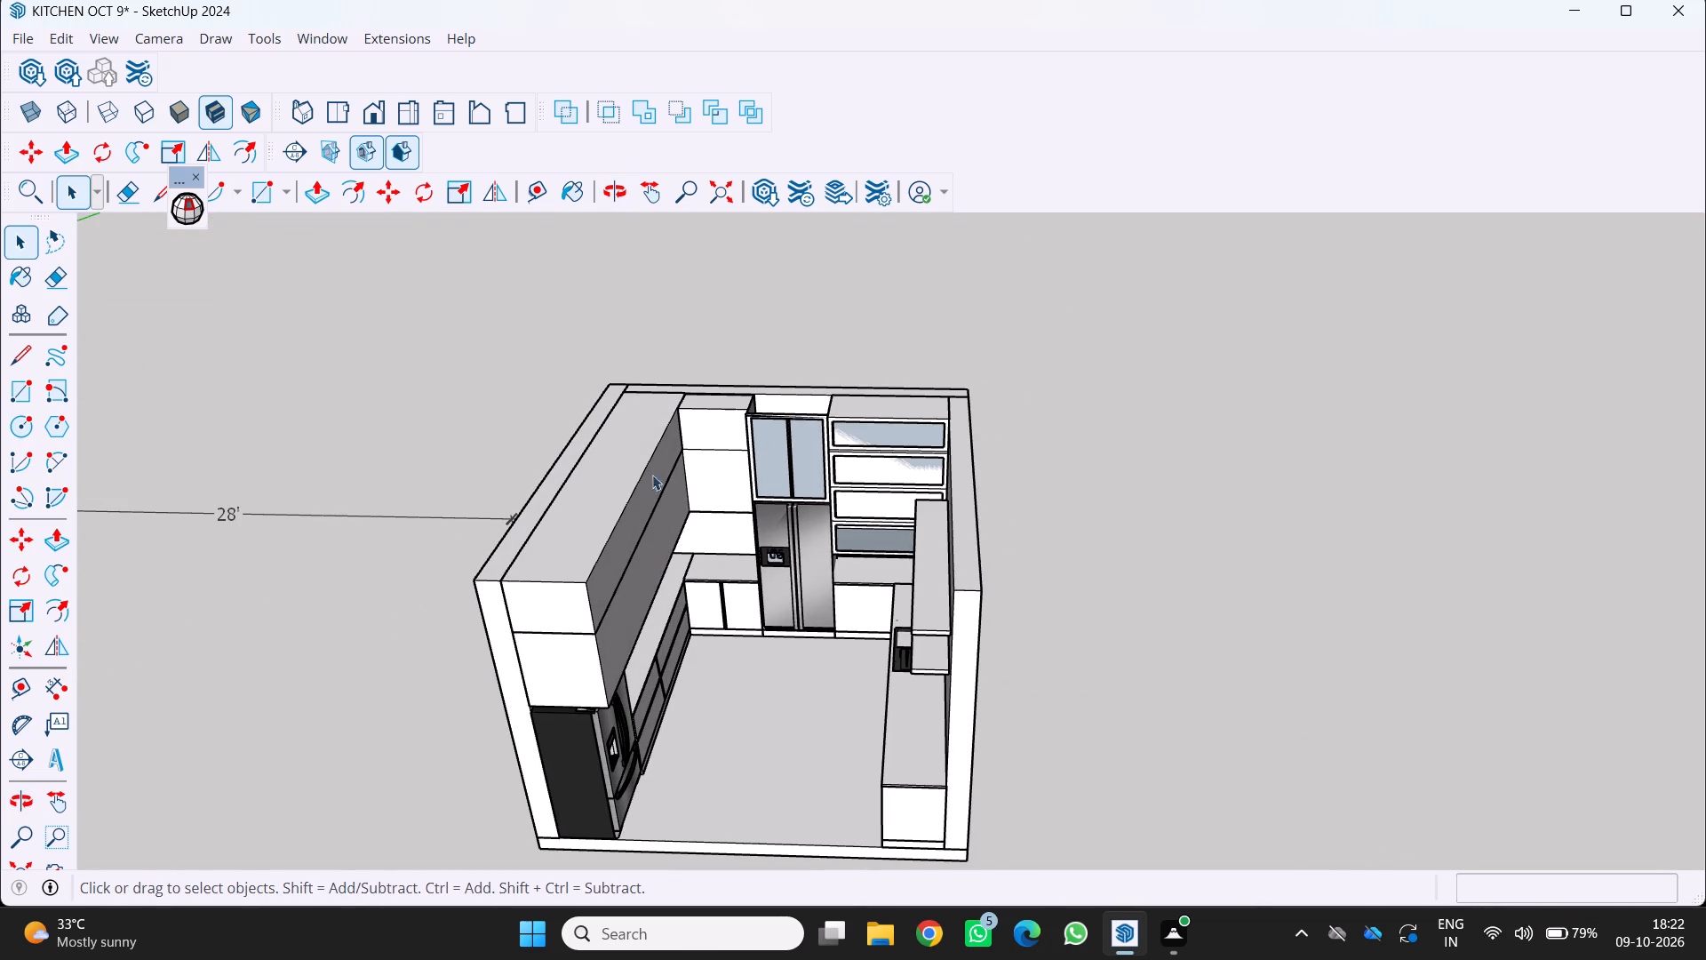
middle_drag(733, 473, 741, 478)
middle_drag(741, 478, 838, 317)
scroll(847, 386, down, 1)
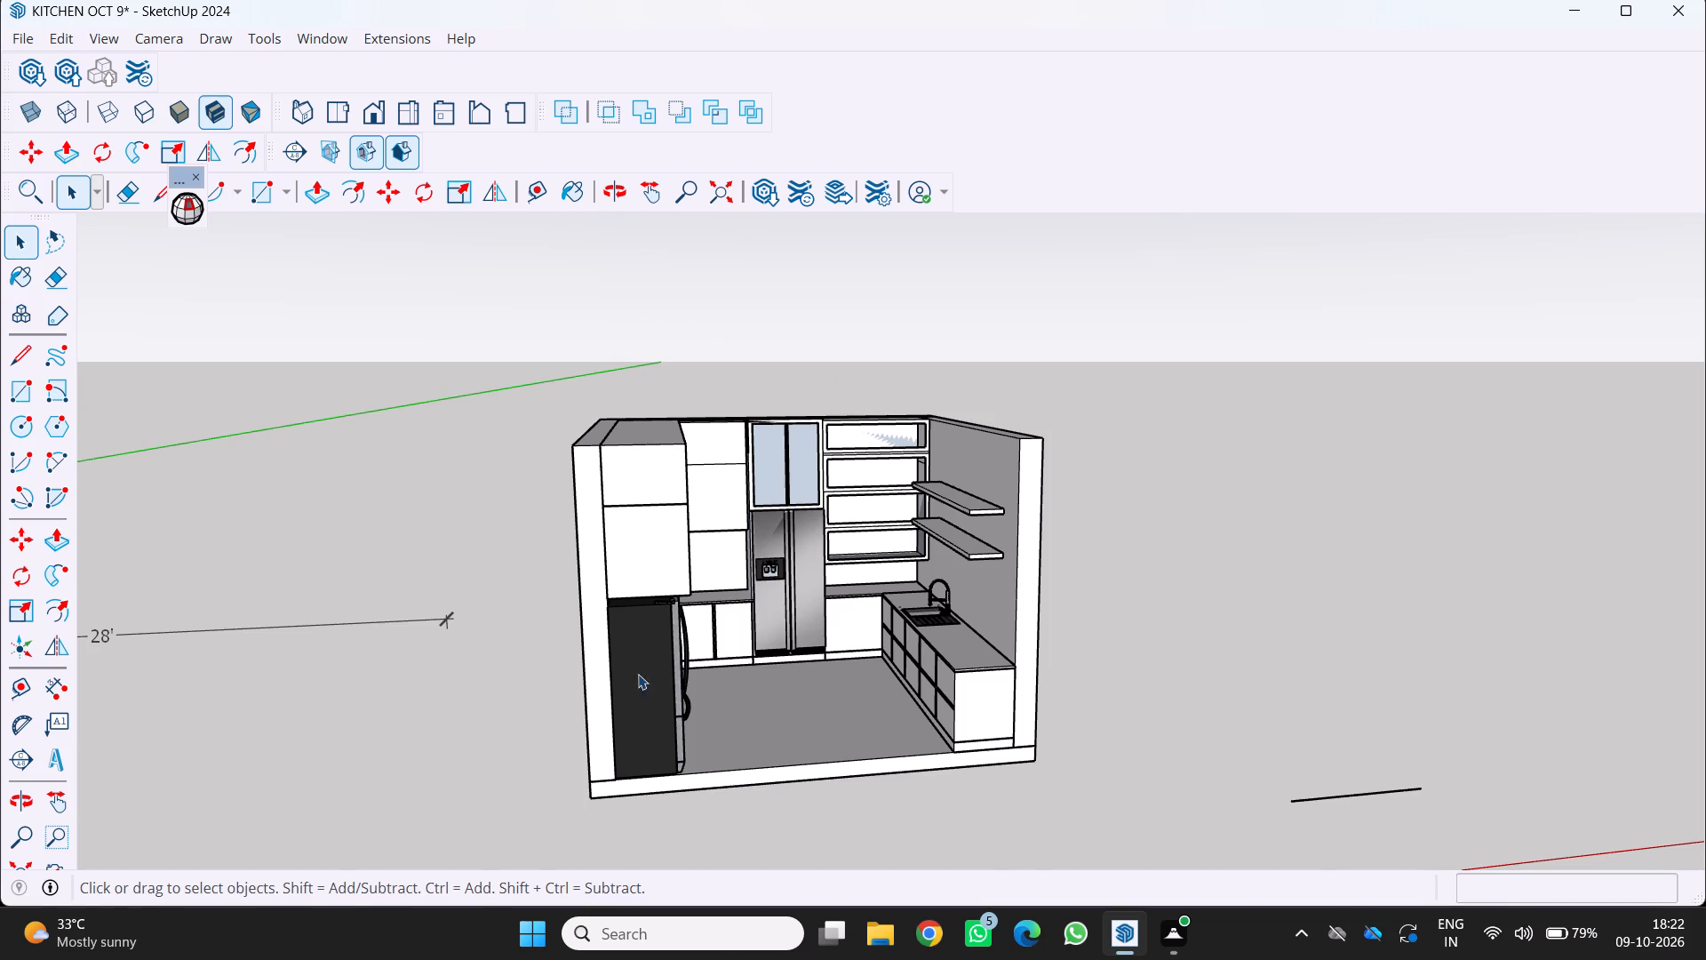
middle_drag(620, 668, 504, 513)
scroll(504, 513, down, 5)
middle_drag(502, 525, 656, 813)
scroll(733, 649, up, 1)
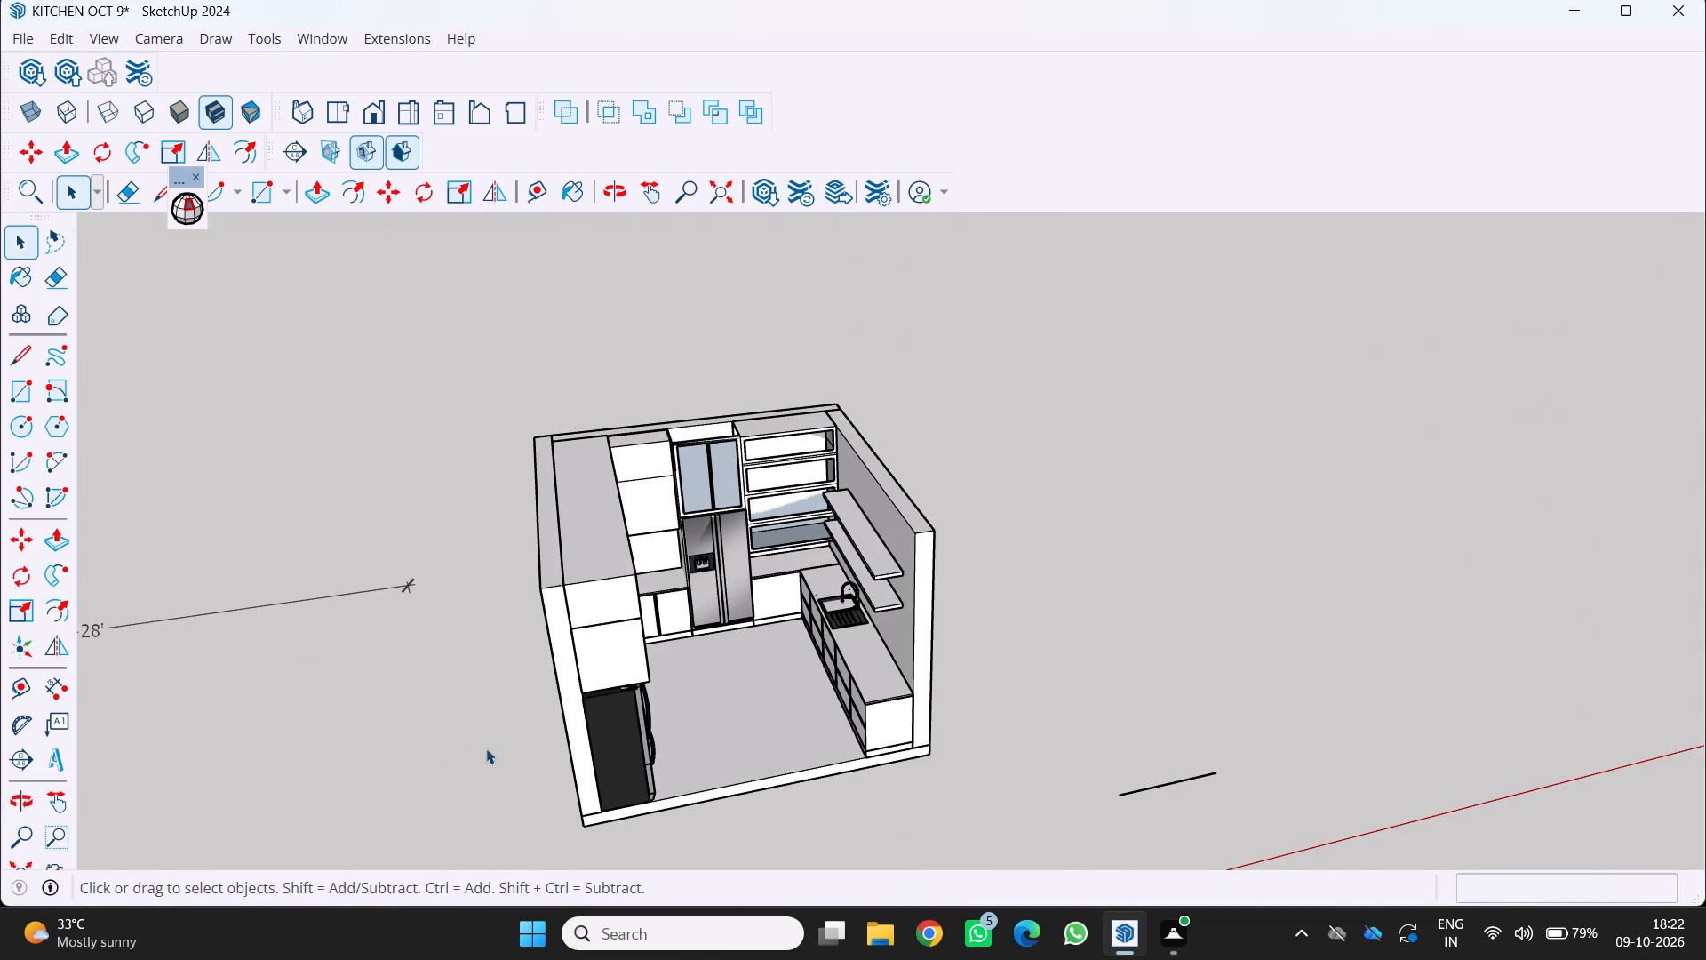
middle_drag(486, 748, 385, 691)
middle_click(385, 691)
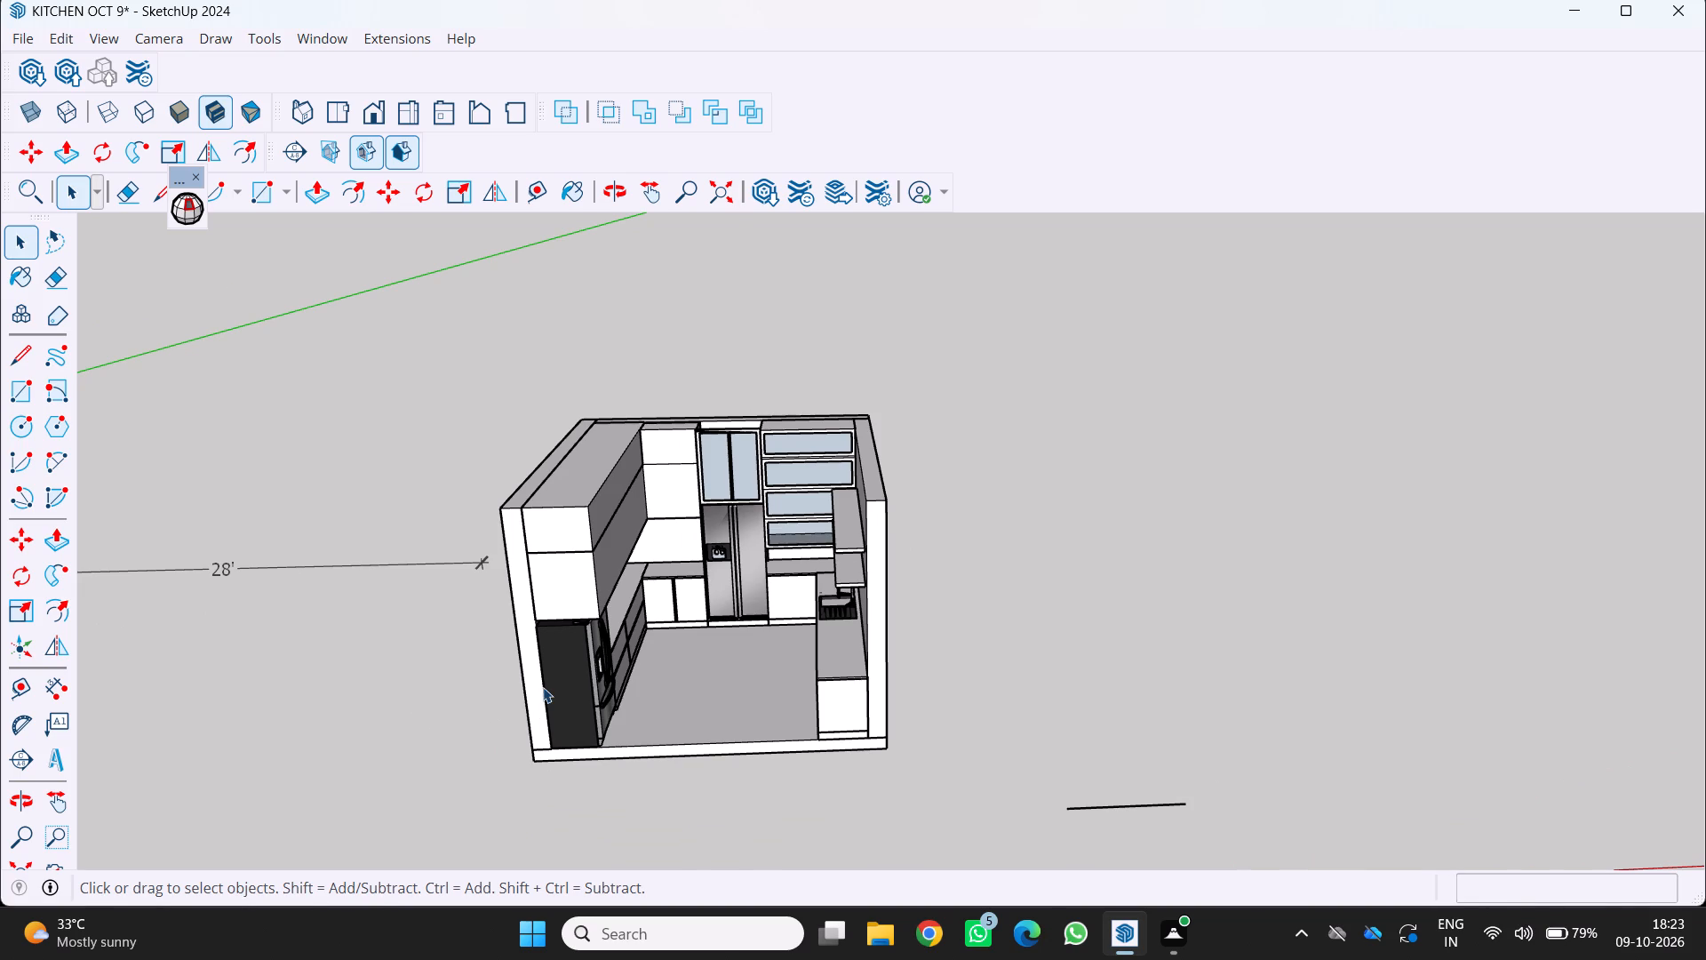
middle_click(636, 572)
middle_drag(636, 572, 664, 556)
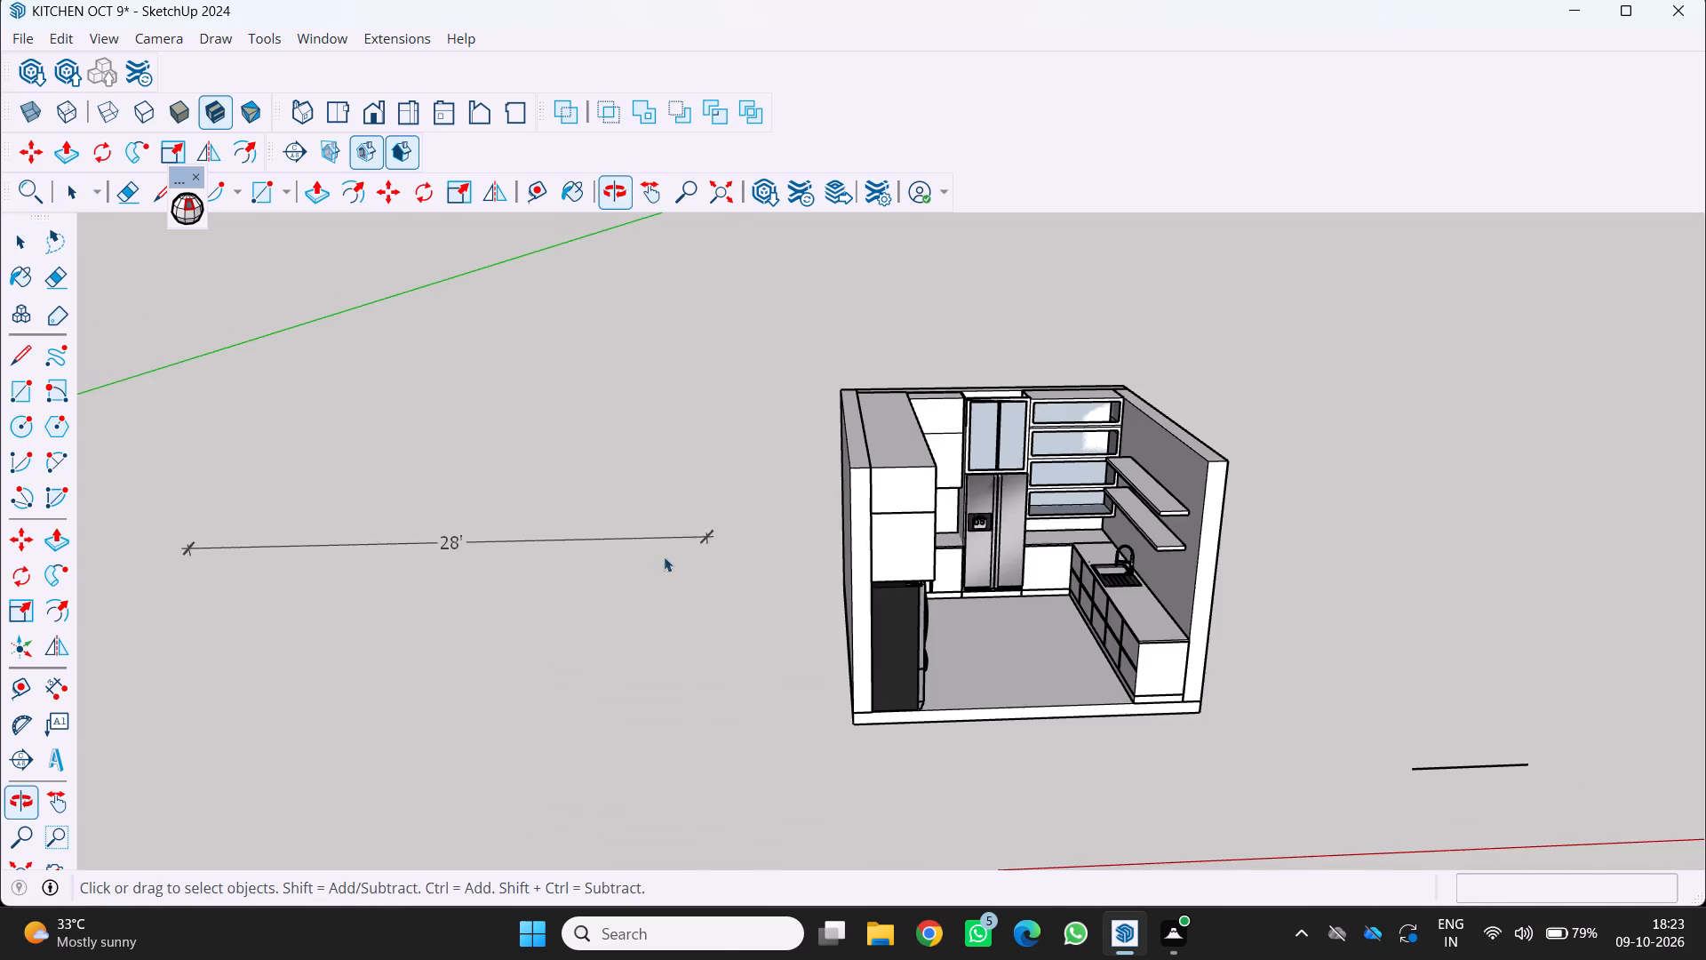
middle_drag(664, 556, 704, 528)
middle_click(706, 525)
scroll(955, 476, up, 2)
middle_drag(1343, 456, 1208, 412)
middle_click(1208, 412)
middle_click(1208, 412)
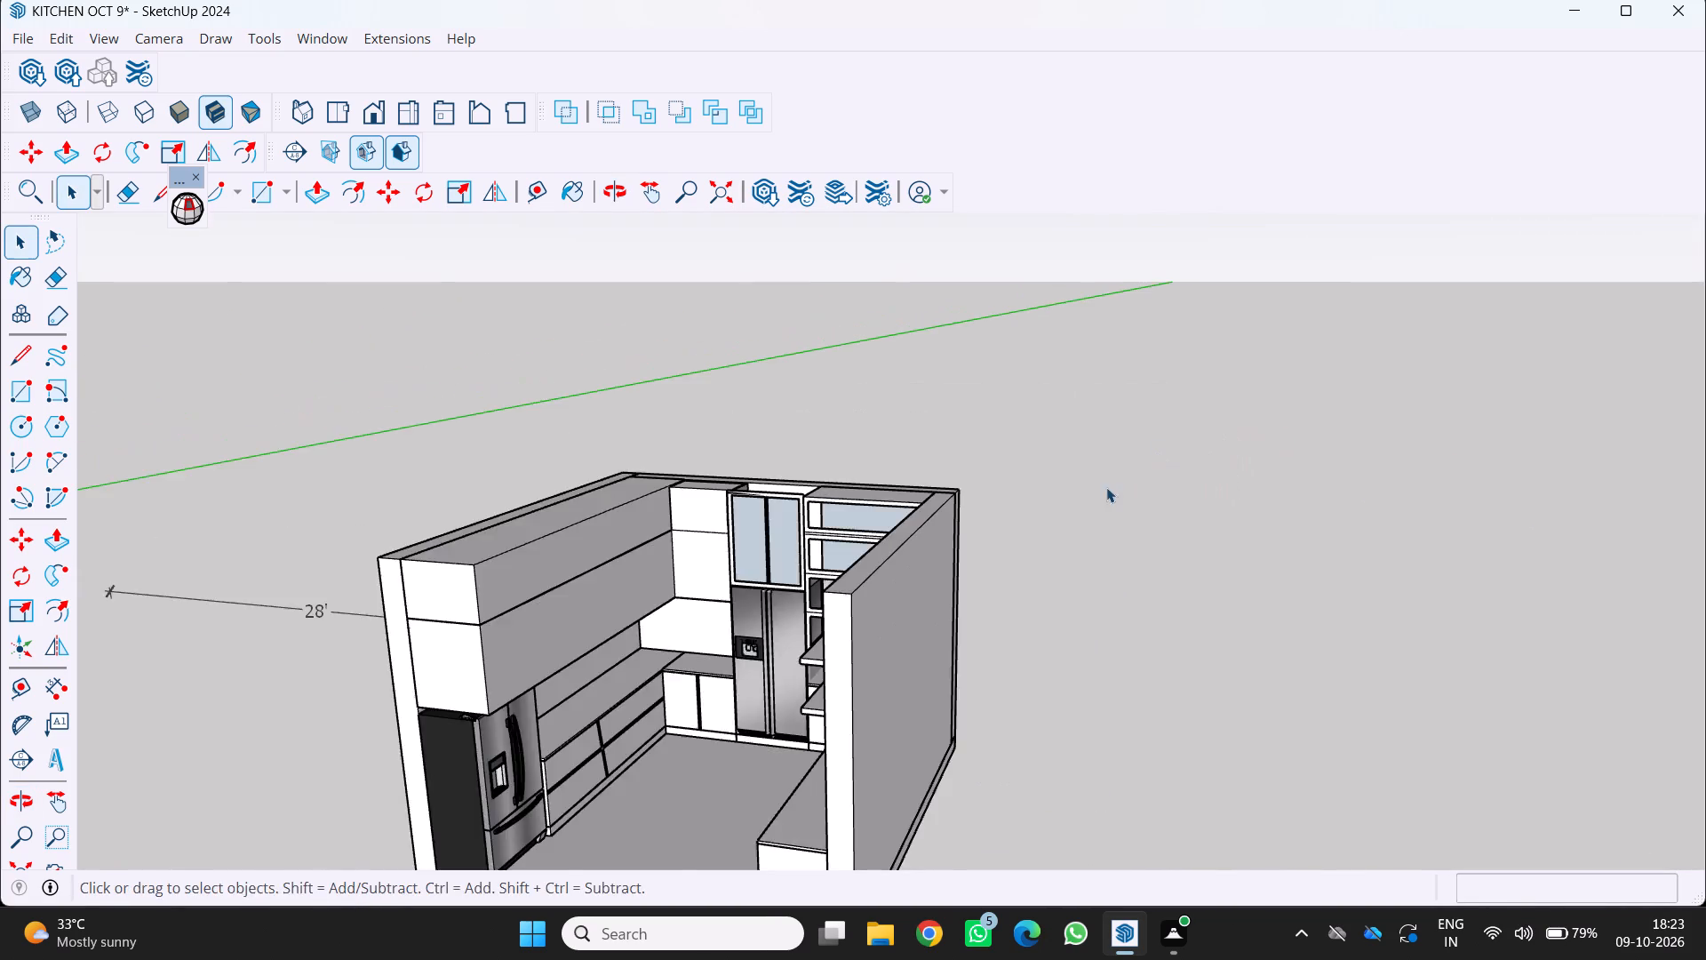
scroll(1105, 489, down, 4)
middle_drag(991, 636, 1236, 560)
scroll(982, 679, up, 5)
middle_drag(1003, 682, 962, 661)
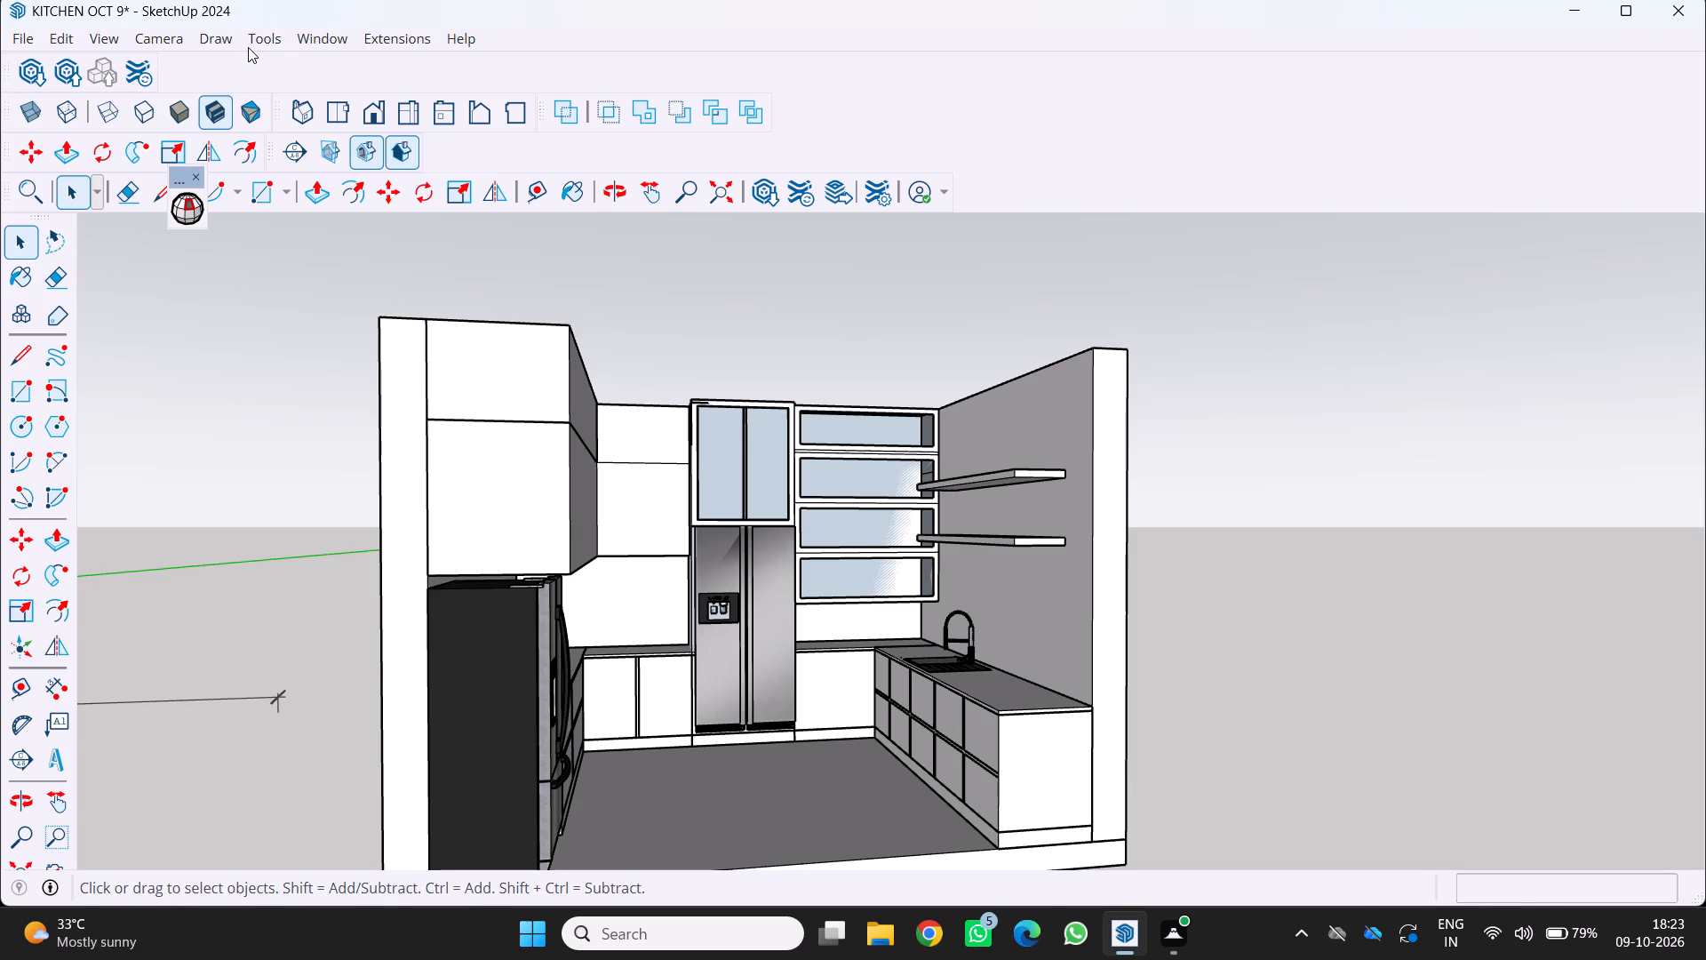
scroll(179, 63, down, 1)
Open the 3D Warehouse model library.
click(320, 34)
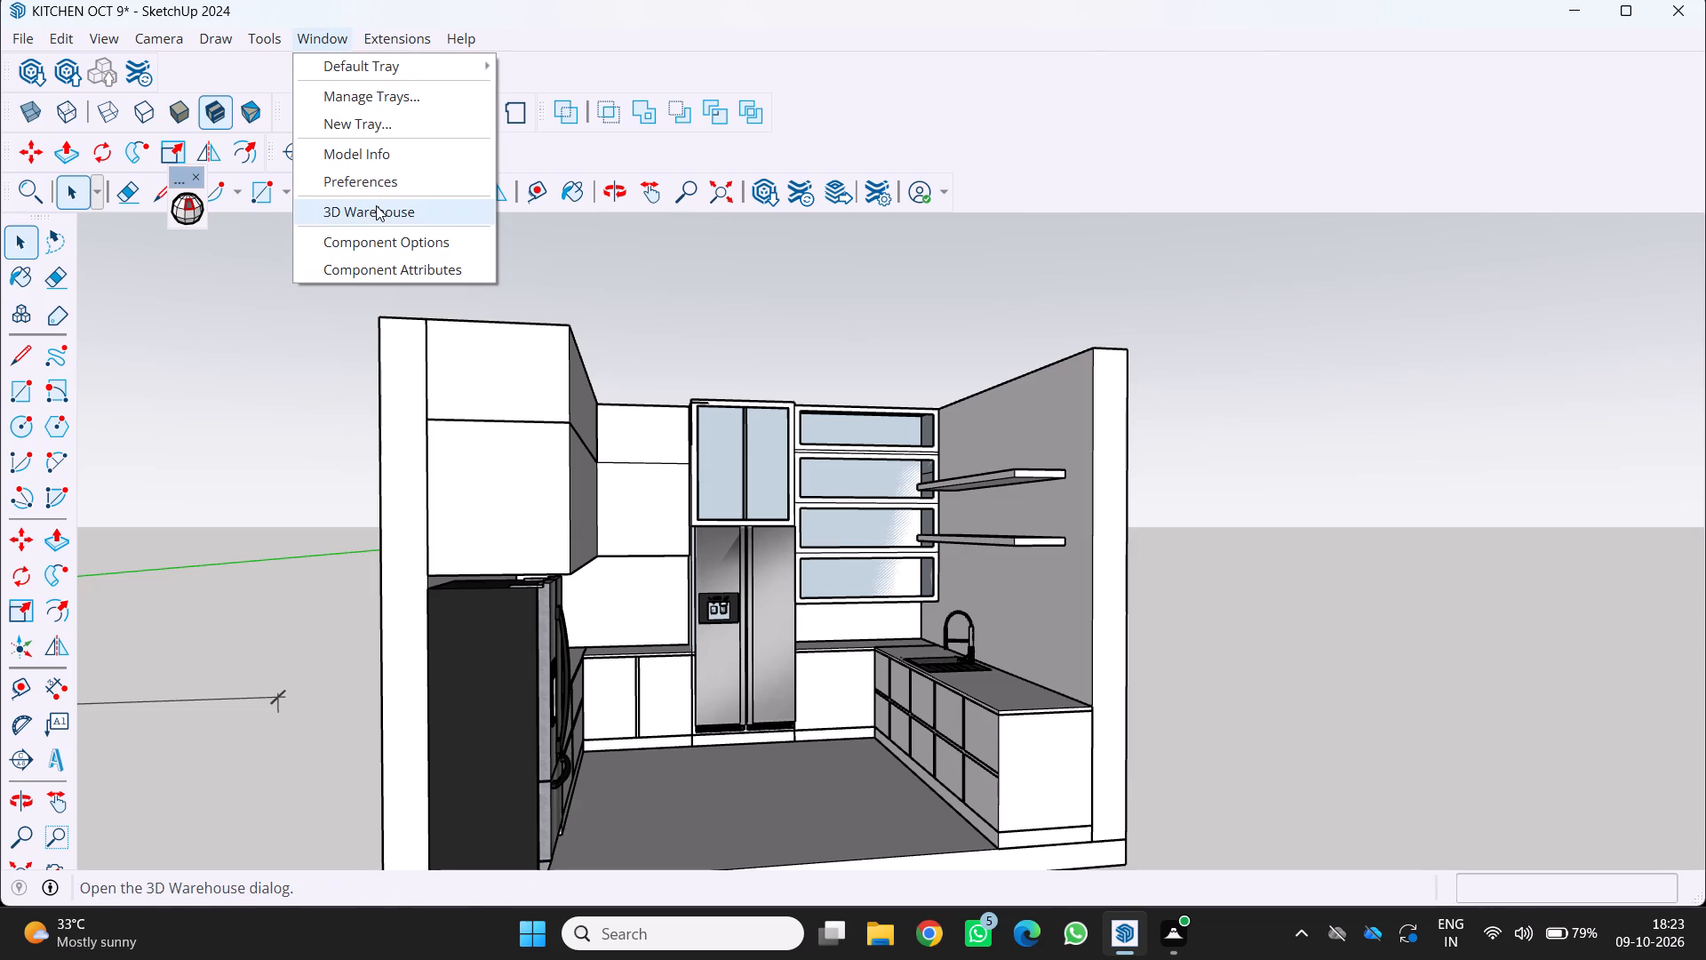
click(376, 205)
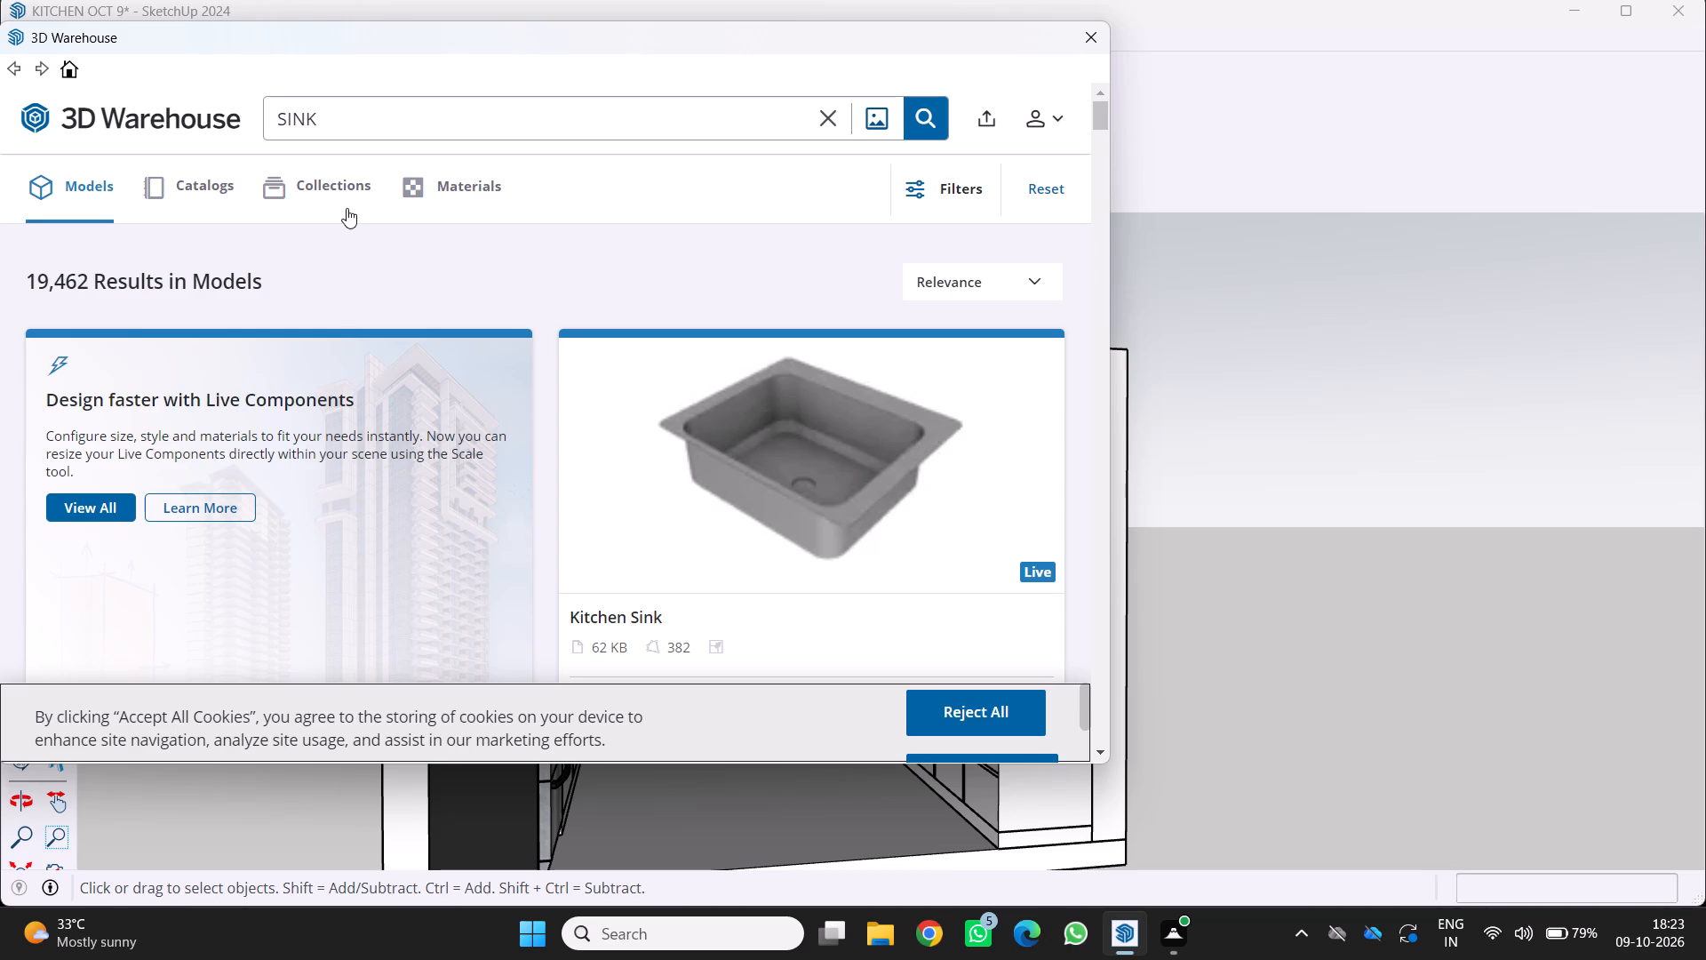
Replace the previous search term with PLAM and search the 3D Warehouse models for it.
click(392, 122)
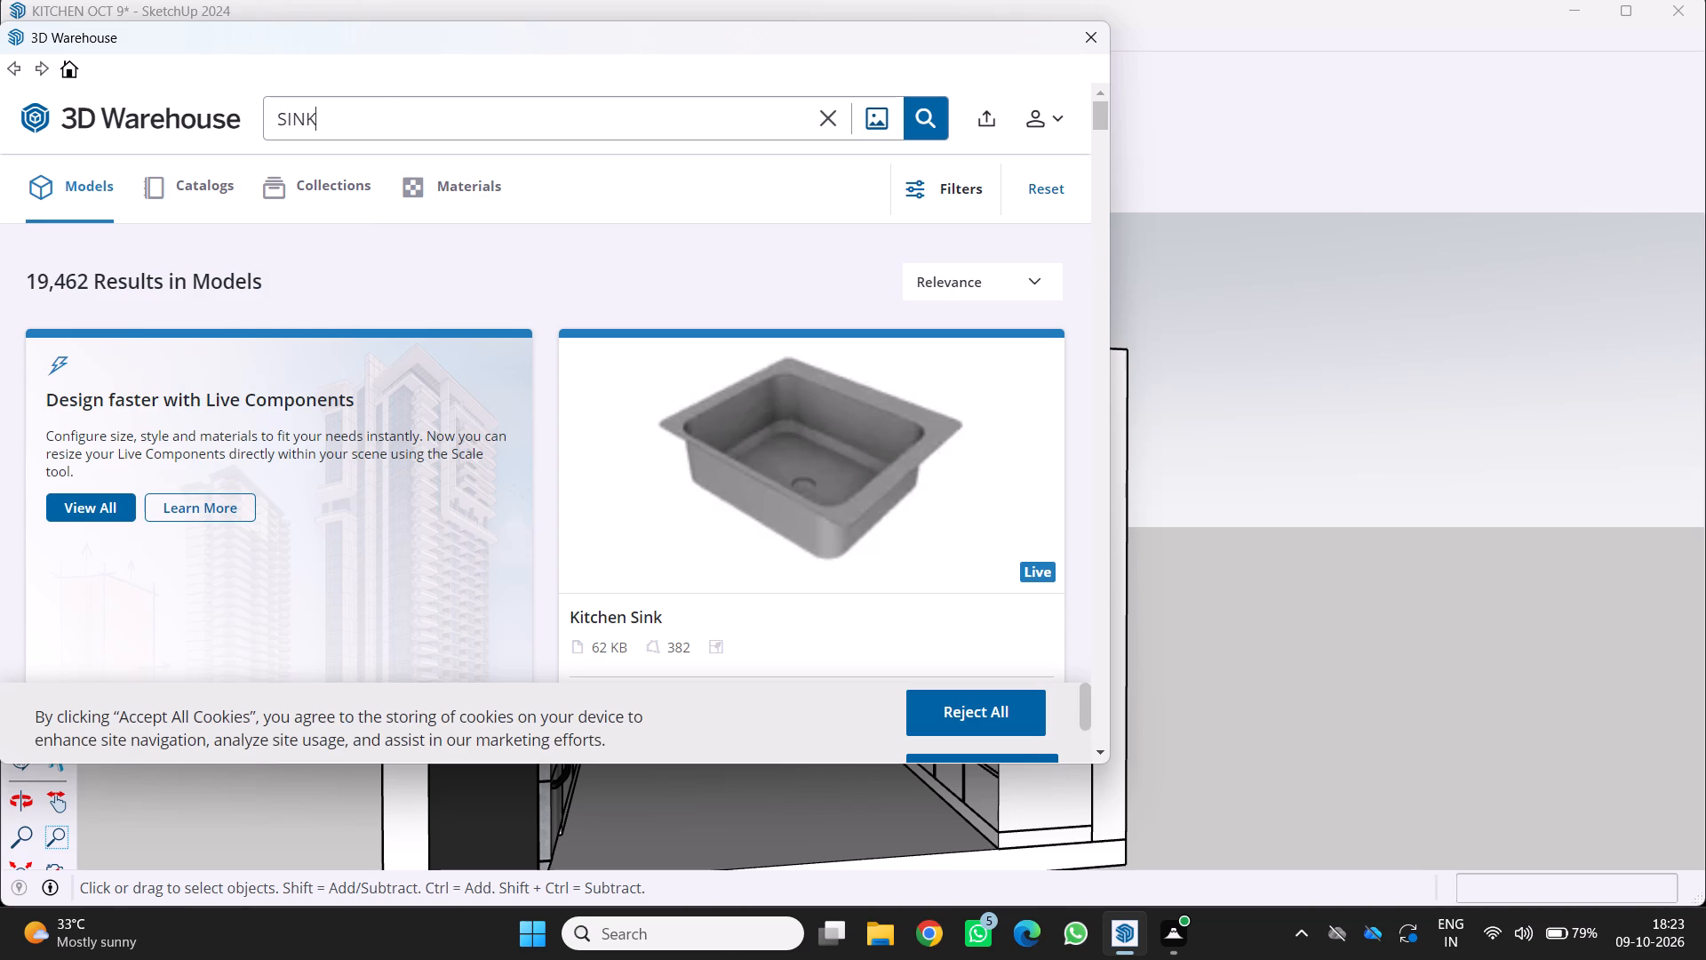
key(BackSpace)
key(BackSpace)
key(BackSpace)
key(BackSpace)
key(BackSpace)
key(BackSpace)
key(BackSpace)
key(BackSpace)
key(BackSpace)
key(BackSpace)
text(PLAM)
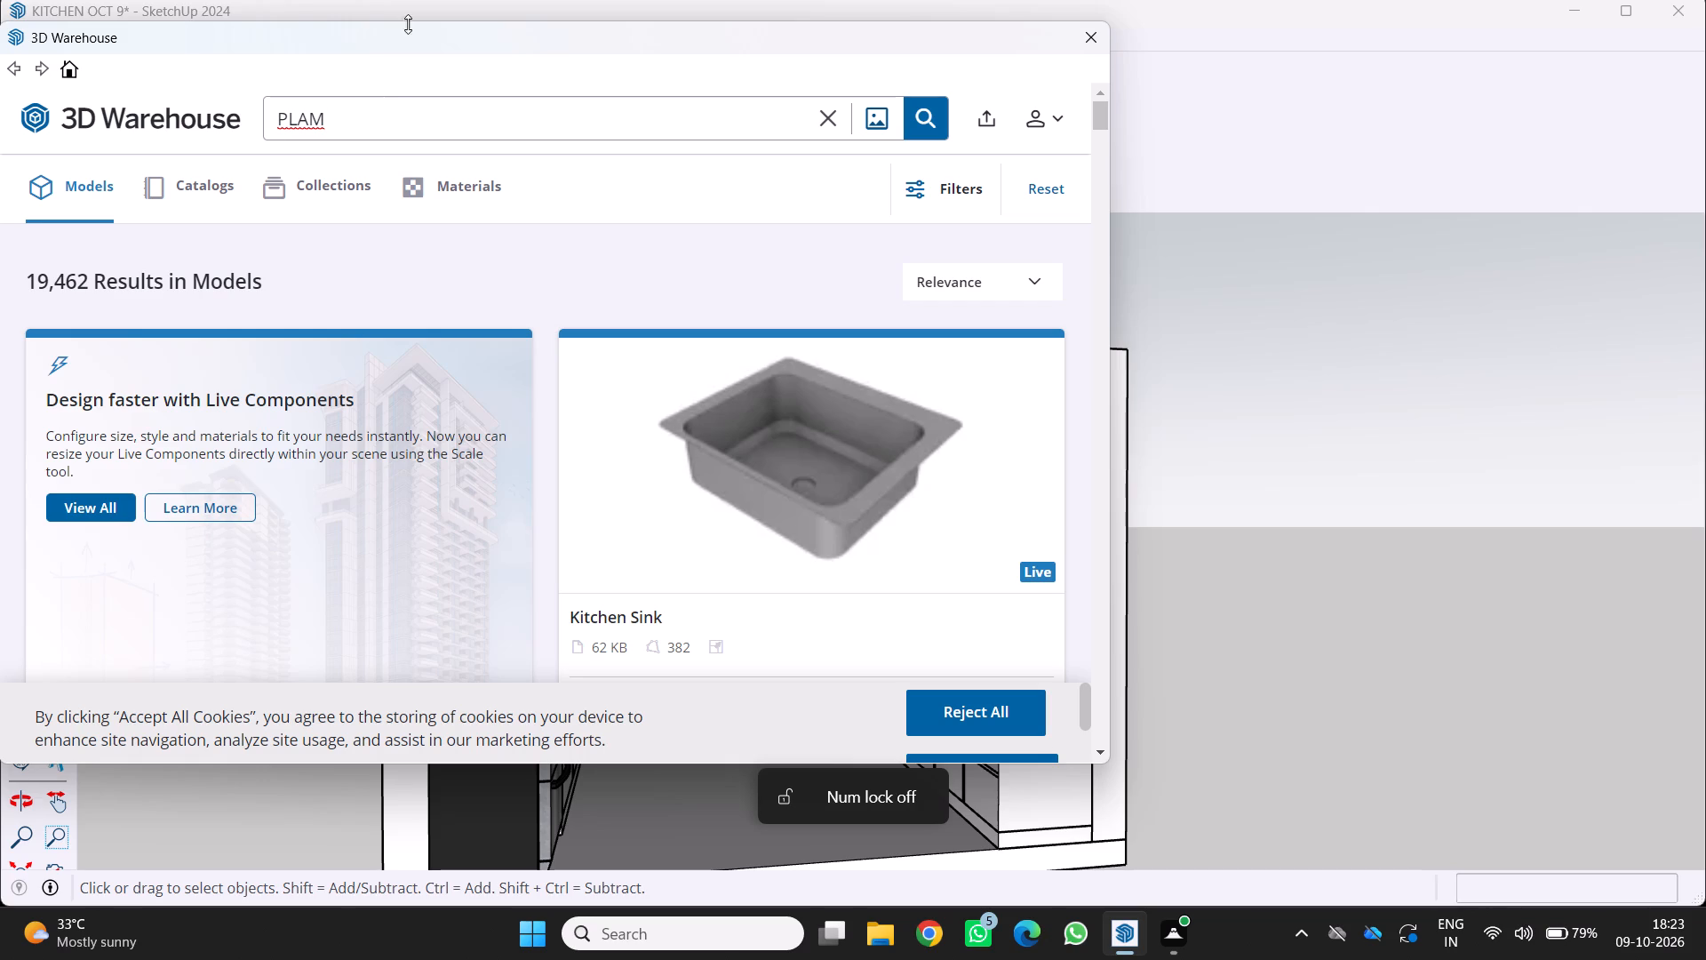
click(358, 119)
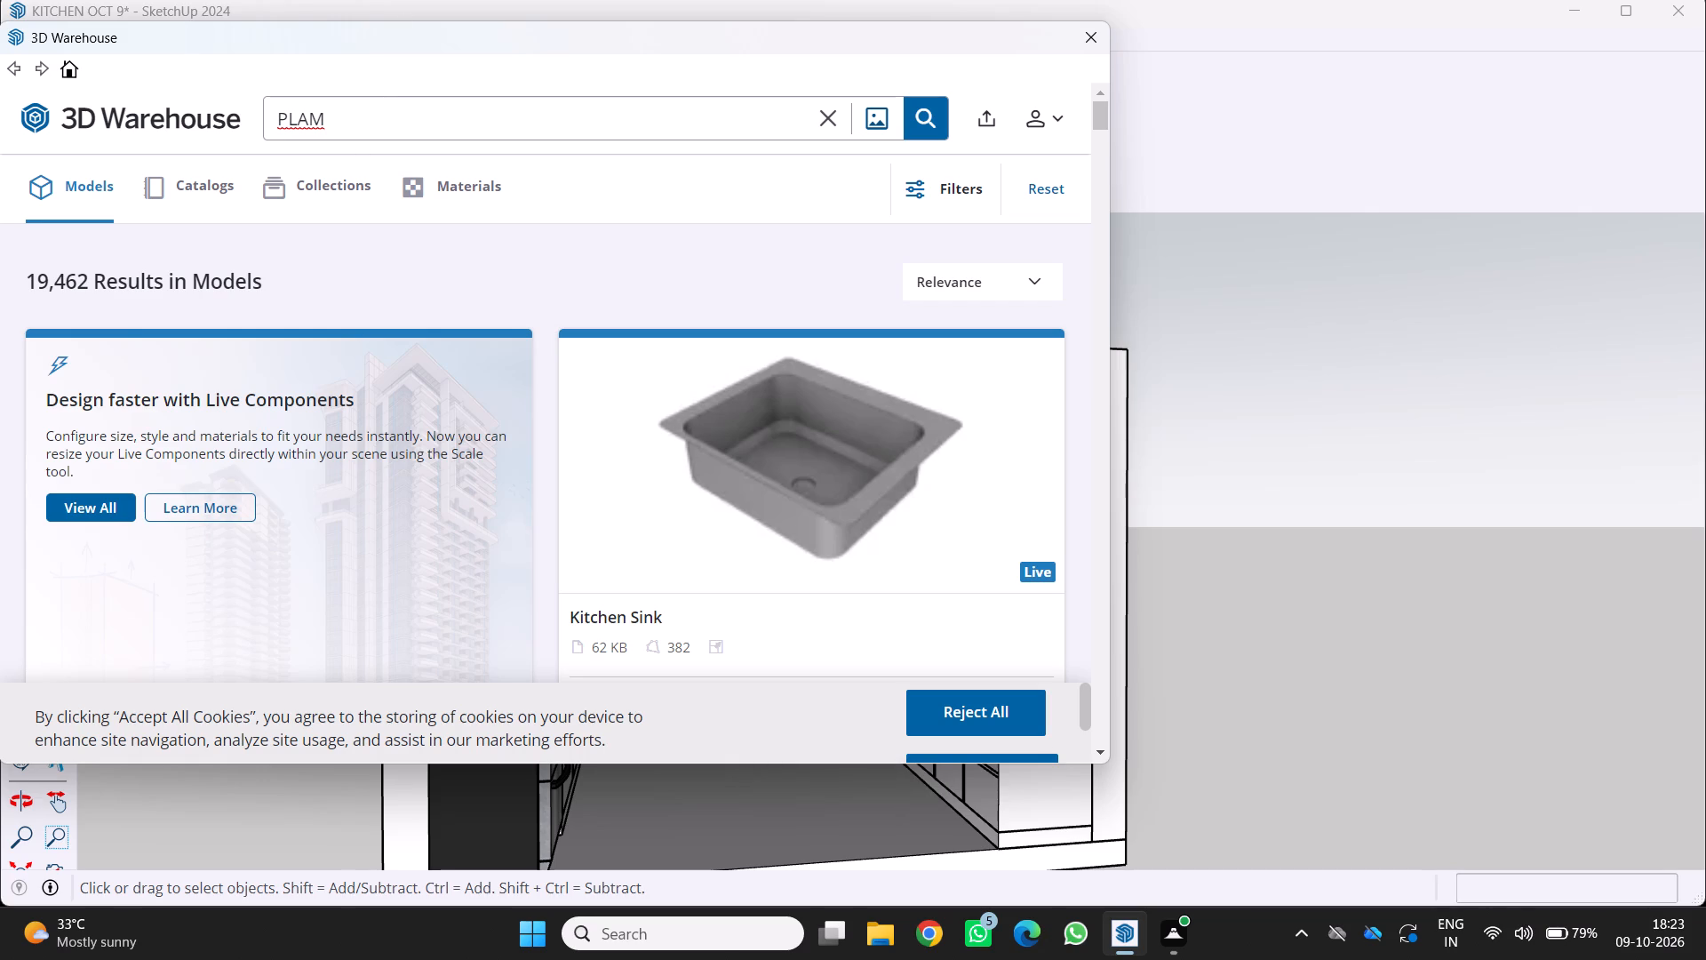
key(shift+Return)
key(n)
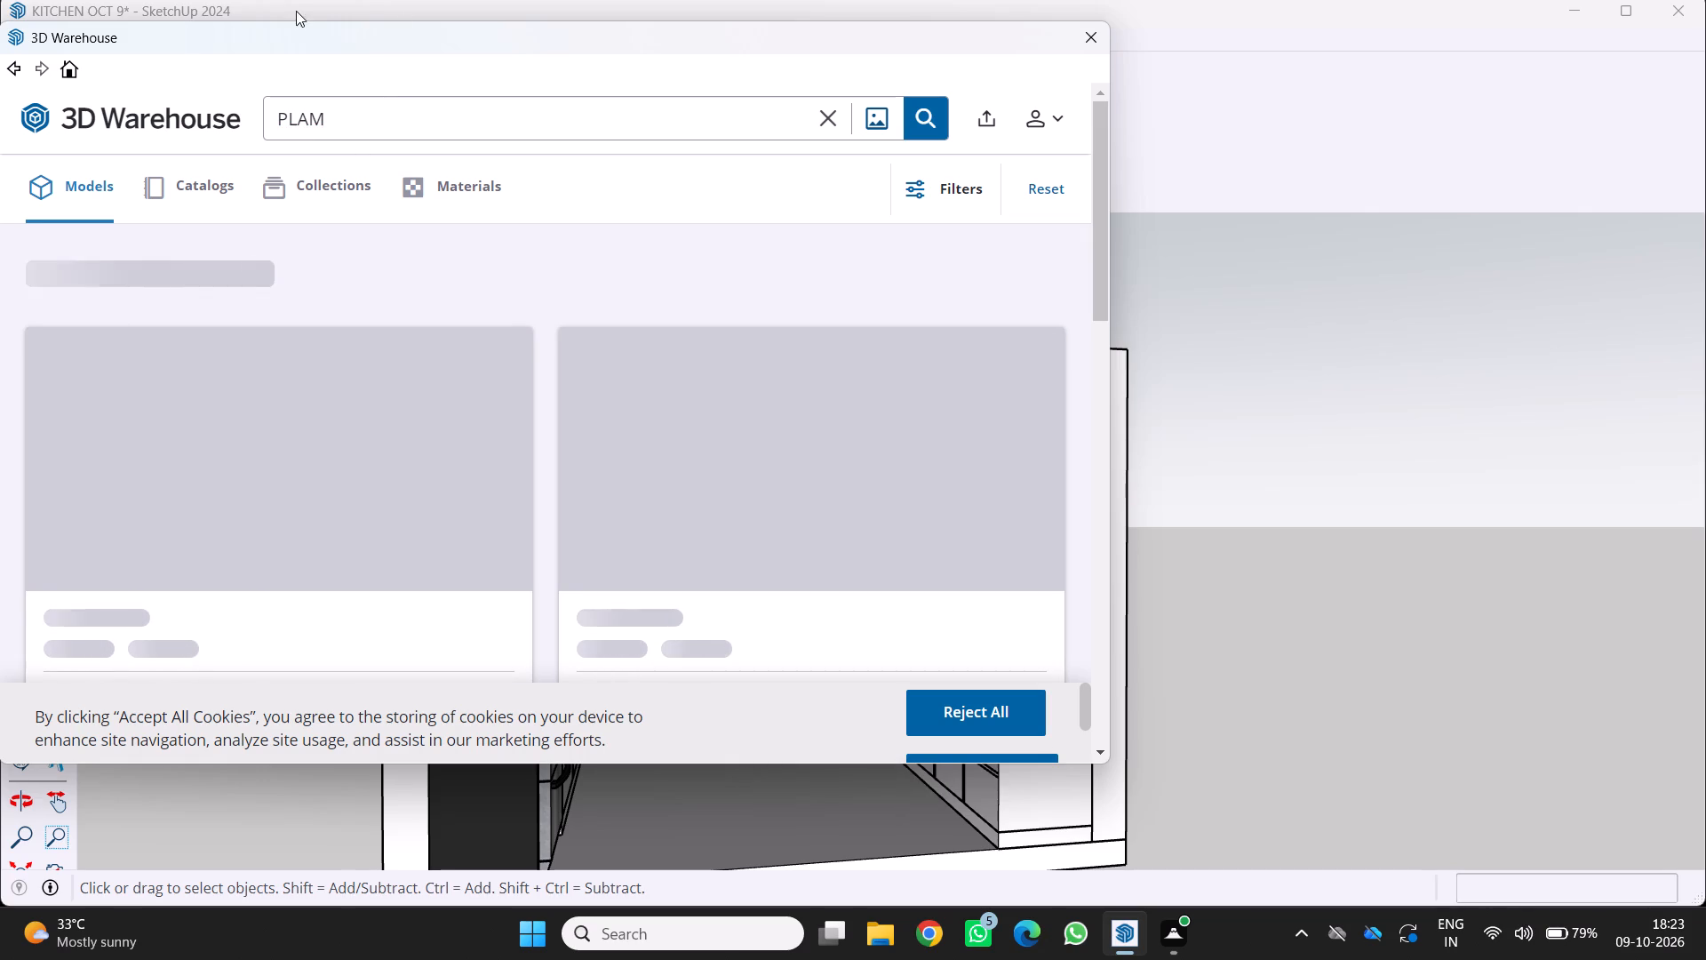
Correct the search term to PLANT and look through the matching models for a potted plant.
click(338, 123)
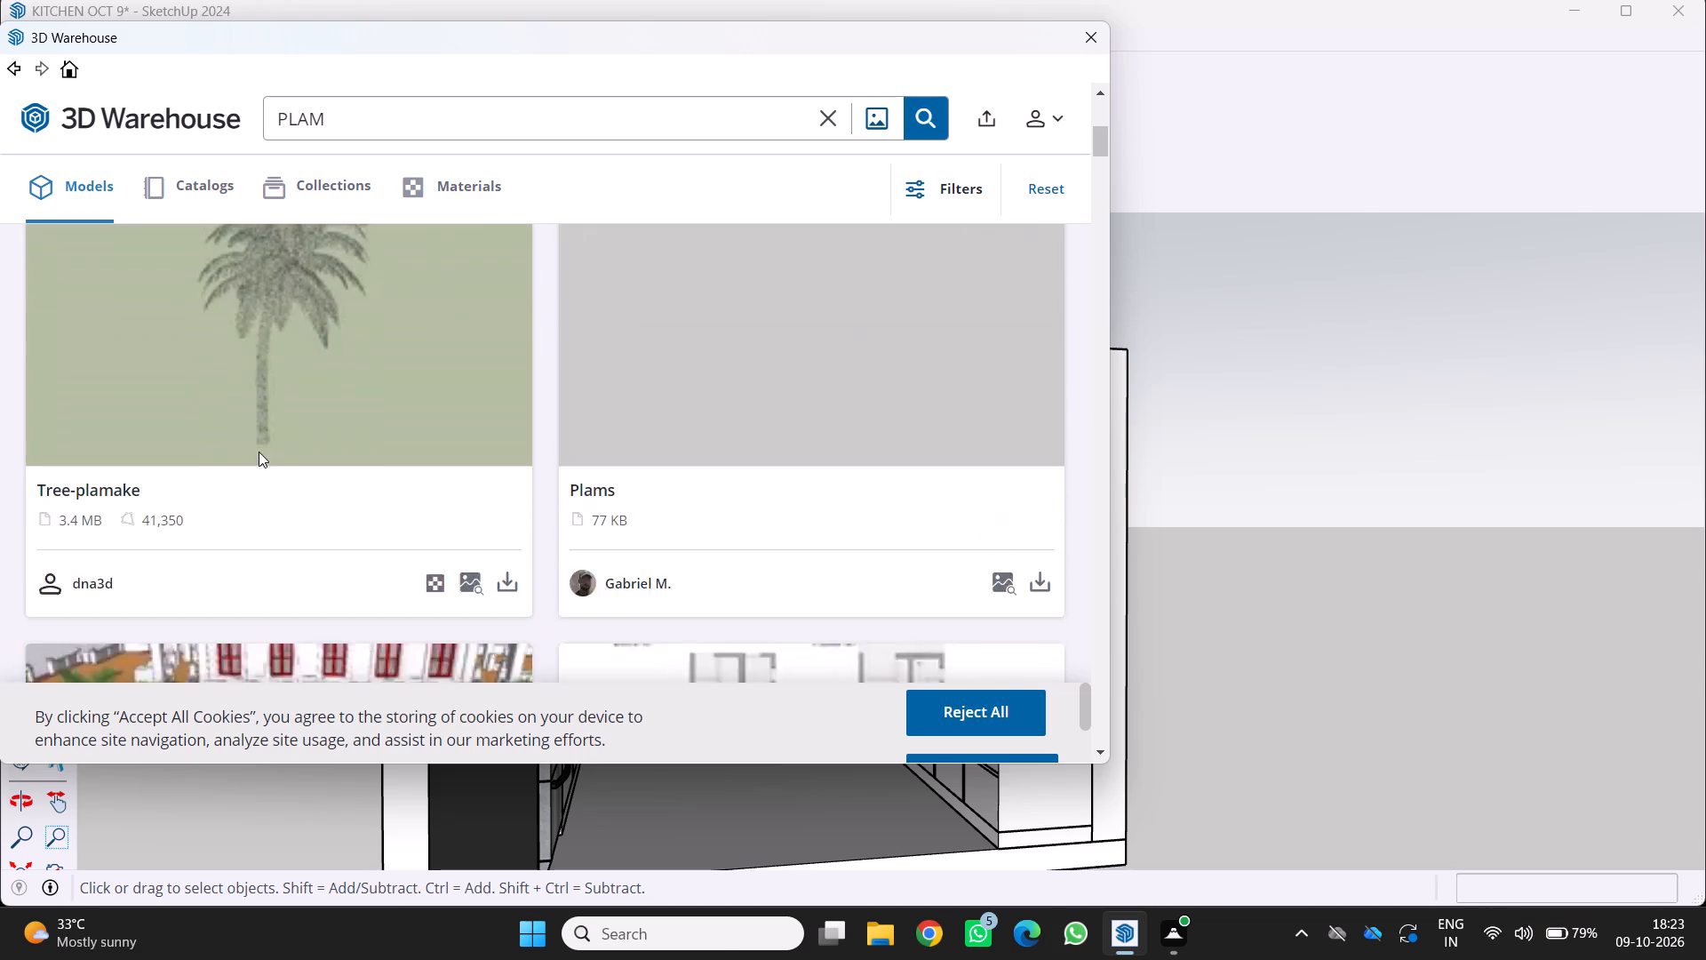
click(345, 123)
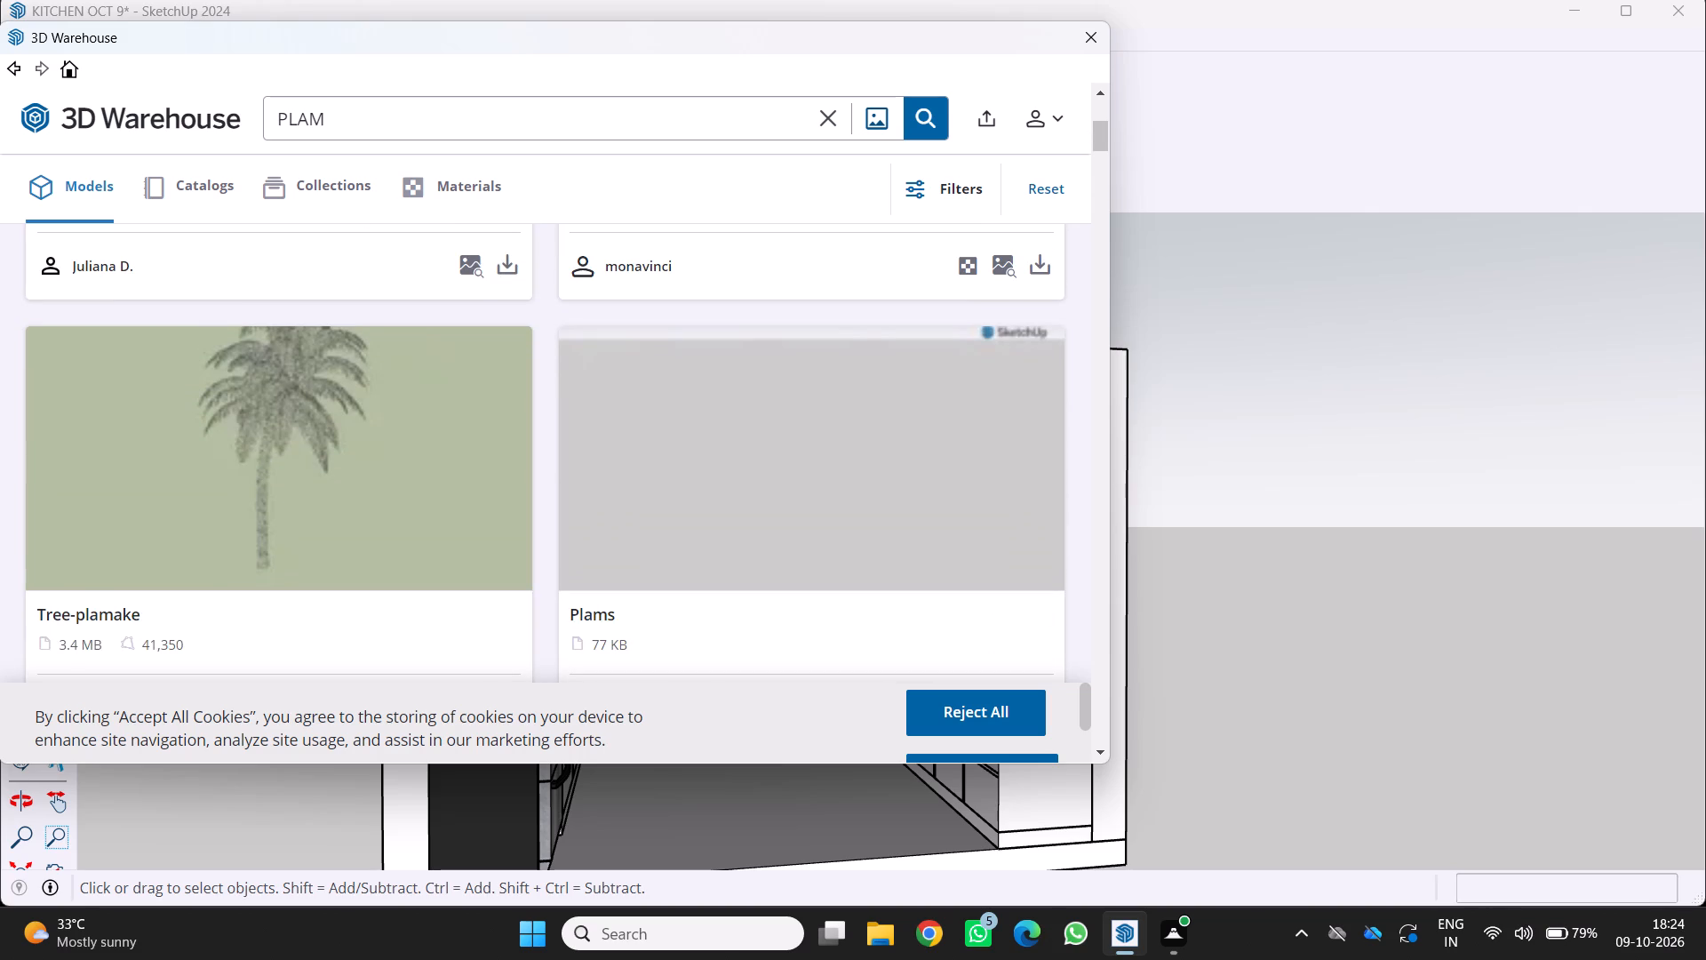
key(BackSpace)
text(NT)
click(929, 108)
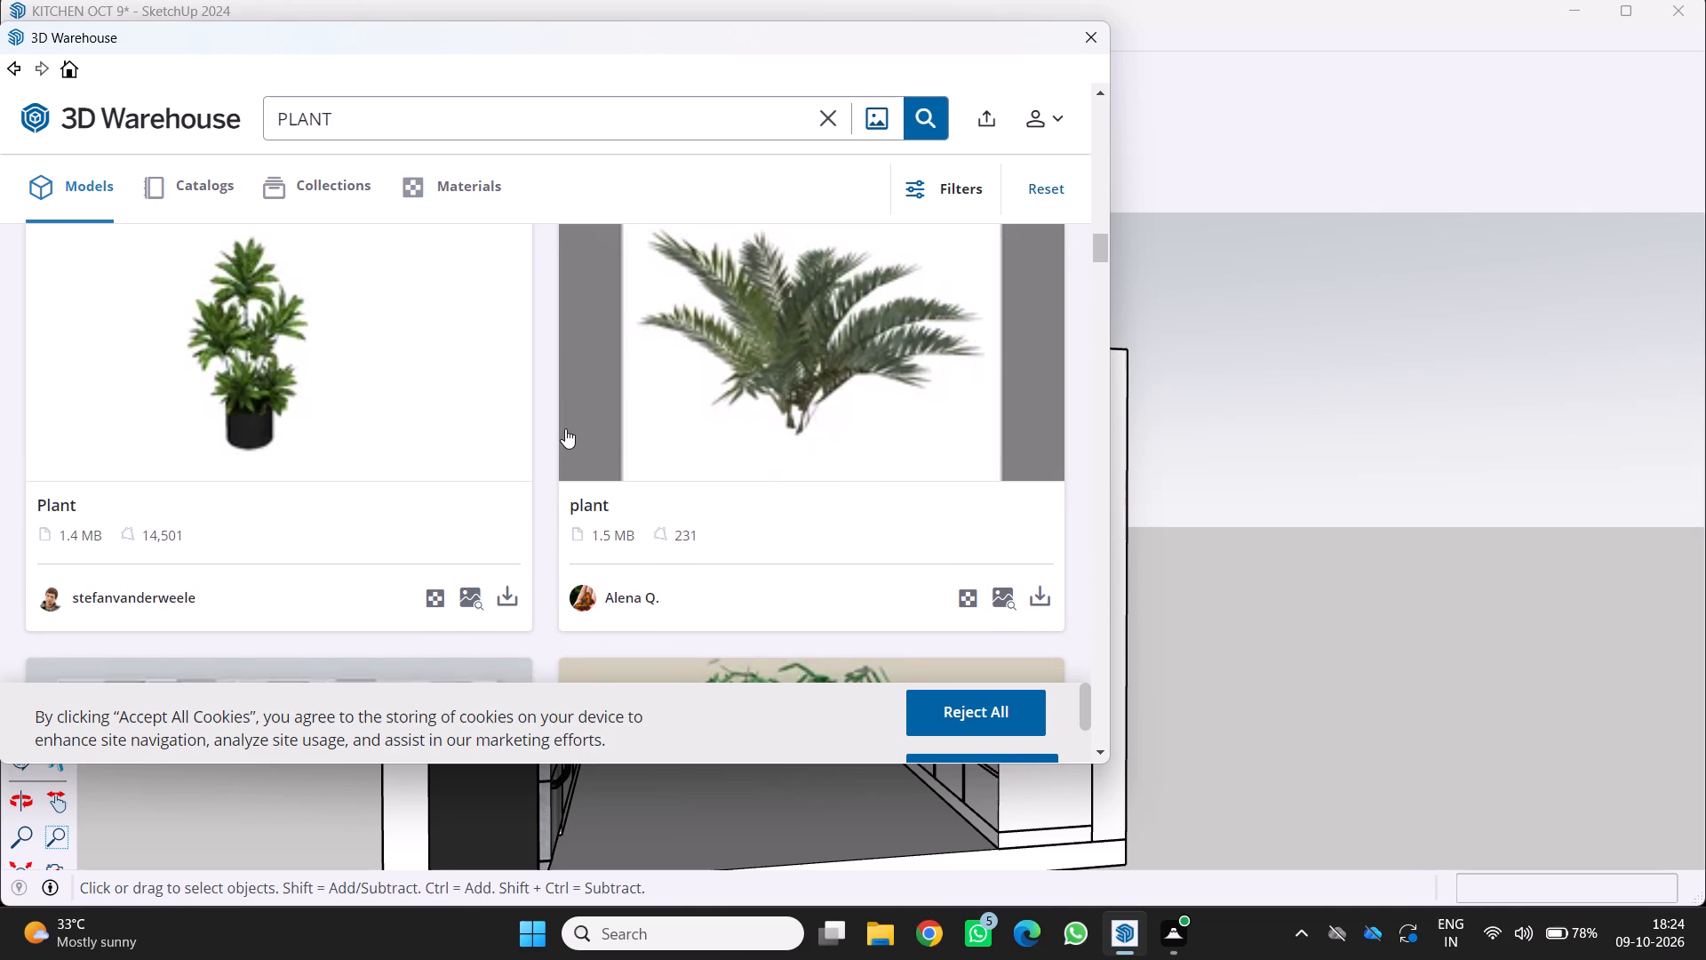
Download the 1.4 MB "Plant" model in a black pot and load it directly into the kitchen model.
click(504, 588)
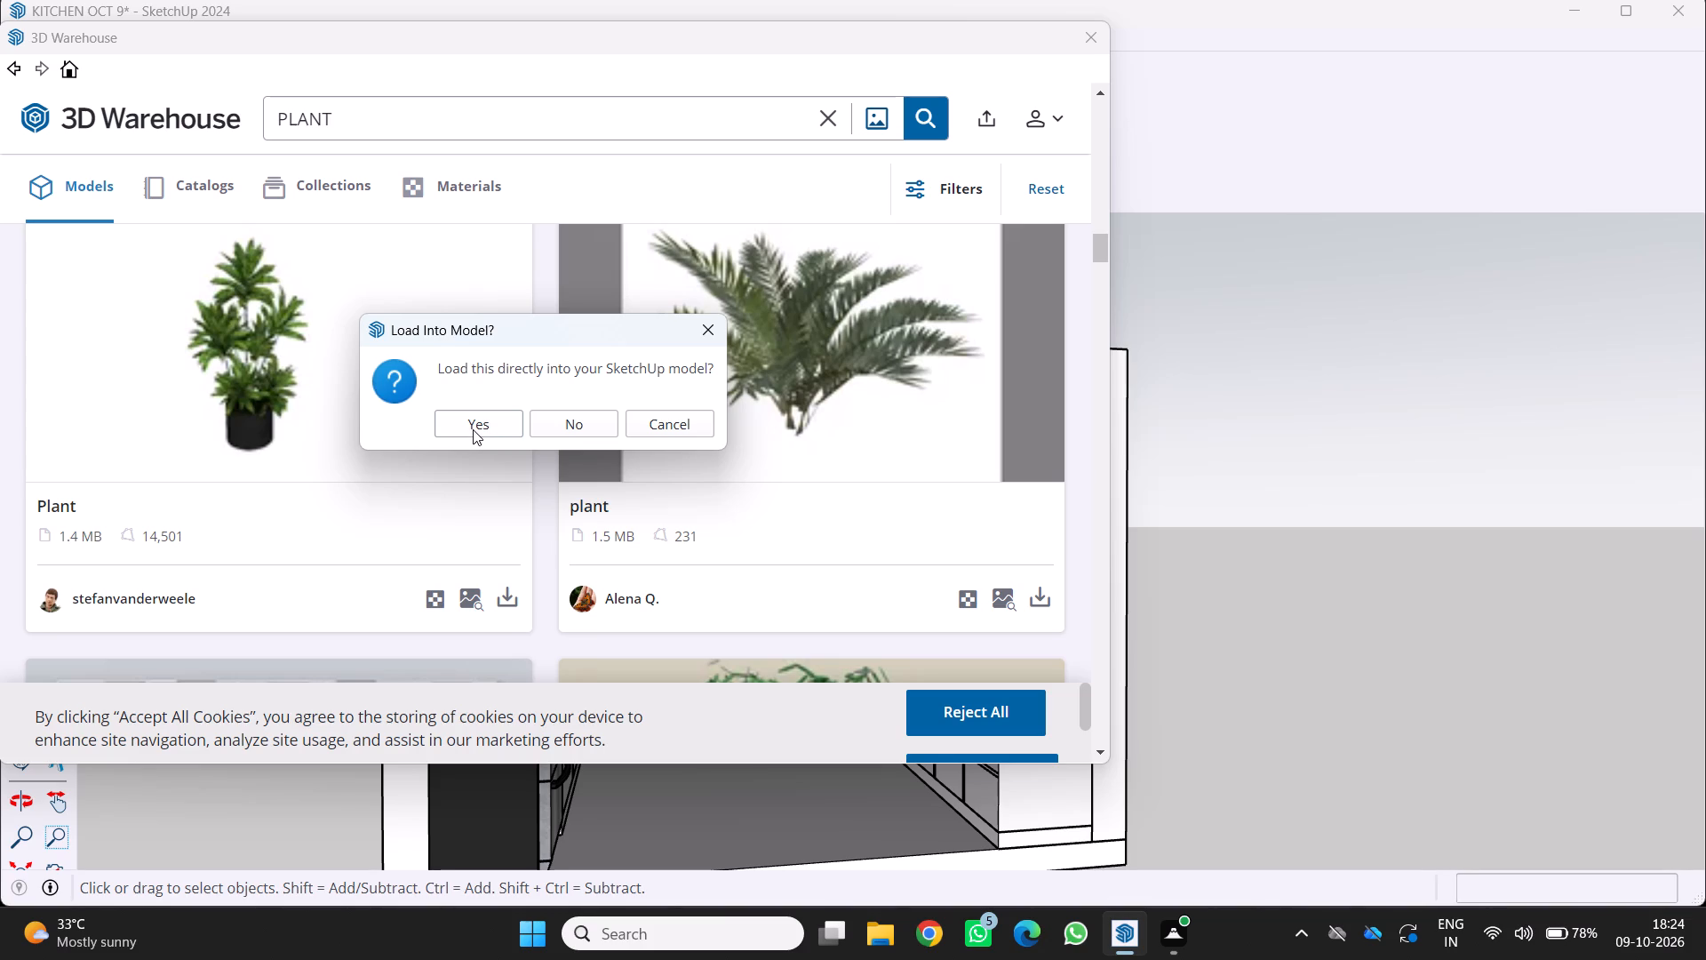
click(473, 429)
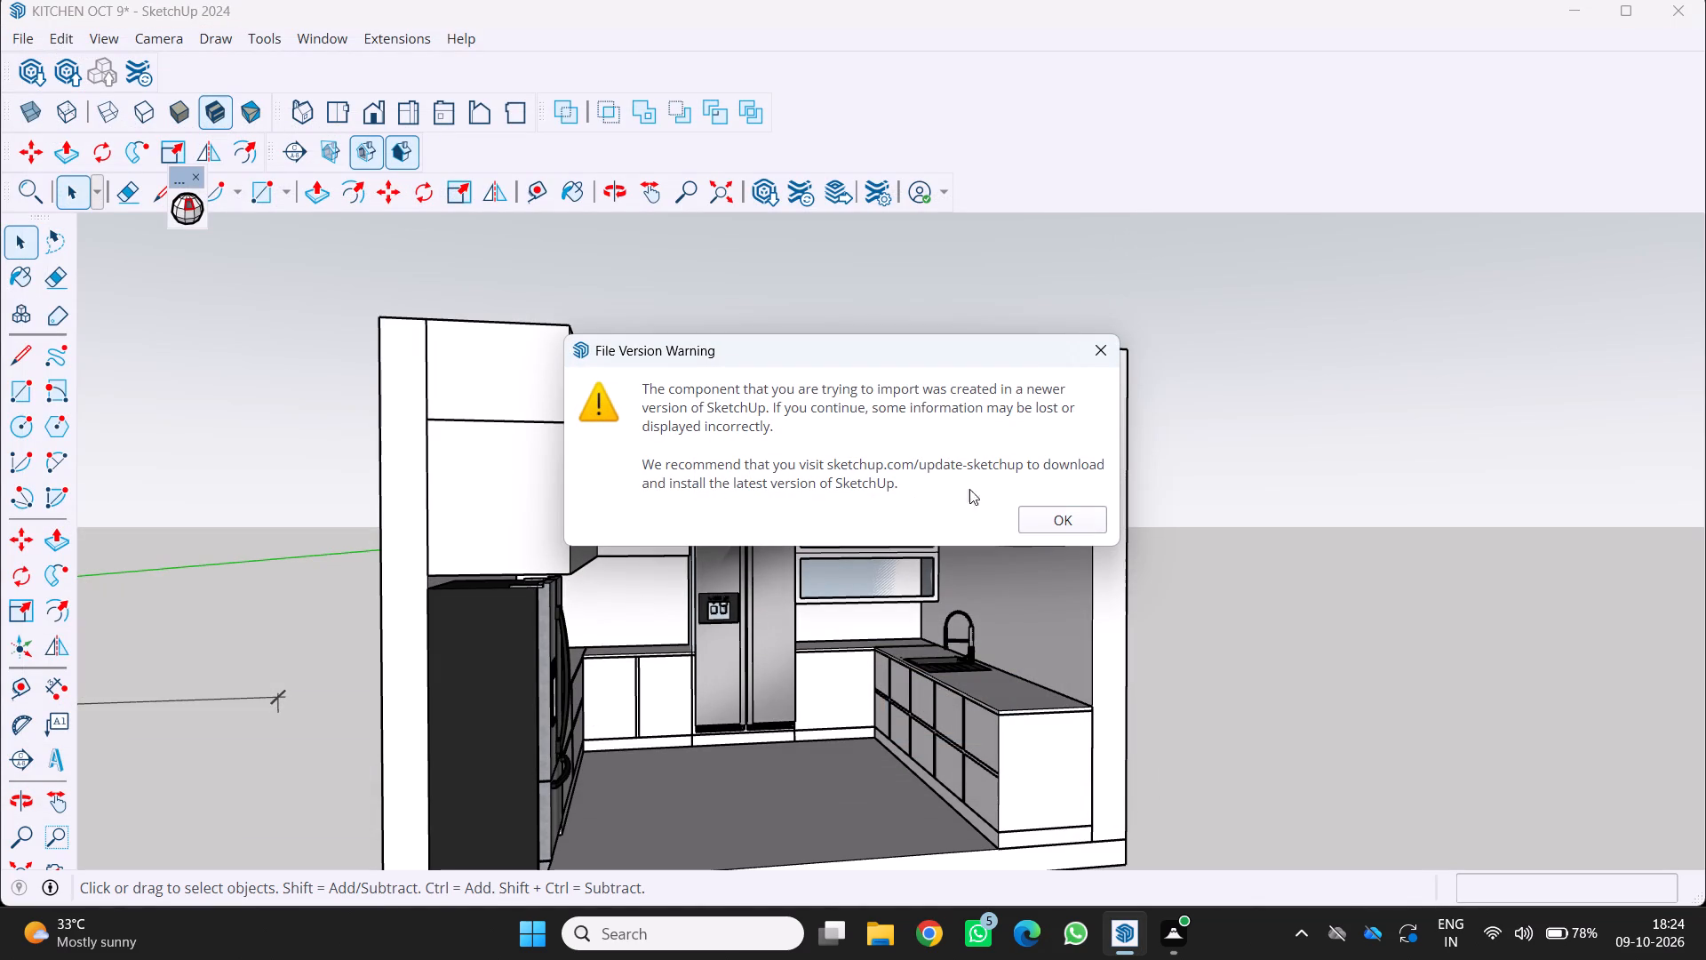
click(1075, 516)
Place the downloaded potted plant on the open ground outside the kitchen, beside the wall on the black refrigerator's side.
scroll(850, 672, up, 2)
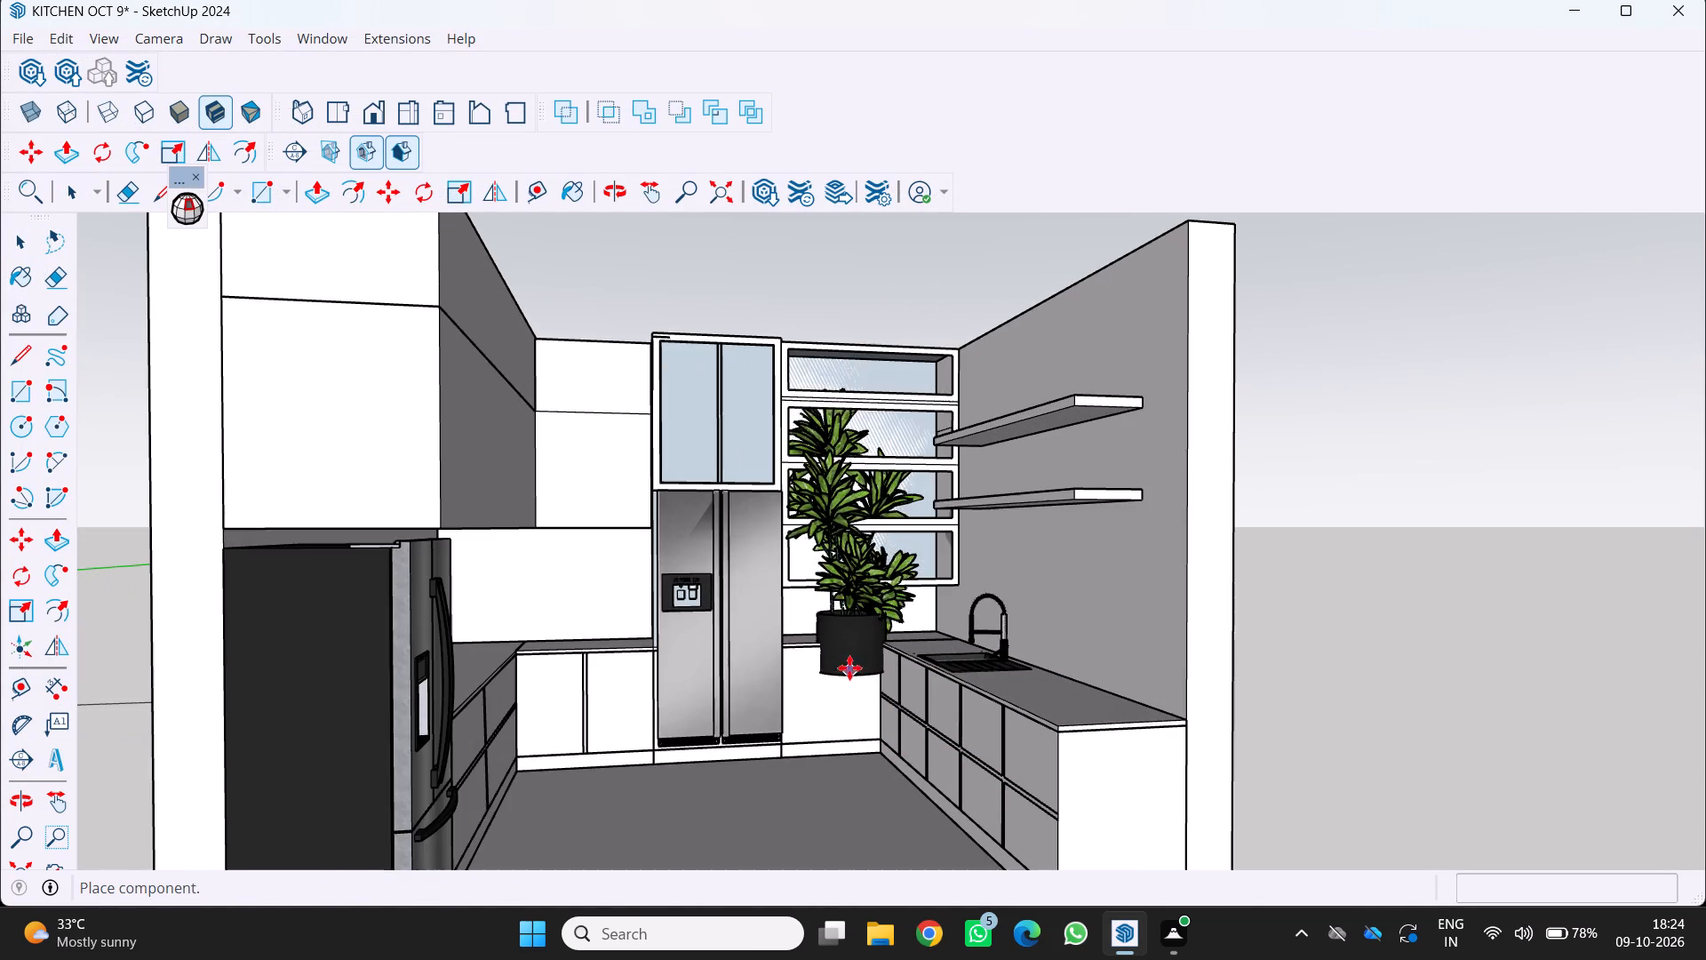
middle_drag(902, 698, 886, 709)
scroll(893, 705, down, 5)
middle_drag(889, 706, 897, 711)
middle_drag(902, 711, 923, 720)
middle_click(927, 721)
middle_drag(934, 725, 945, 740)
middle_click(954, 746)
middle_drag(1070, 818, 1079, 830)
scroll(1083, 829, up, 1)
middle_click(1079, 830)
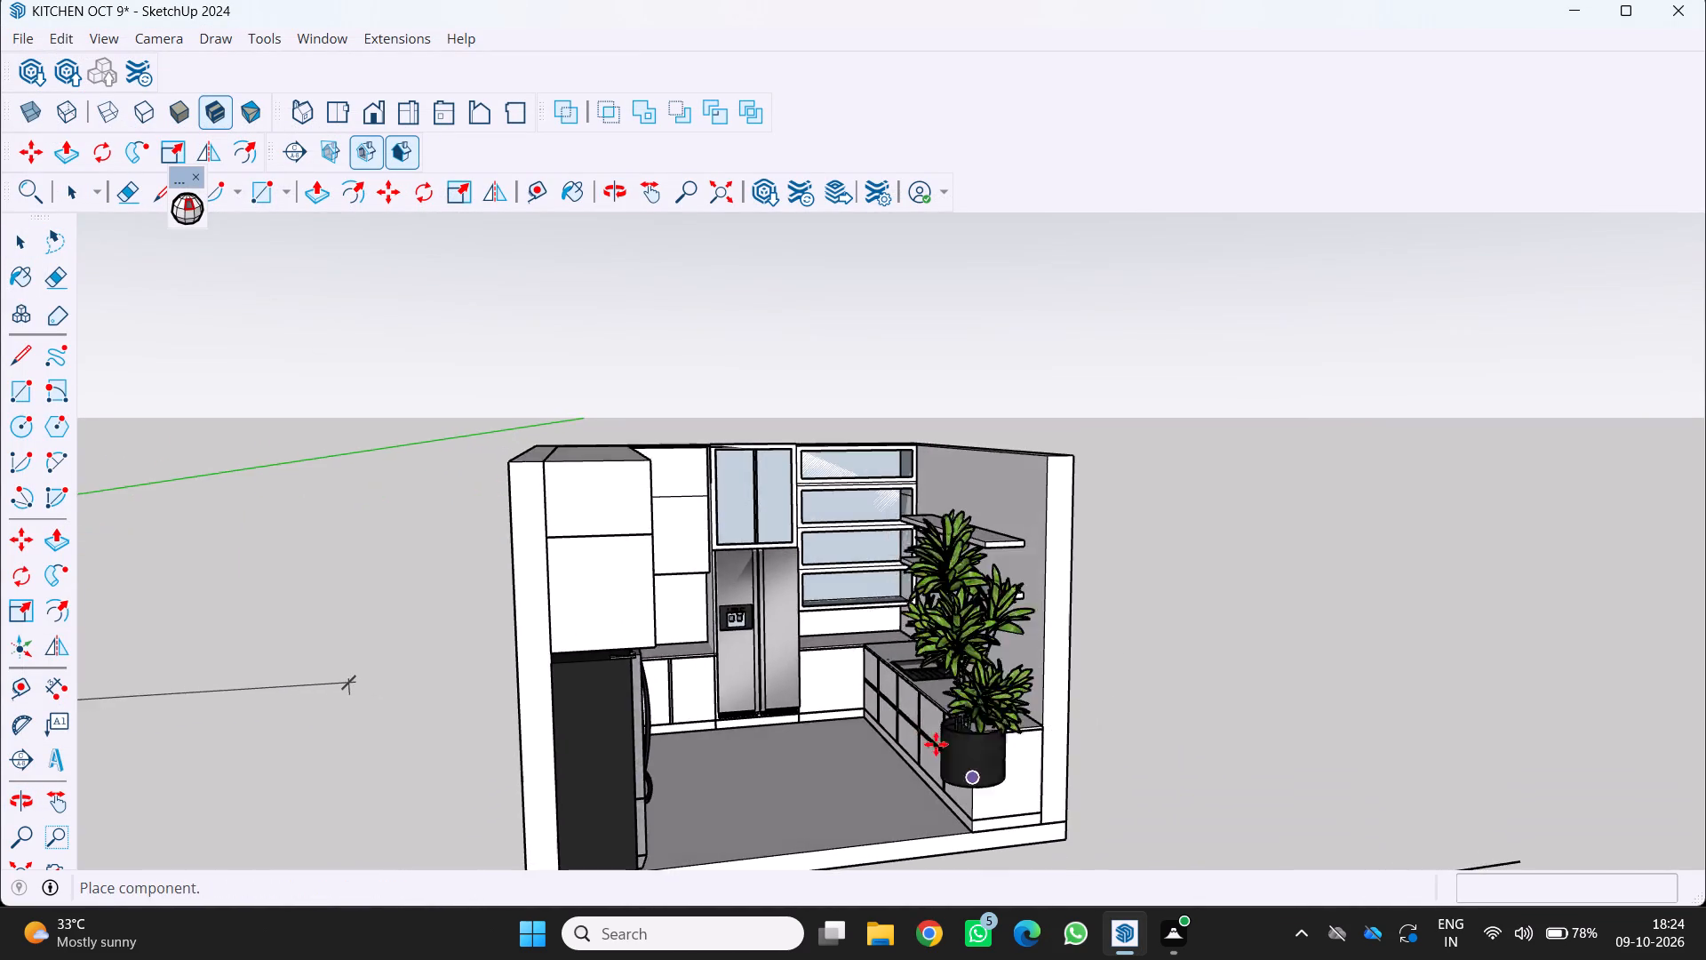
scroll(867, 679, up, 8)
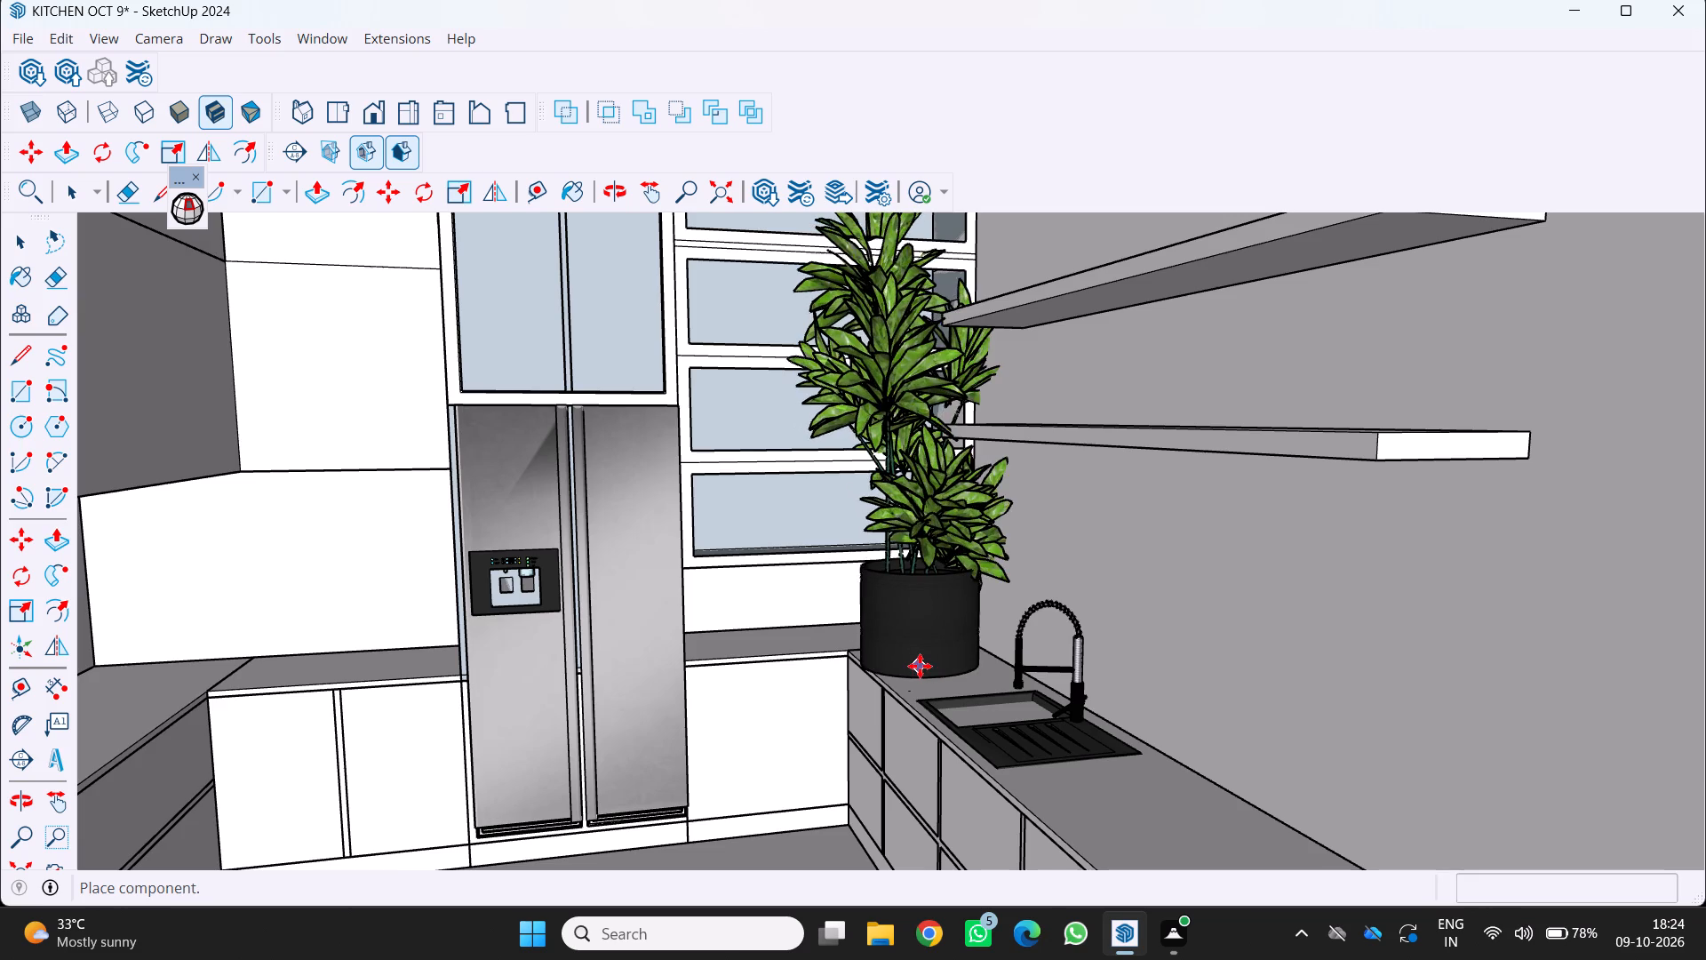
scroll(922, 668, up, 7)
scroll(944, 668, down, 9)
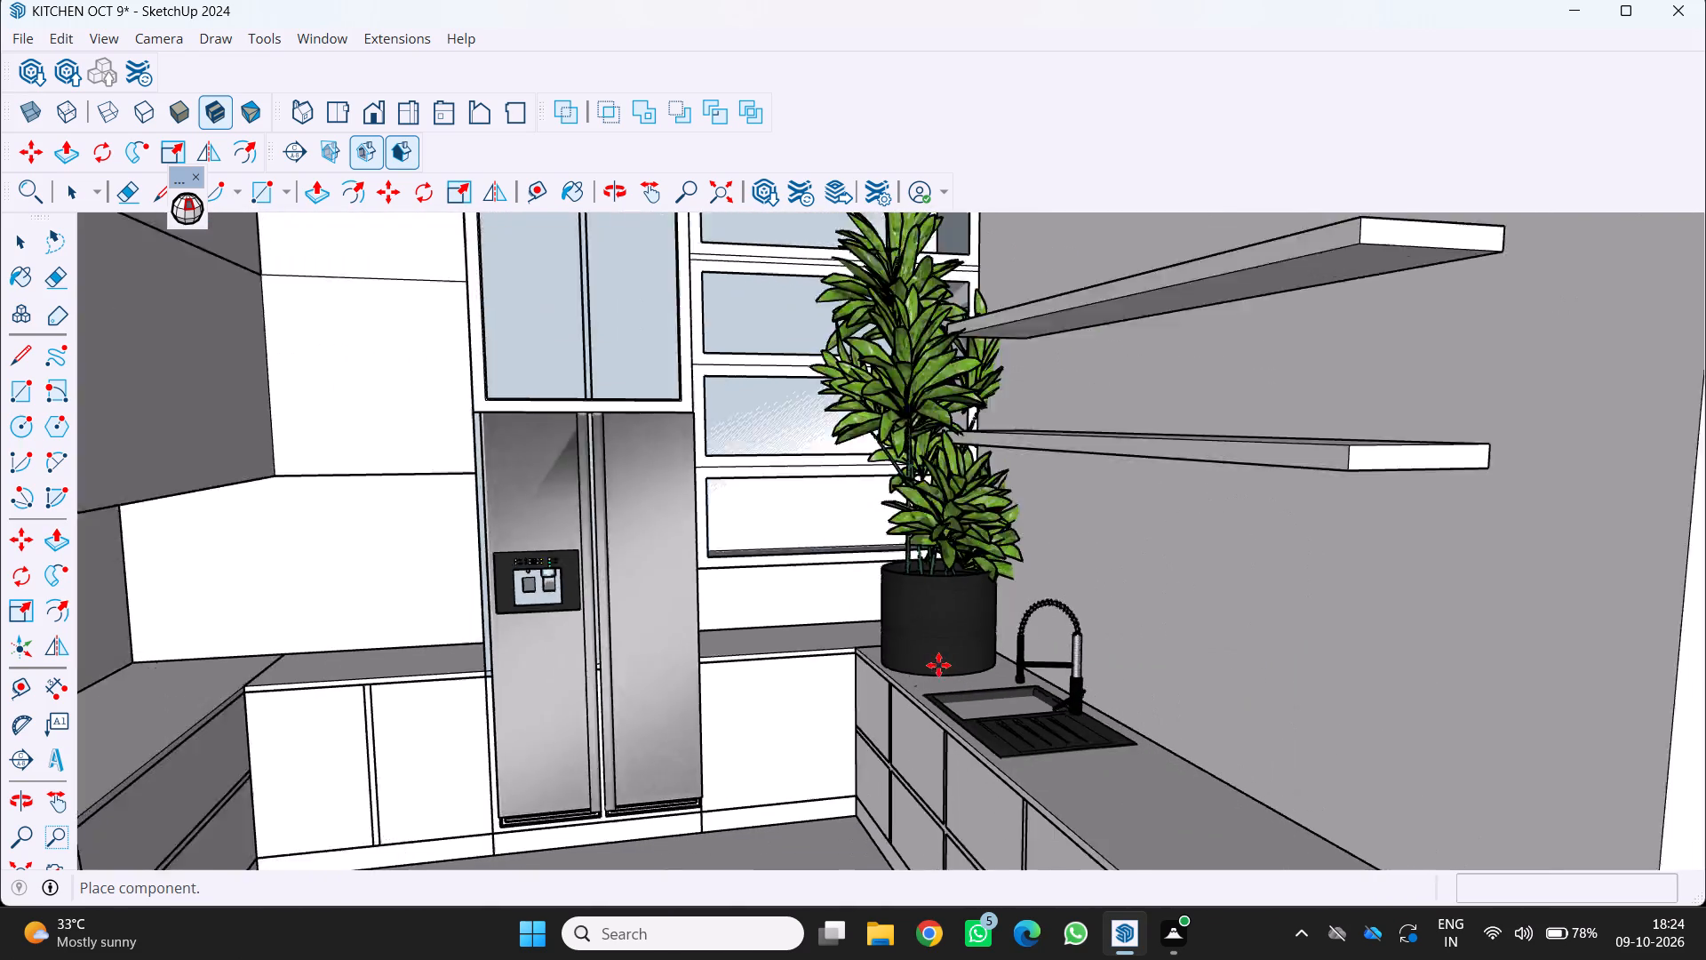
scroll(938, 665, down, 2)
scroll(809, 763, down, 12)
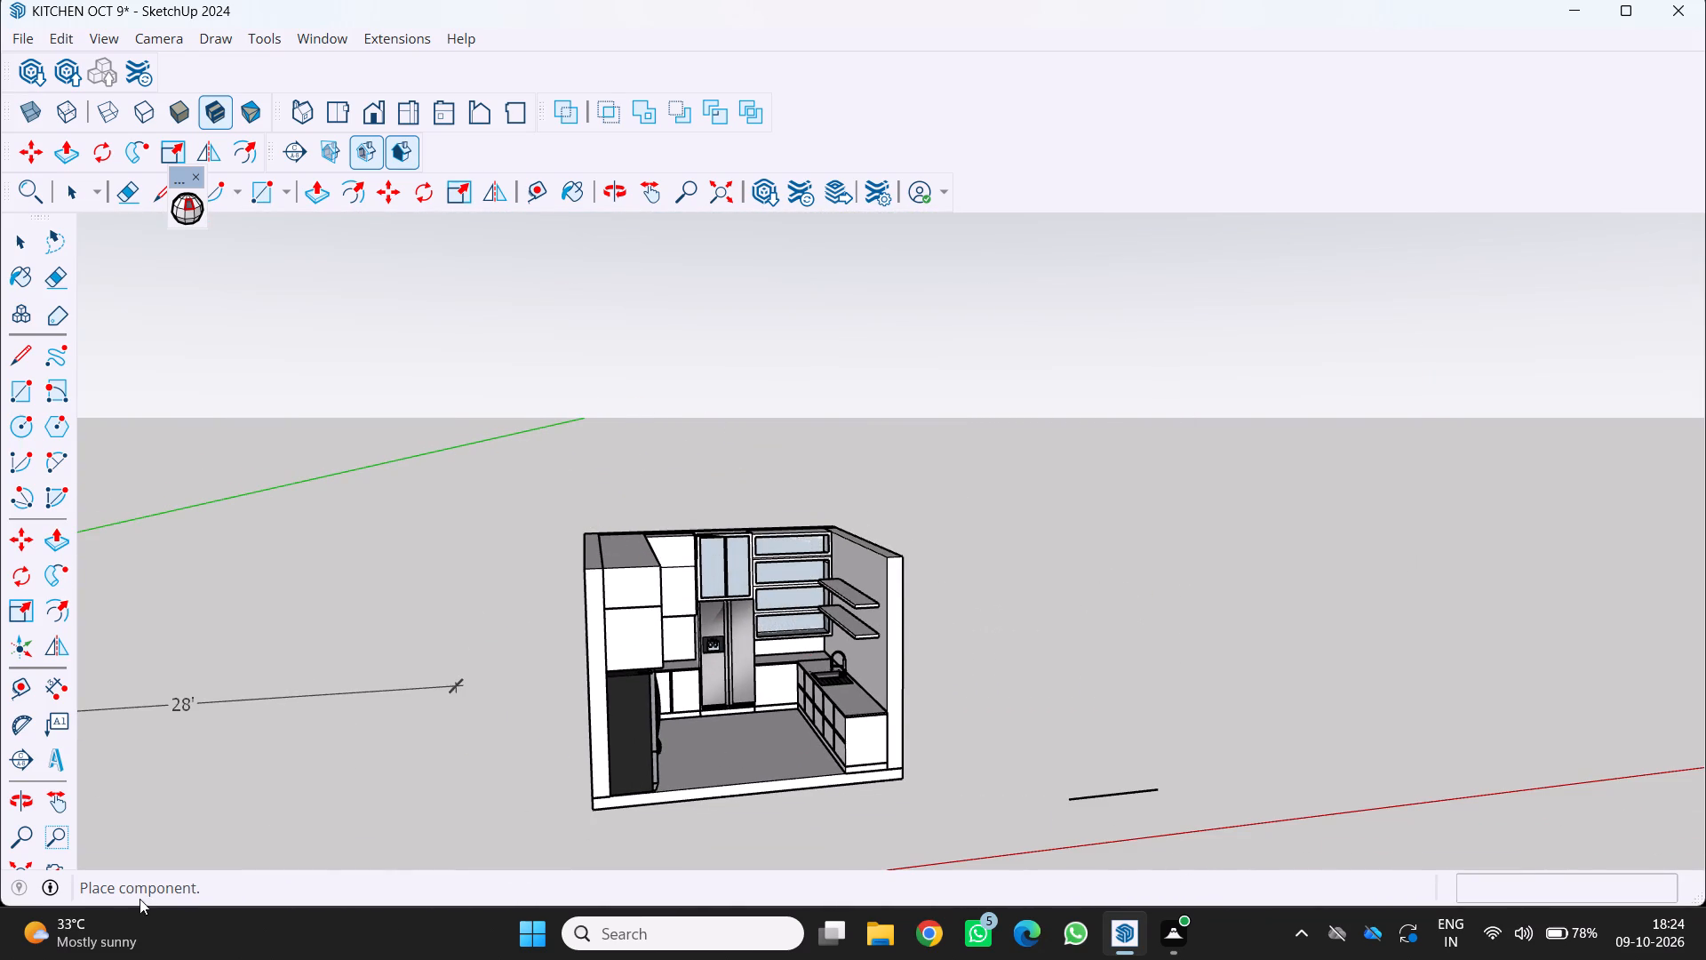
click(367, 790)
scroll(507, 712, up, 3)
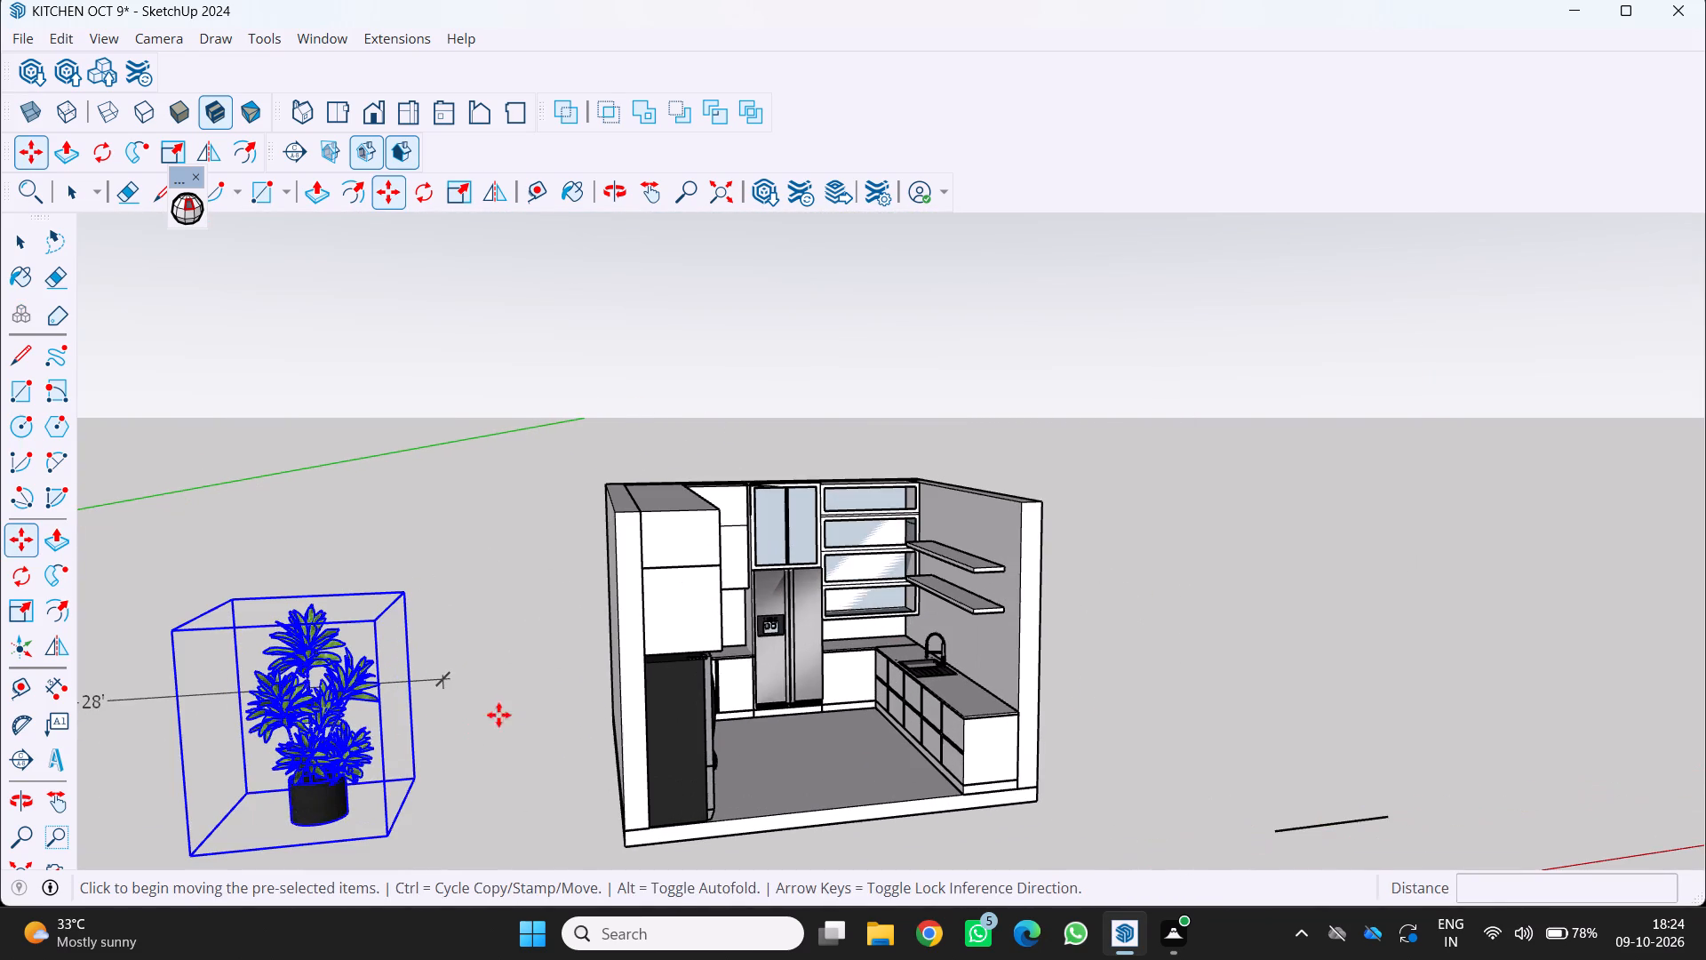
key(space)
Scale the potted plant down uniformly to a factor of about 0.52.
scroll(255, 757, up, 6)
scroll(477, 692, down, 9)
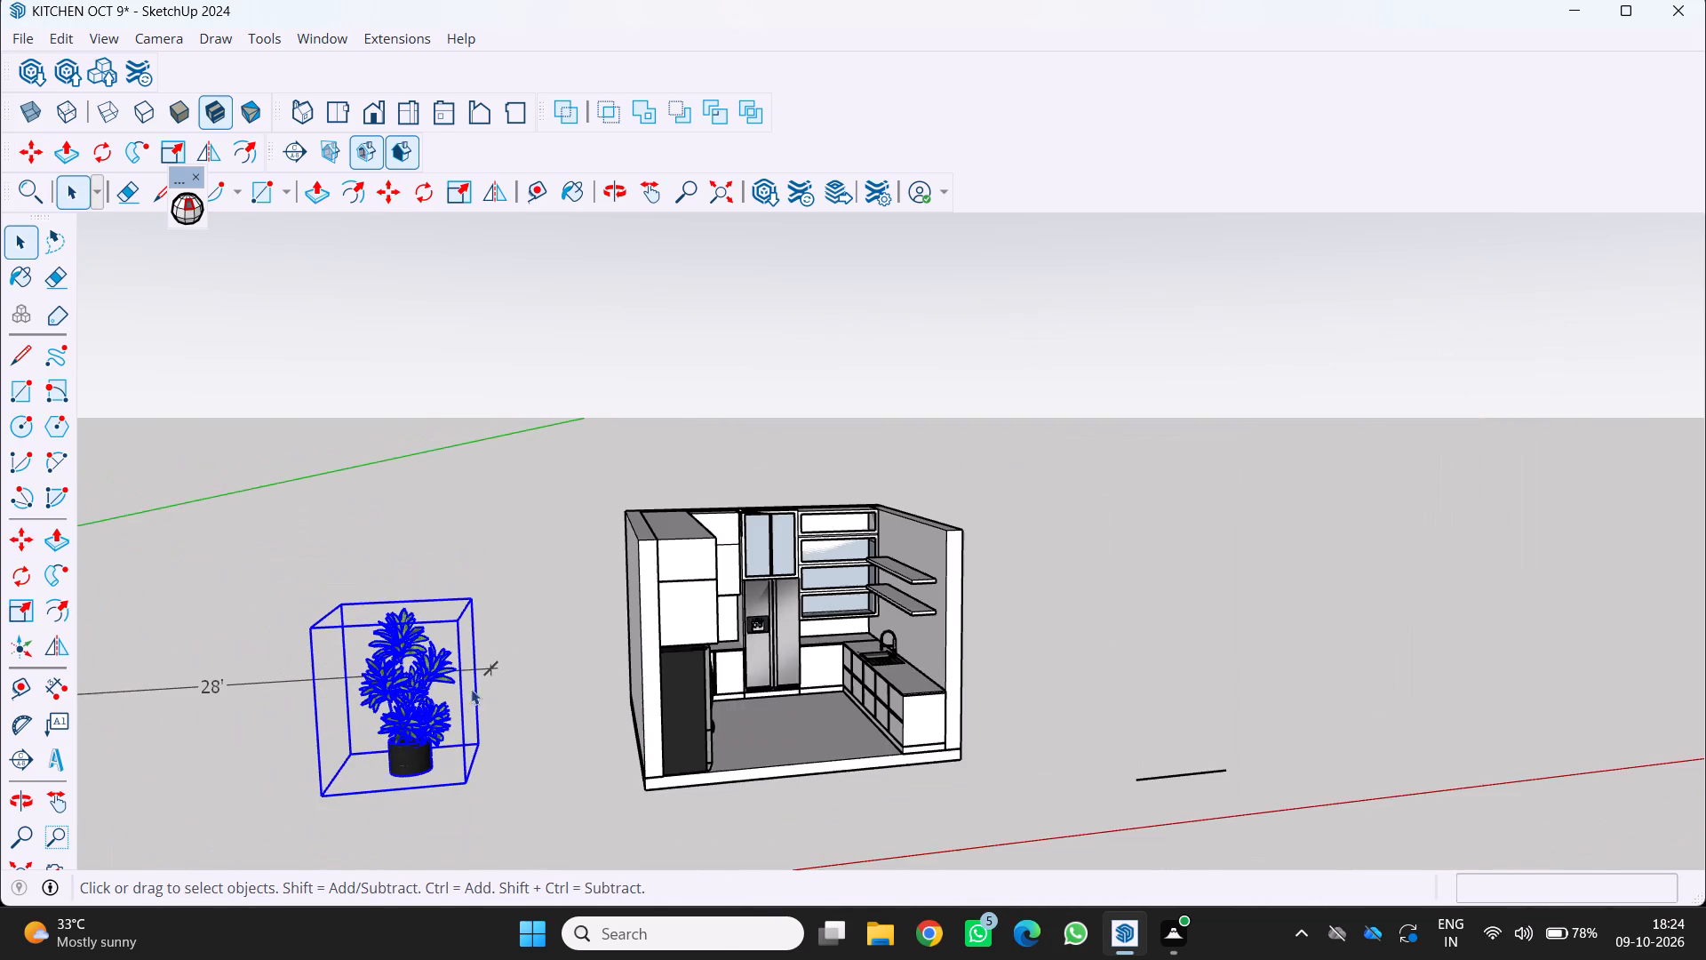
key(s)
scroll(349, 752, up, 2)
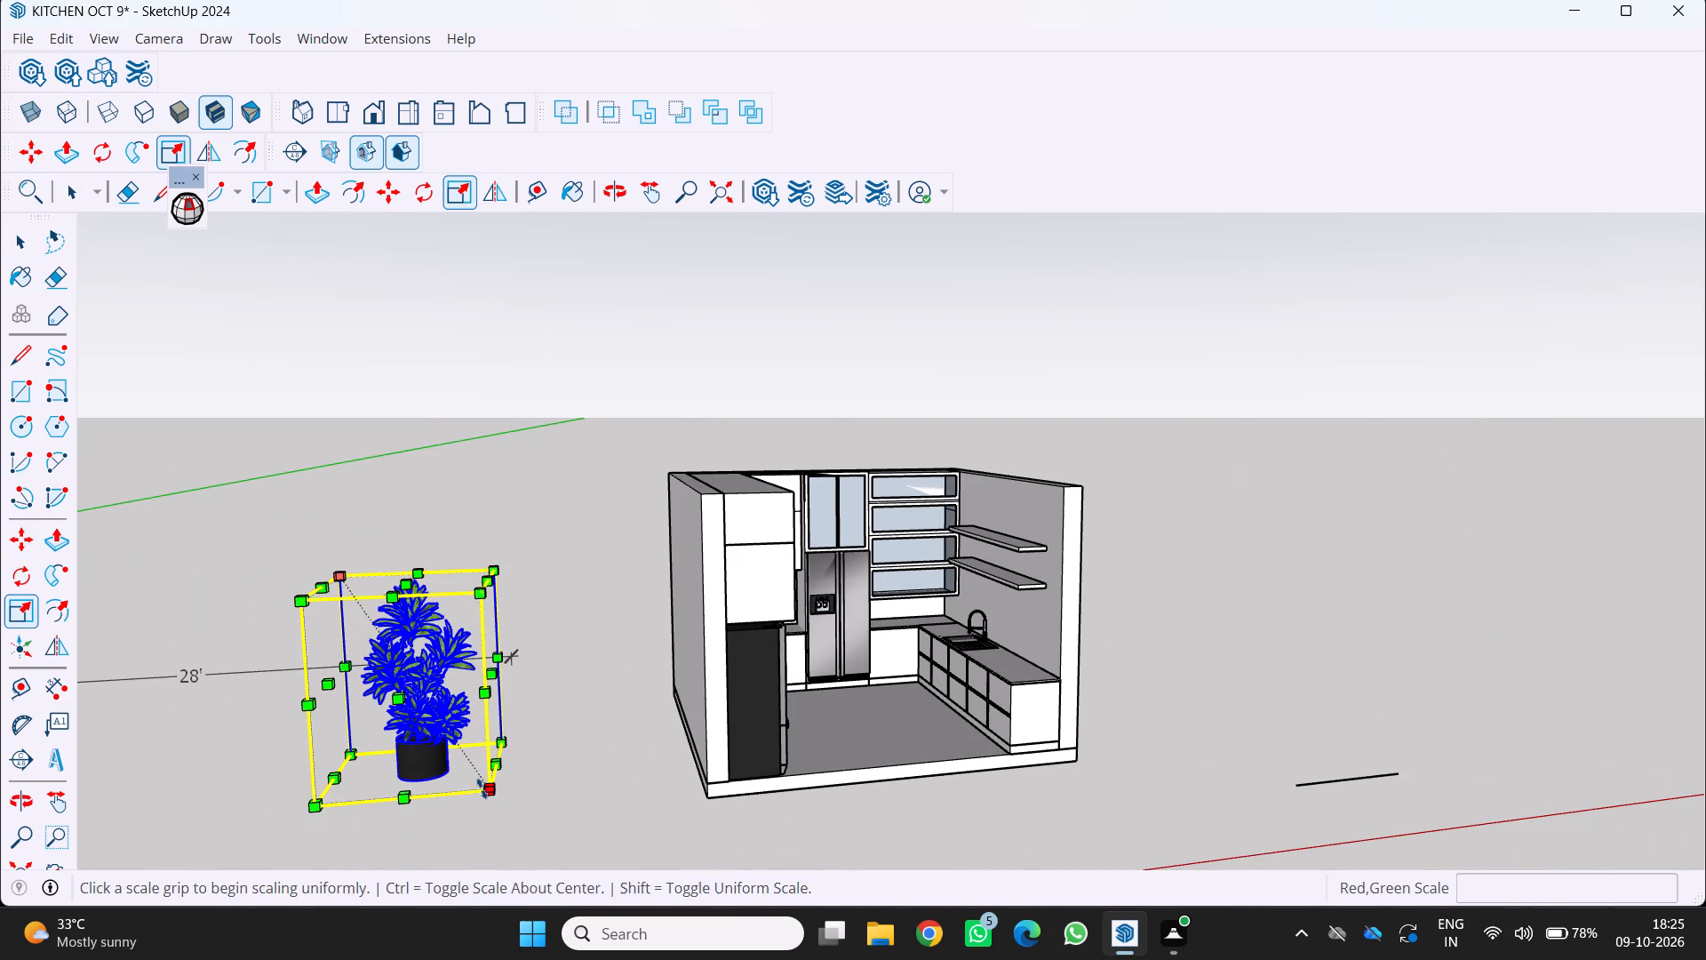
click(485, 788)
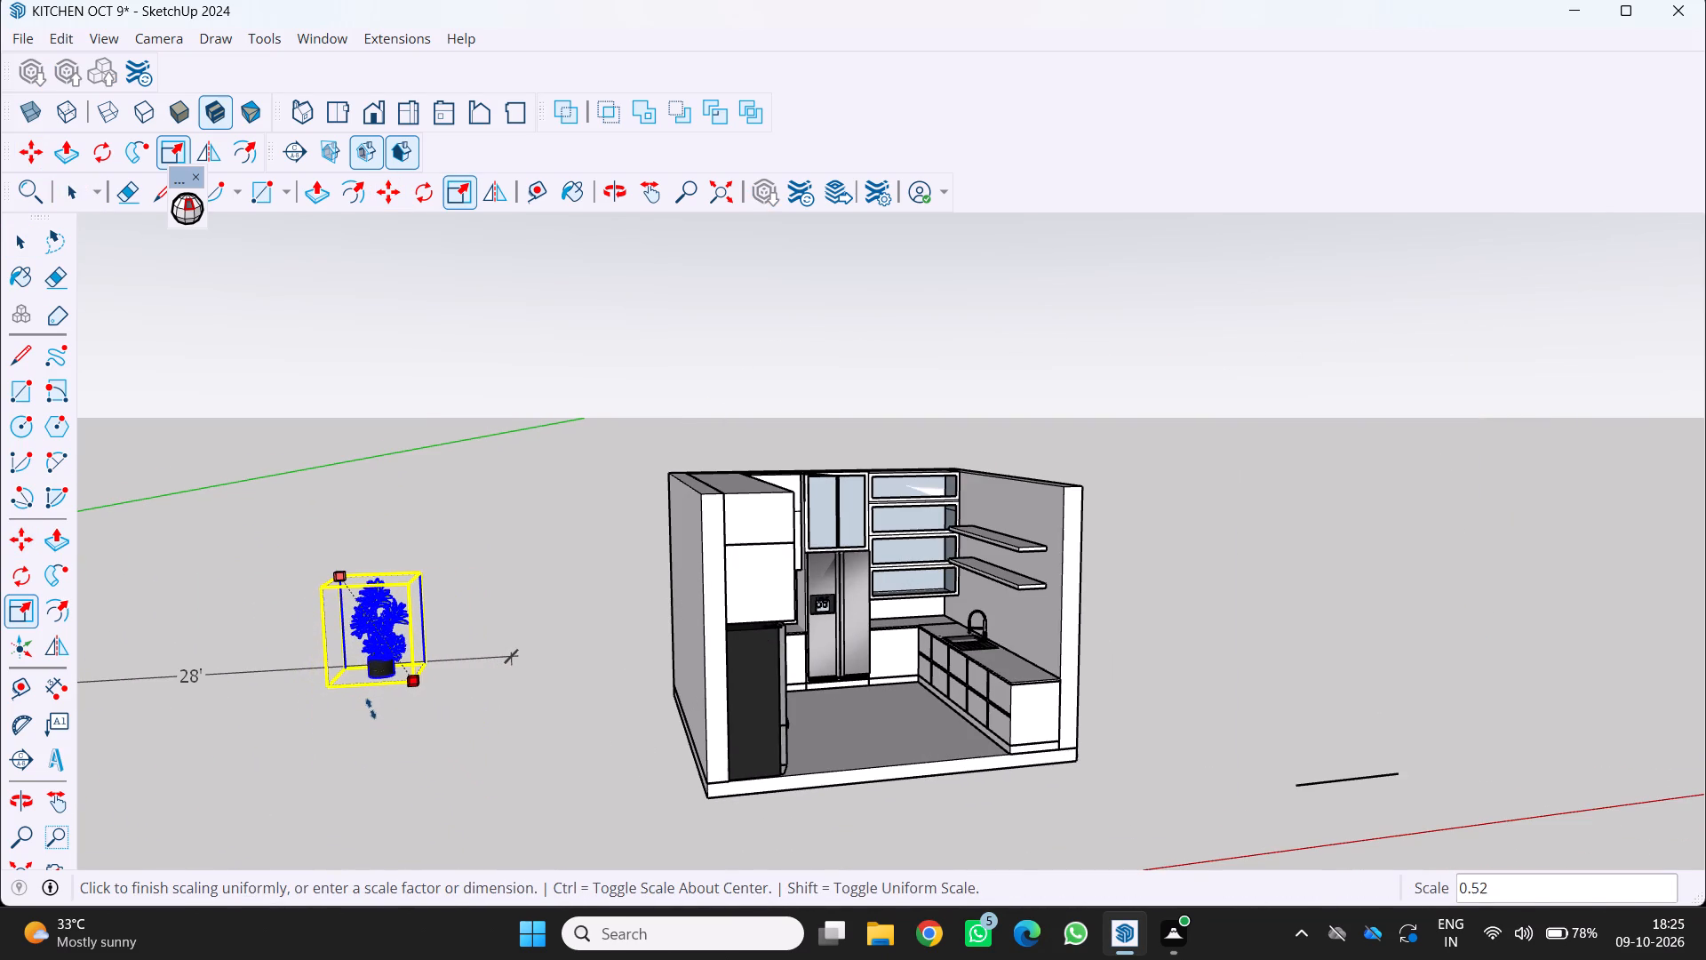
click(371, 708)
Scale the potted plant down uniformly again by a factor of about 0.63.
scroll(682, 671, down, 4)
middle_drag(521, 654, 638, 735)
scroll(643, 736, up, 4)
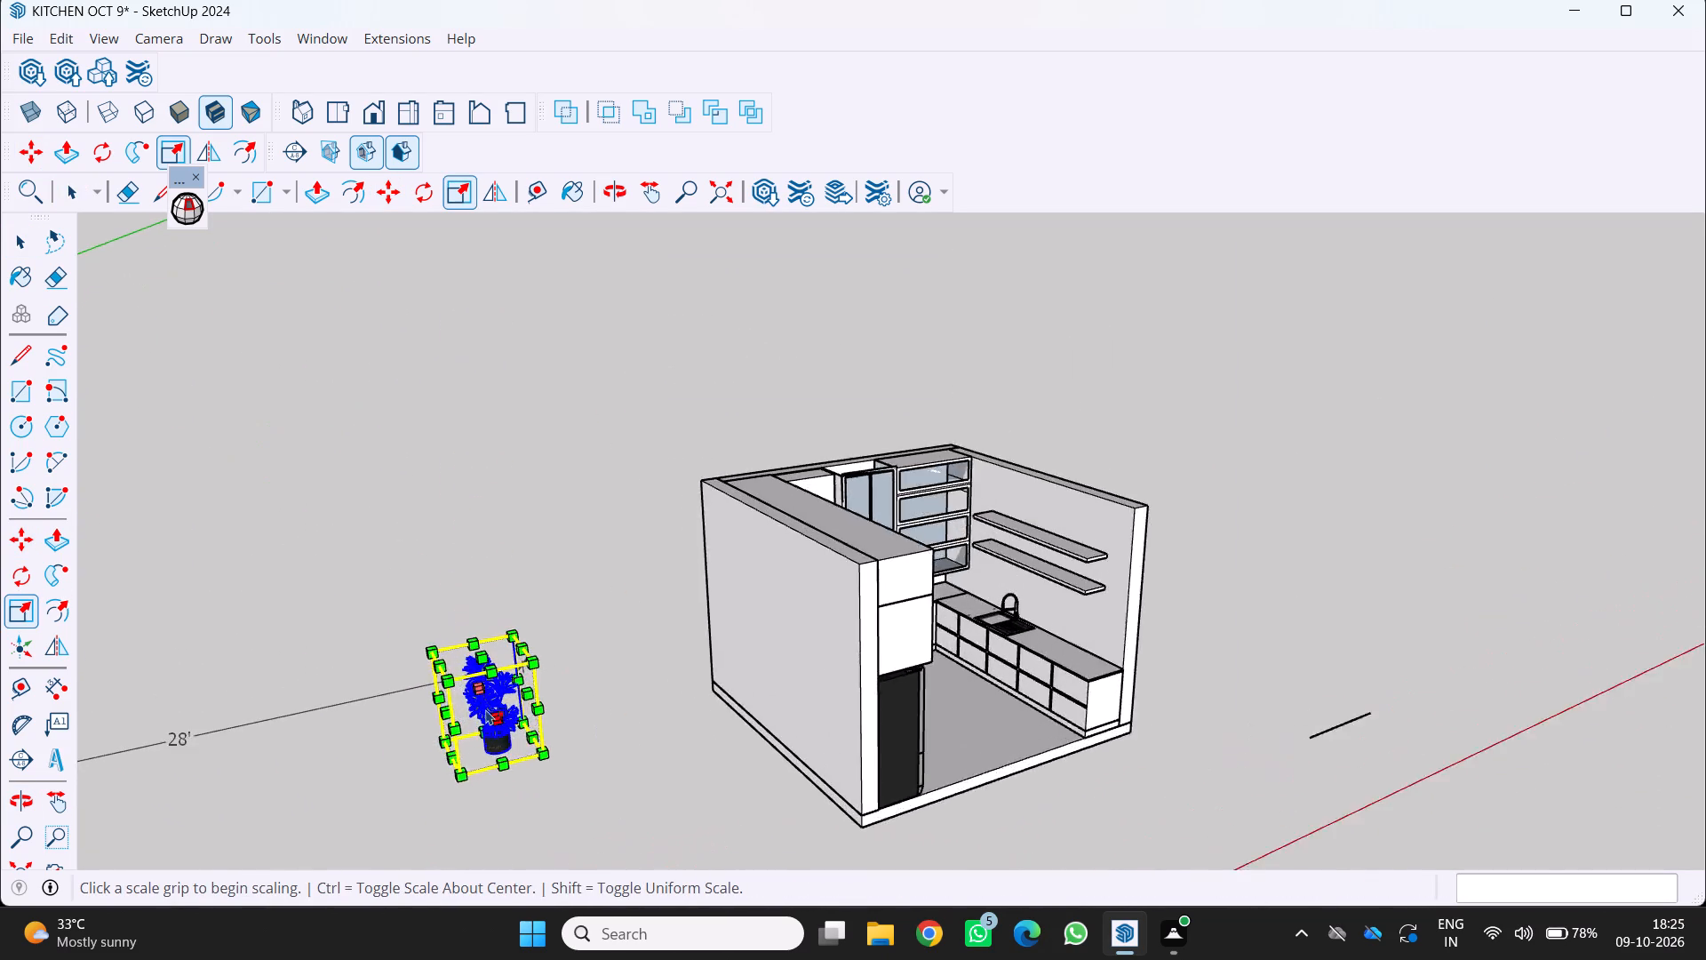
scroll(486, 709, up, 6)
scroll(564, 669, up, 4)
middle_drag(448, 612, 419, 588)
middle_drag(416, 587, 337, 536)
middle_click(332, 532)
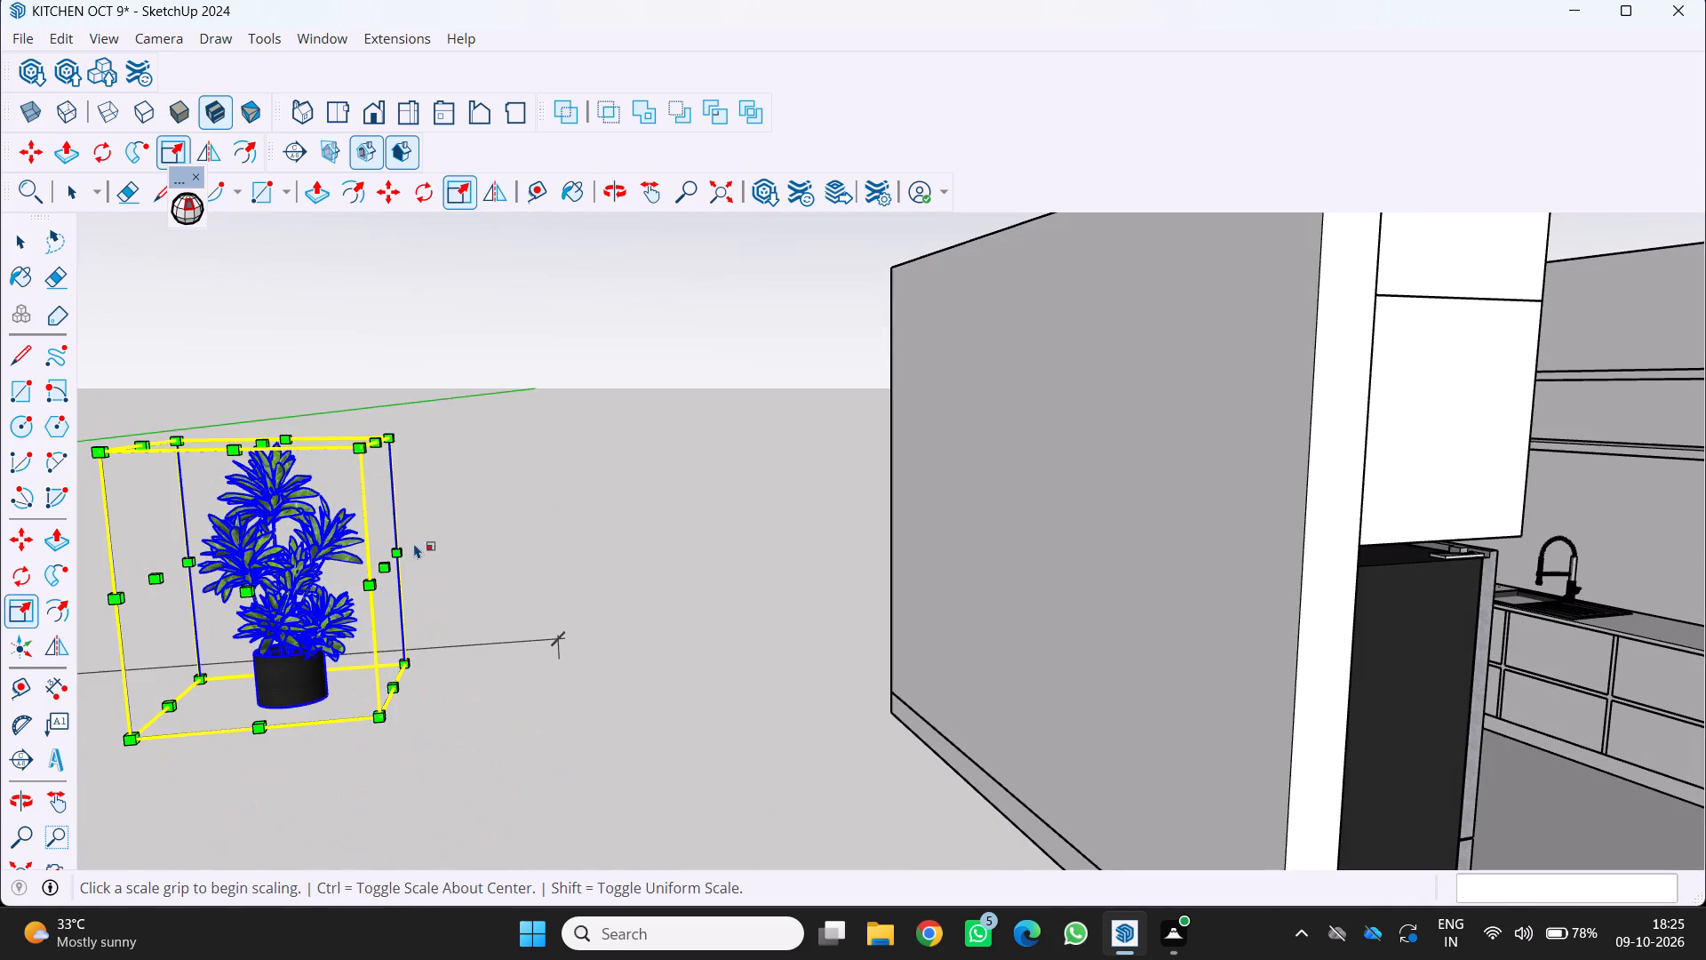
scroll(357, 513, up, 2)
click(362, 439)
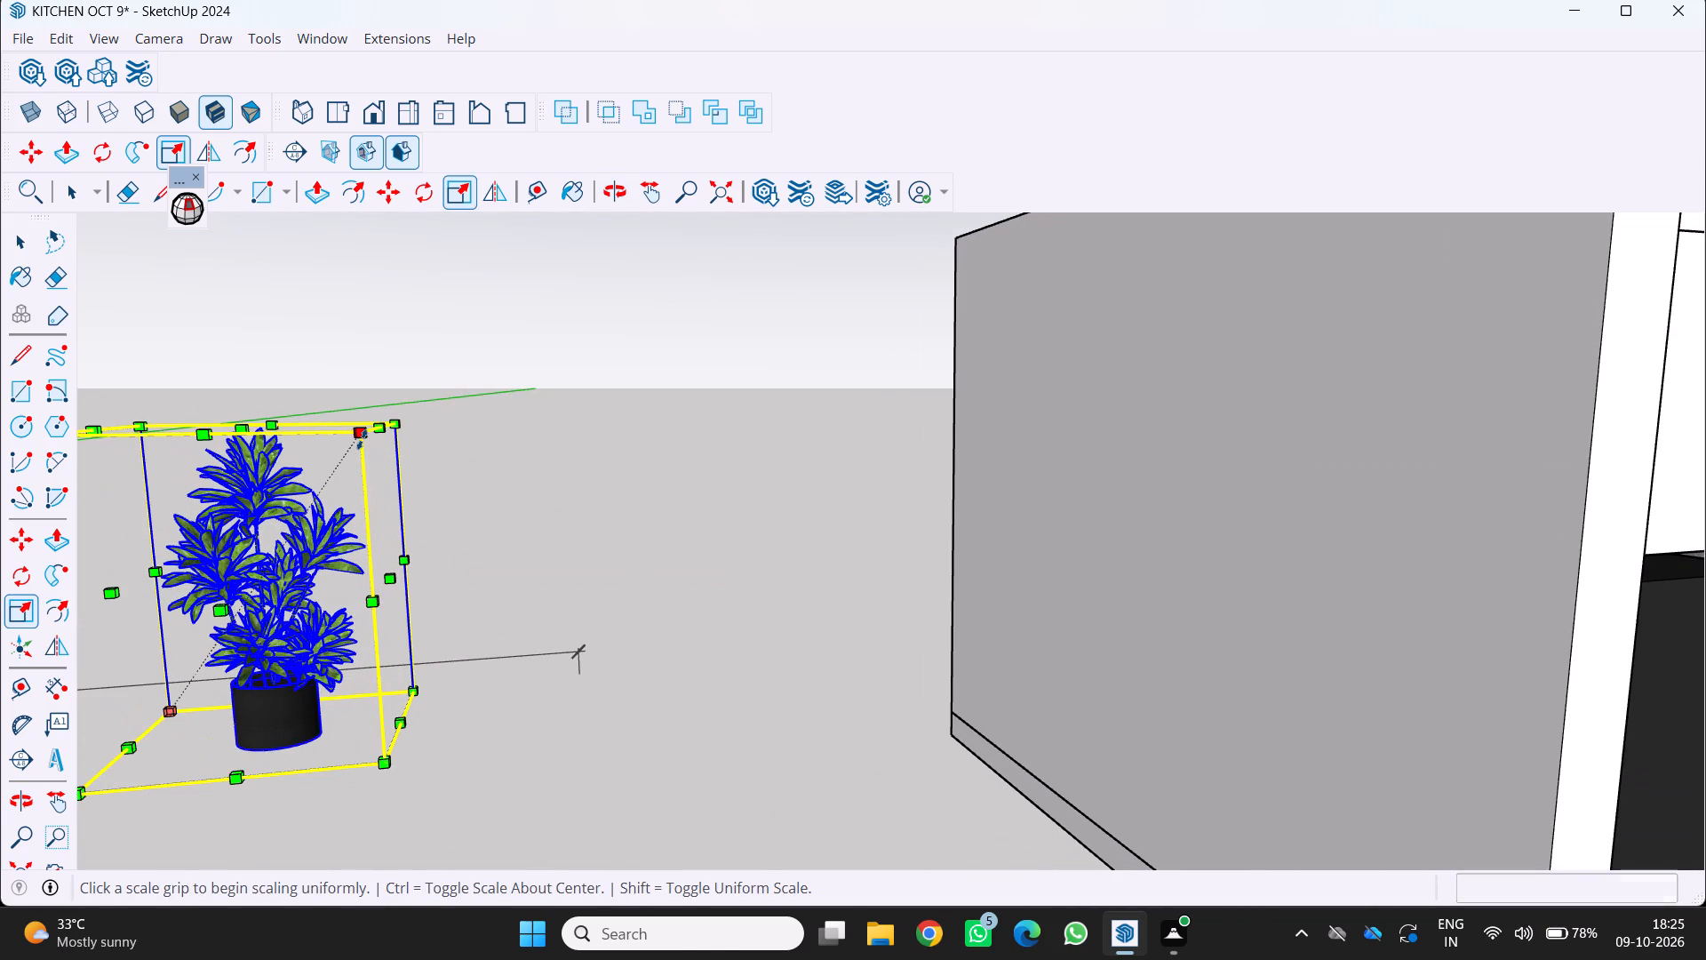
click(252, 535)
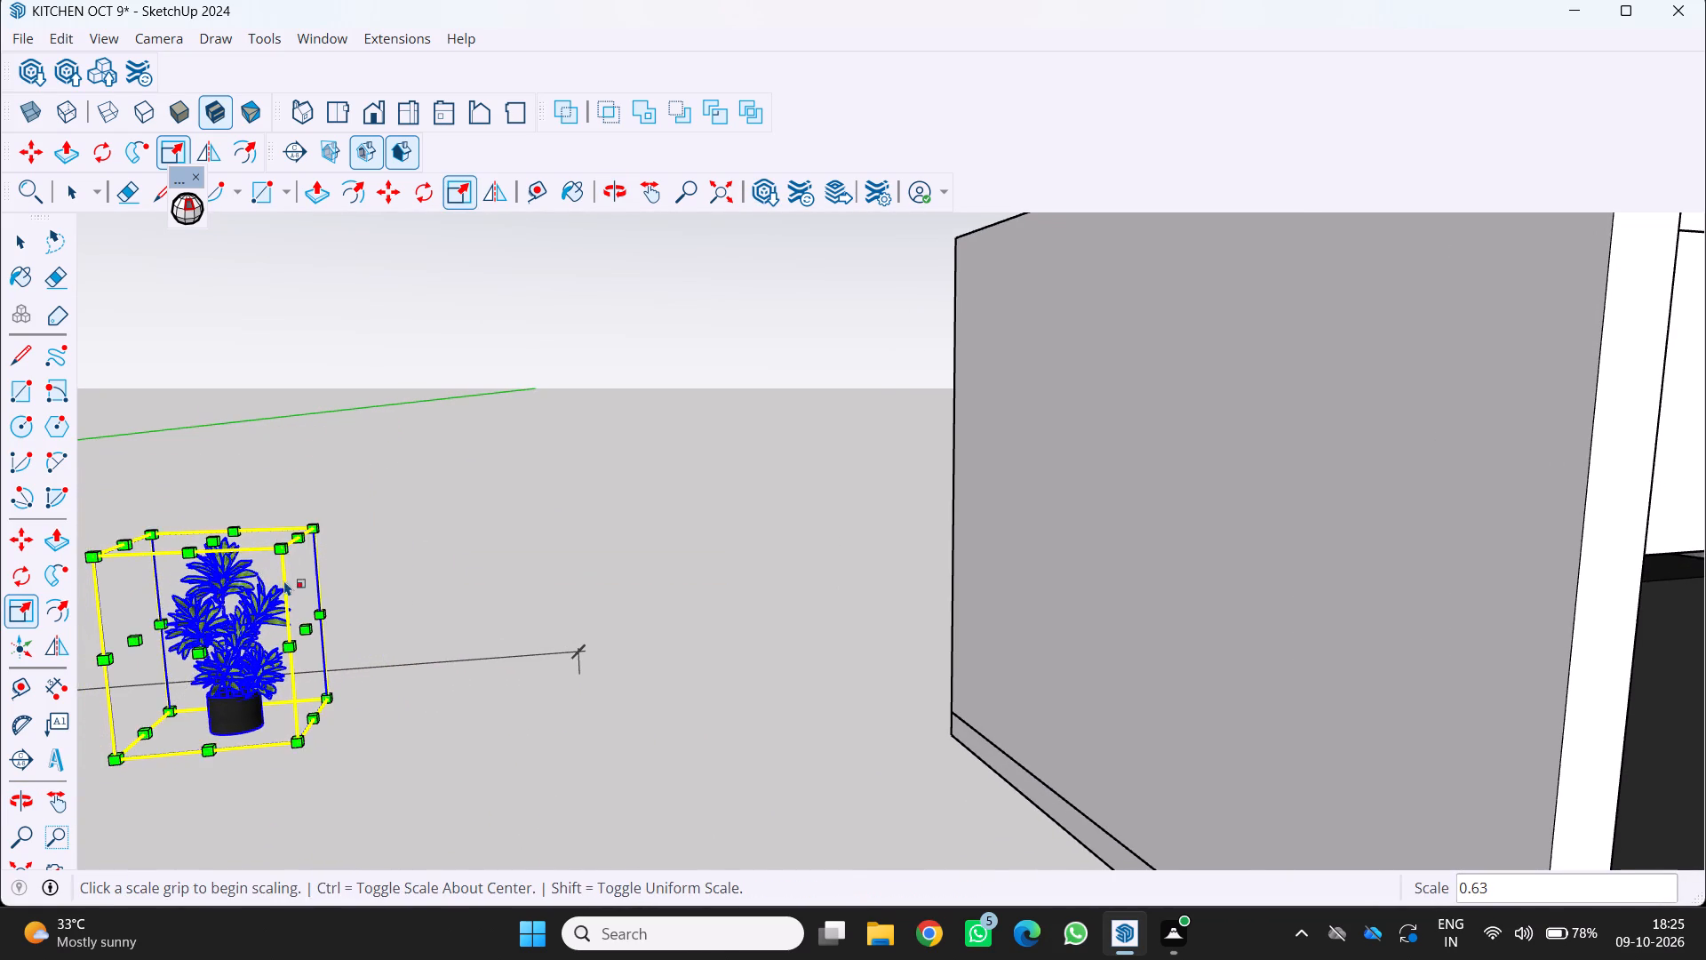
Move the potted plant about 24' 5" onto the countertop, into the corner beside the sink and against the wall.
scroll(284, 580, down, 7)
middle_drag(261, 592, 207, 623)
key(m)
scroll(188, 628, up, 4)
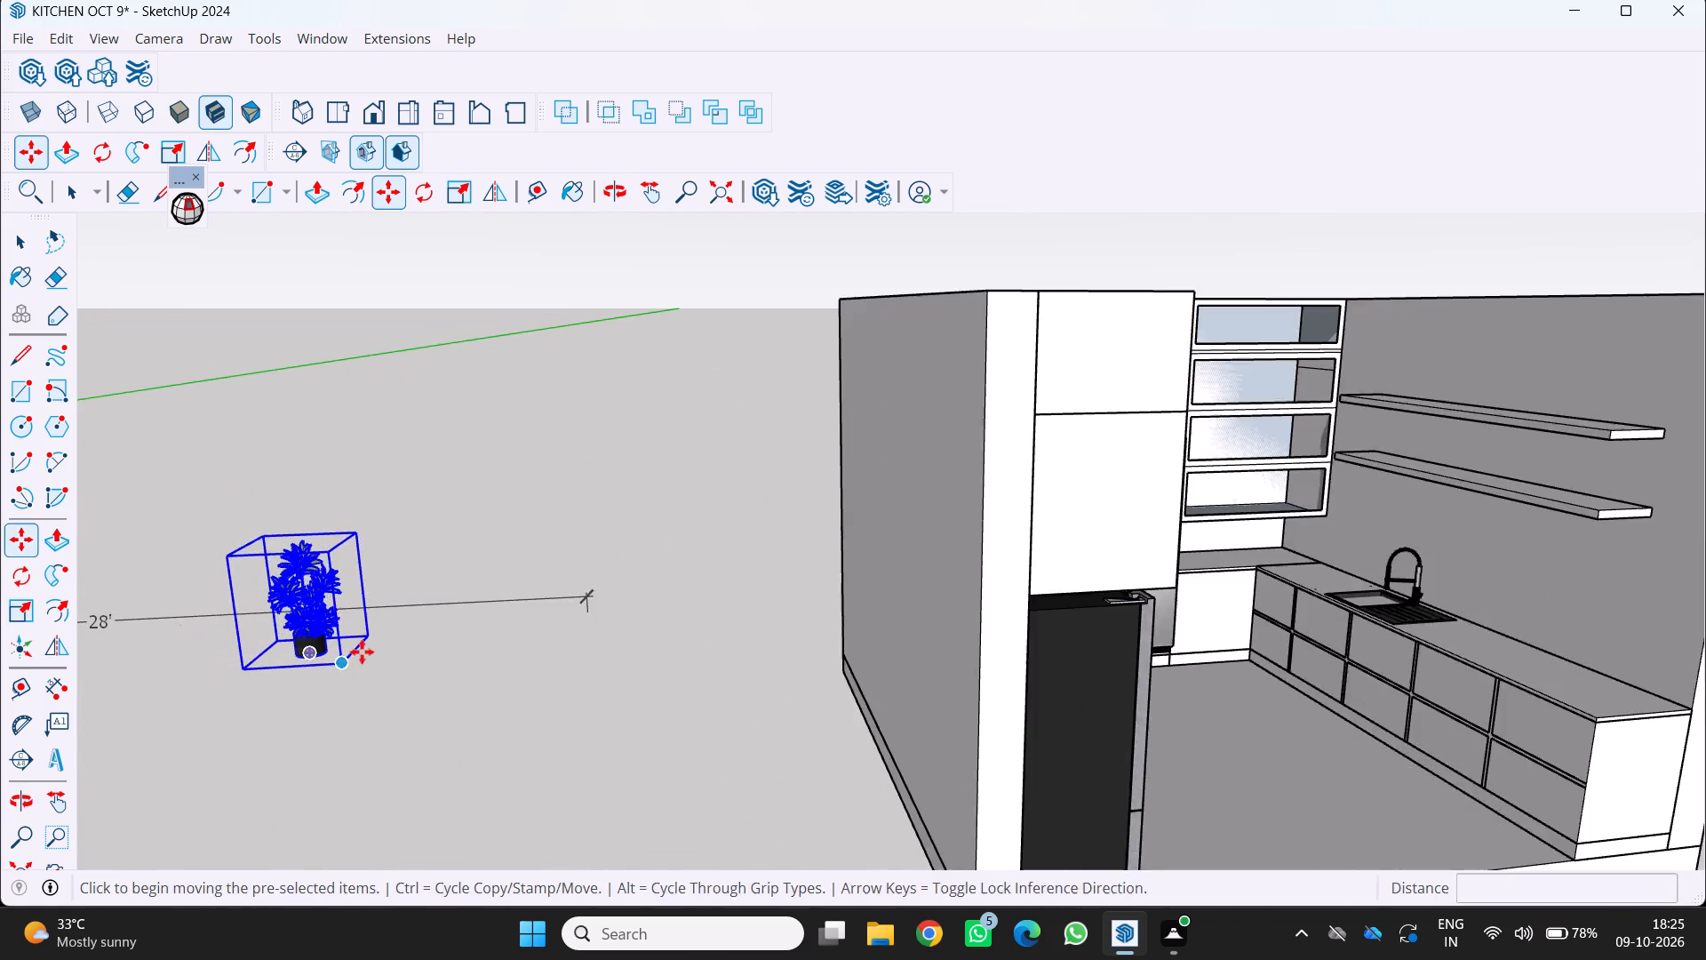
scroll(362, 652, up, 2)
click(325, 670)
scroll(393, 674, down, 7)
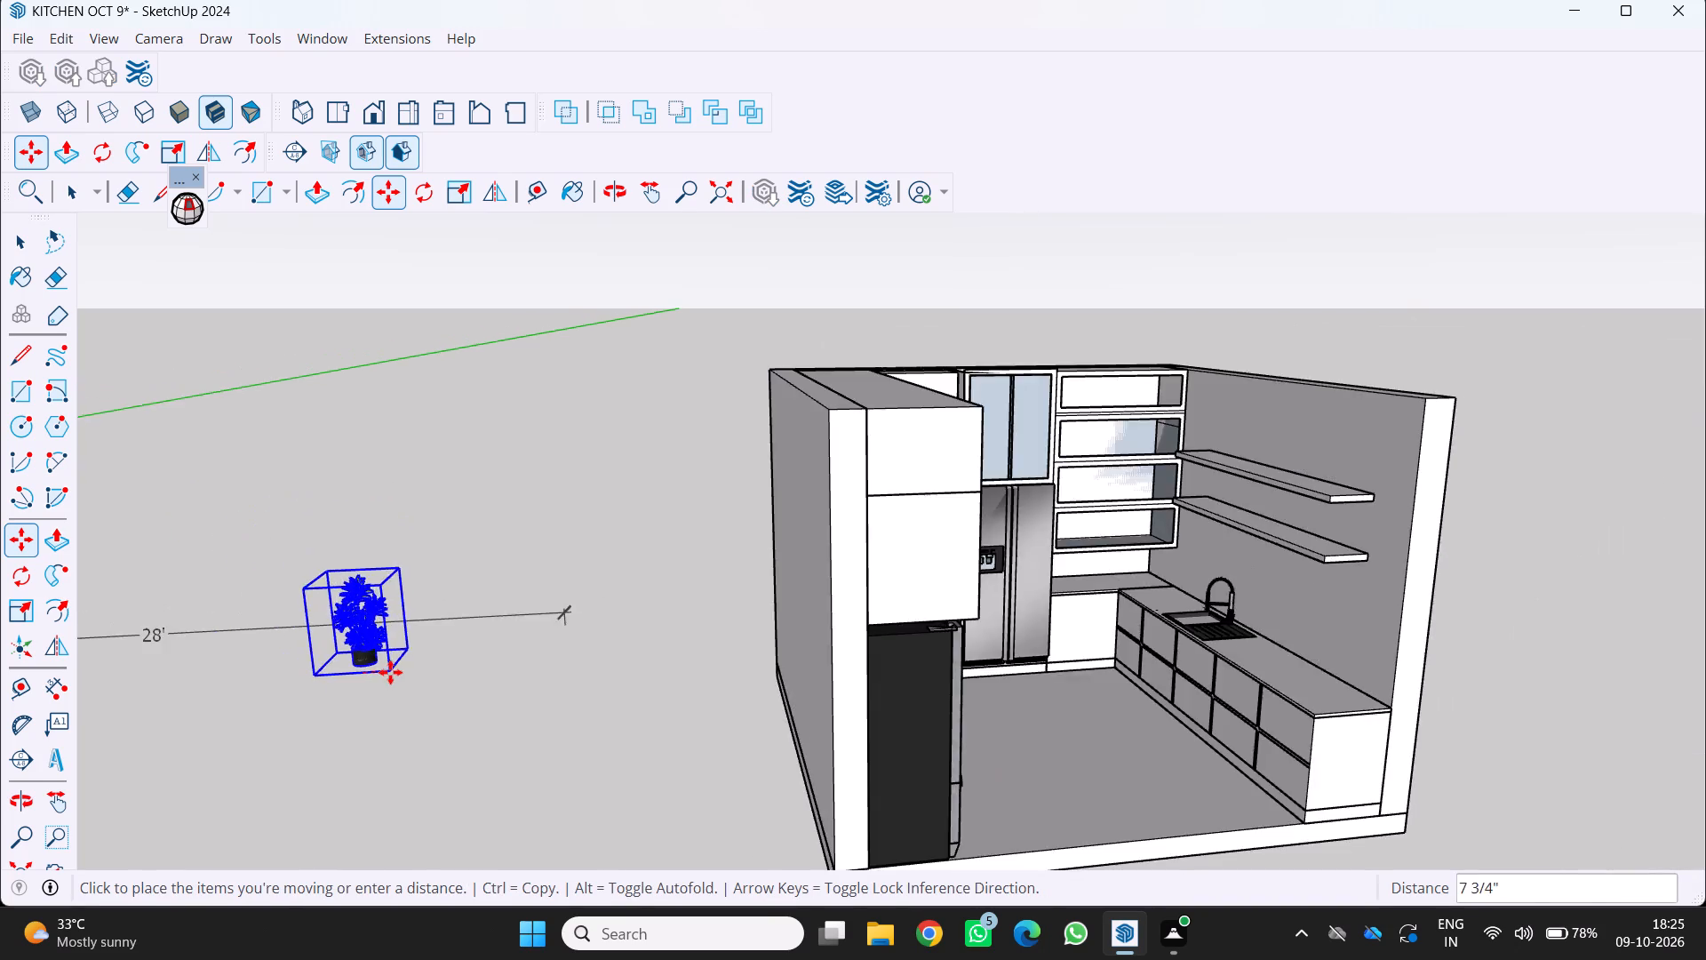
scroll(390, 672, down, 3)
scroll(918, 694, up, 10)
middle_drag(1000, 580, 1102, 660)
scroll(953, 601, up, 1)
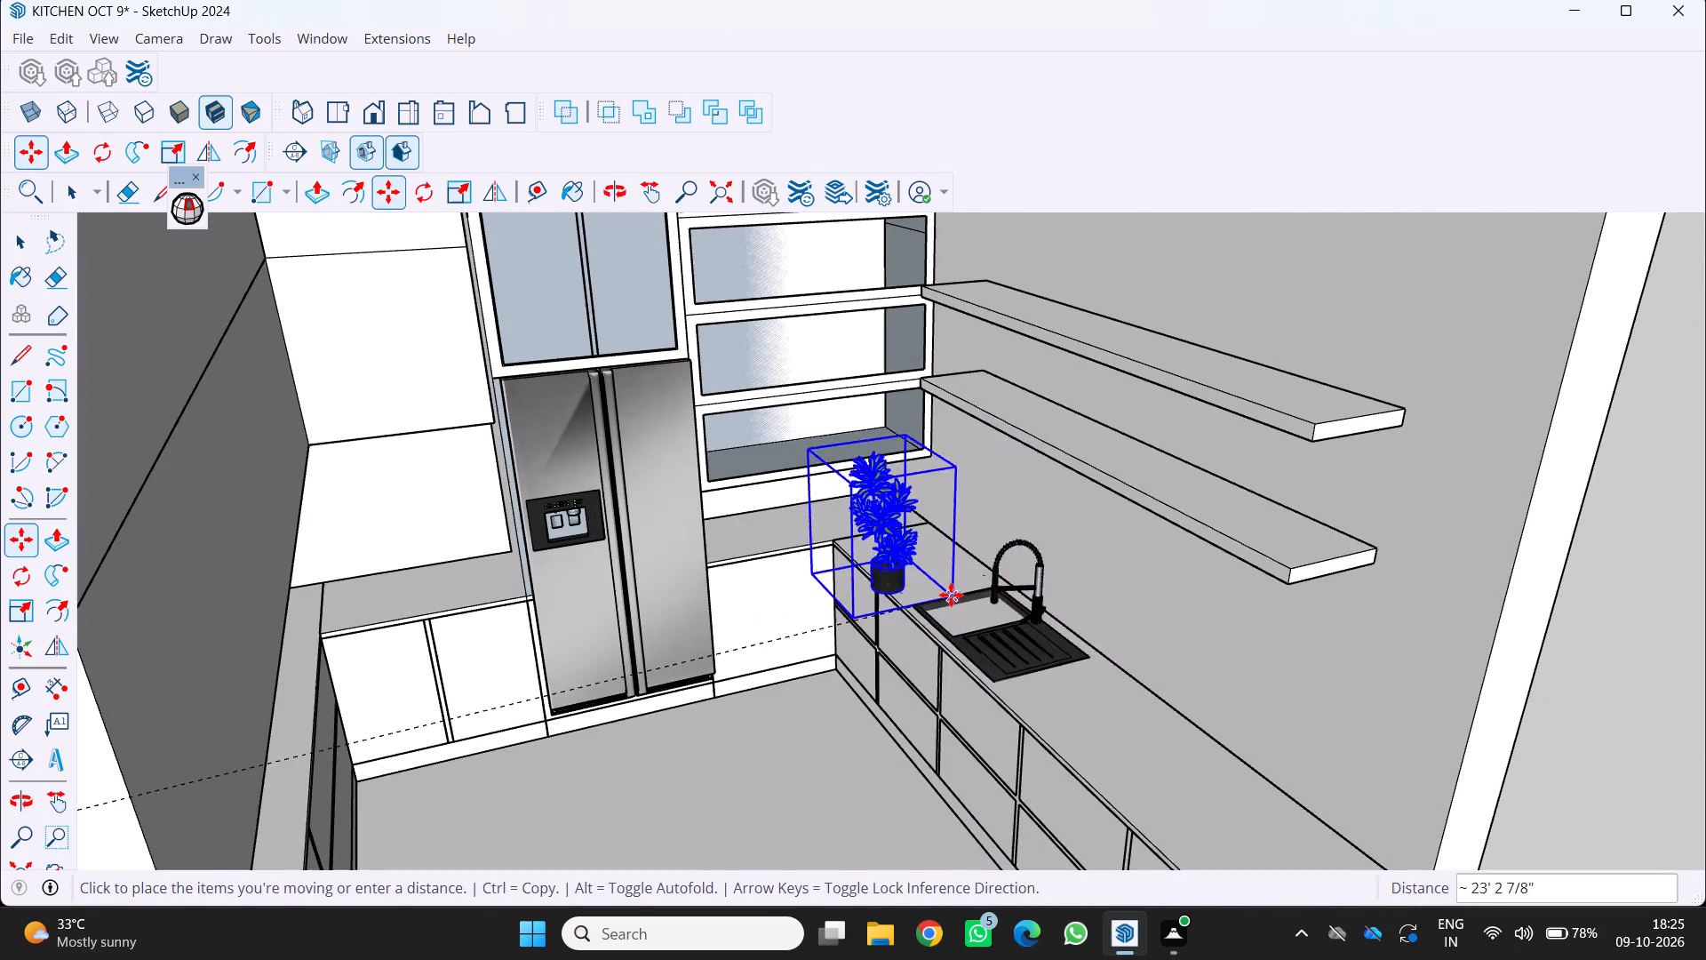
scroll(951, 595, up, 8)
scroll(996, 509, up, 4)
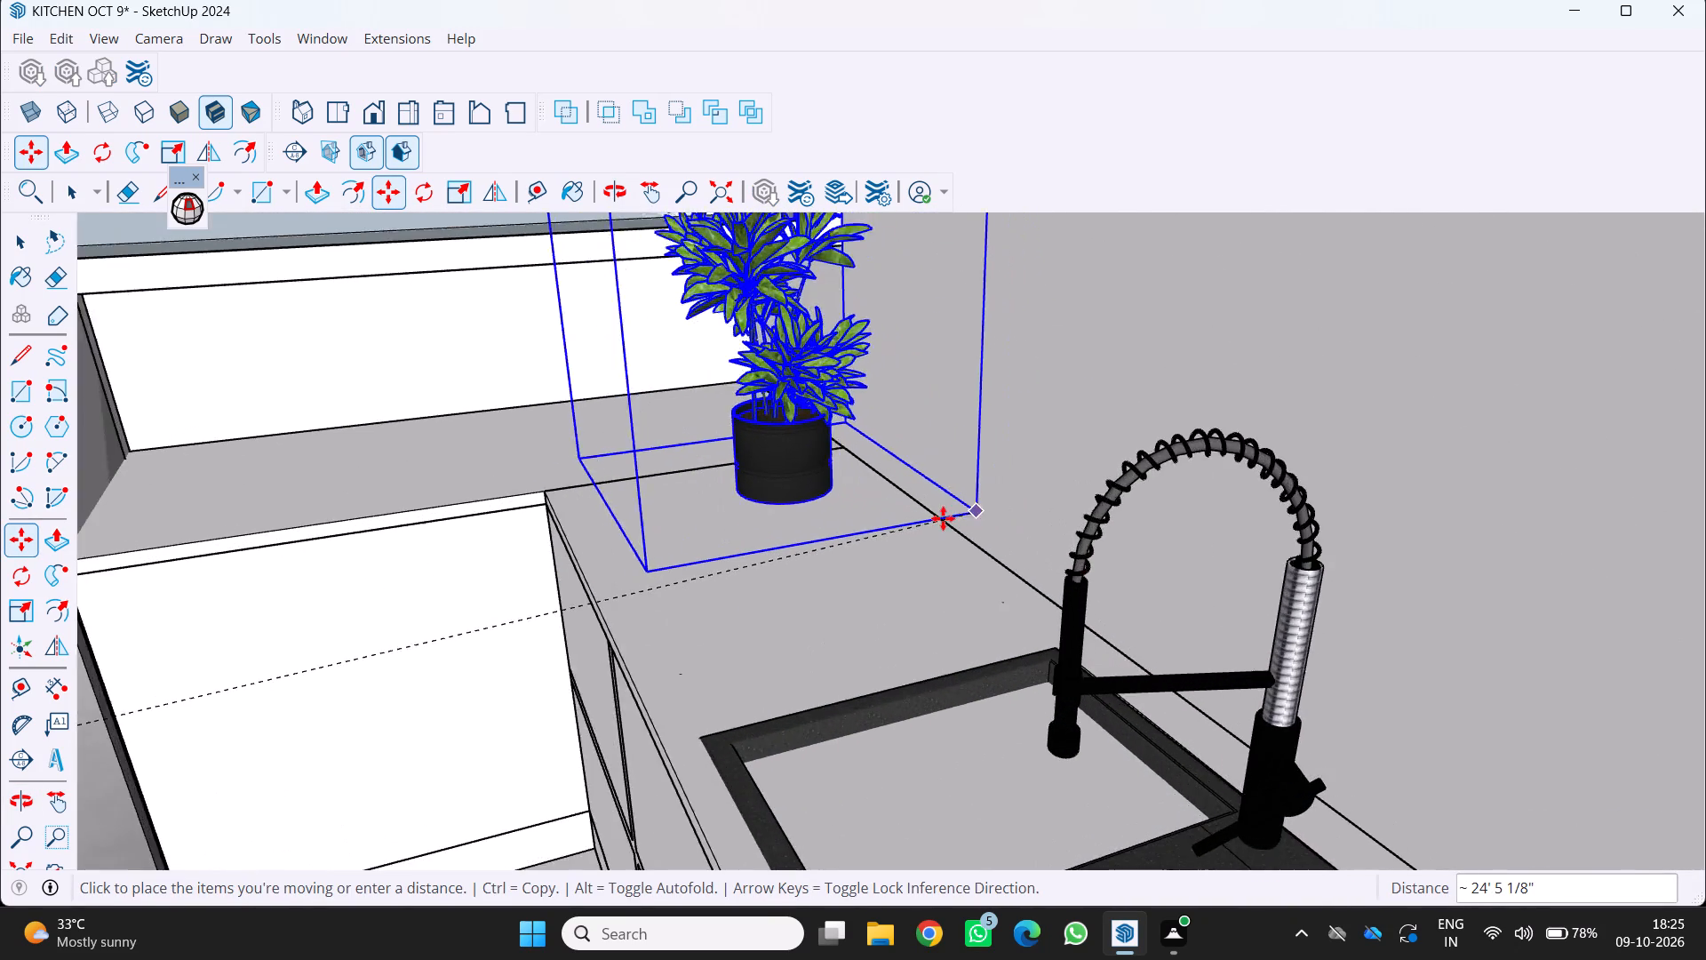
scroll(943, 518, up, 7)
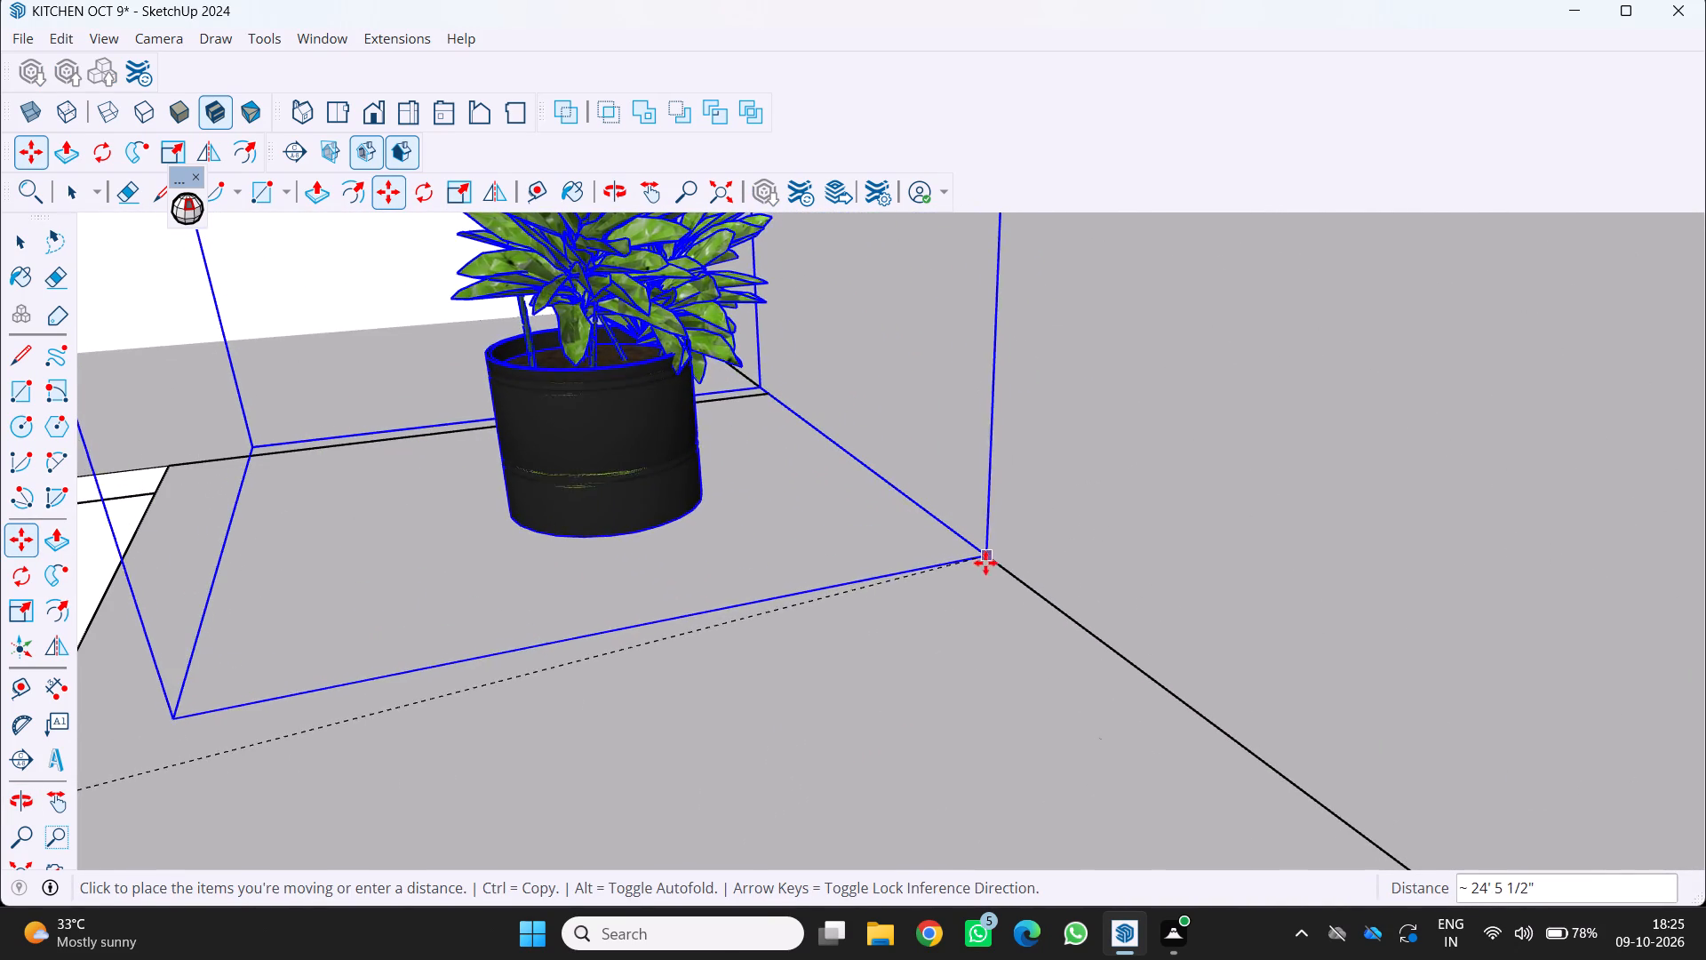
click(997, 575)
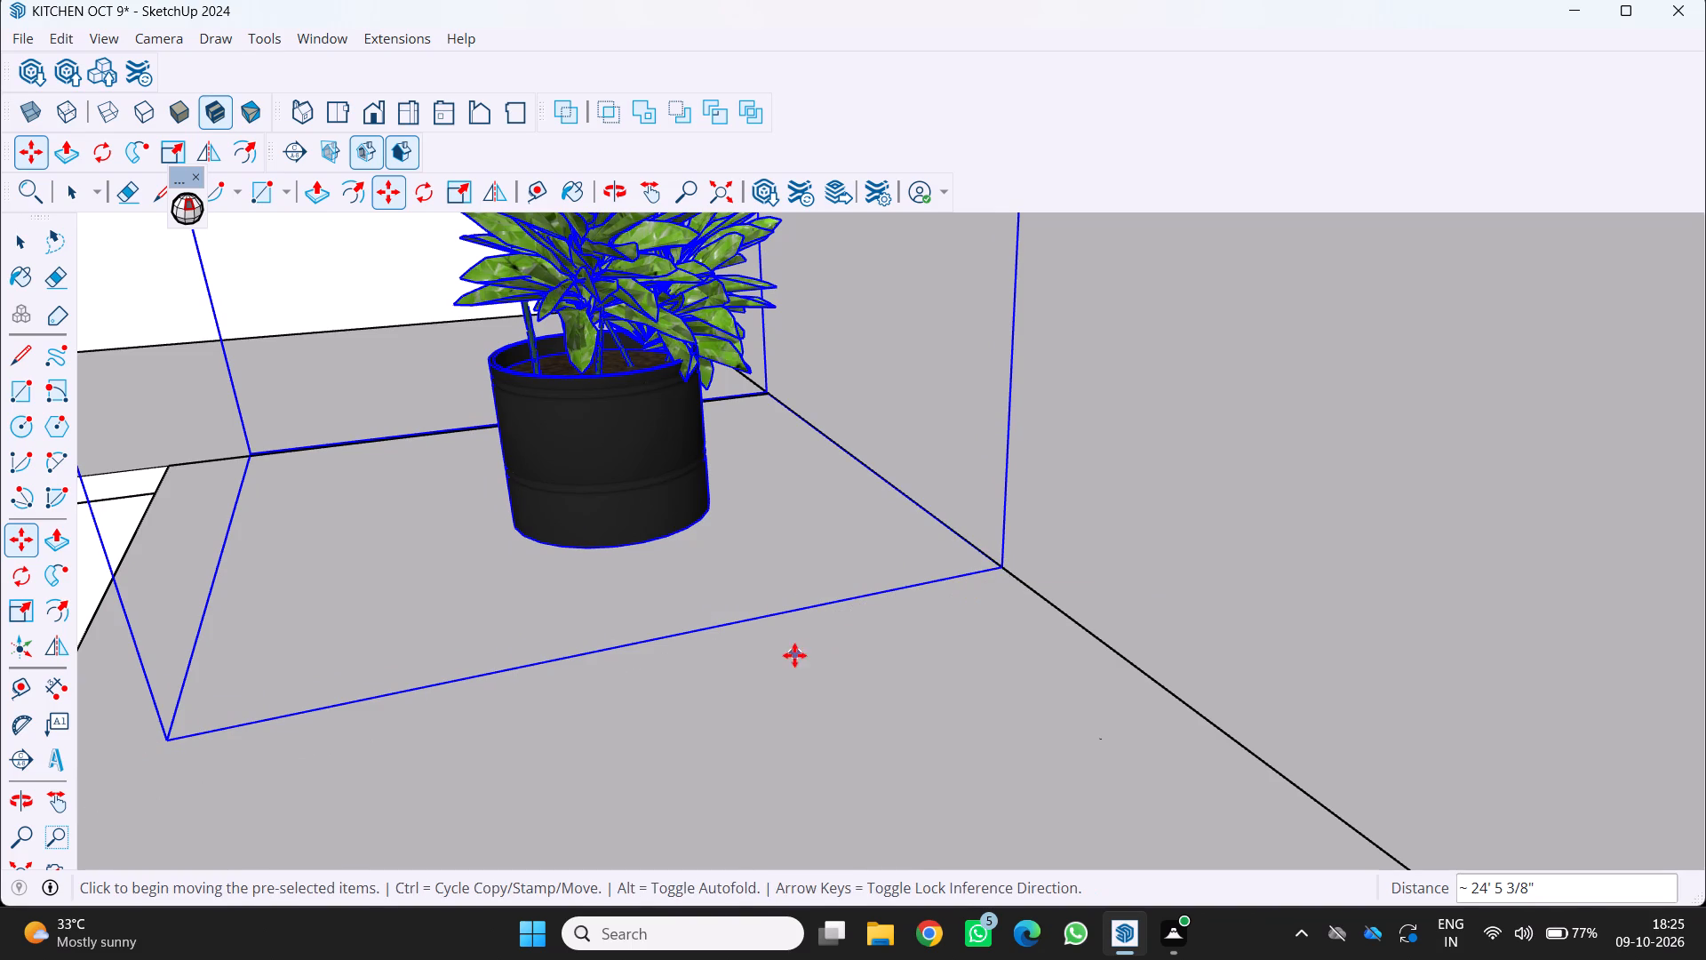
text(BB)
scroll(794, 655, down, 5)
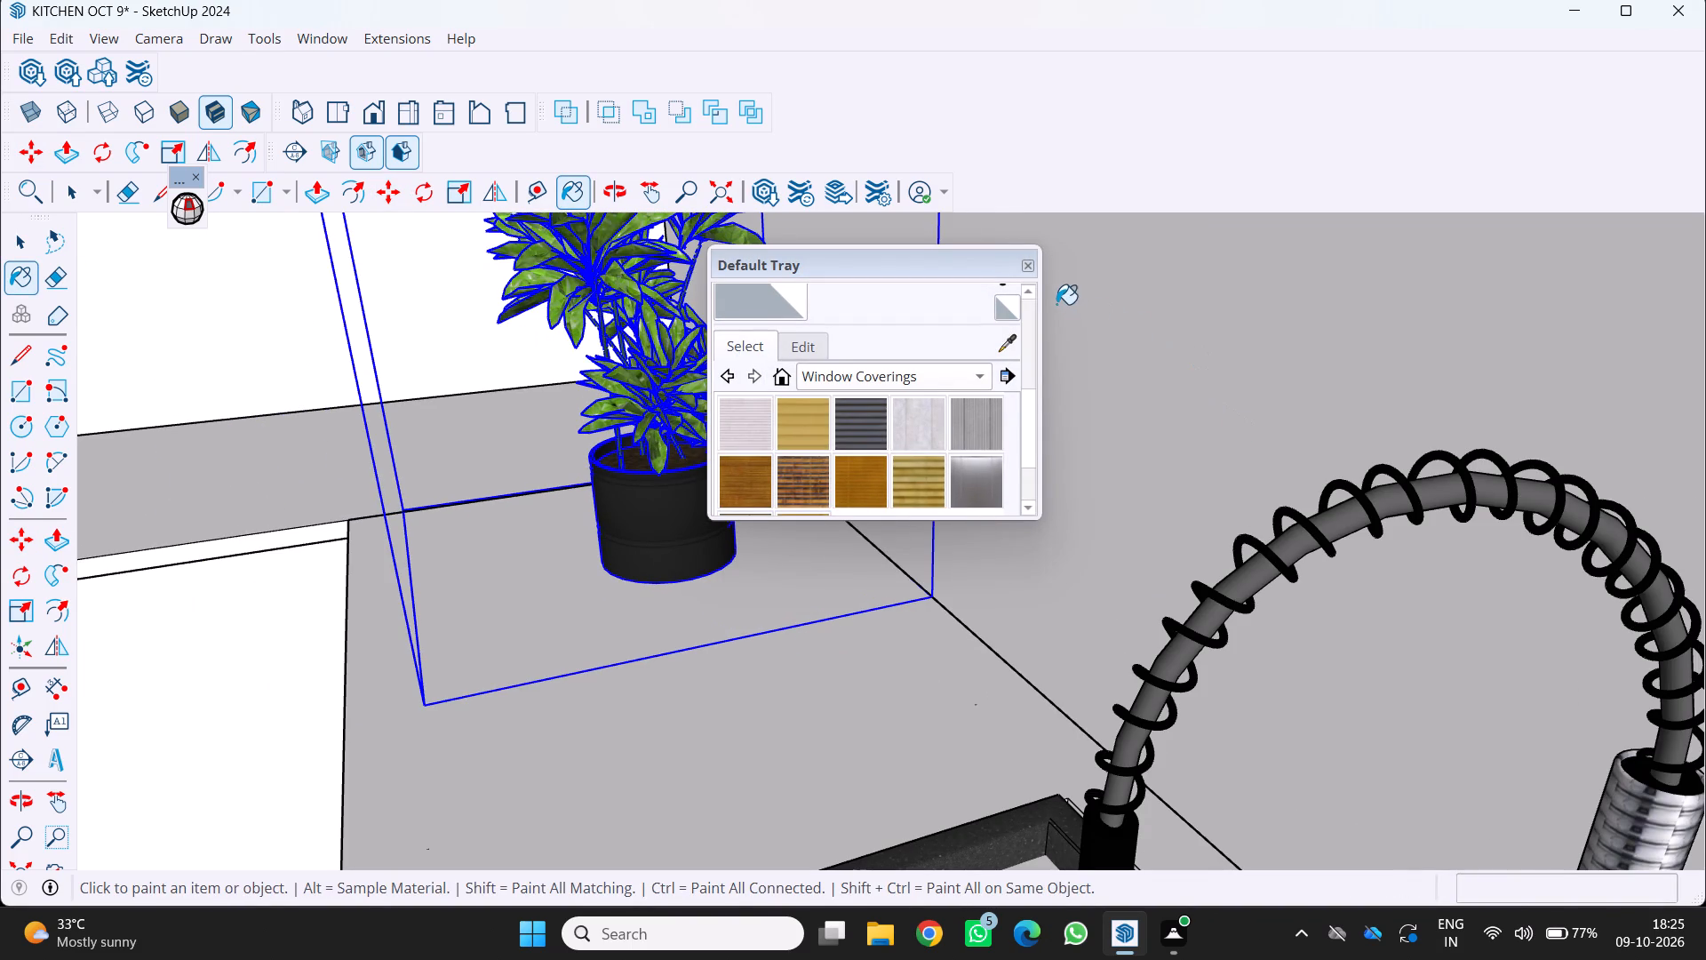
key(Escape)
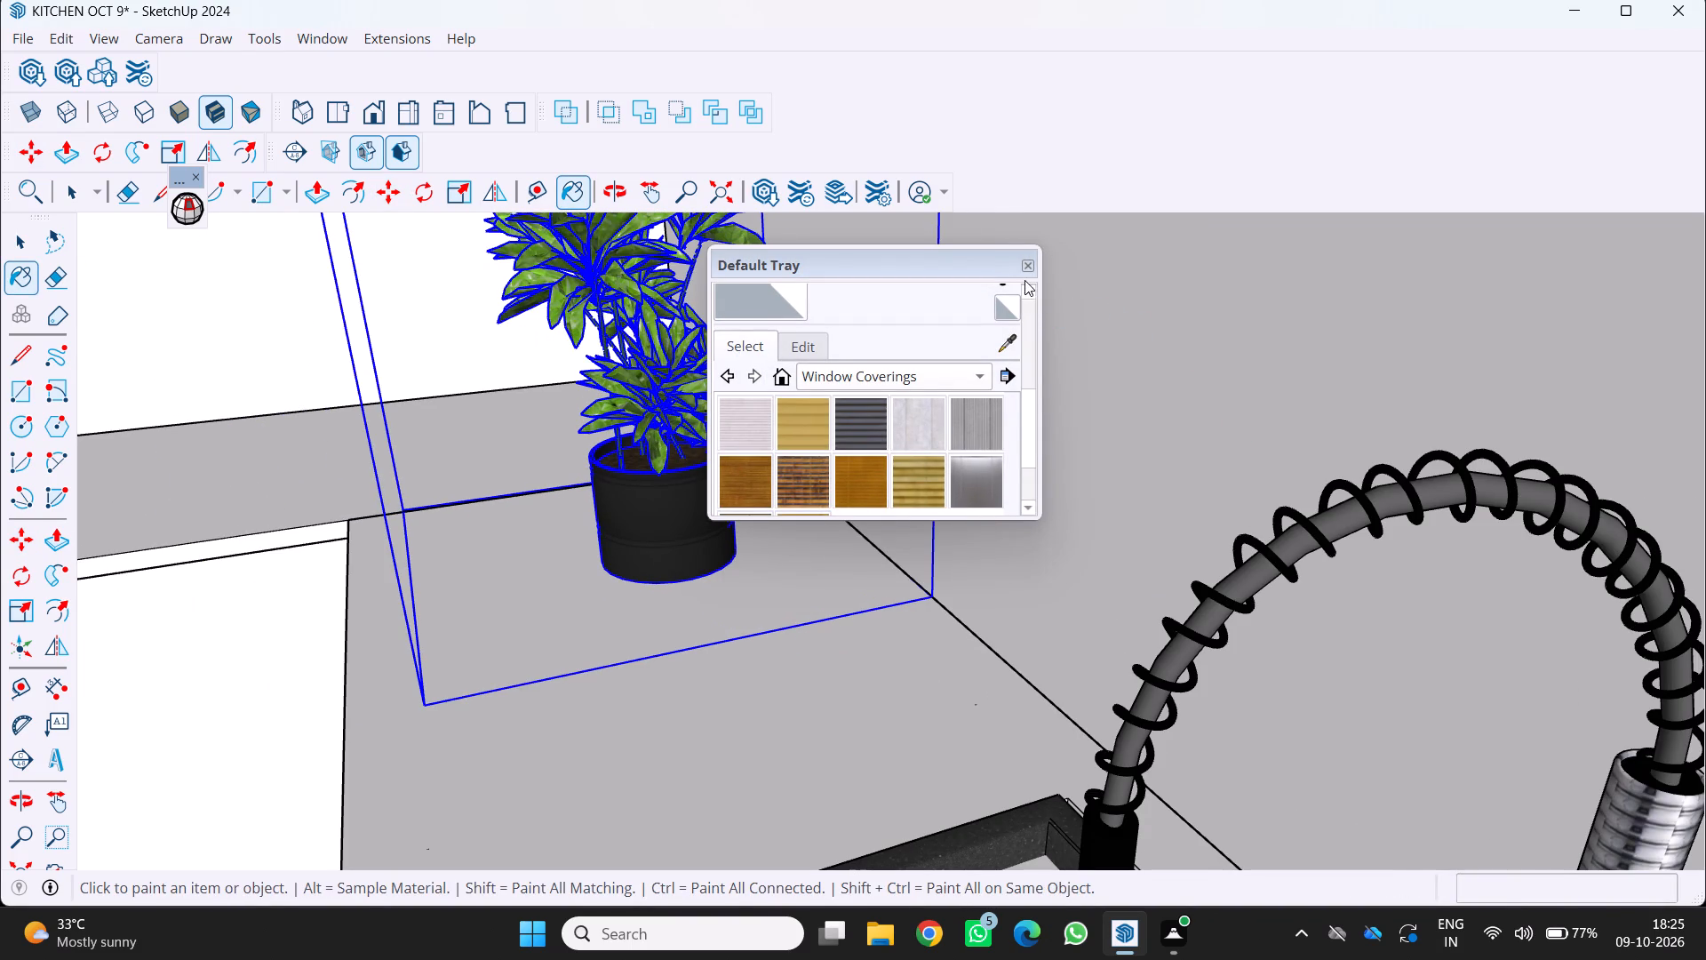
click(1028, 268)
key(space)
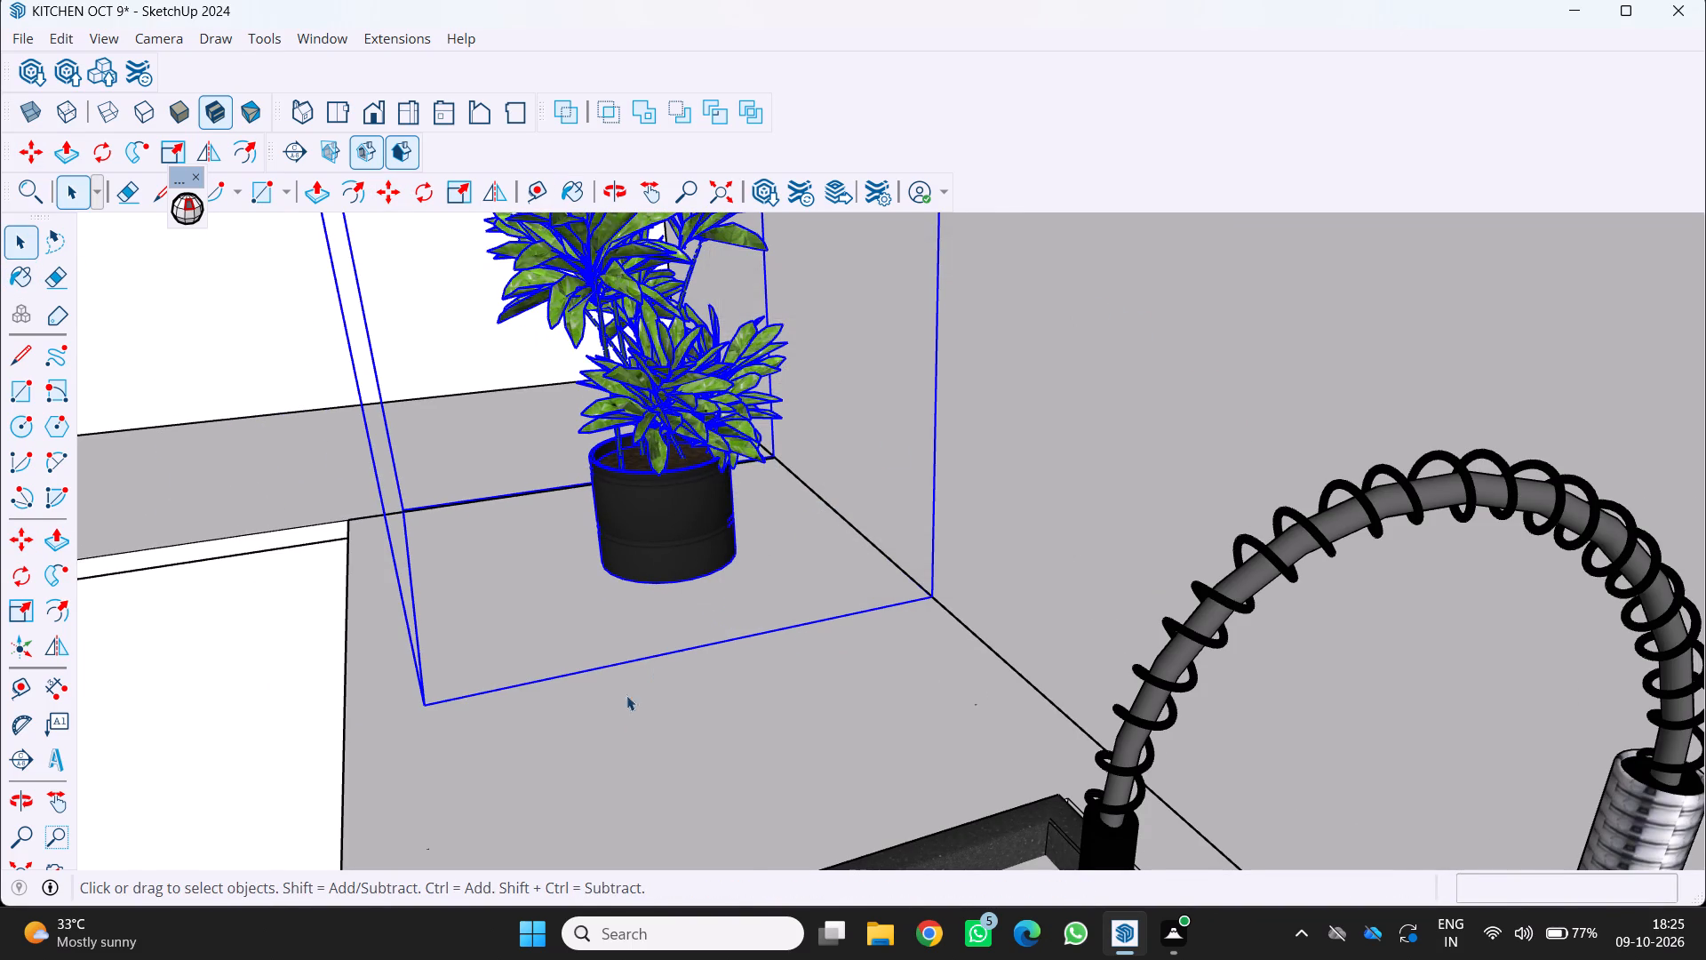
Examine the plant's size and position beside the sink and the overall kitchen layout from several angles.
click(602, 724)
scroll(608, 714, down, 12)
middle_drag(626, 685, 774, 596)
middle_click(774, 596)
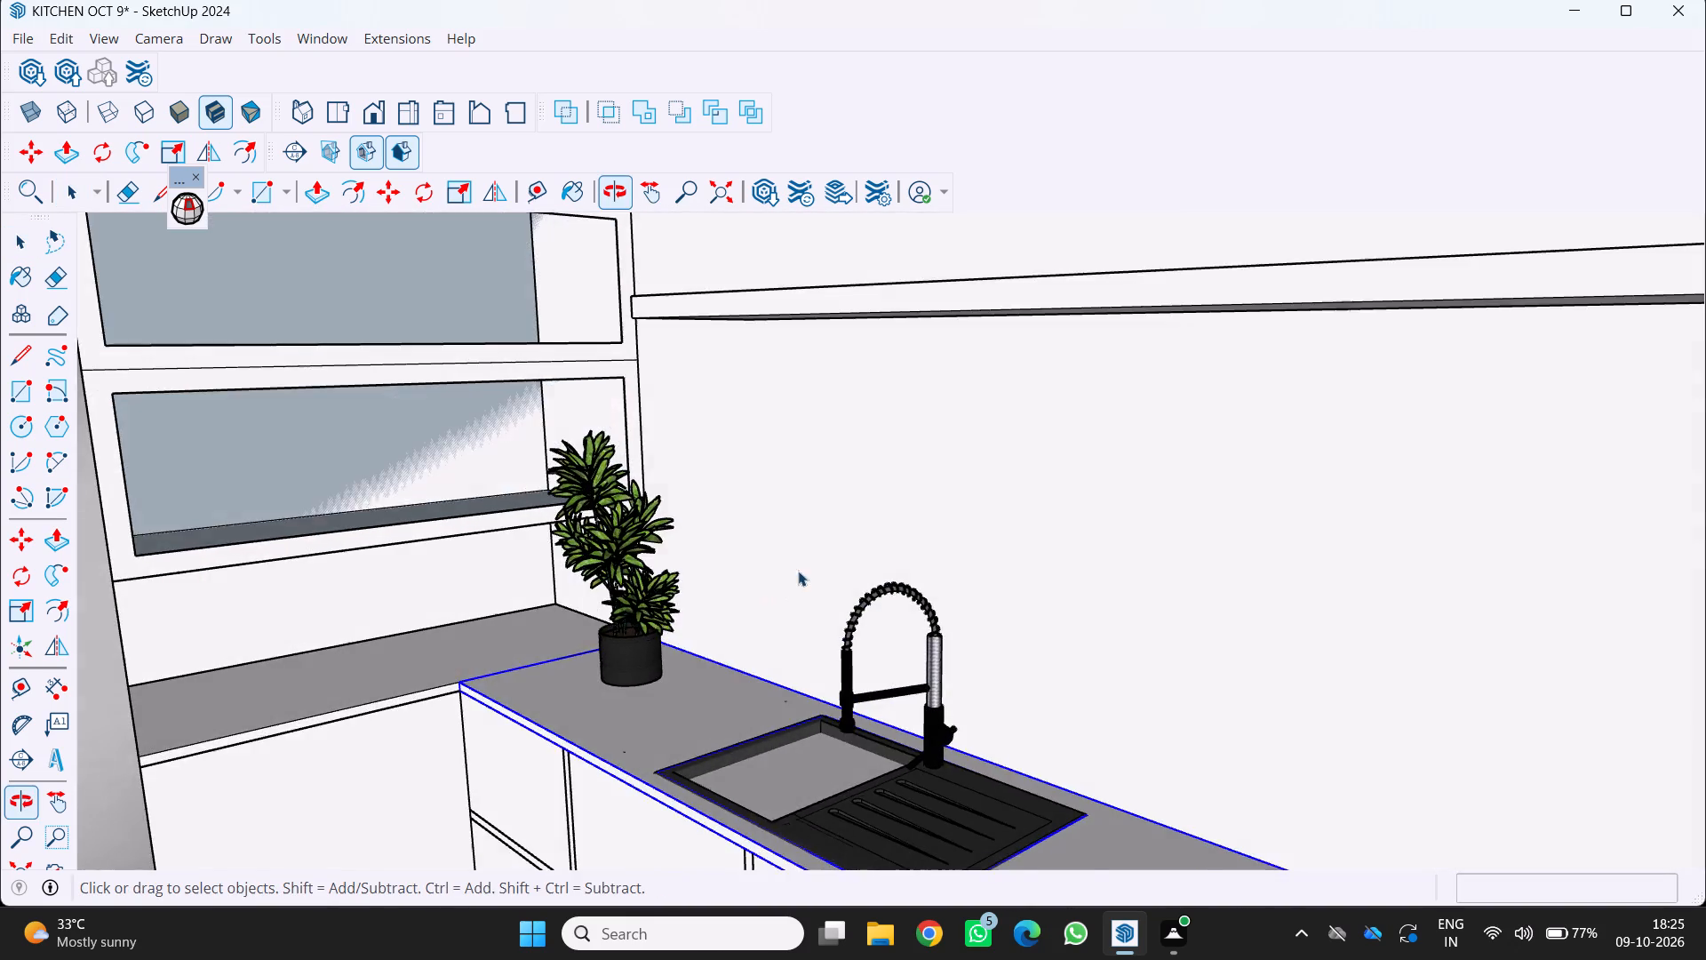
scroll(812, 563, down, 5)
scroll(618, 599, down, 3)
middle_drag(701, 668, 698, 670)
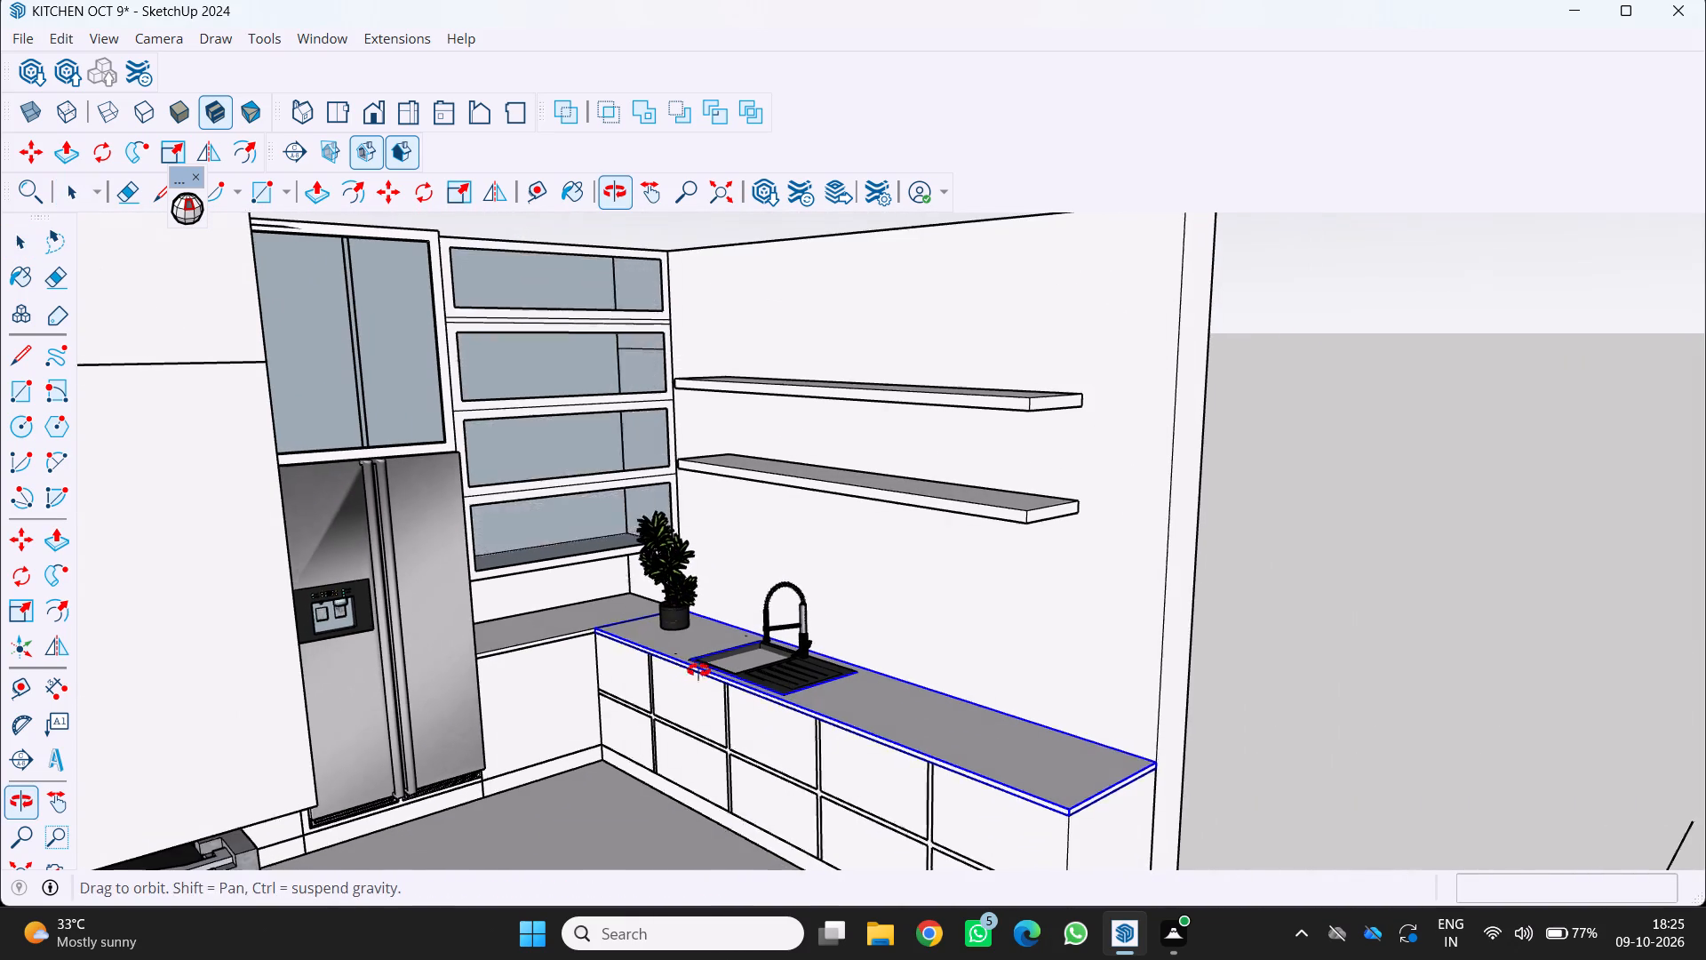
middle_drag(698, 670, 657, 699)
key(space)
click(544, 768)
scroll(734, 691, up, 2)
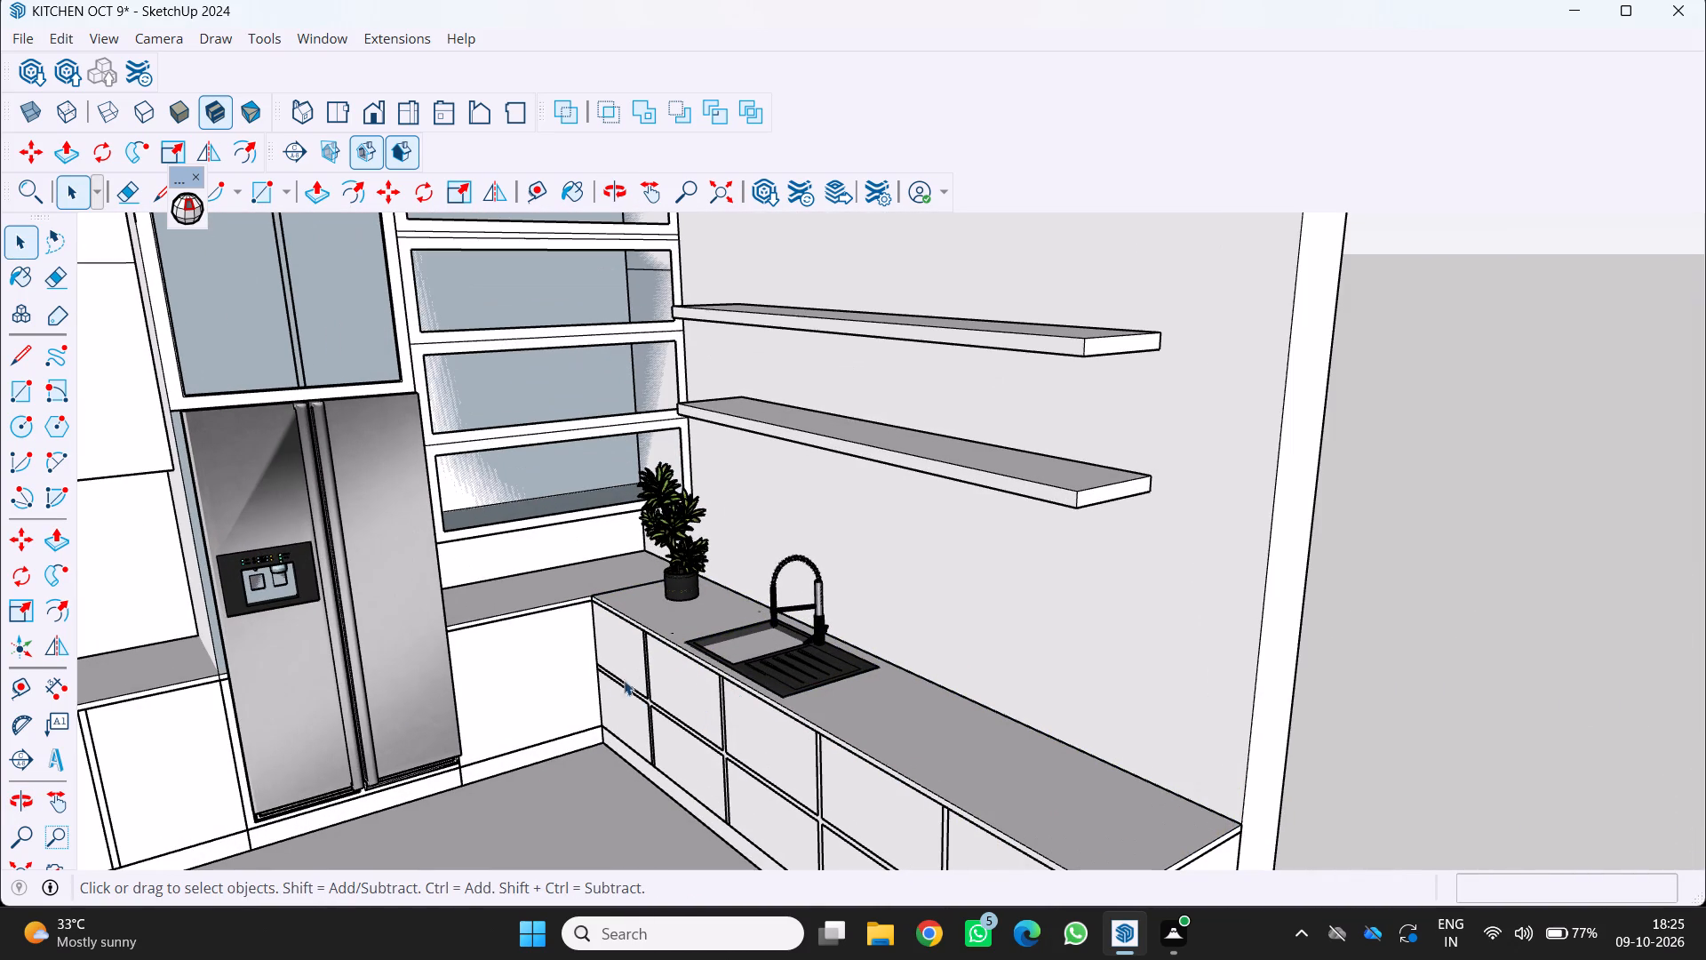
scroll(604, 624, up, 3)
scroll(612, 615, down, 5)
scroll(905, 644, down, 3)
middle_drag(756, 667, 699, 627)
middle_drag(699, 627, 686, 604)
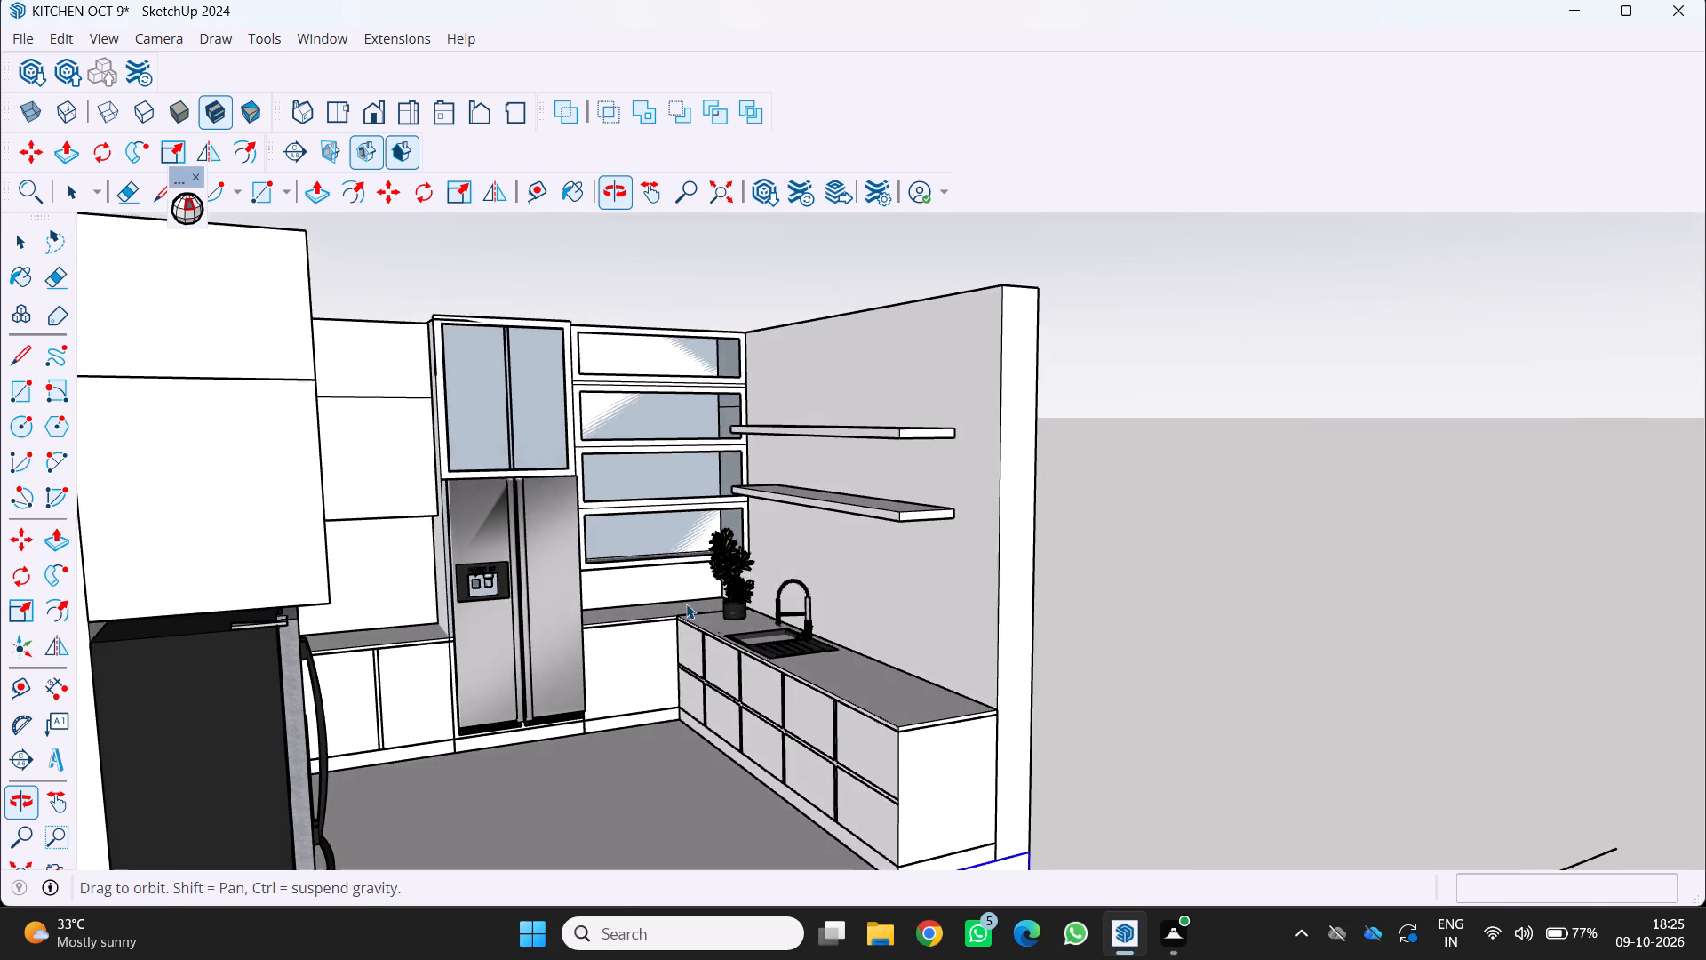
scroll(793, 672, down, 3)
middle_click(788, 671)
middle_drag(789, 672, 803, 717)
middle_click(803, 717)
scroll(847, 632, down, 2)
middle_drag(833, 634, 820, 675)
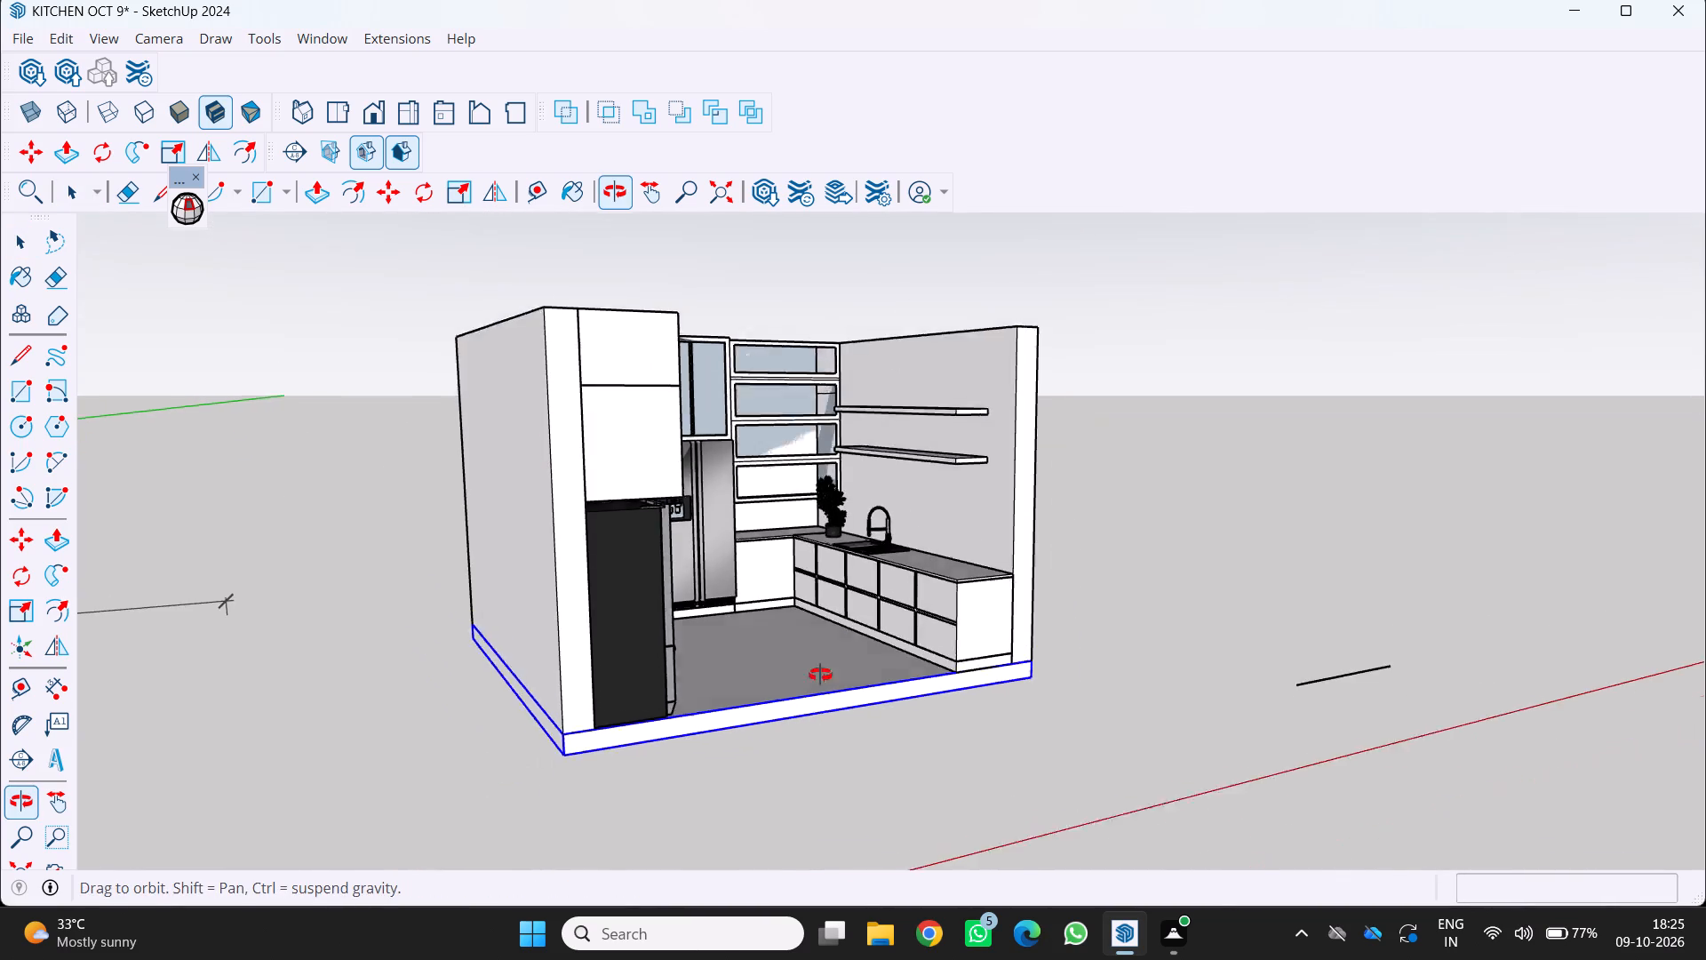
middle_drag(820, 675, 745, 759)
key(space)
drag(896, 860, 867, 818)
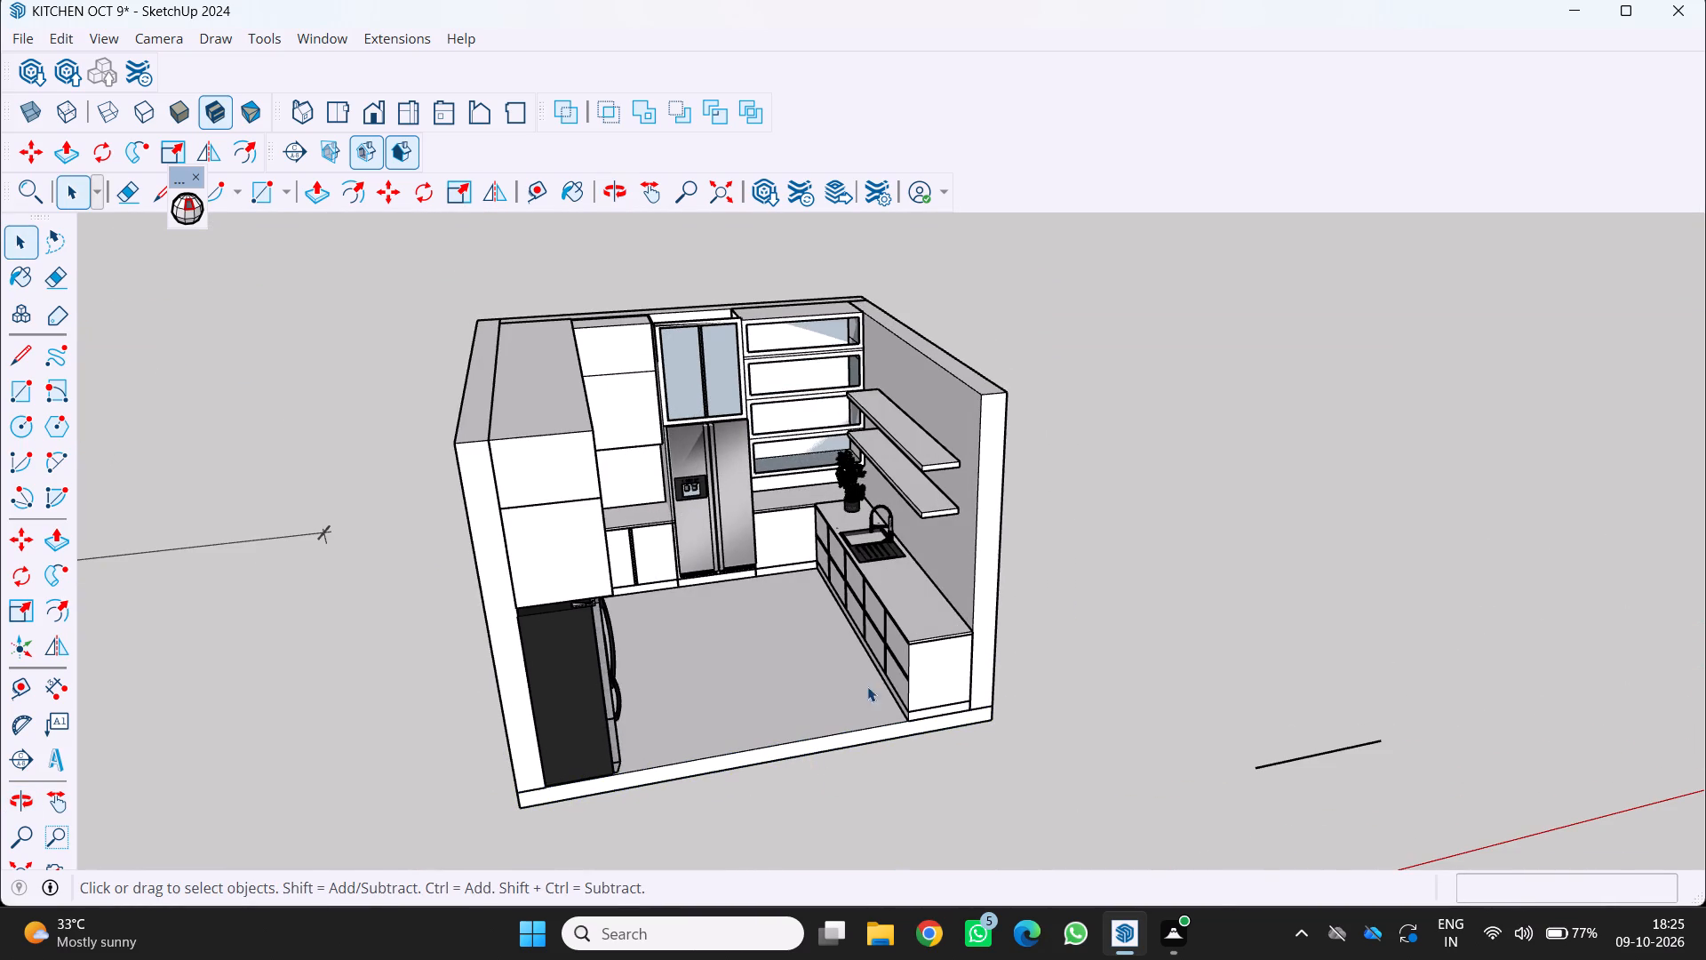
scroll(949, 546, up, 1)
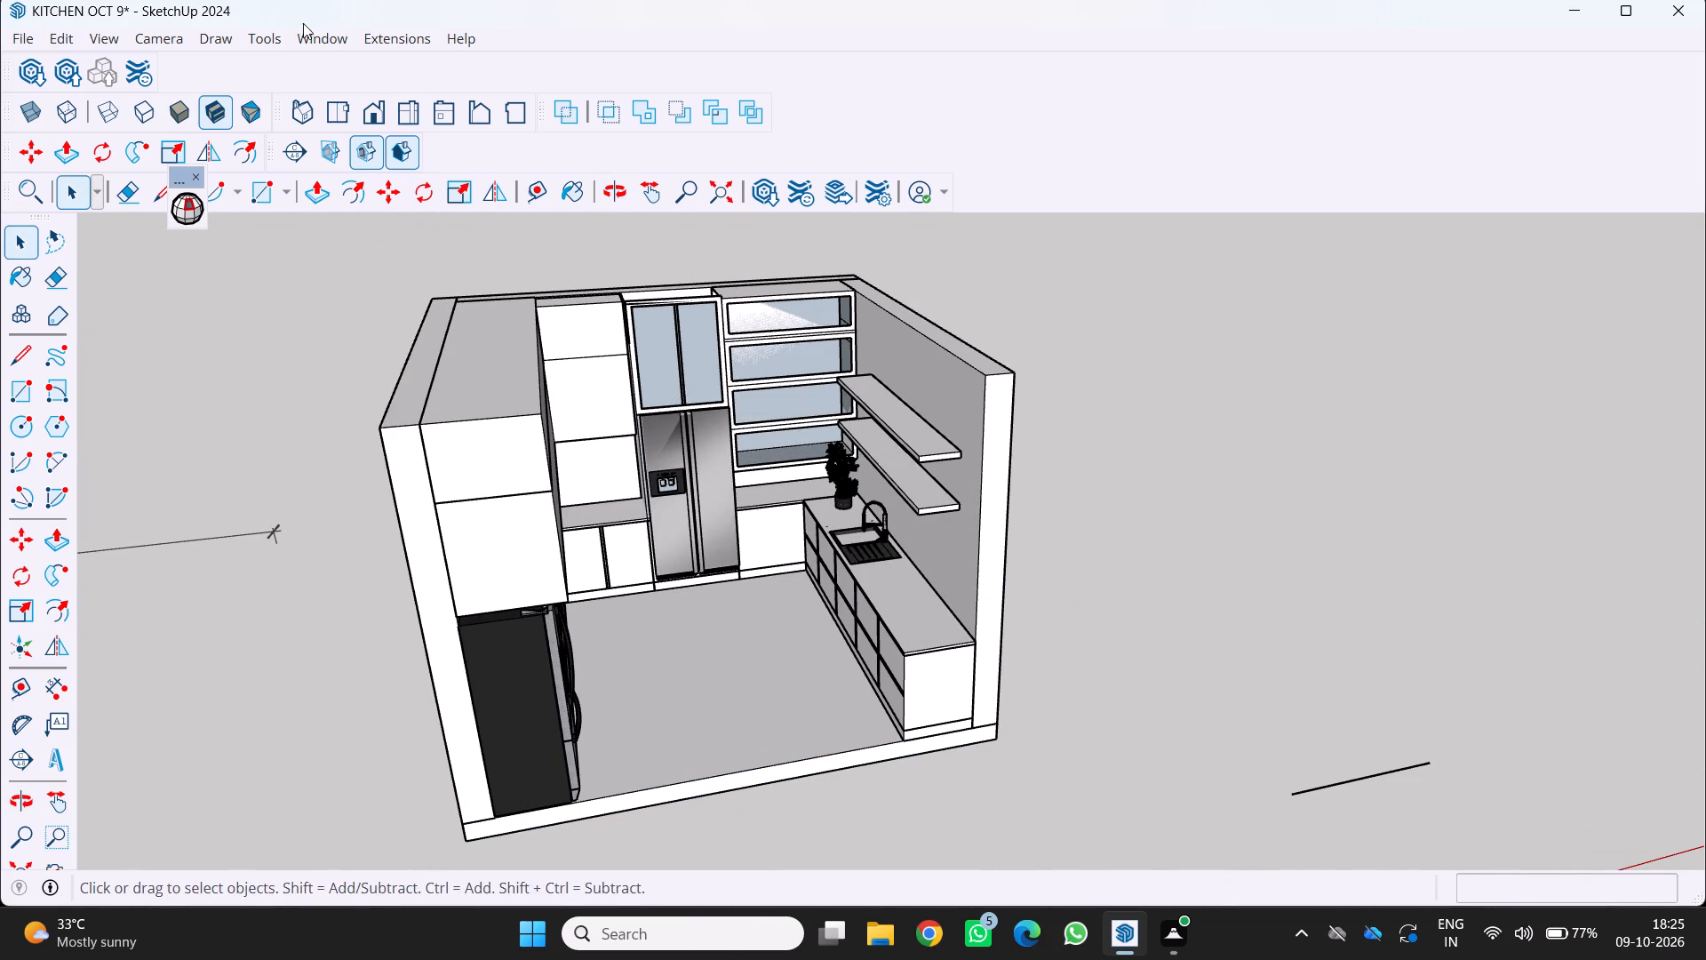
Open the 3D Warehouse model library.
click(300, 31)
click(348, 201)
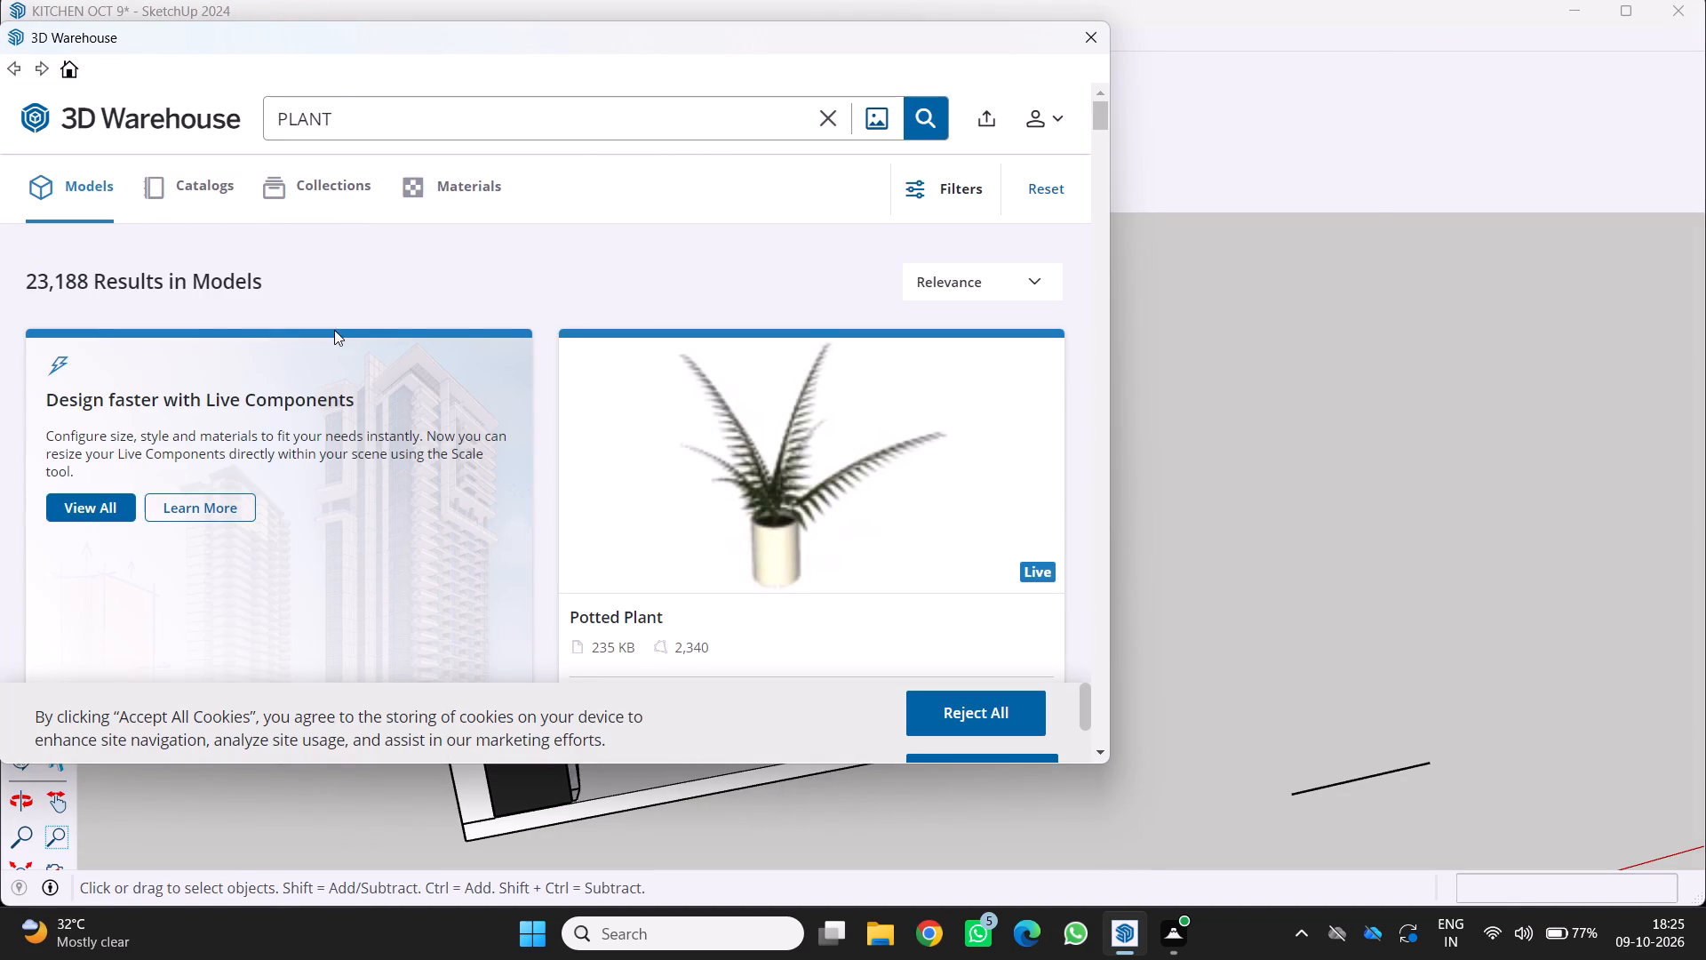
Clear the previous search term PLANT from the 3D Warehouse search.
click(361, 116)
key(BackSpace)
key(BackSpace)
key(BackSpace)
key(BackSpace)
key(BackSpace)
key(BackSpace)
key(BackSpace)
key(BackSpace)
key(BackSpace)
key(BackSpace)
key(BackSpace)
key(BackSpace)
key(BackSpace)
key(BackSpace)
key(BackSpace)
key(BackSpace)
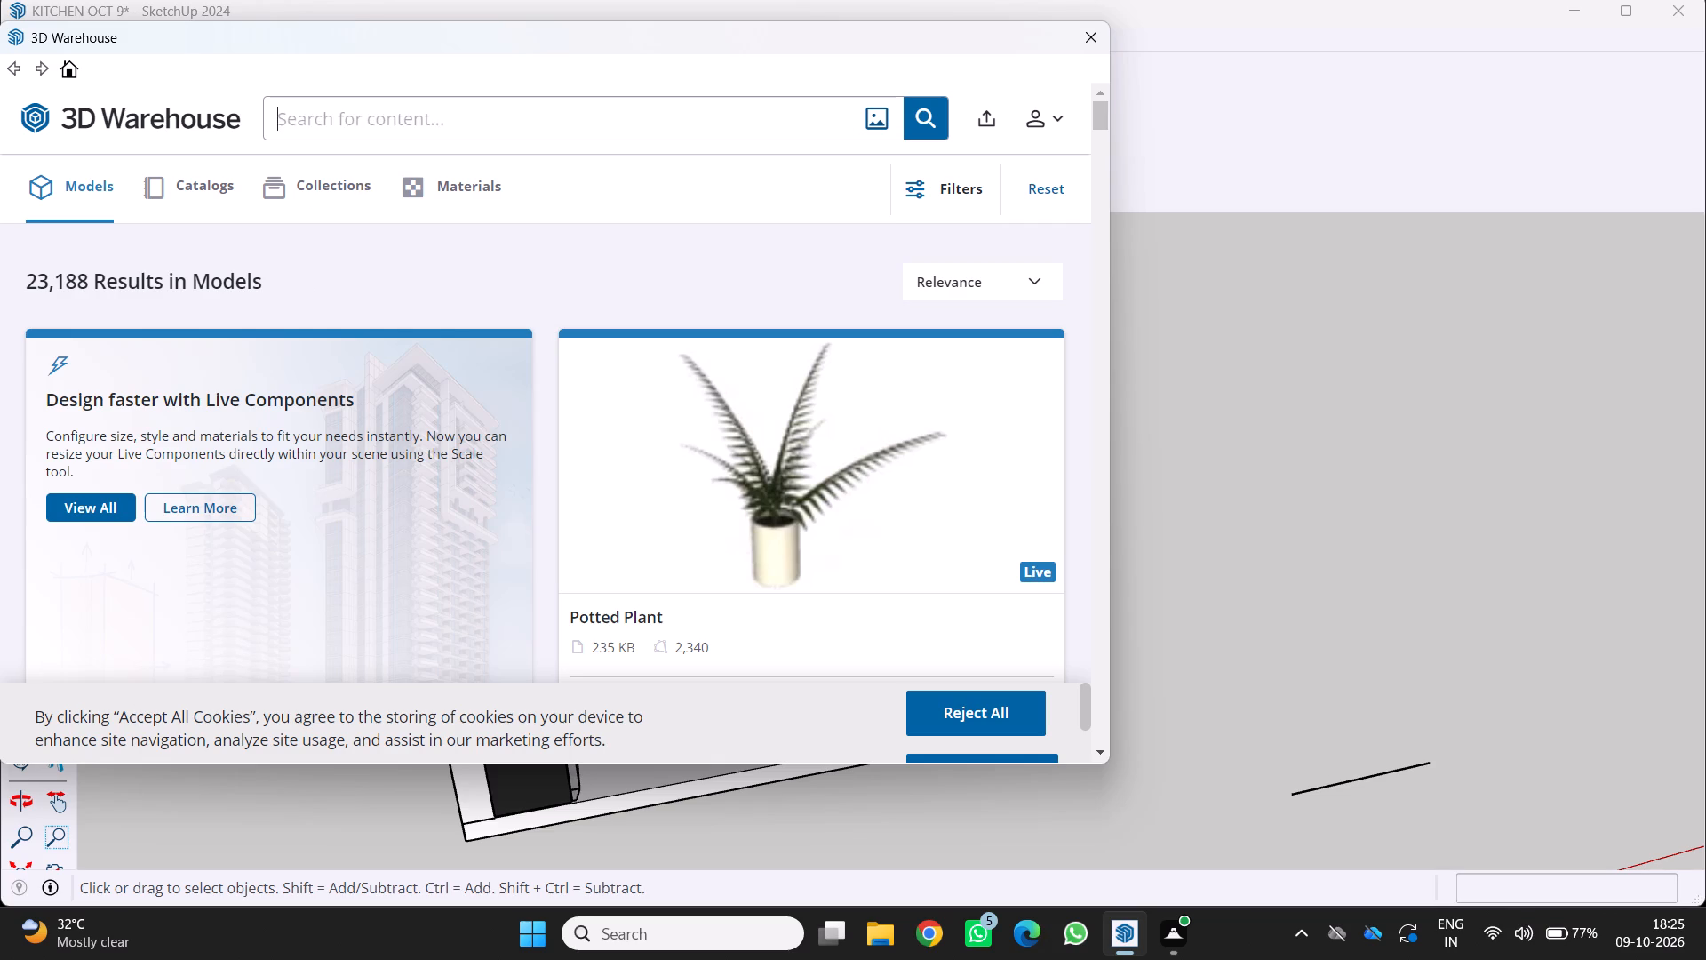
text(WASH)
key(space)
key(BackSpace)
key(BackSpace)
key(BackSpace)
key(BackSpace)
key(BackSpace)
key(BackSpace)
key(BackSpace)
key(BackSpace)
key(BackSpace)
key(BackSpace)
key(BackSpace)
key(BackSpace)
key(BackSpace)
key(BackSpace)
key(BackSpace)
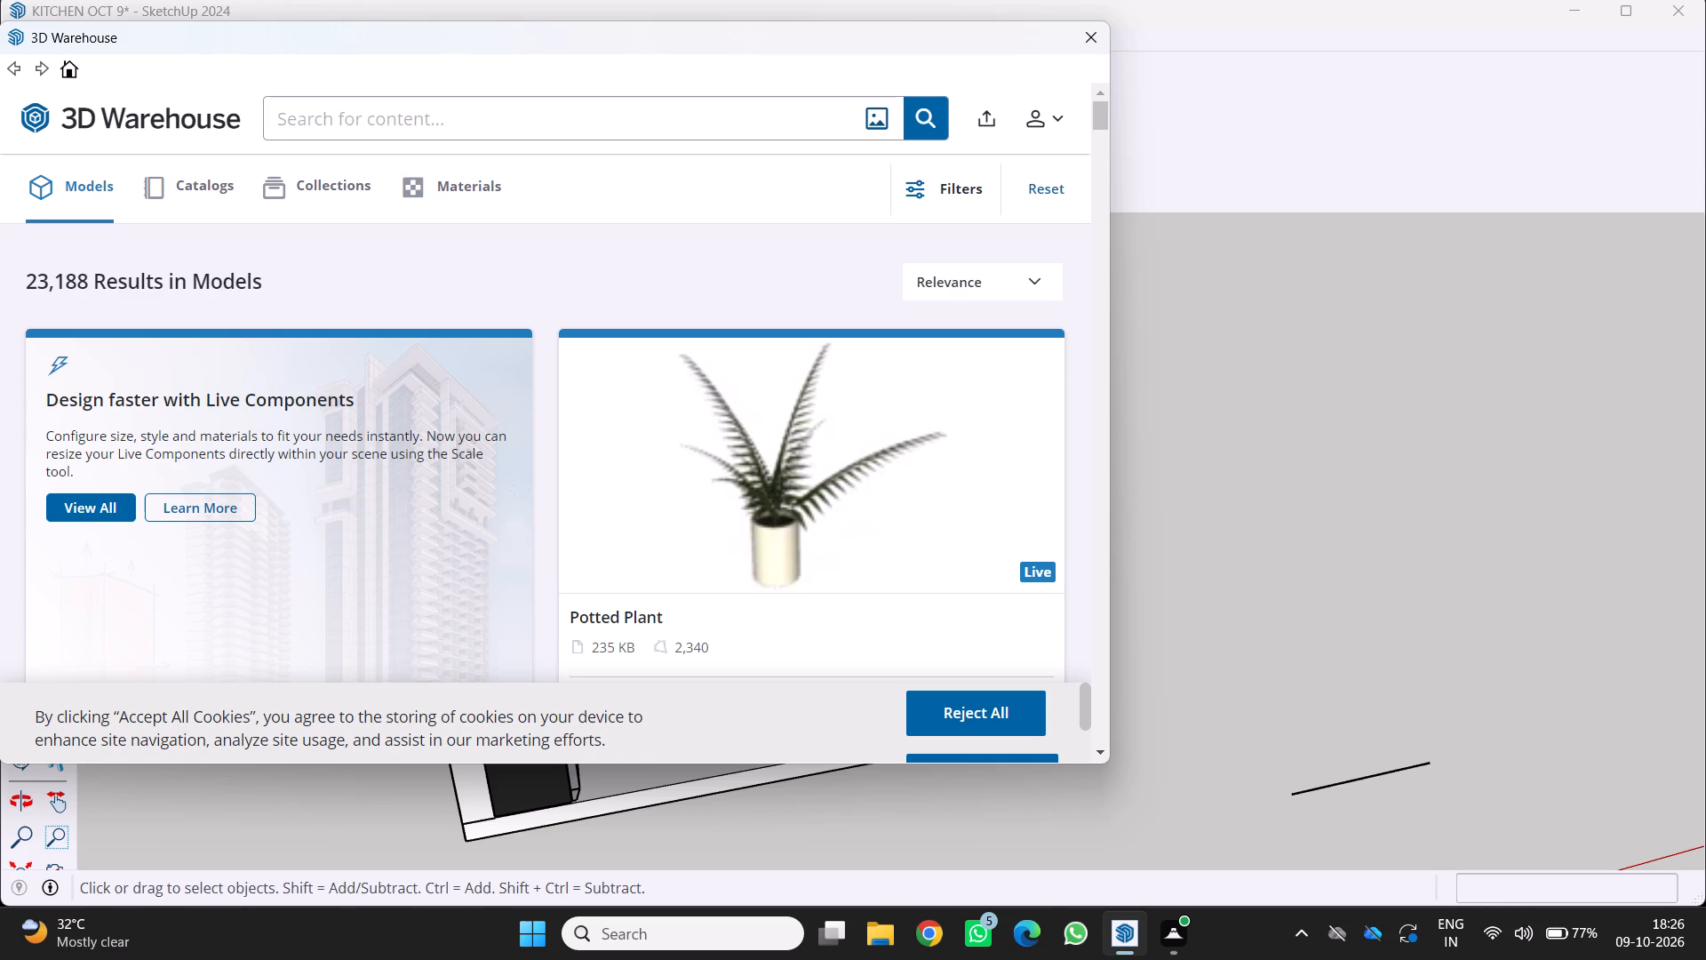
Search the 3D Warehouse models for DISH WASH and look through the first results.
text(DISH WASH)
click(922, 111)
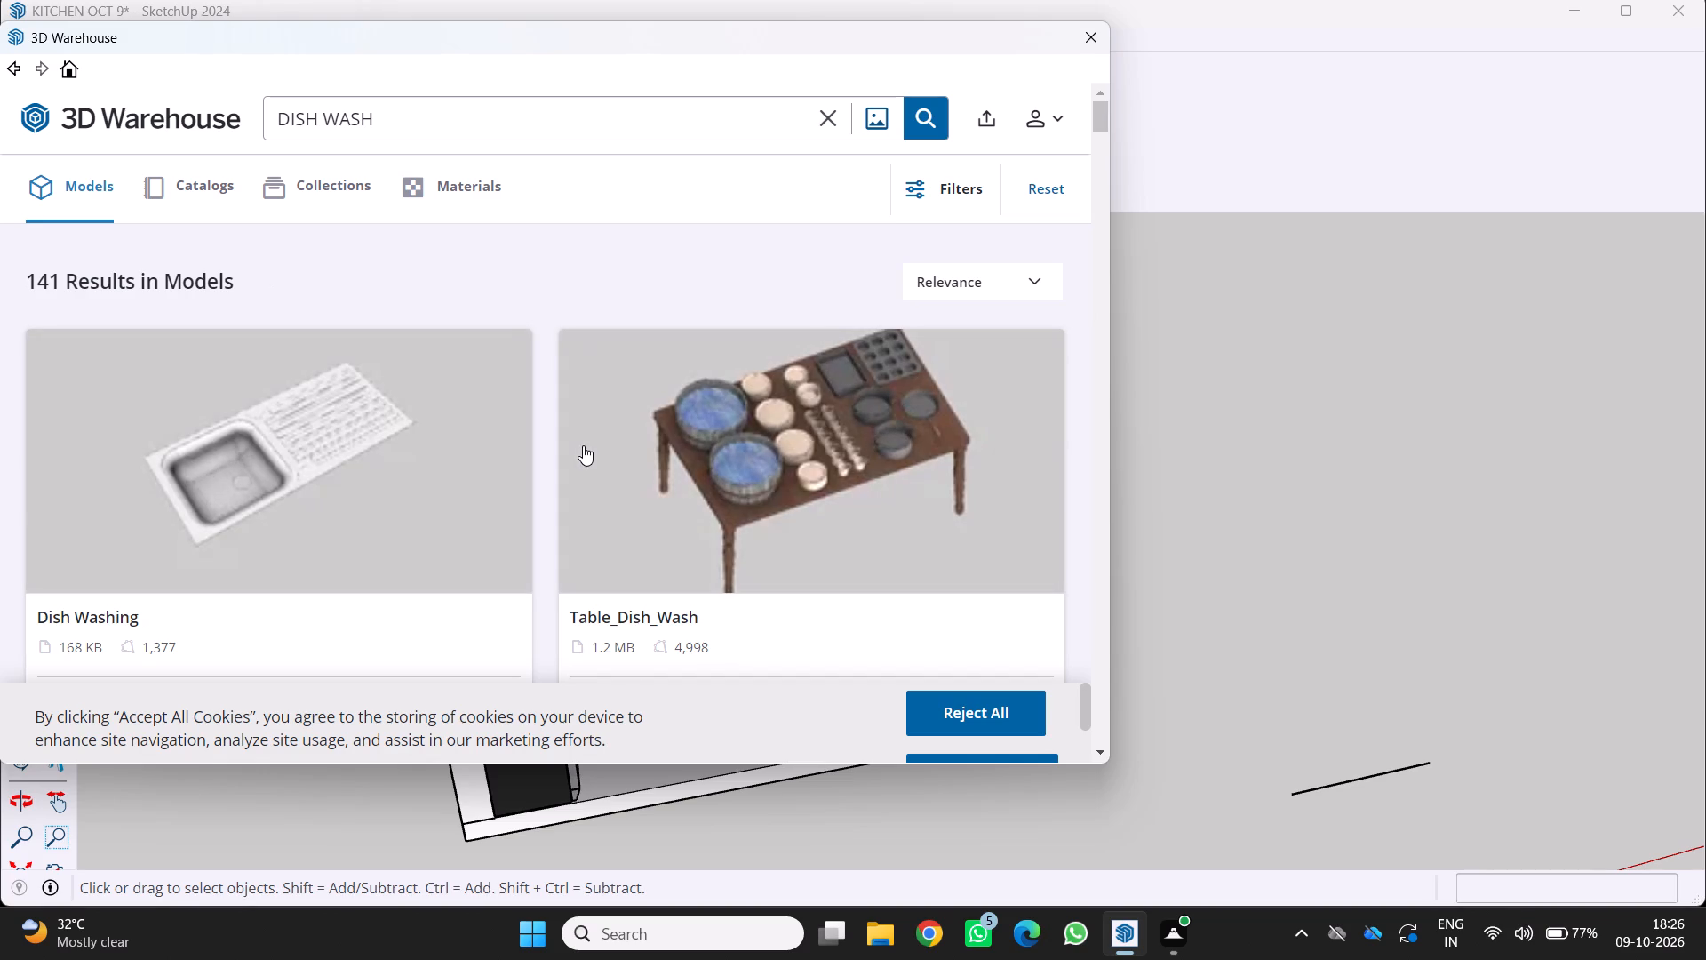
scroll(583, 445, down, 11)
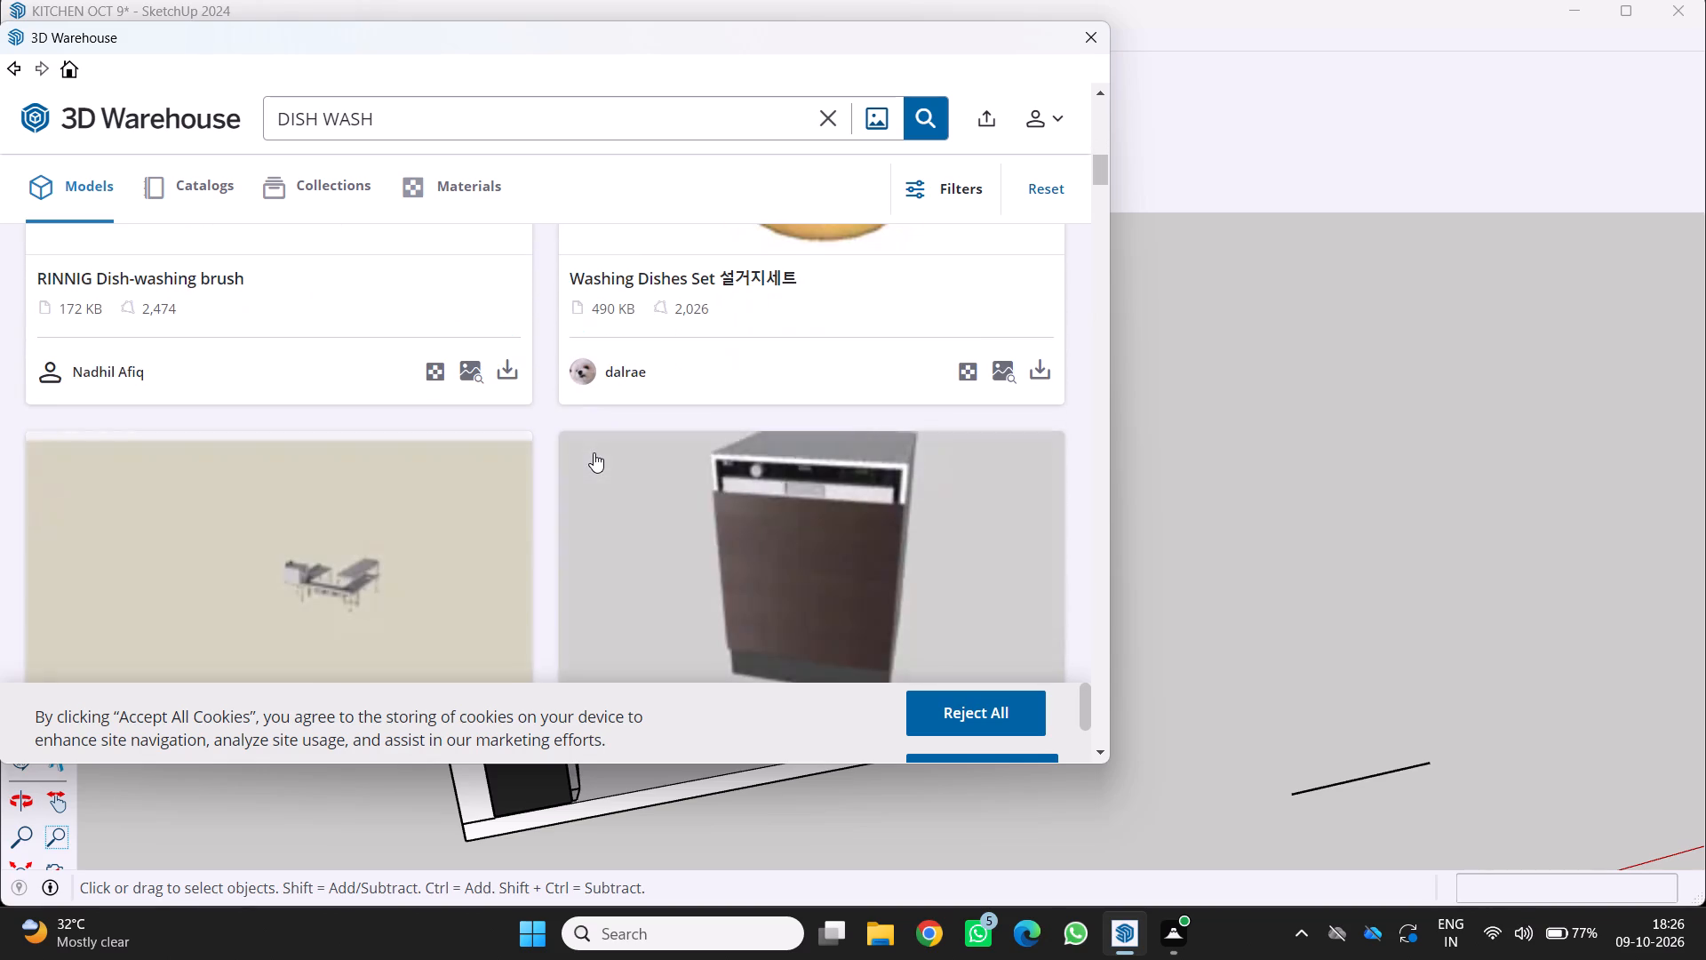
scroll(594, 452, down, 11)
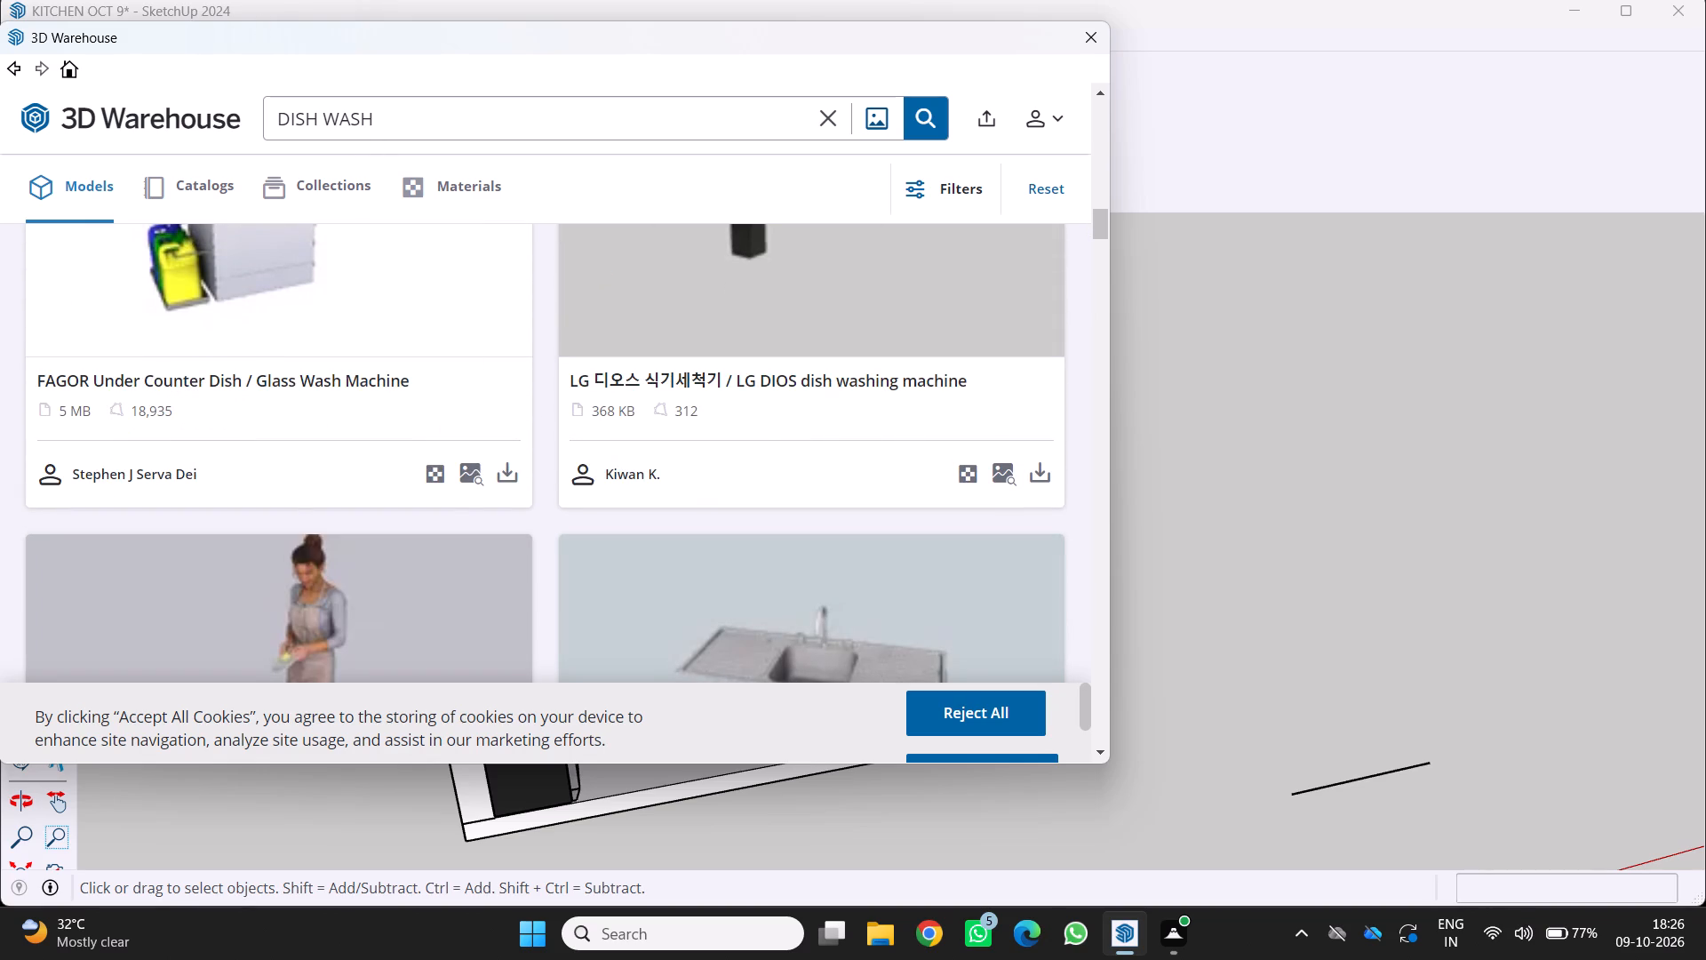
Change the 3D Warehouse search term to DISH WASHERS and run the search.
click(374, 121)
key(BackSpace)
key(BackSpace)
key(BackSpace)
key(BackSpace)
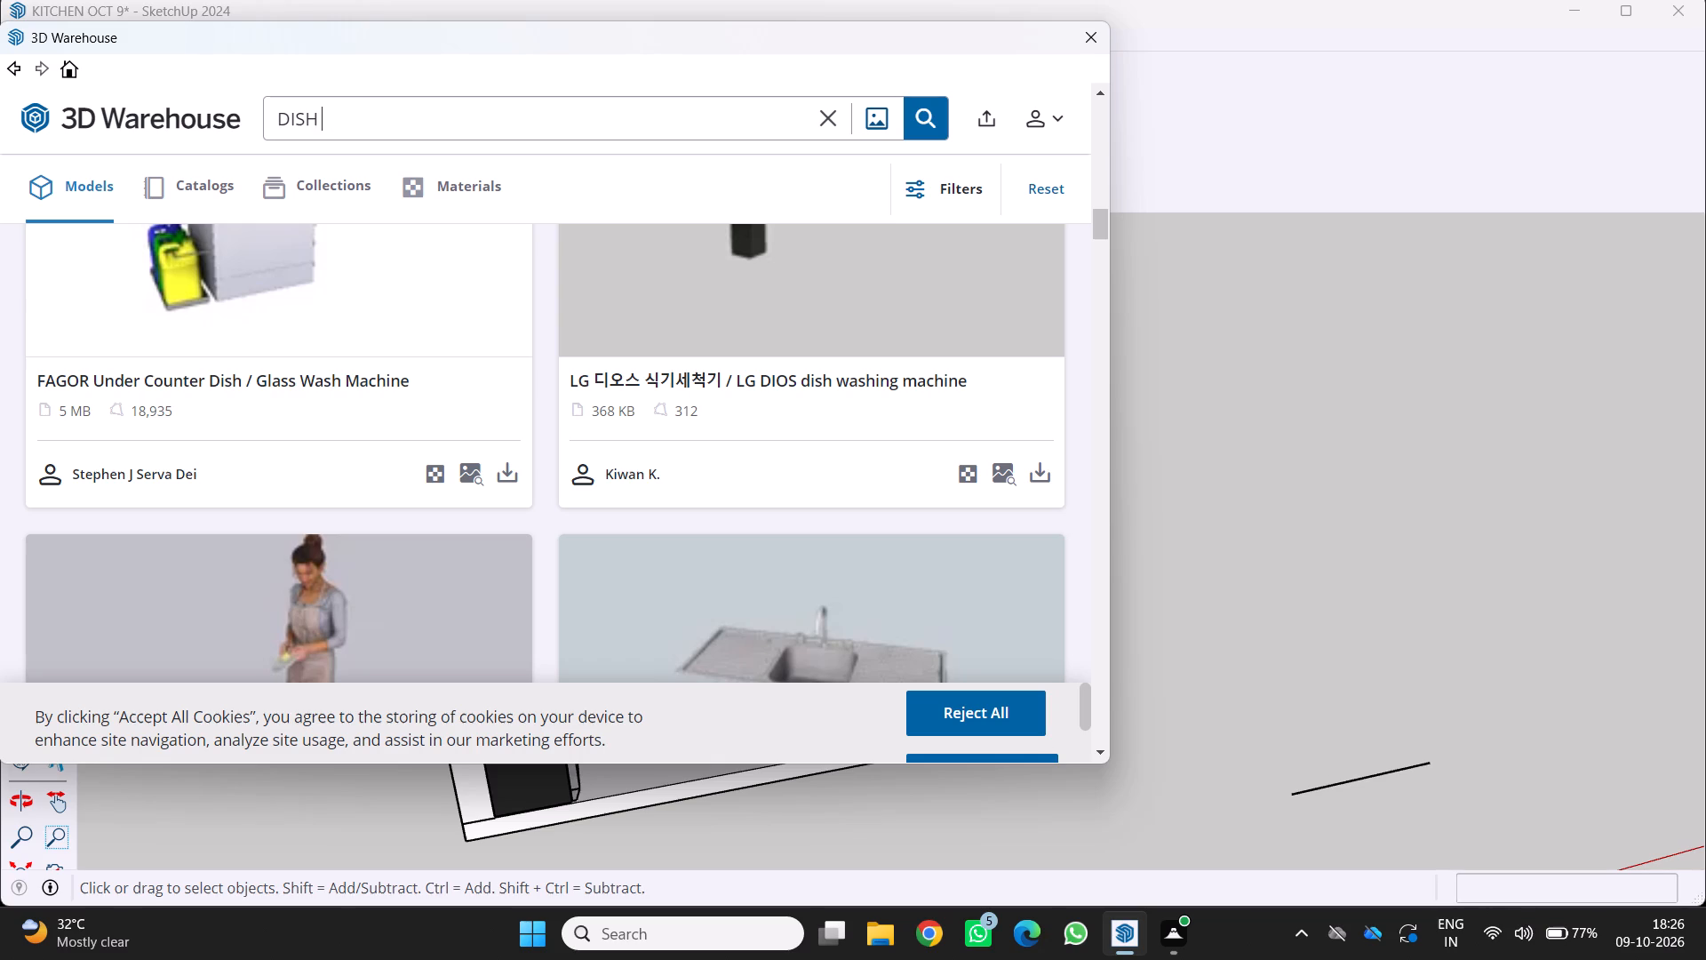
key(w)
text(ASH)
text(ERS)
click(932, 101)
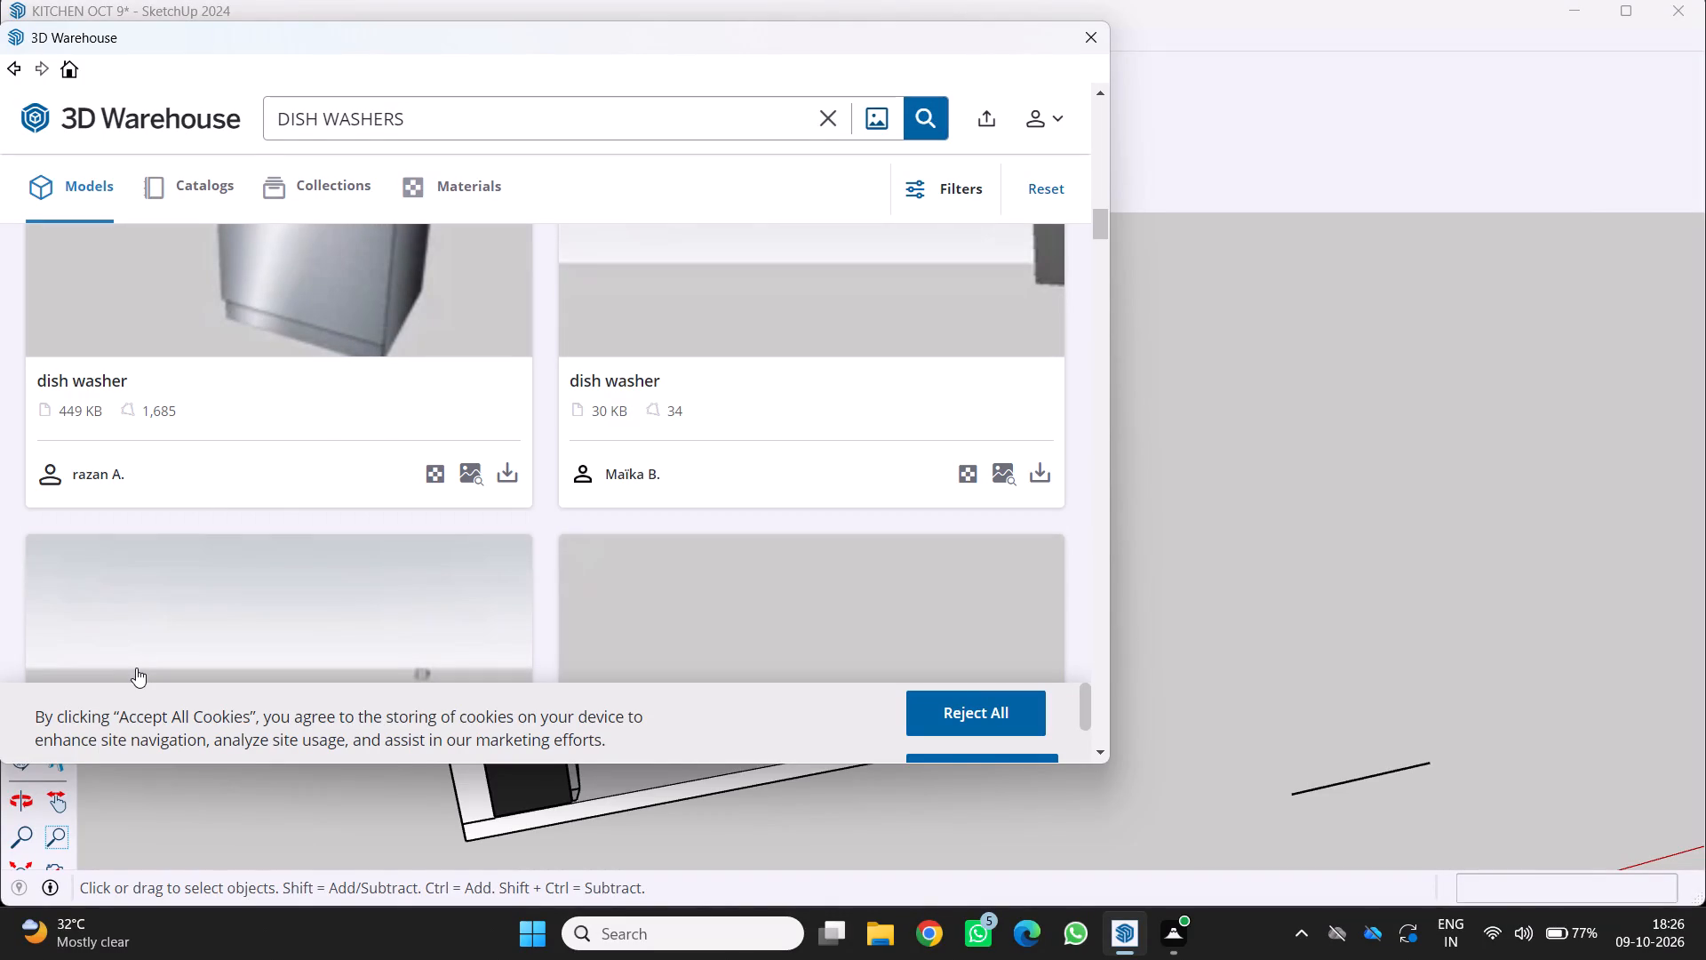
Examine the dishwasher models in the search results for one that suits the kitchen.
scroll(245, 556, down, 5)
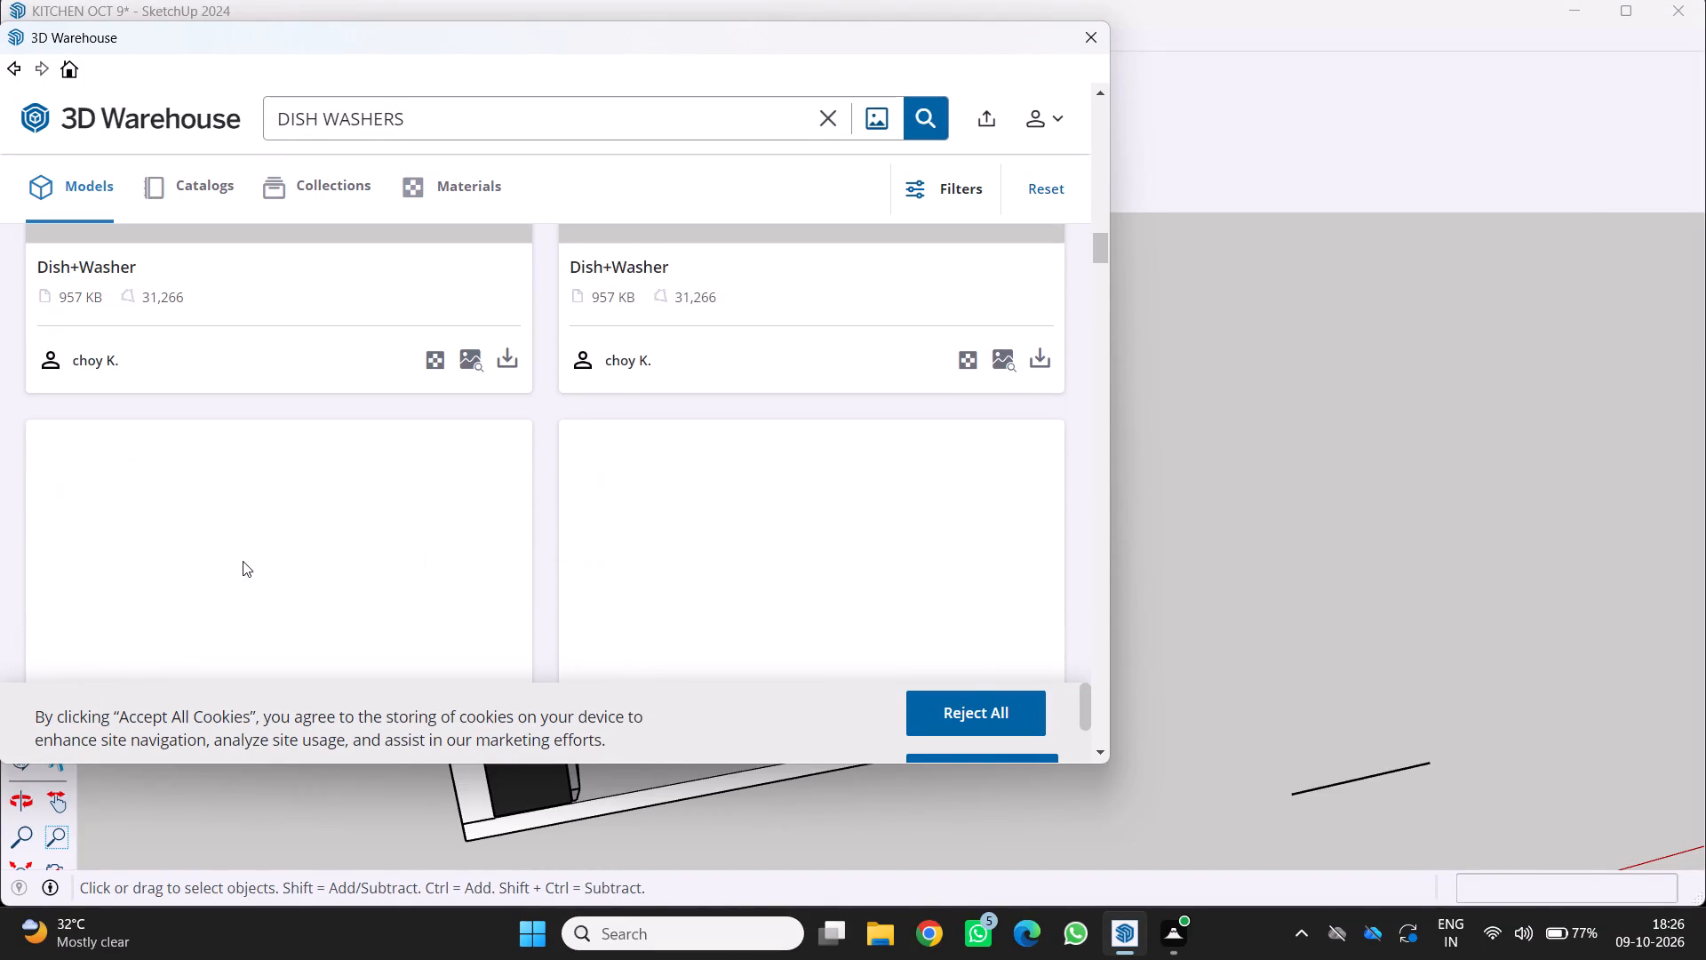
scroll(243, 563, down, 4)
scroll(246, 563, up, 5)
scroll(248, 564, down, 5)
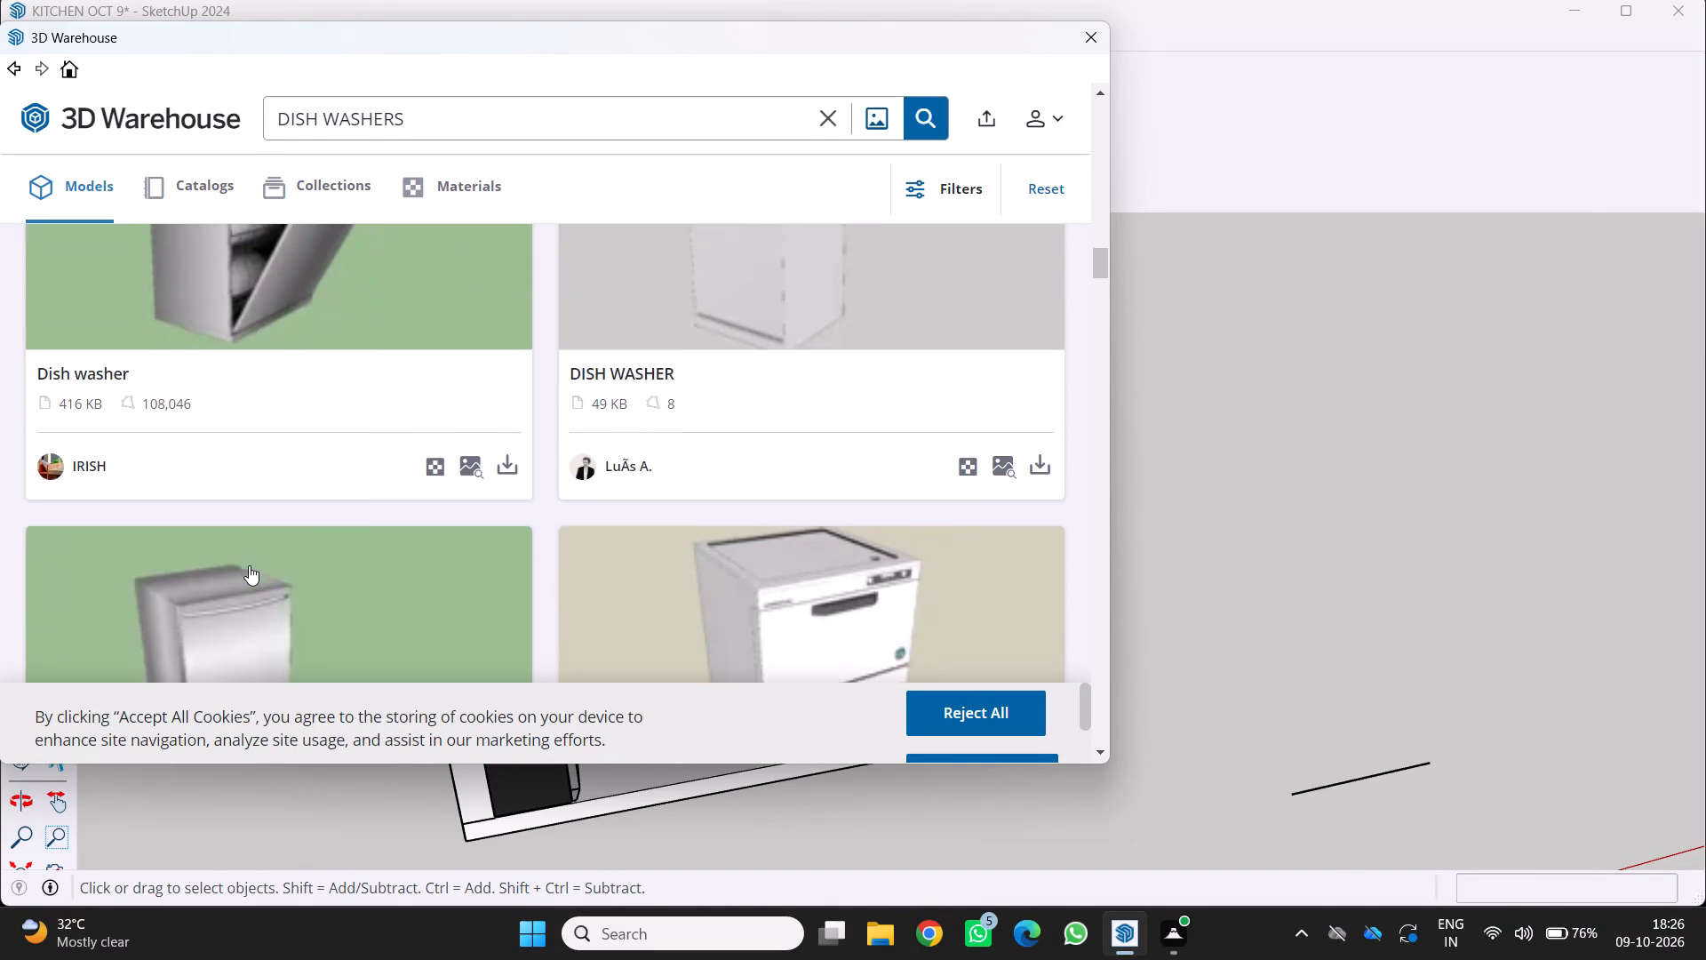
scroll(251, 566, down, 1)
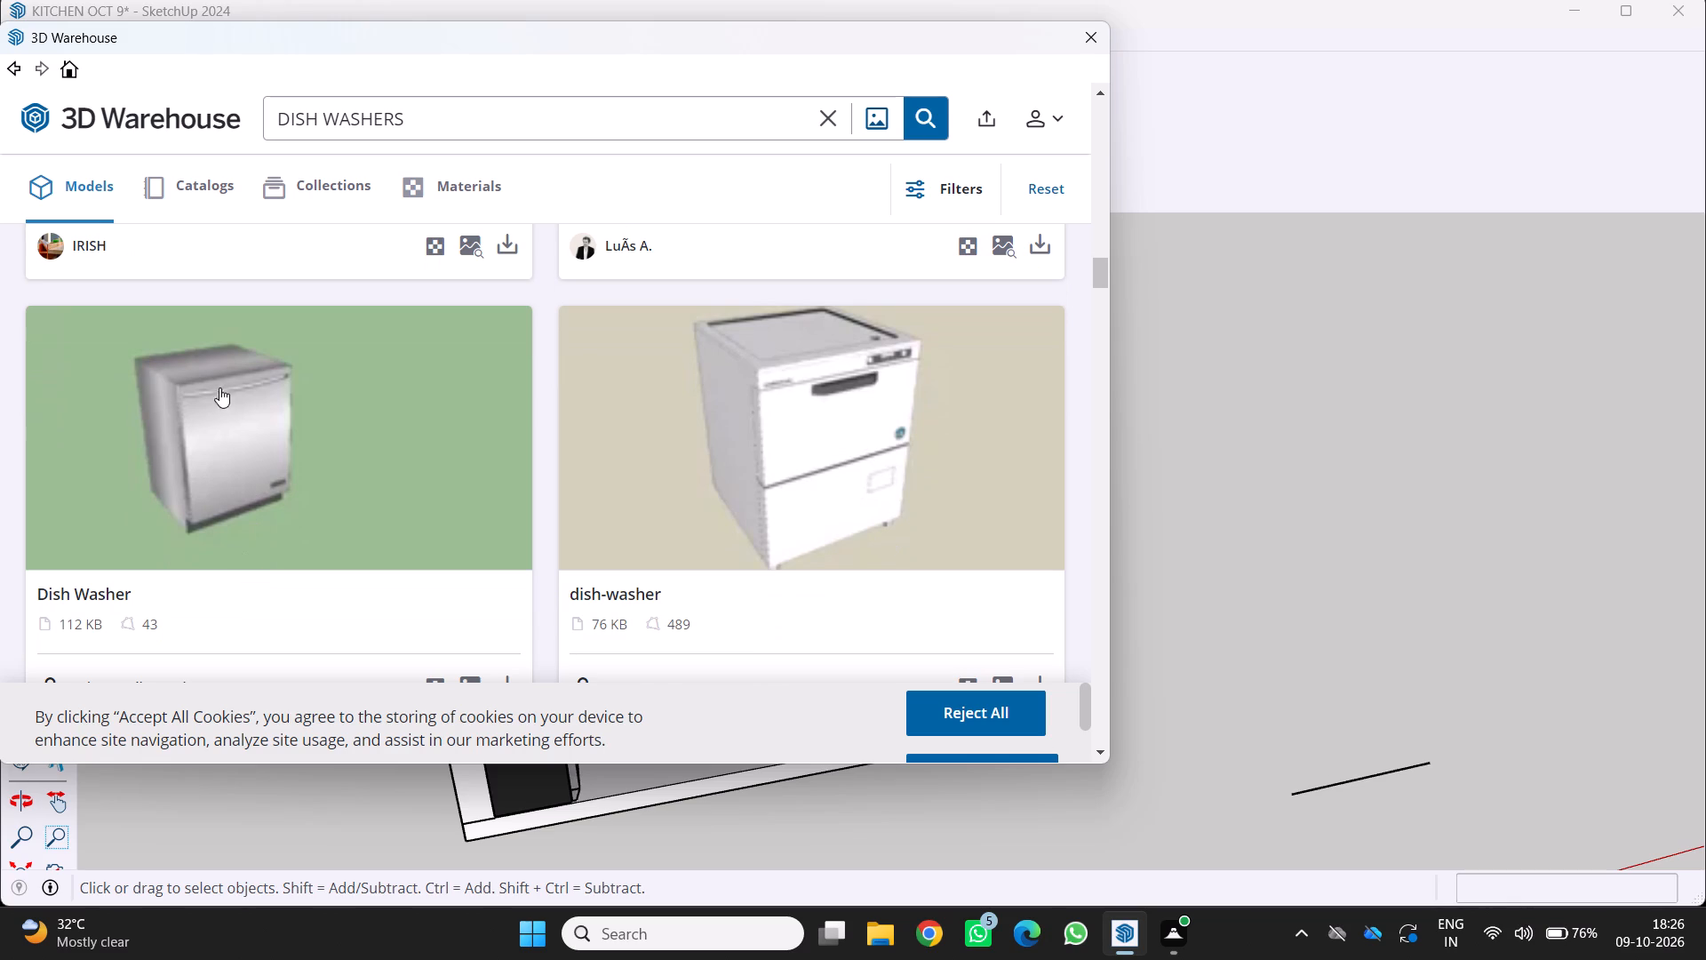
scroll(458, 324, down, 4)
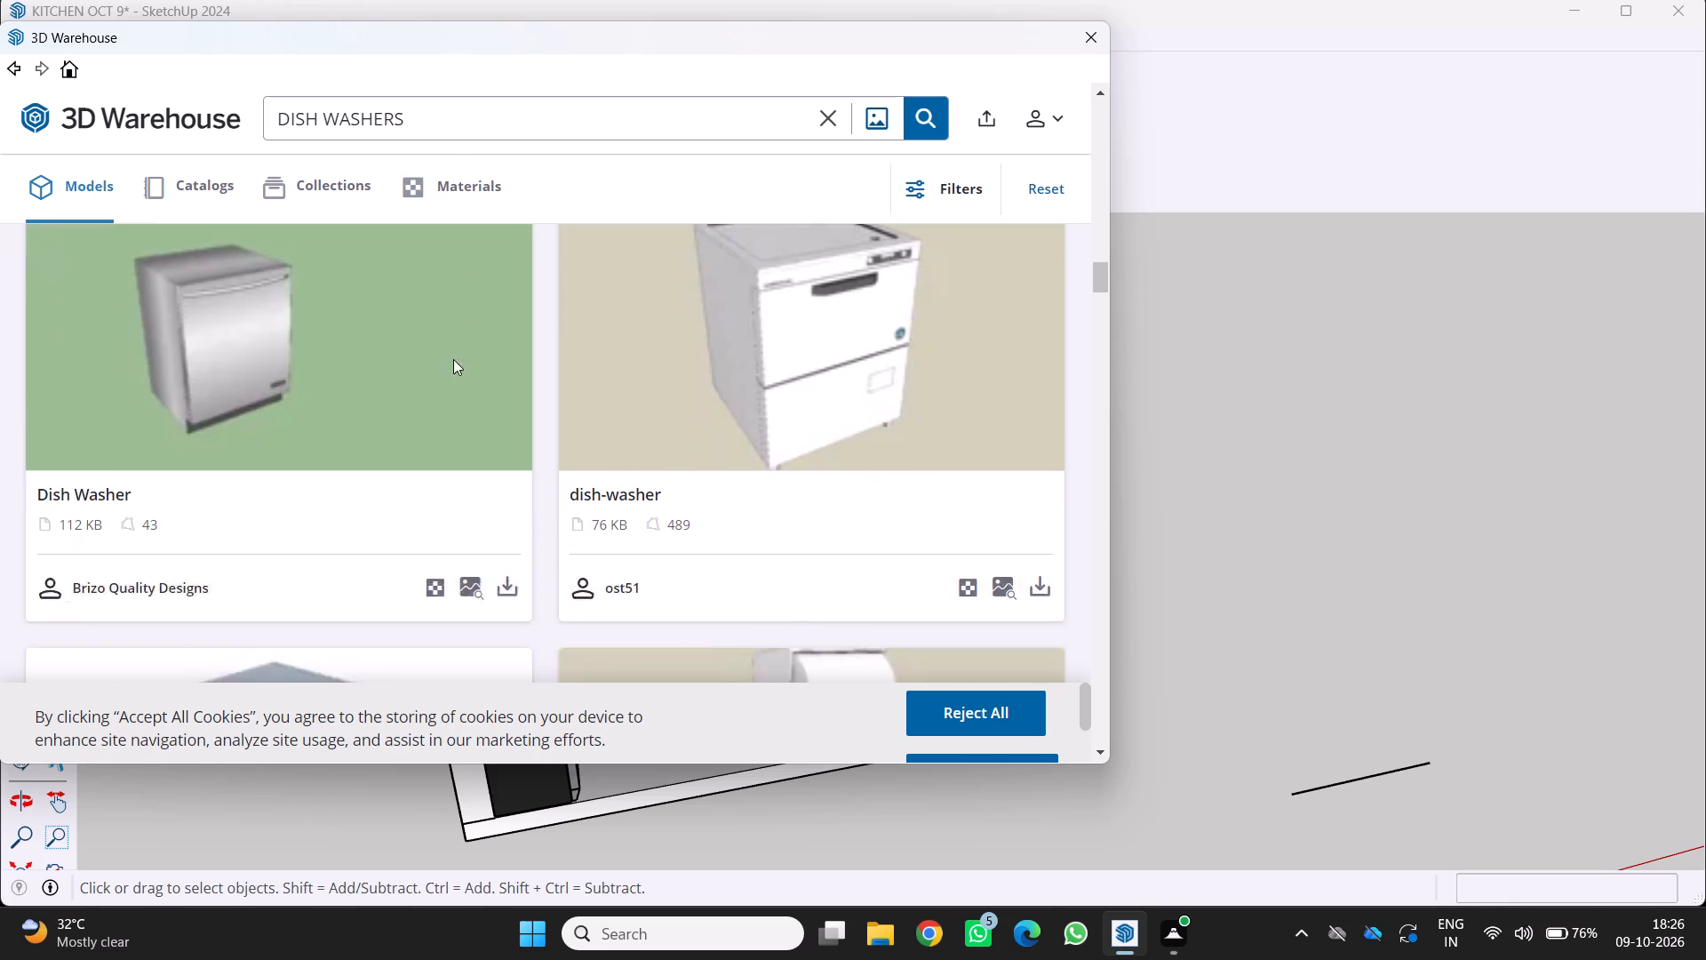
scroll(453, 359, down, 18)
scroll(466, 380, down, 5)
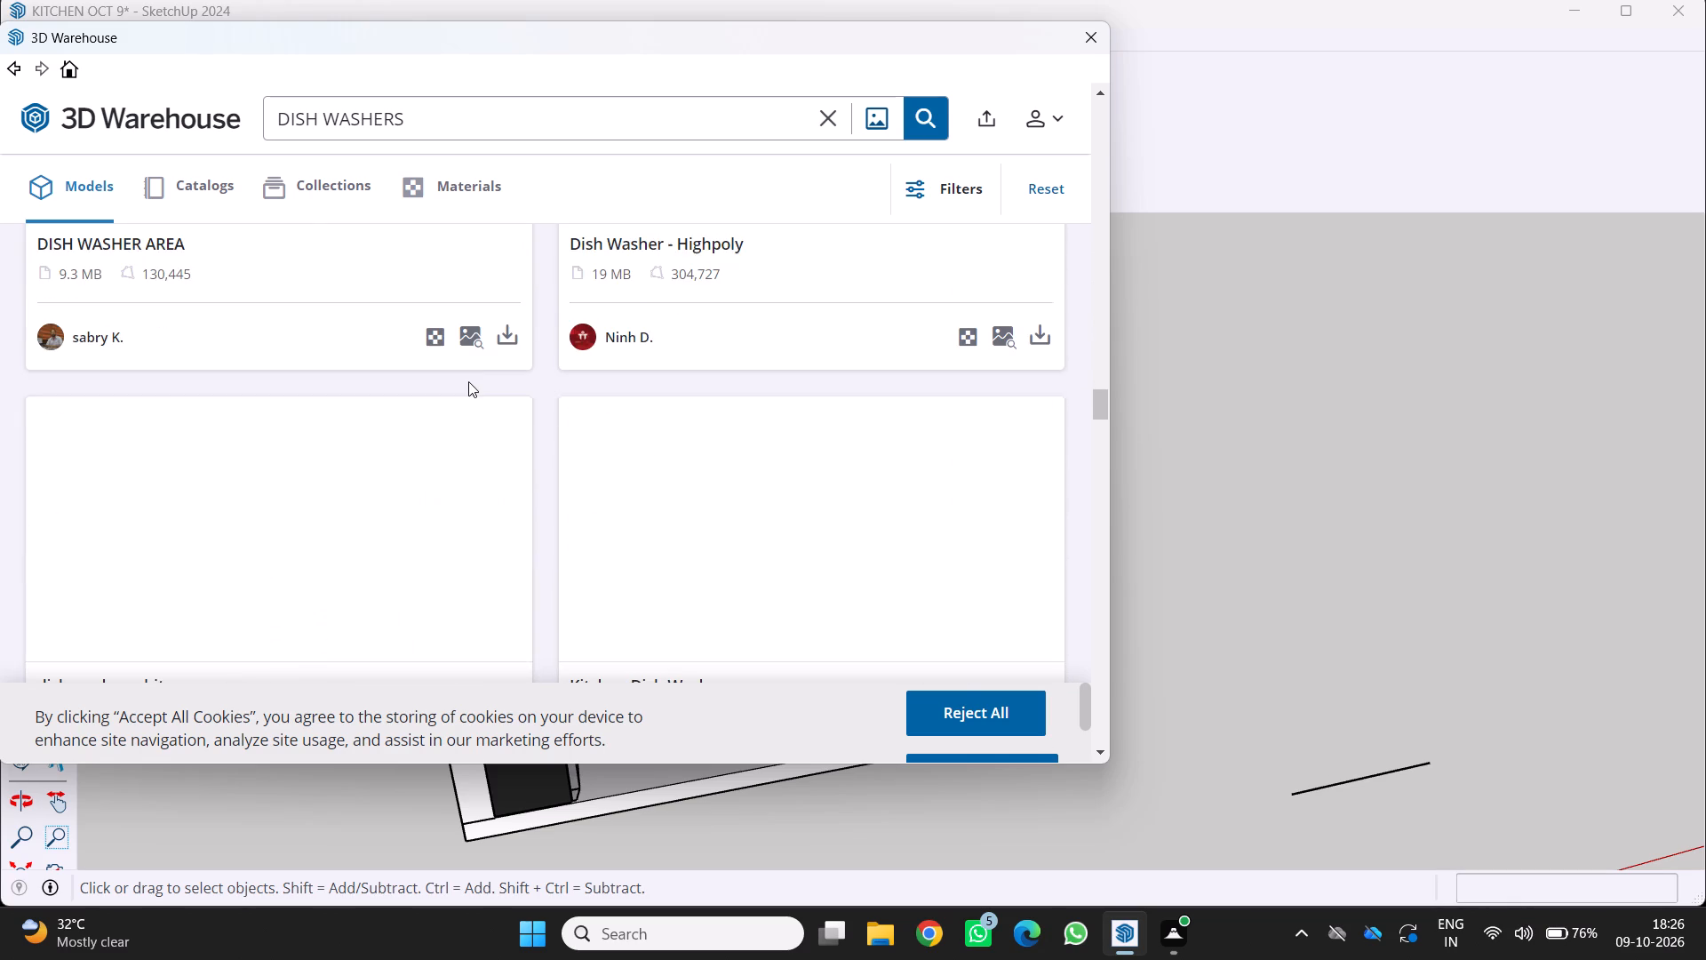
scroll(466, 381, down, 13)
scroll(471, 386, down, 10)
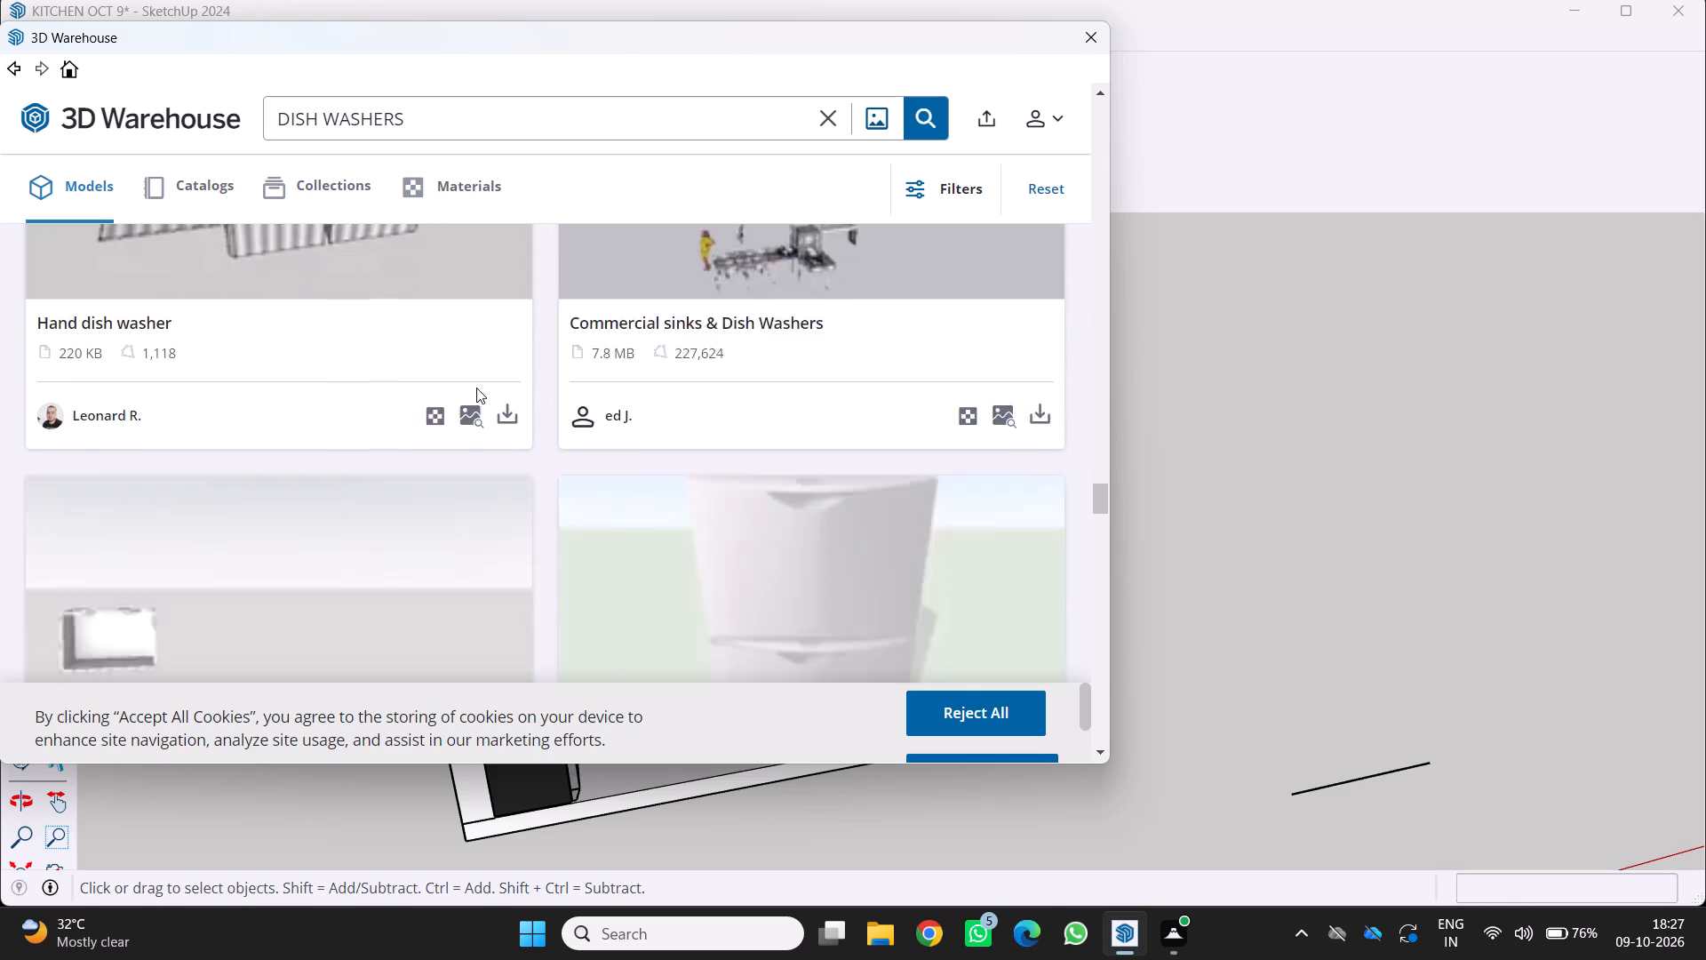
scroll(476, 388, up, 7)
scroll(481, 389, down, 7)
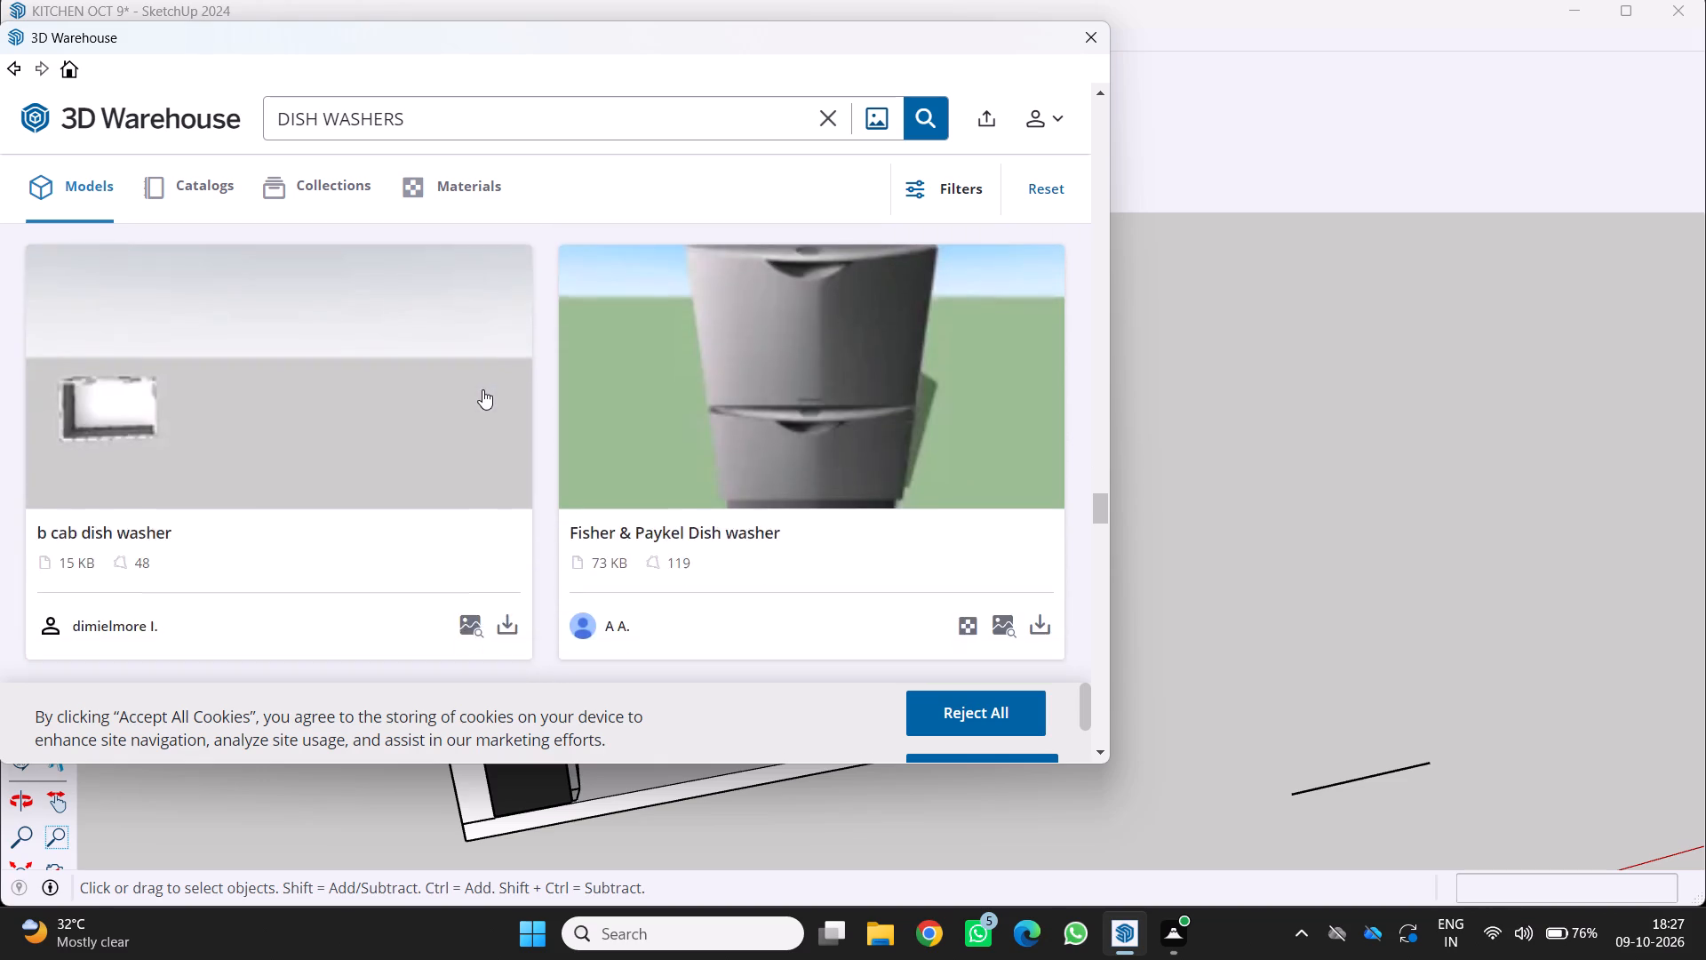
scroll(482, 389, down, 11)
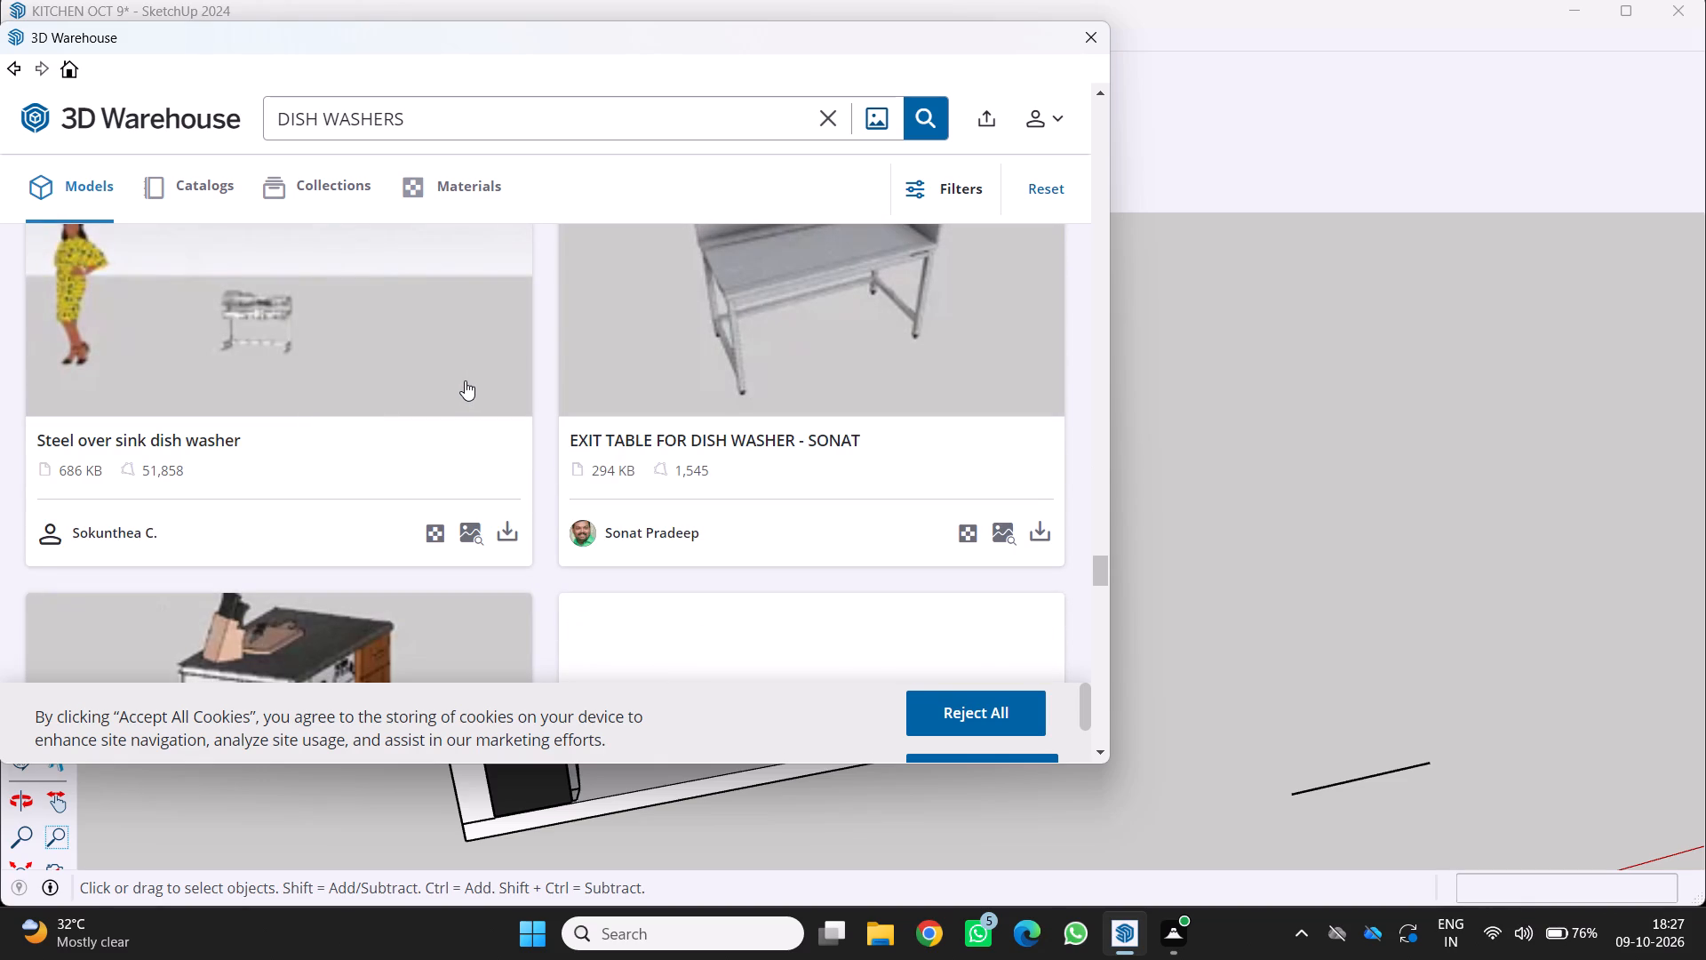
scroll(465, 380, down, 2)
Replace the search term with LIQIUD WASH and search the 3D Warehouse models.
click(531, 131)
key(BackSpace)
key(BackSpace)
key(BackSpace)
key(BackSpace)
key(BackSpace)
key(BackSpace)
key(BackSpace)
key(BackSpace)
key(BackSpace)
key(BackSpace)
key(BackSpace)
key(BackSpace)
key(BackSpace)
key(BackSpace)
key(BackSpace)
key(BackSpace)
key(BackSpace)
key(BackSpace)
key(BackSpace)
key(BackSpace)
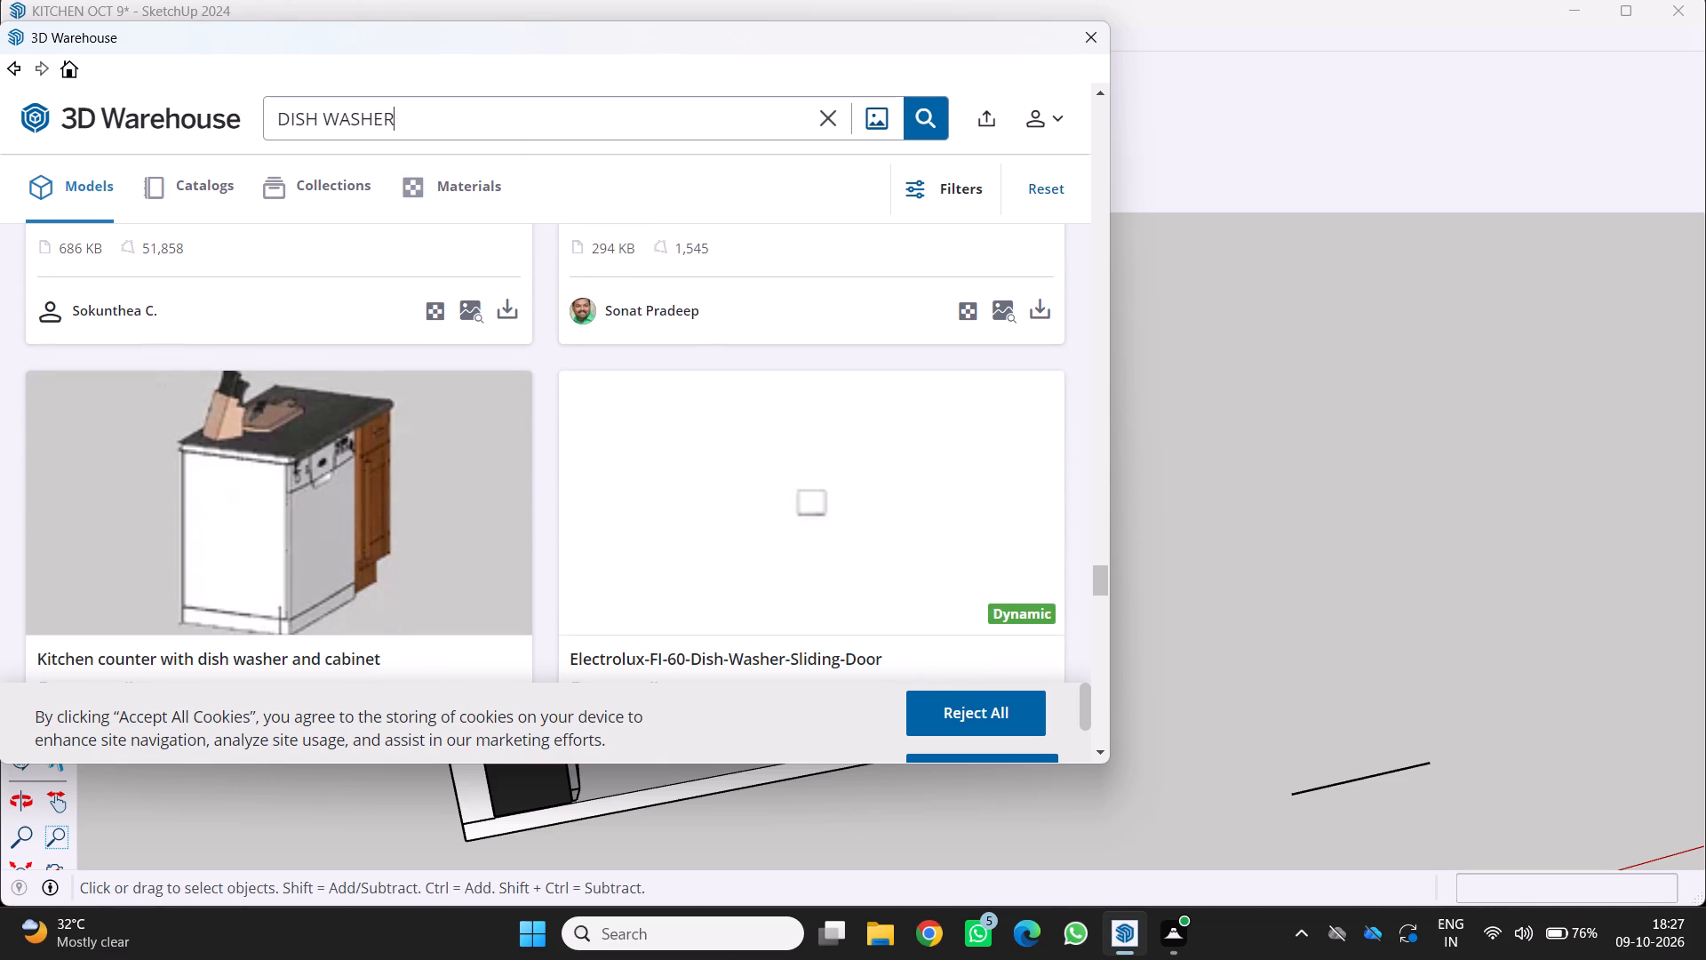
text(LI)
text(QIUD)
key(space)
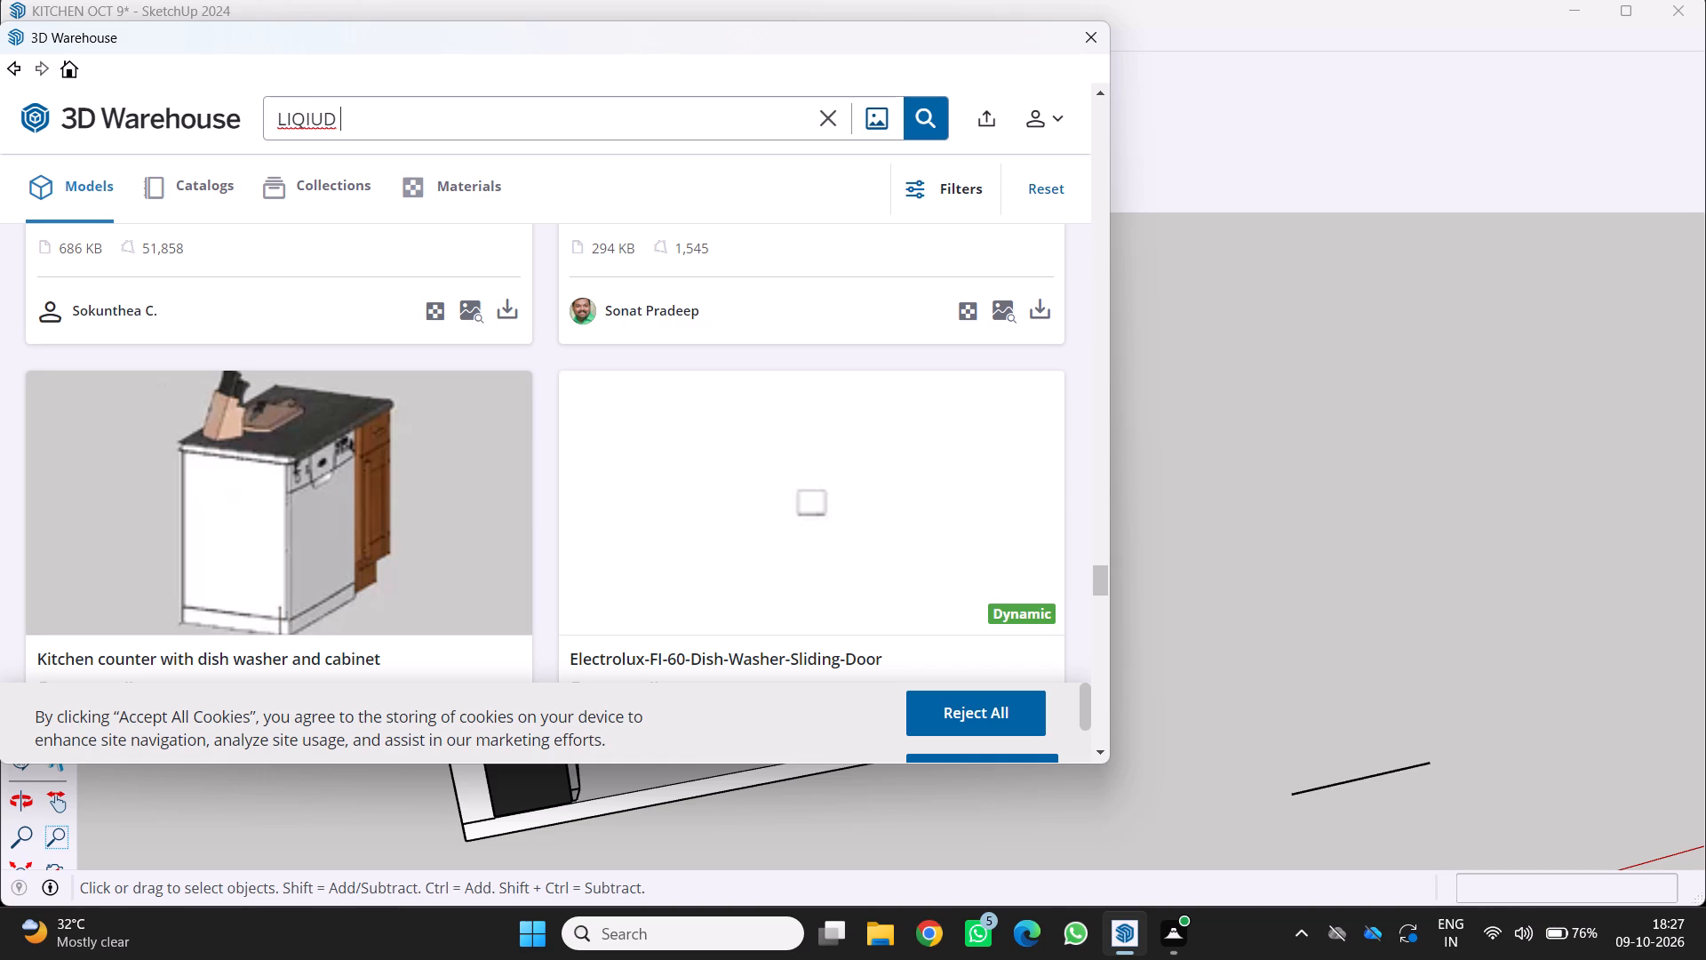
text(WASH)
click(932, 118)
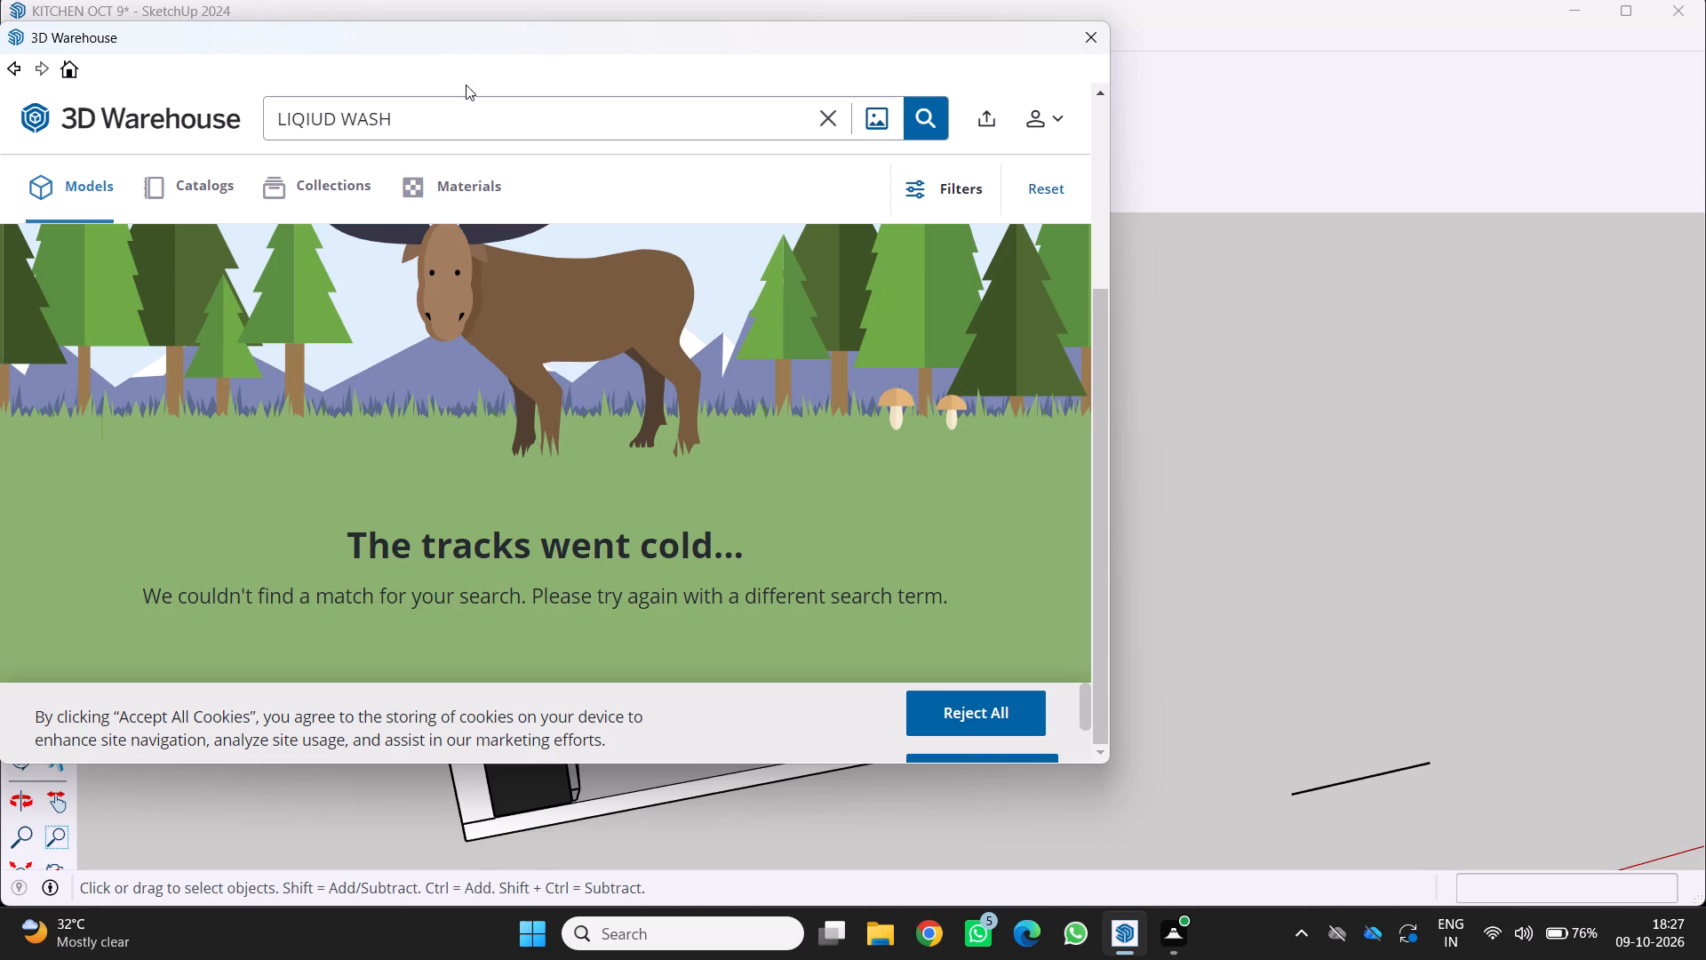
Retry the liquid wash search with the spellings LIQUD WASH and LIQEUD WASH.
click(310, 117)
key(BackSpace)
click(913, 129)
click(305, 118)
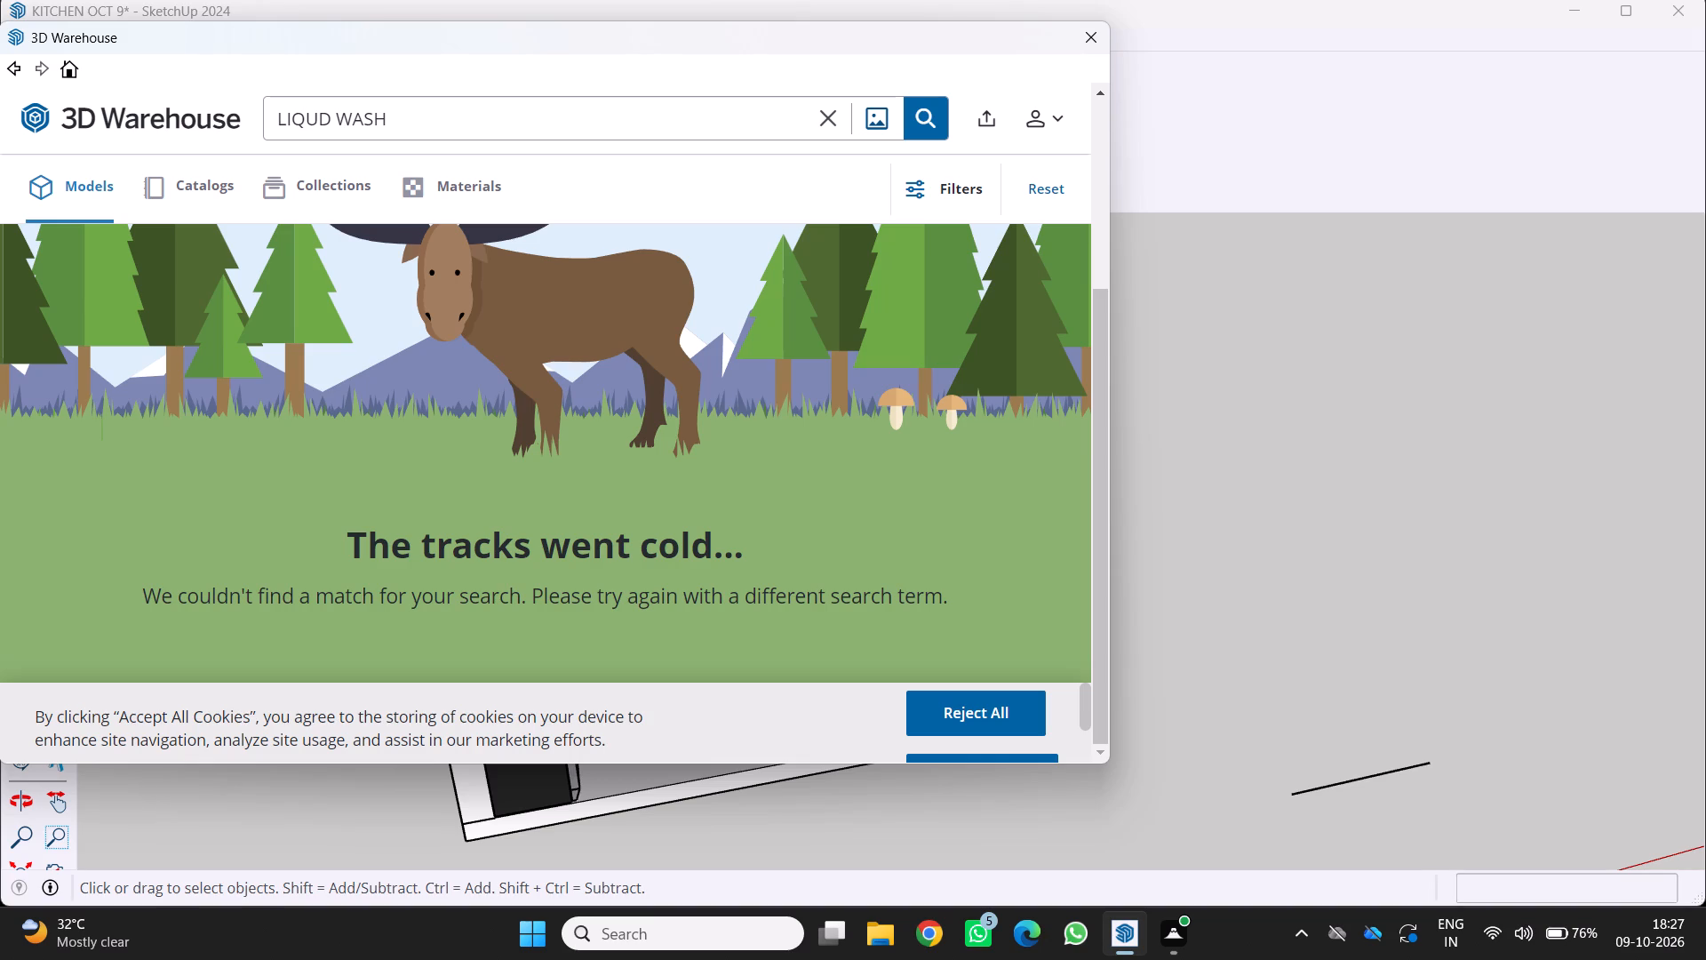
key(e)
click(918, 120)
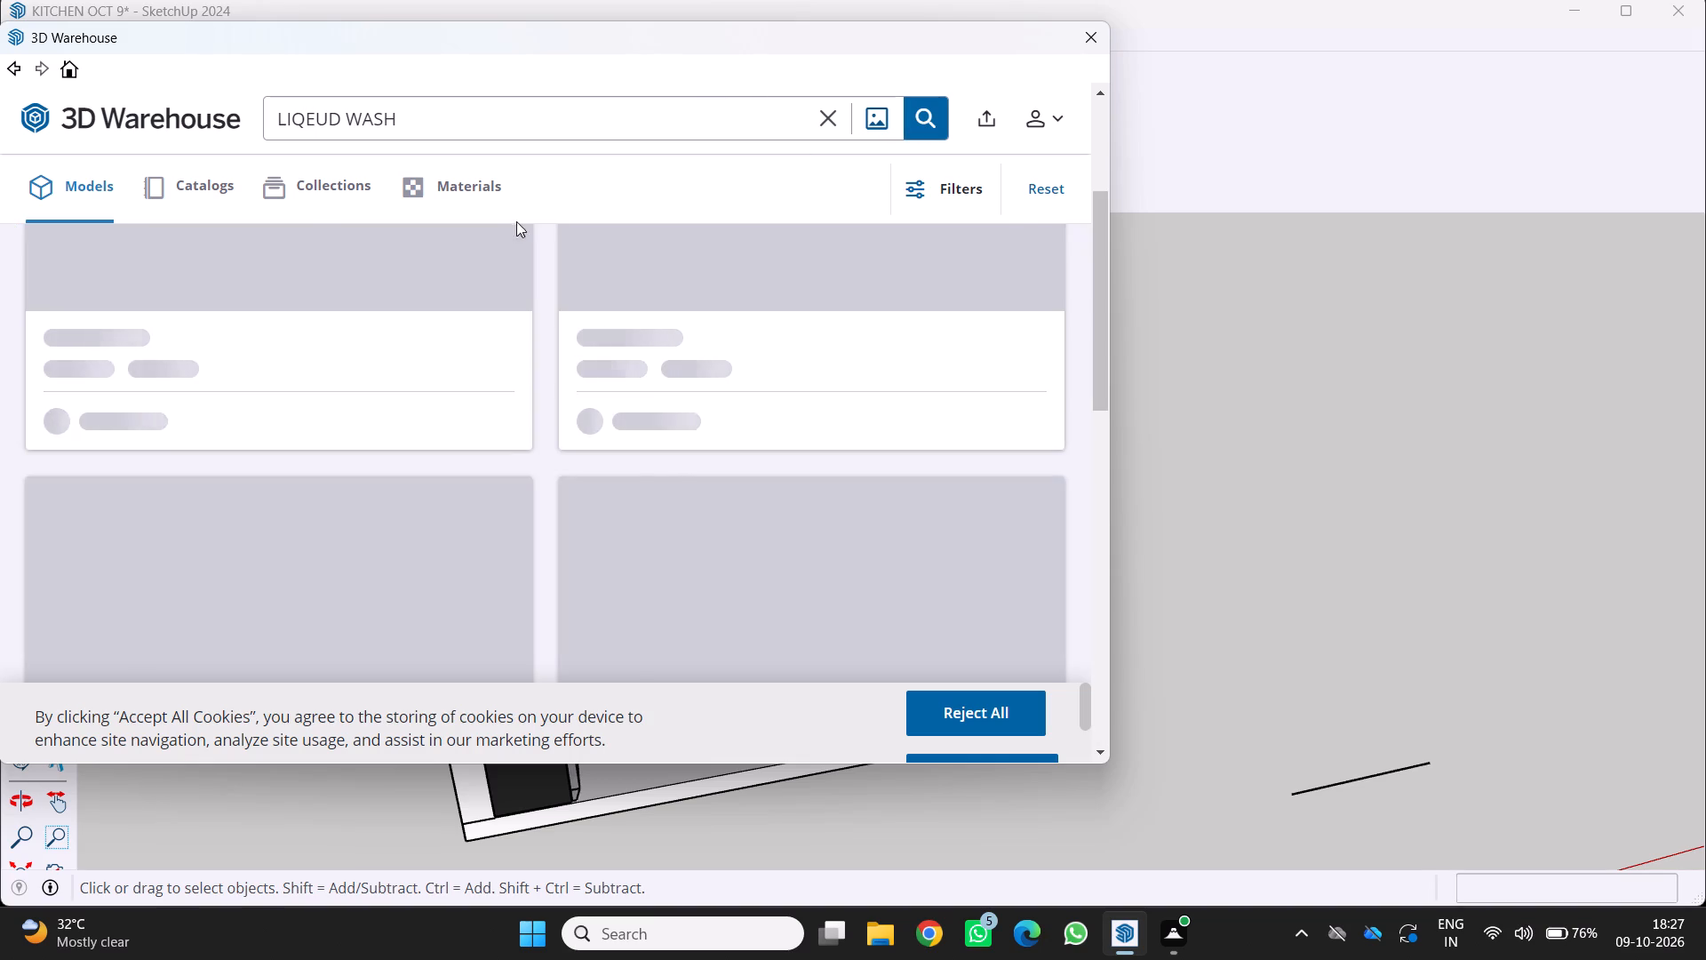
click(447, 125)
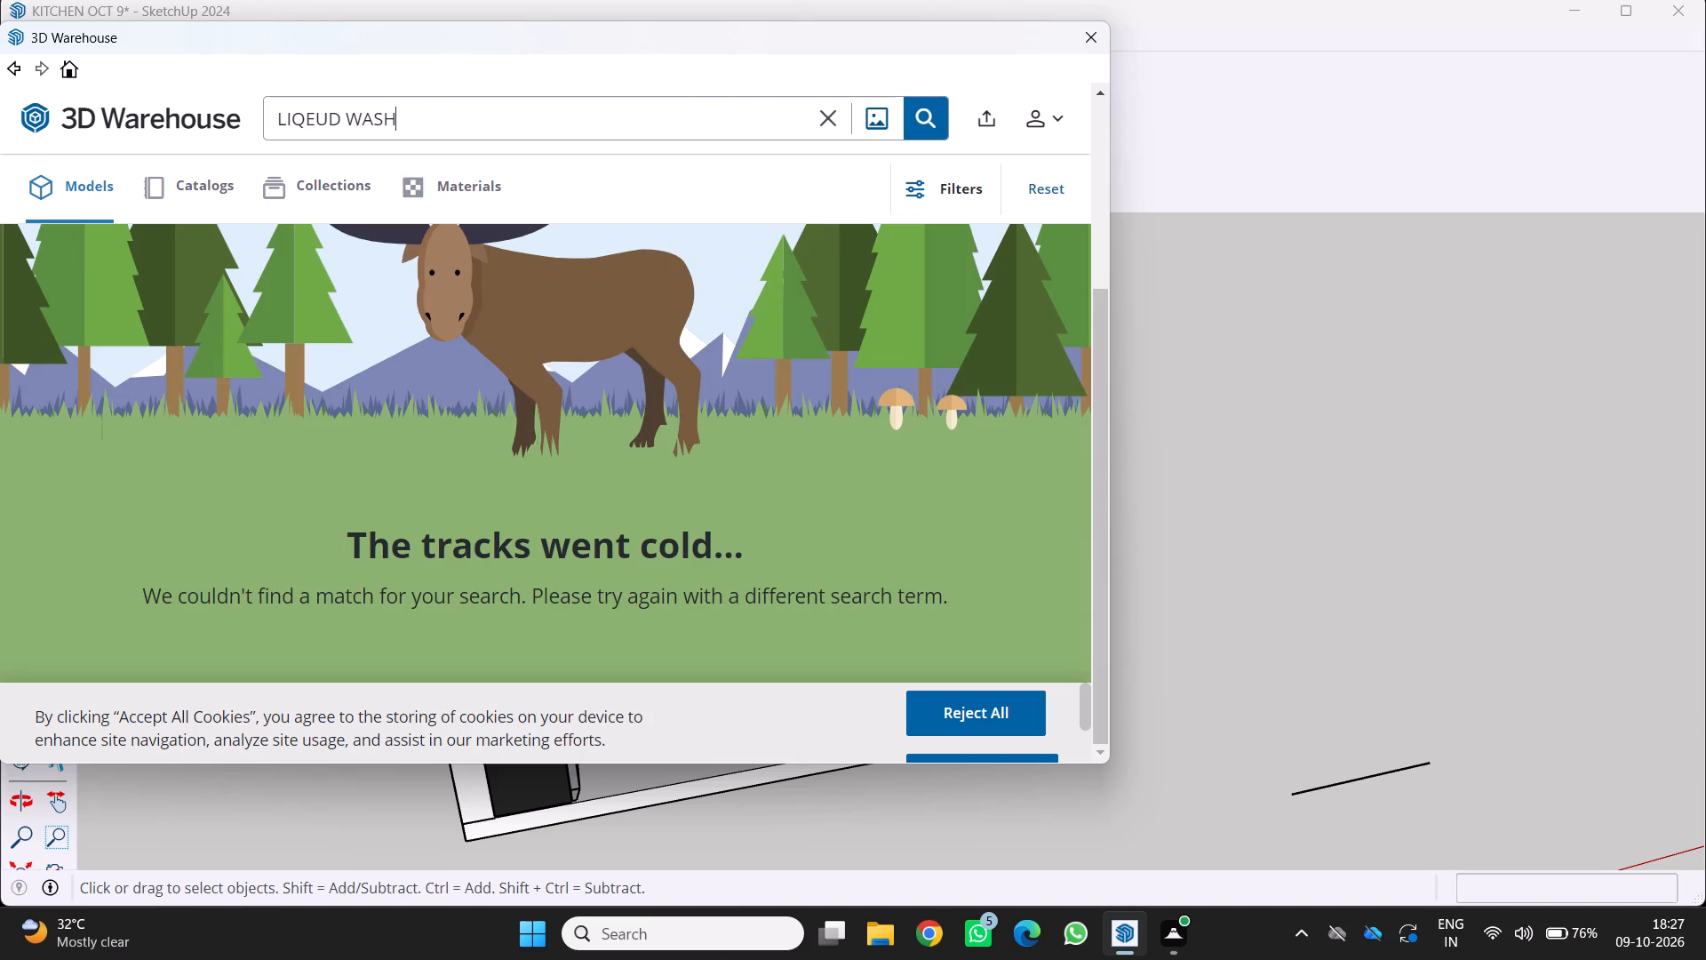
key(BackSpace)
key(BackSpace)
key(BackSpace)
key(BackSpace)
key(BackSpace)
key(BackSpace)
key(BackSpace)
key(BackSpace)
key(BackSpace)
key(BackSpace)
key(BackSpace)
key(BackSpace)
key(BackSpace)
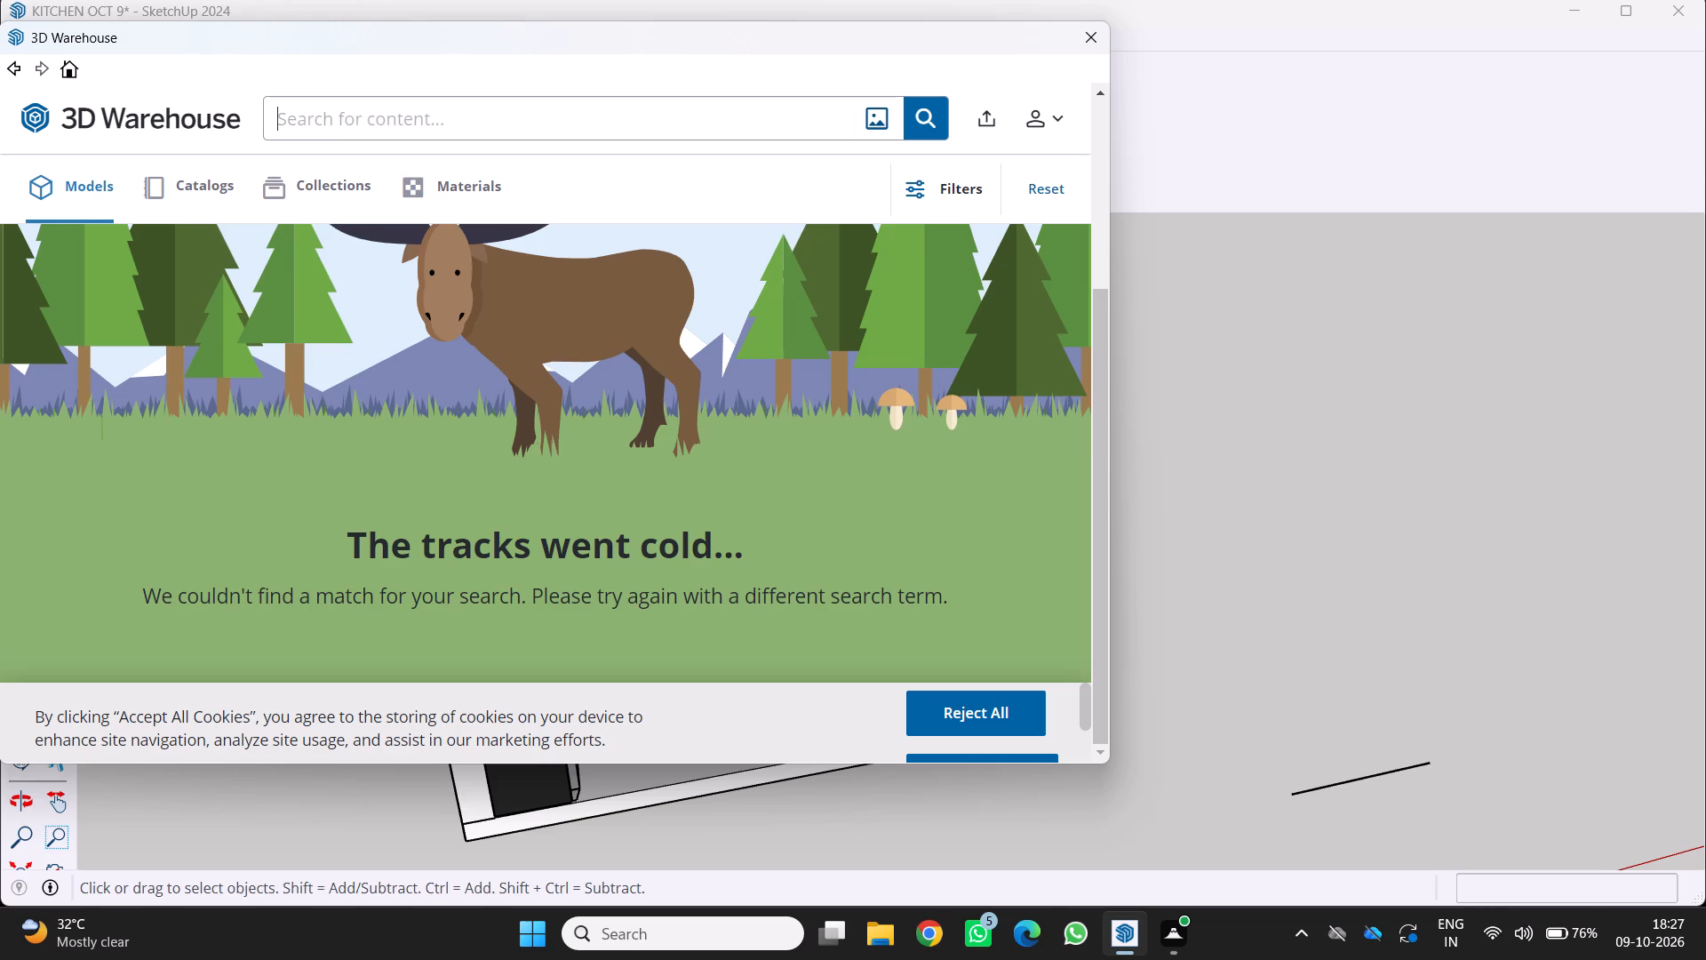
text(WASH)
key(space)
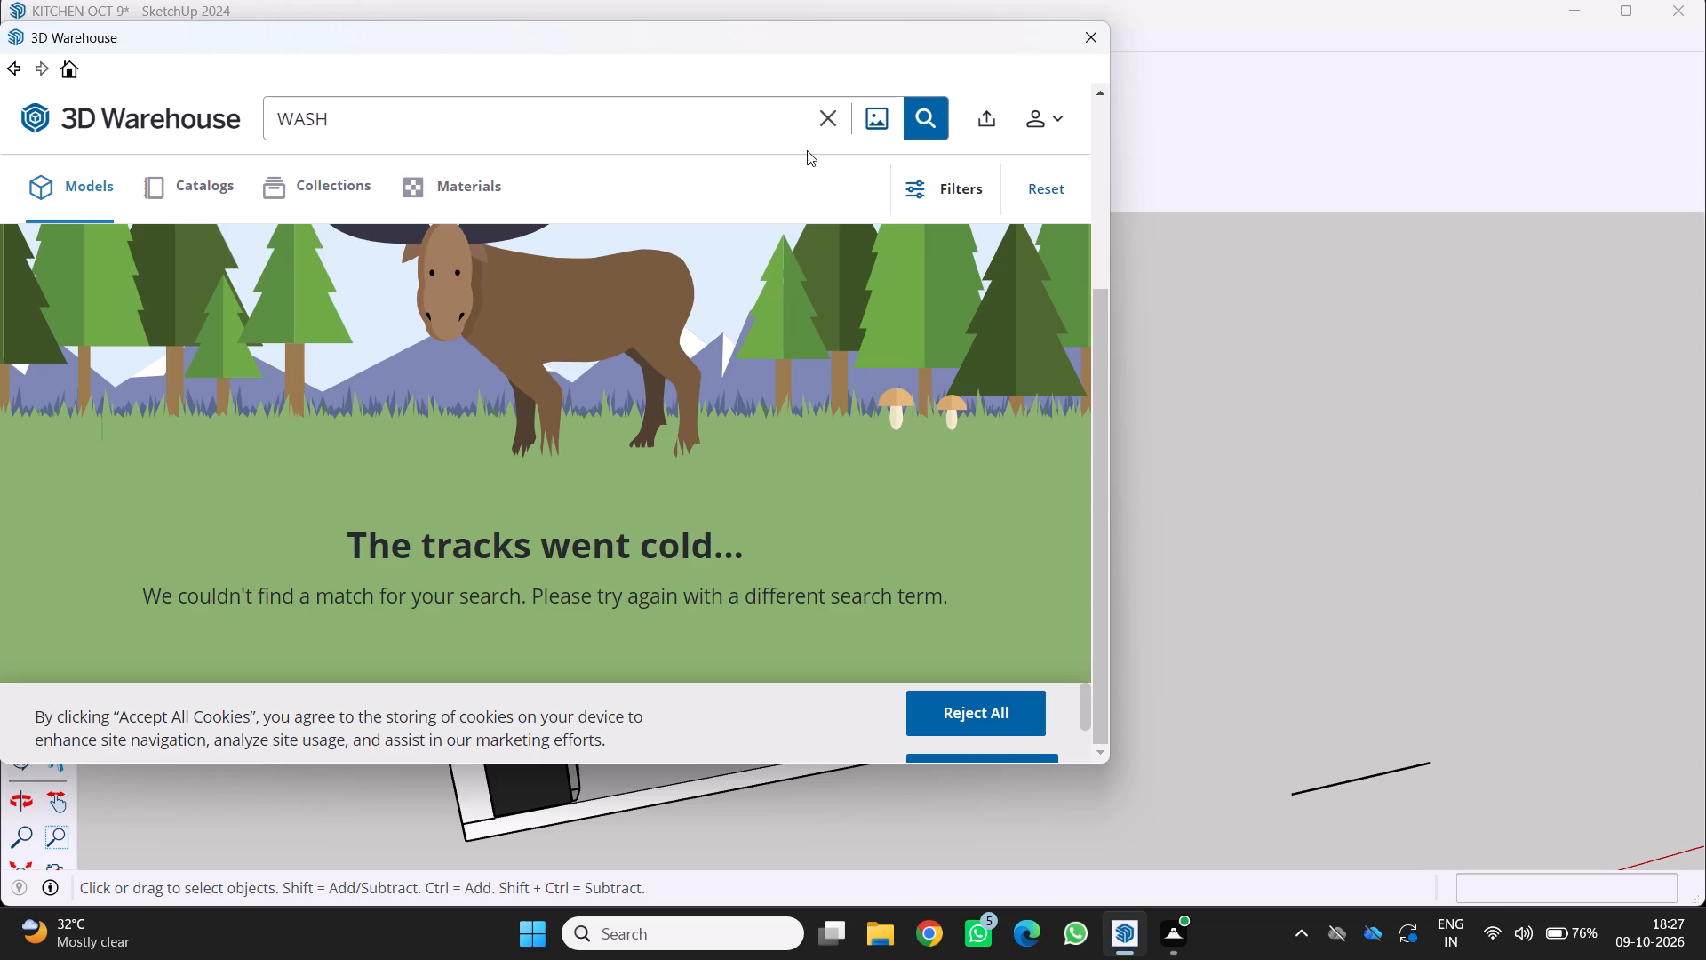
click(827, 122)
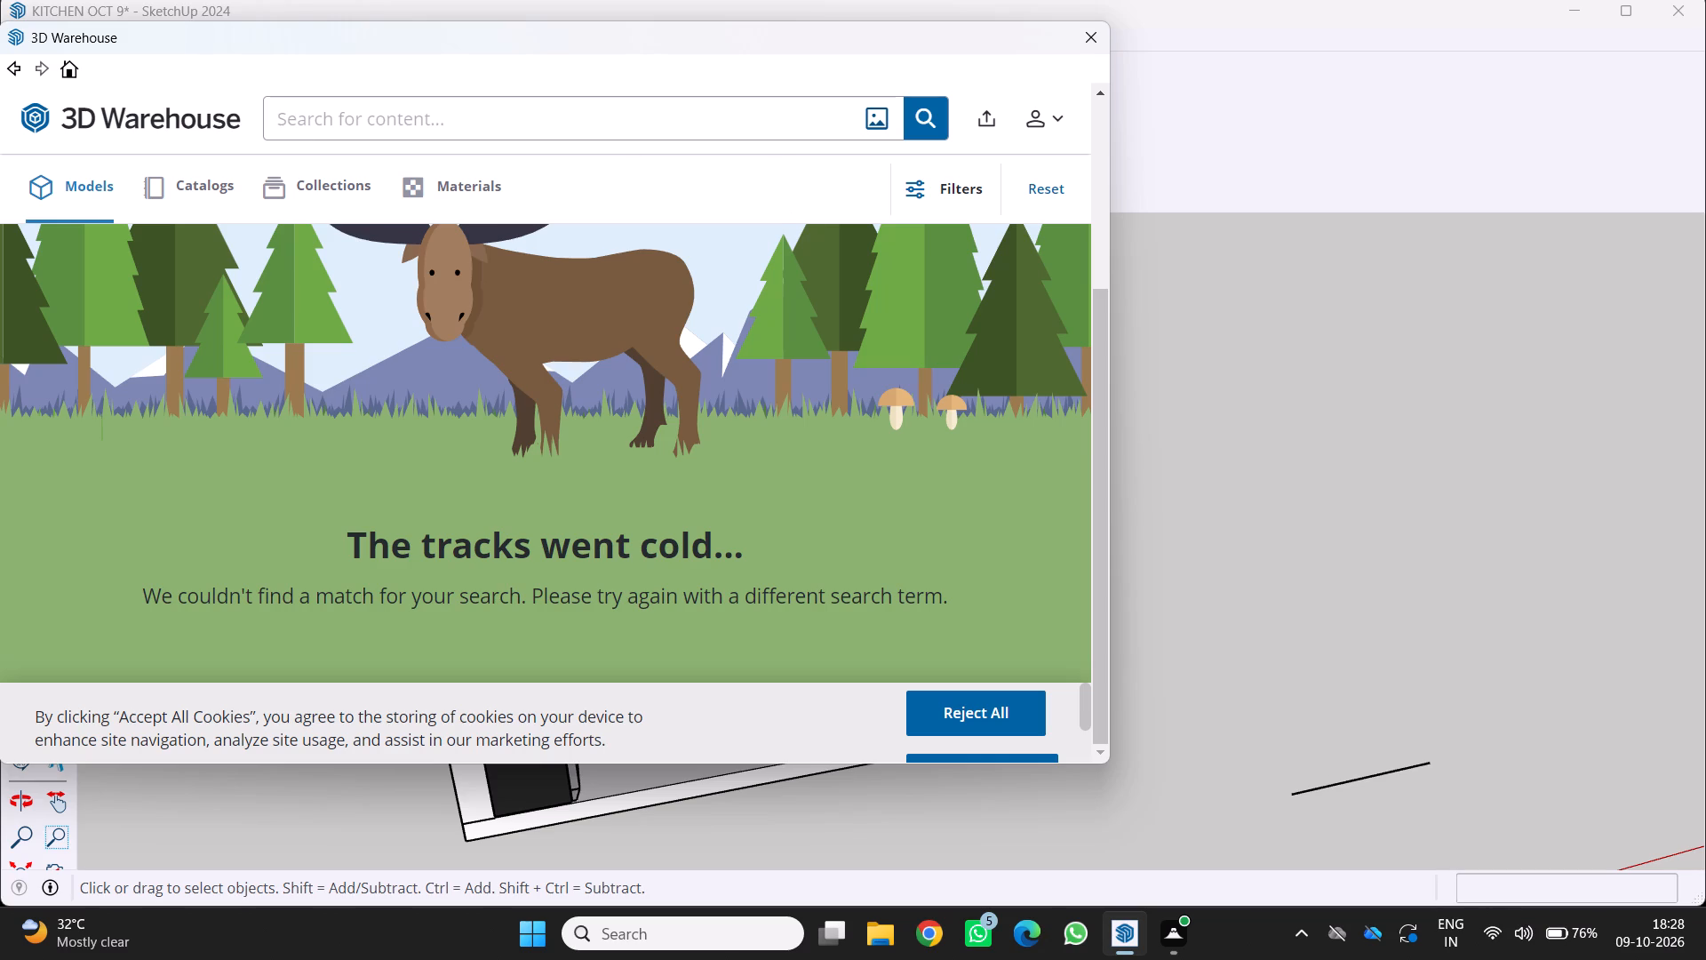
Enter STOVE as the 3D Warehouse search term and run the model search.
click(562, 124)
text(STOVE)
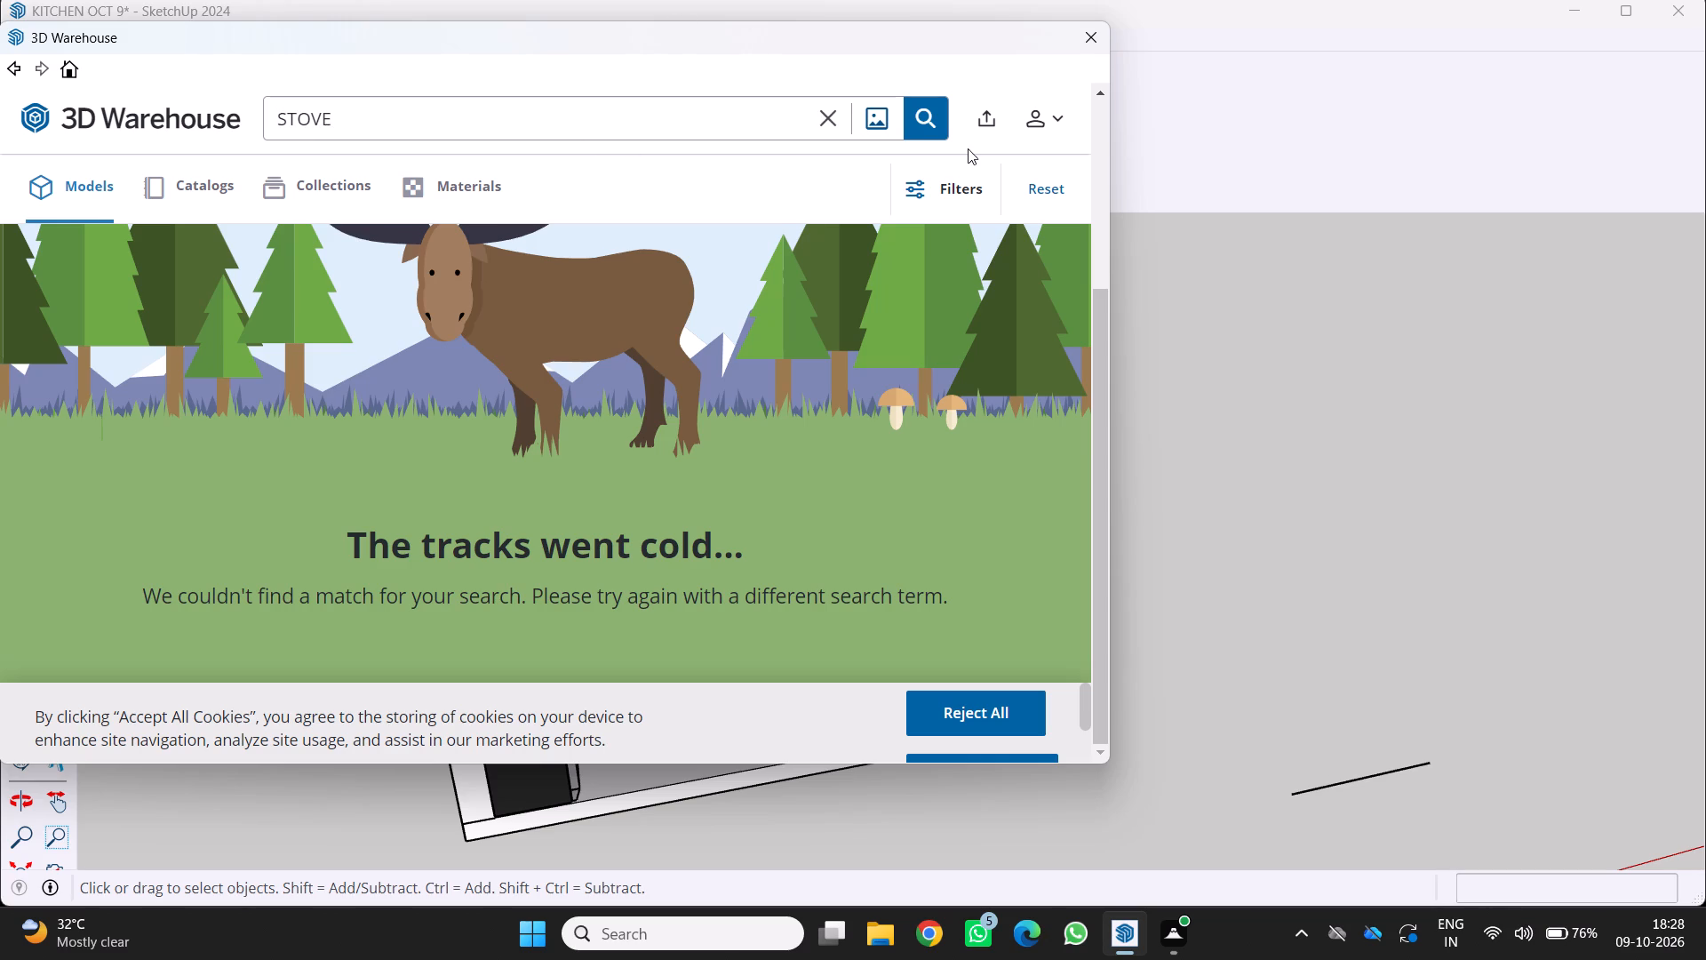
click(931, 111)
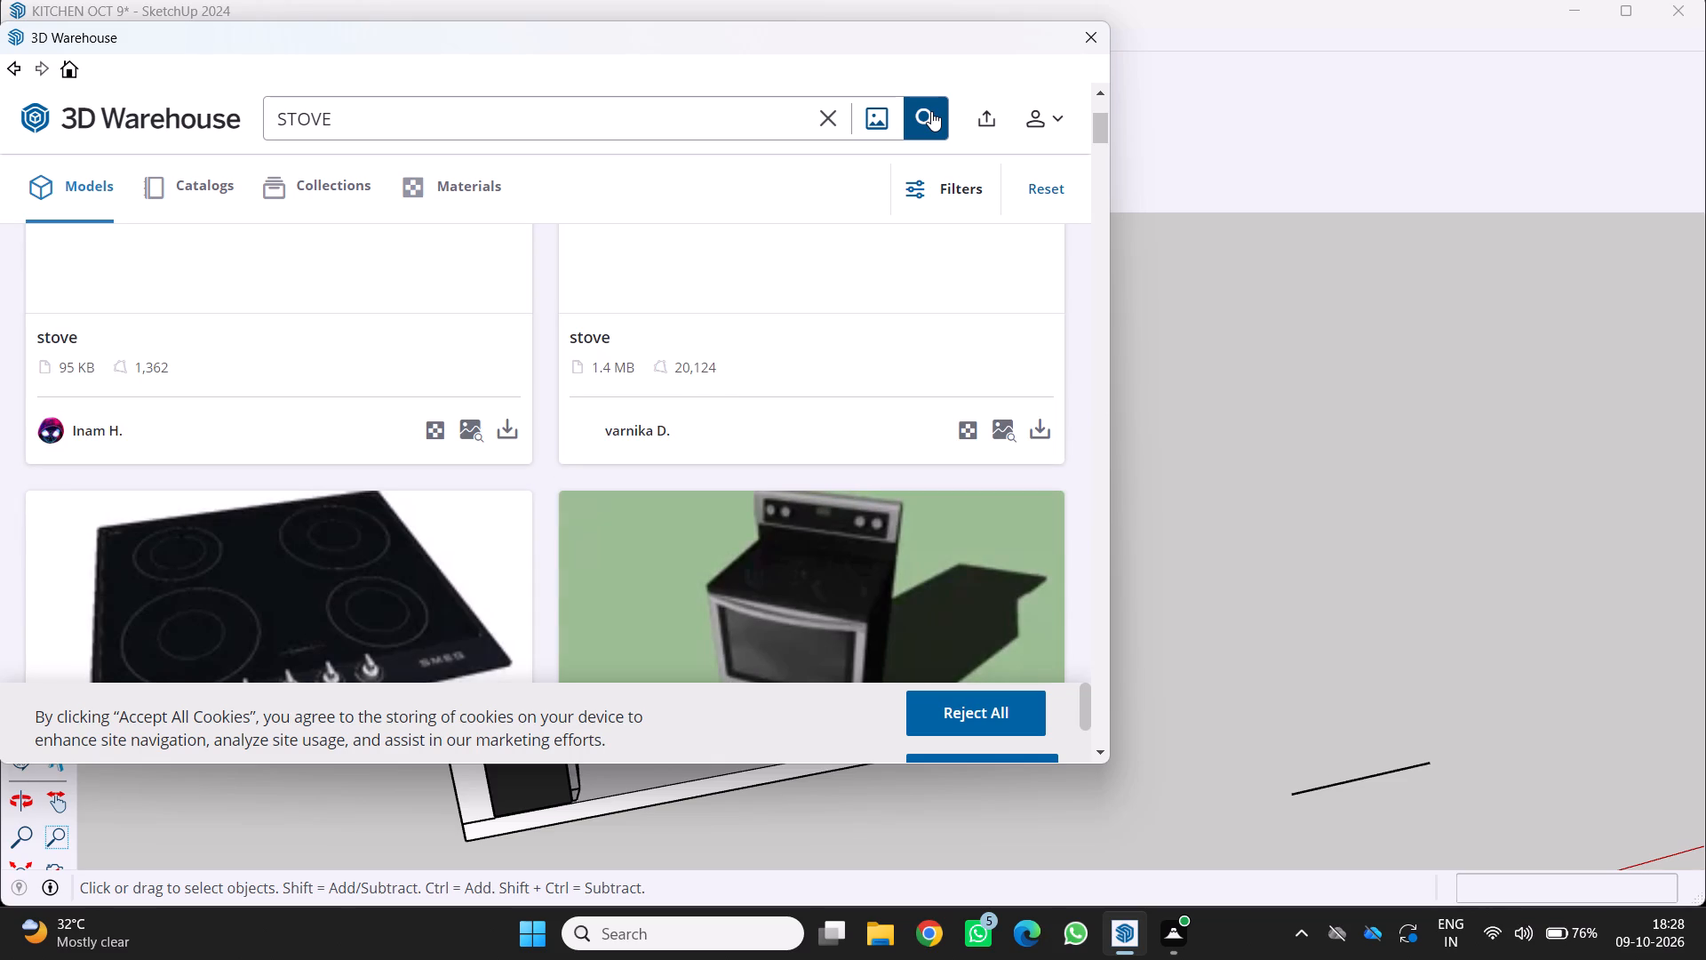
Examine the stove models in the search results for a built-in cooktop that suits the kitchen counter.
scroll(734, 470, down, 4)
scroll(620, 491, down, 2)
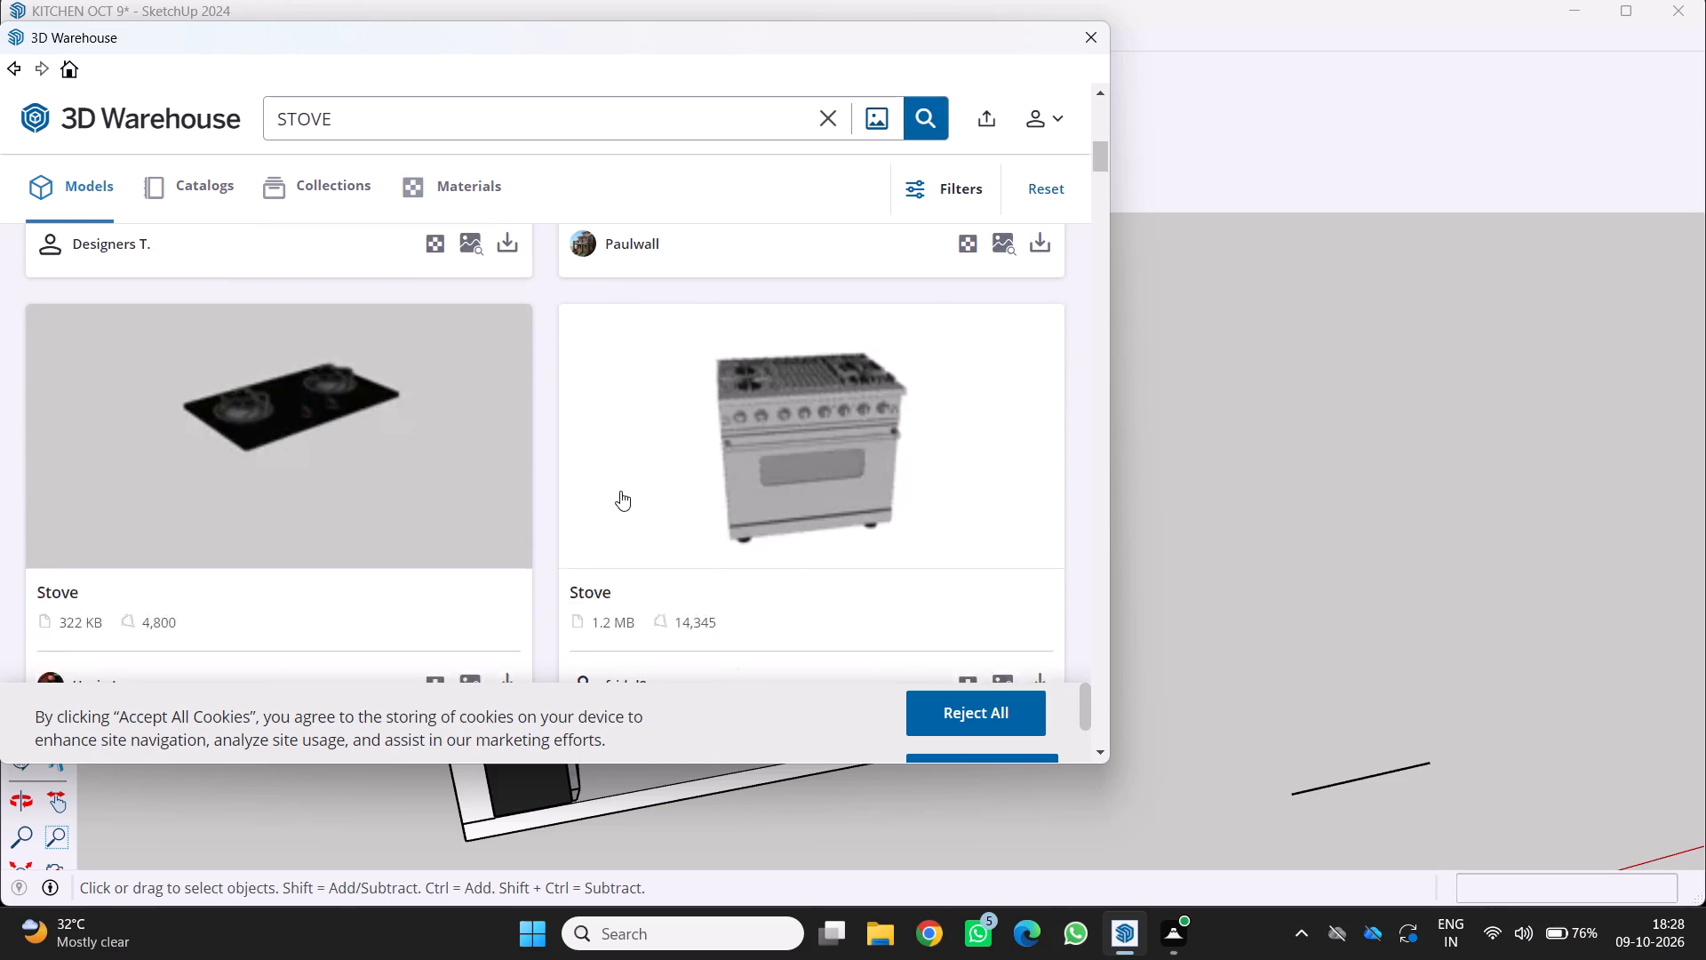
scroll(620, 492, down, 6)
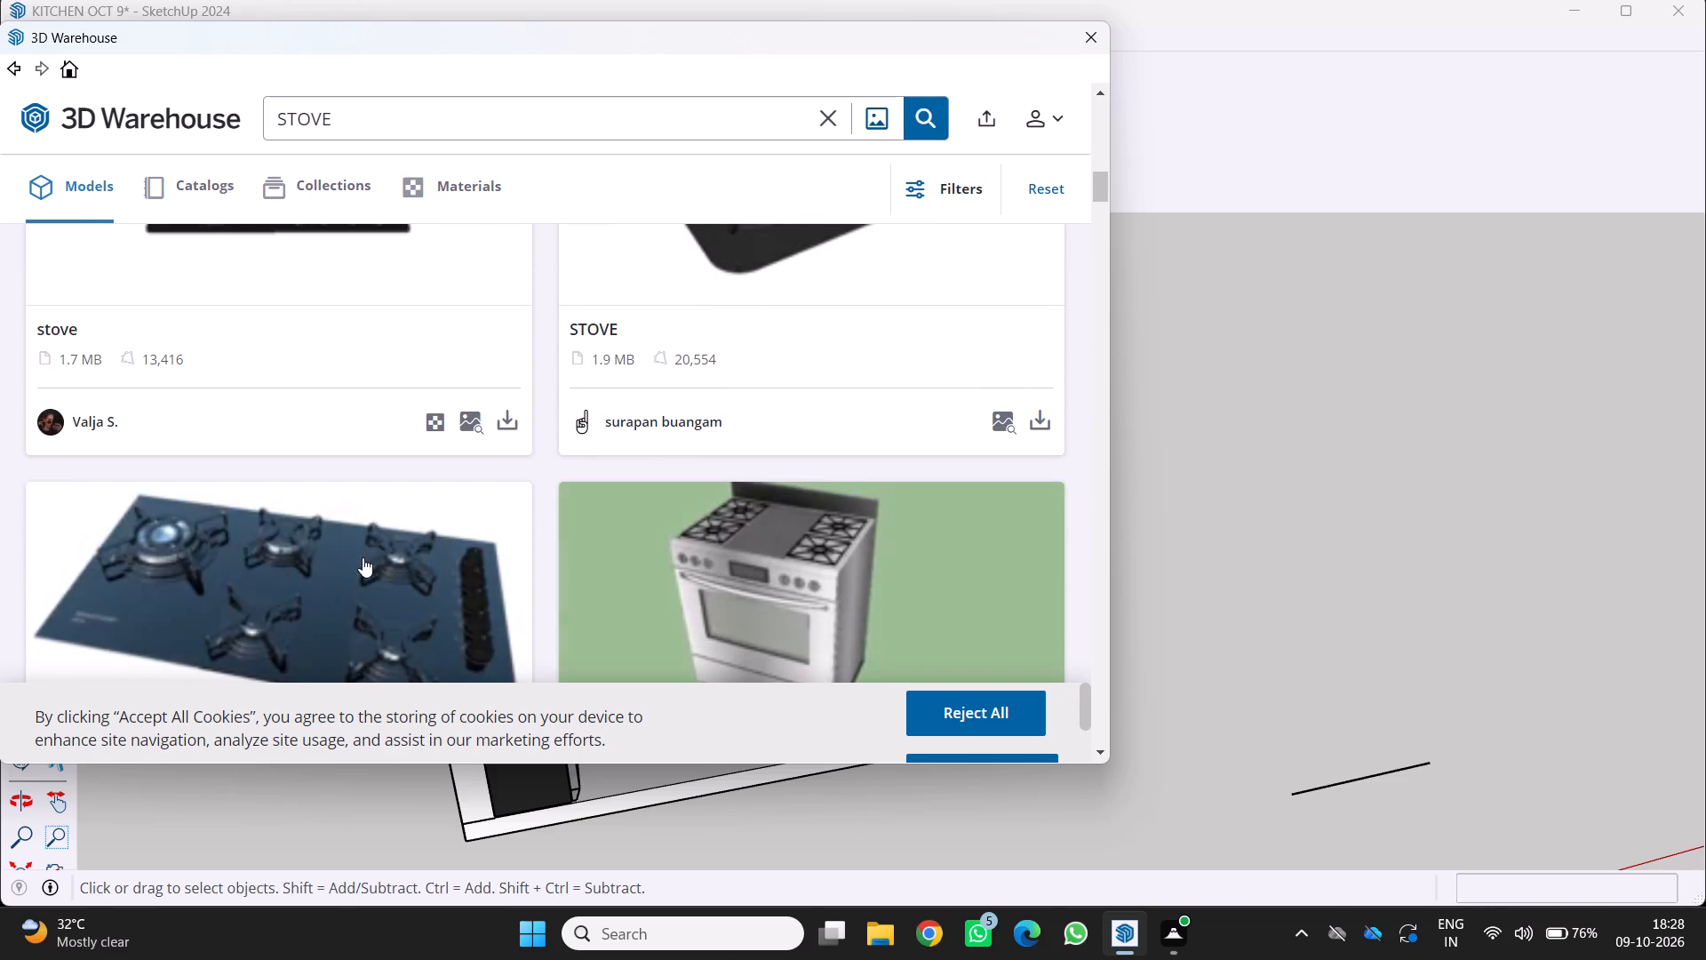
scroll(363, 557, down, 8)
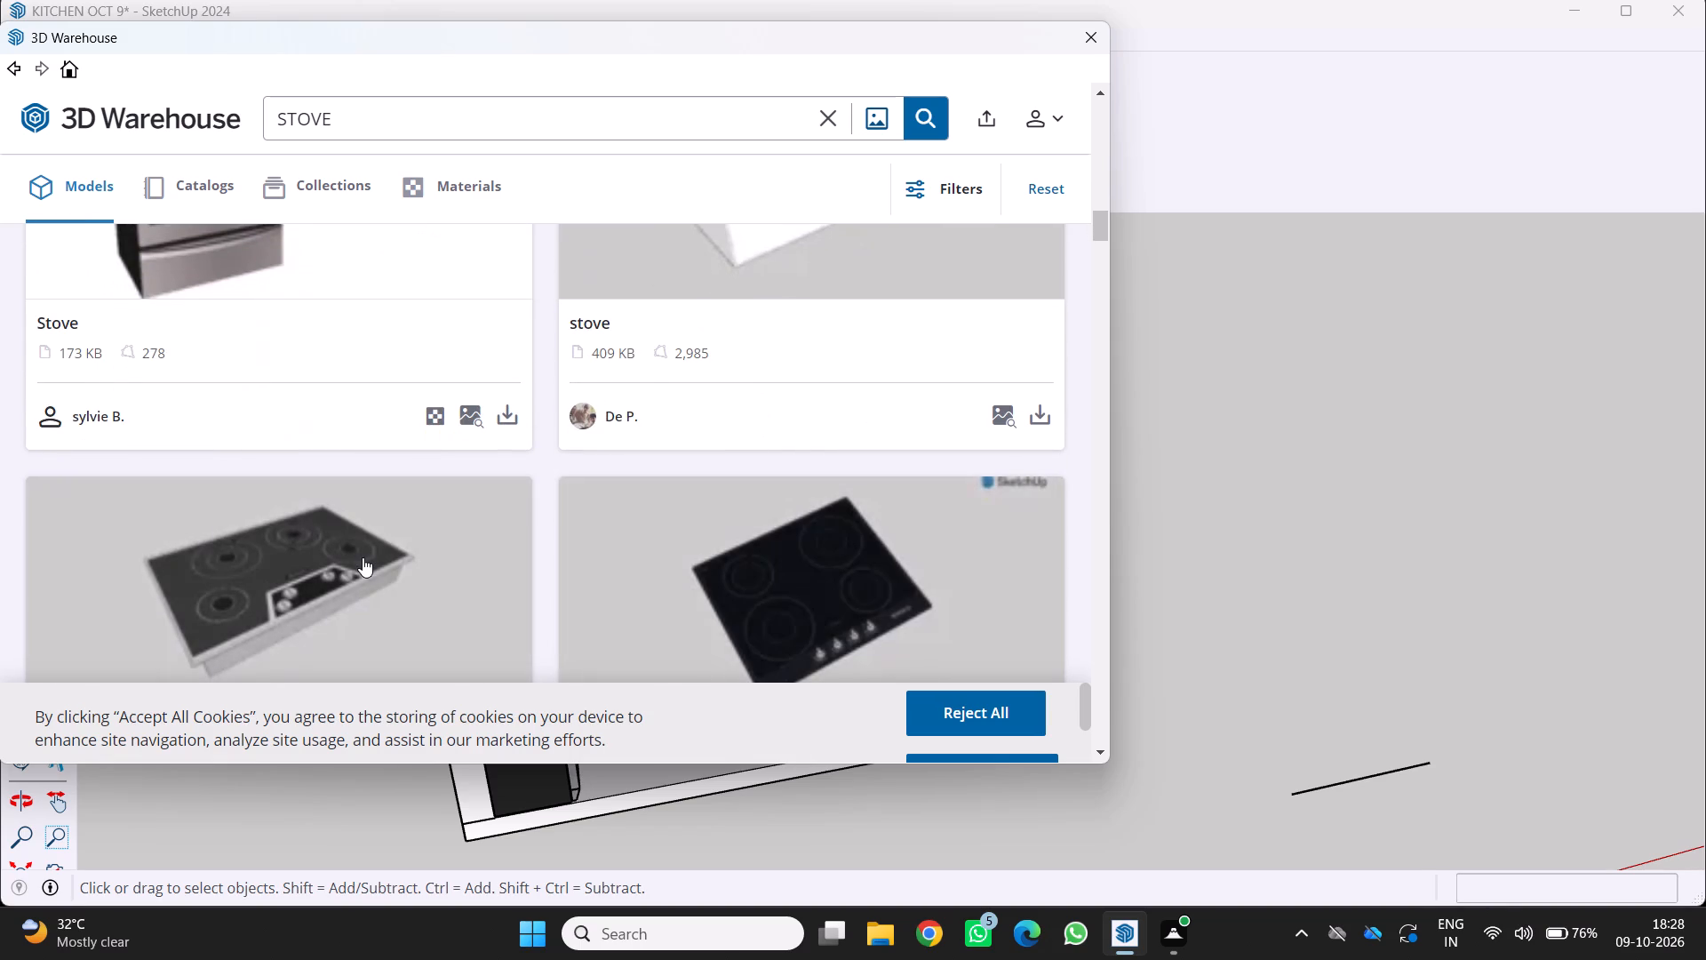
scroll(363, 557, down, 5)
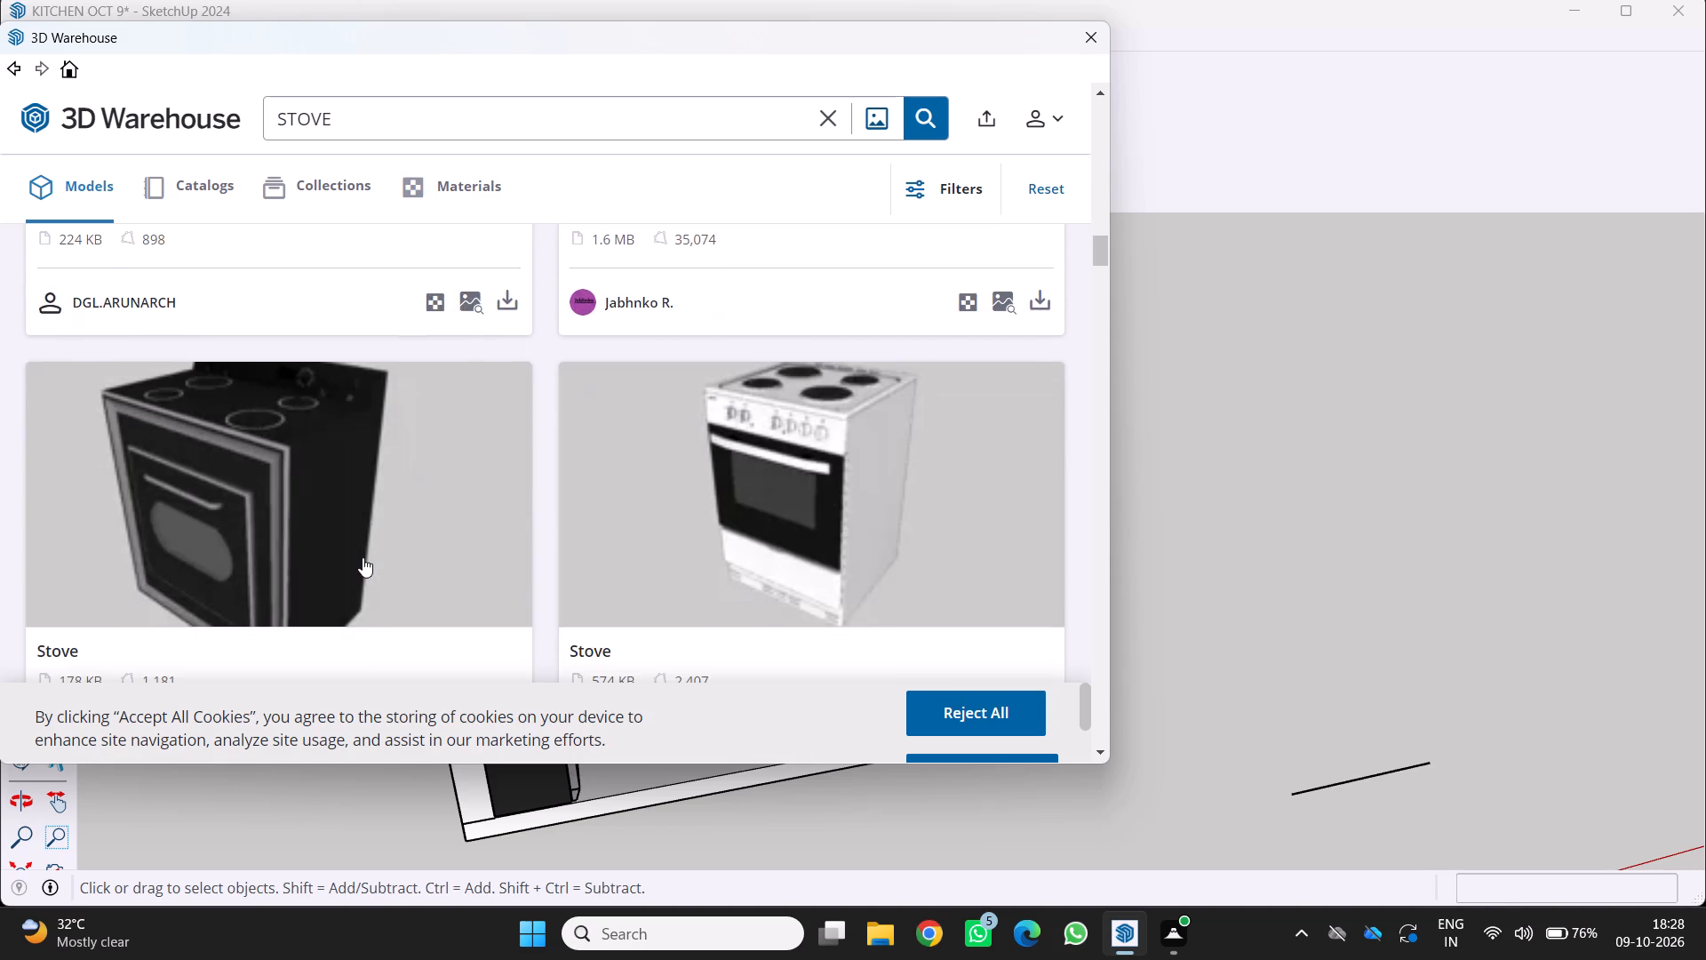
scroll(363, 557, down, 12)
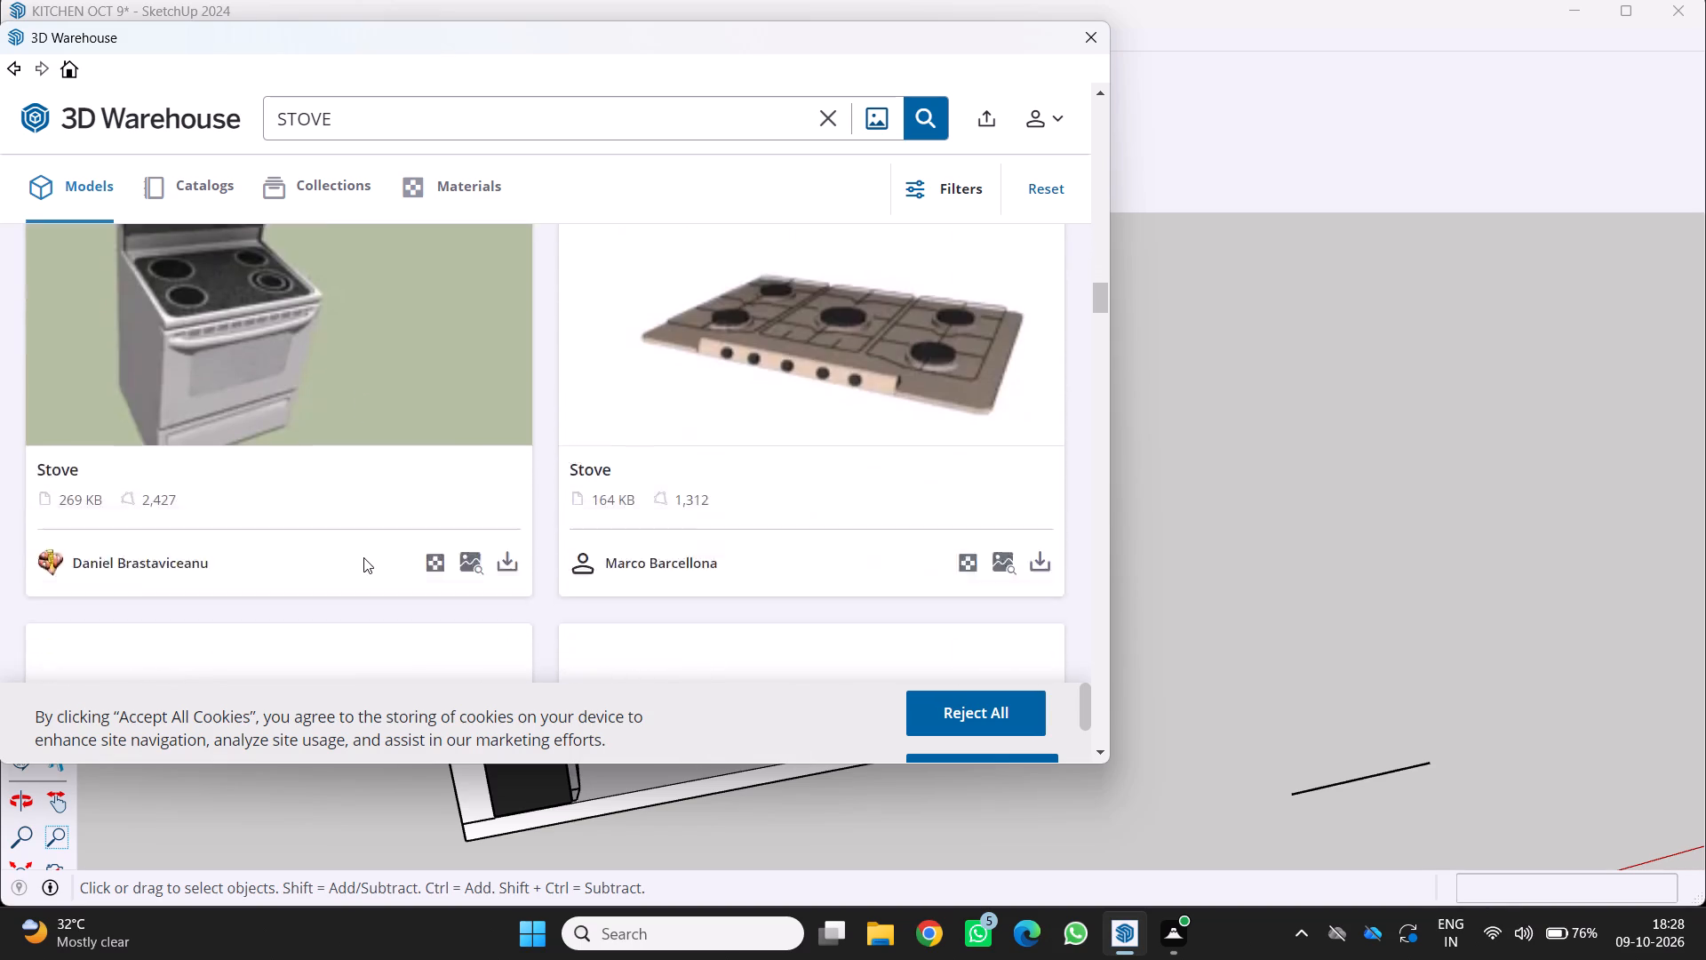
scroll(363, 557, down, 5)
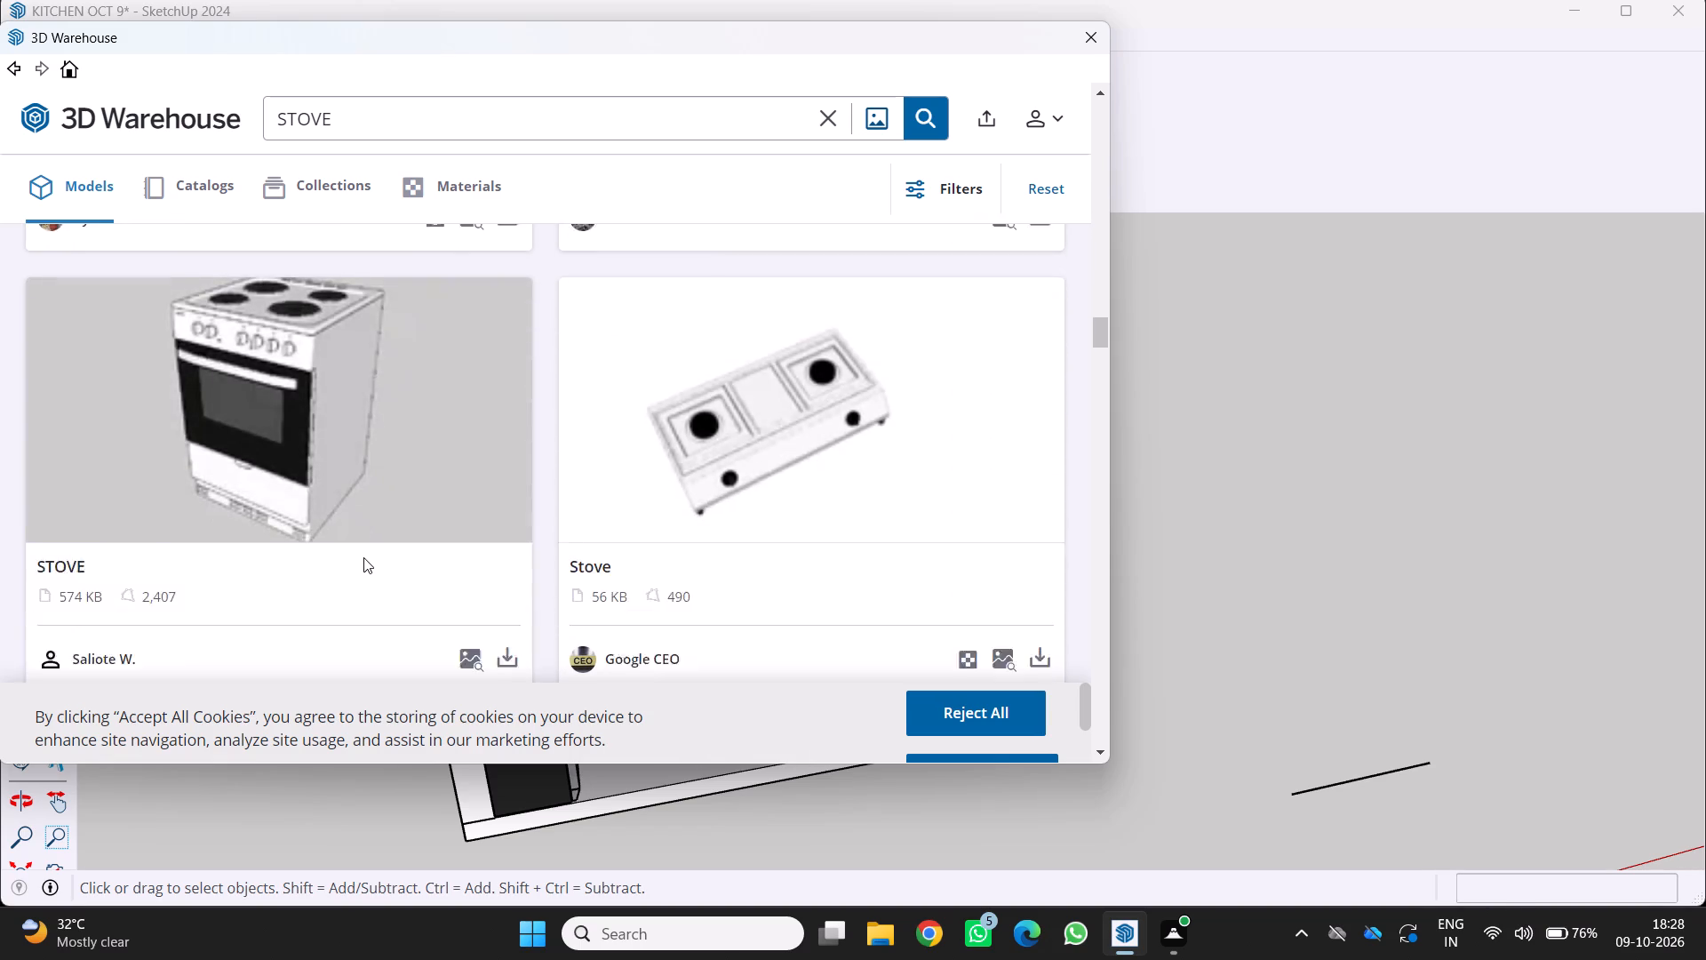
scroll(363, 557, down, 5)
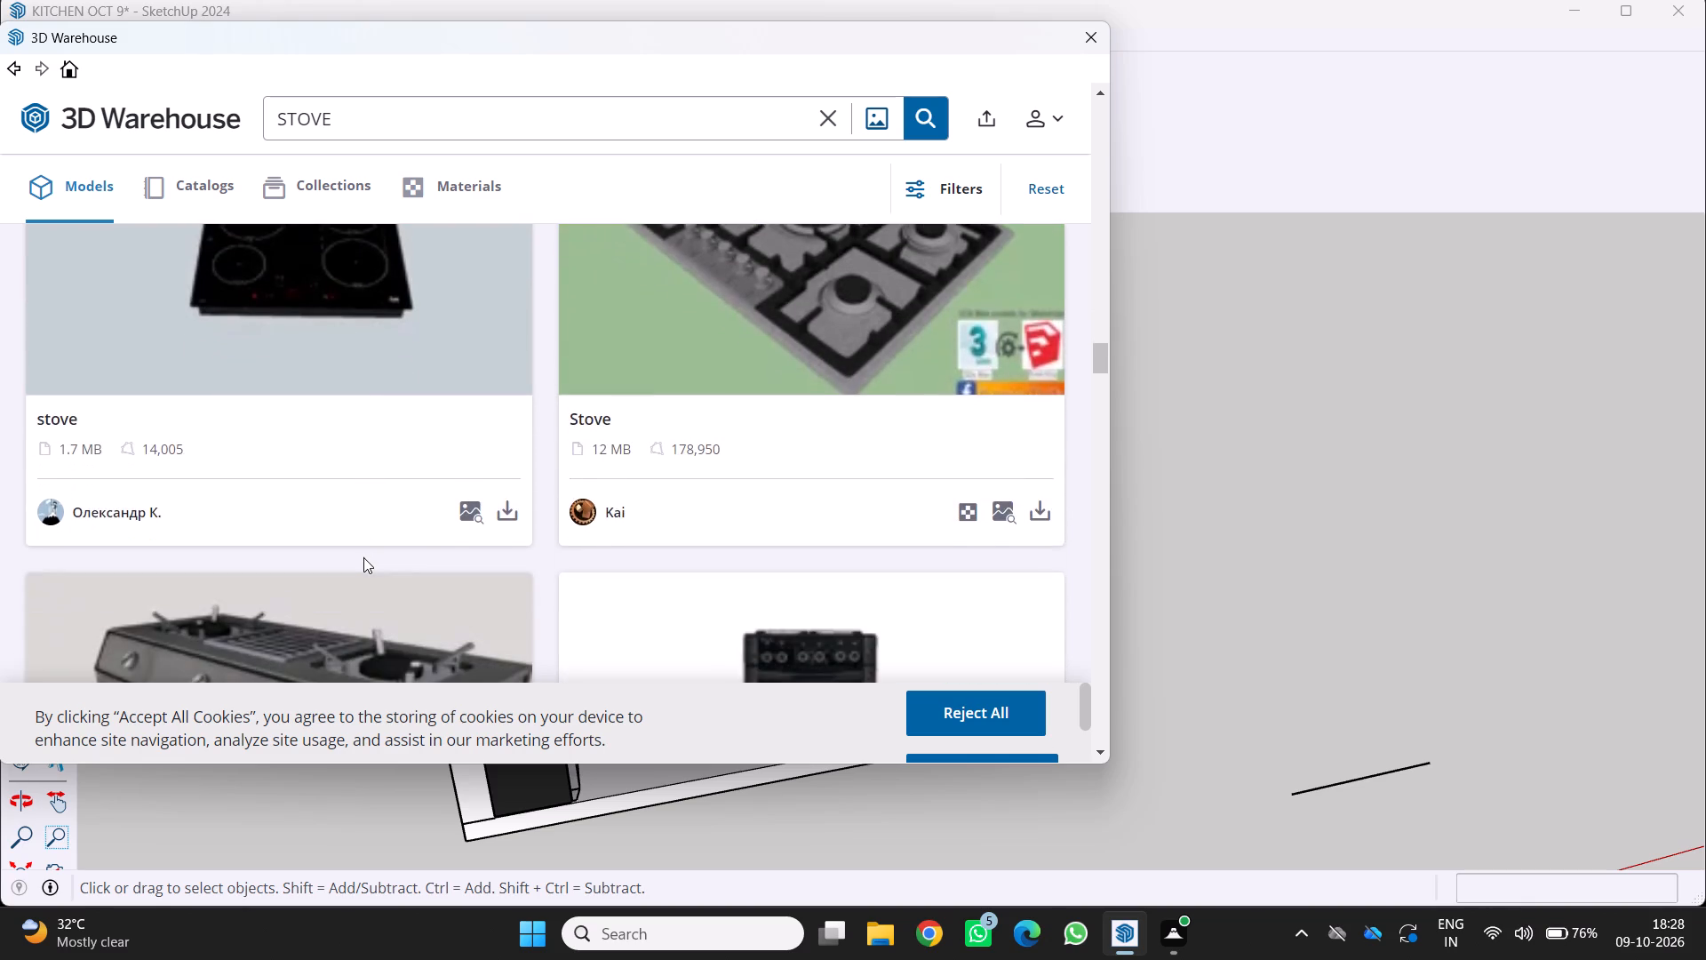
scroll(363, 557, down, 3)
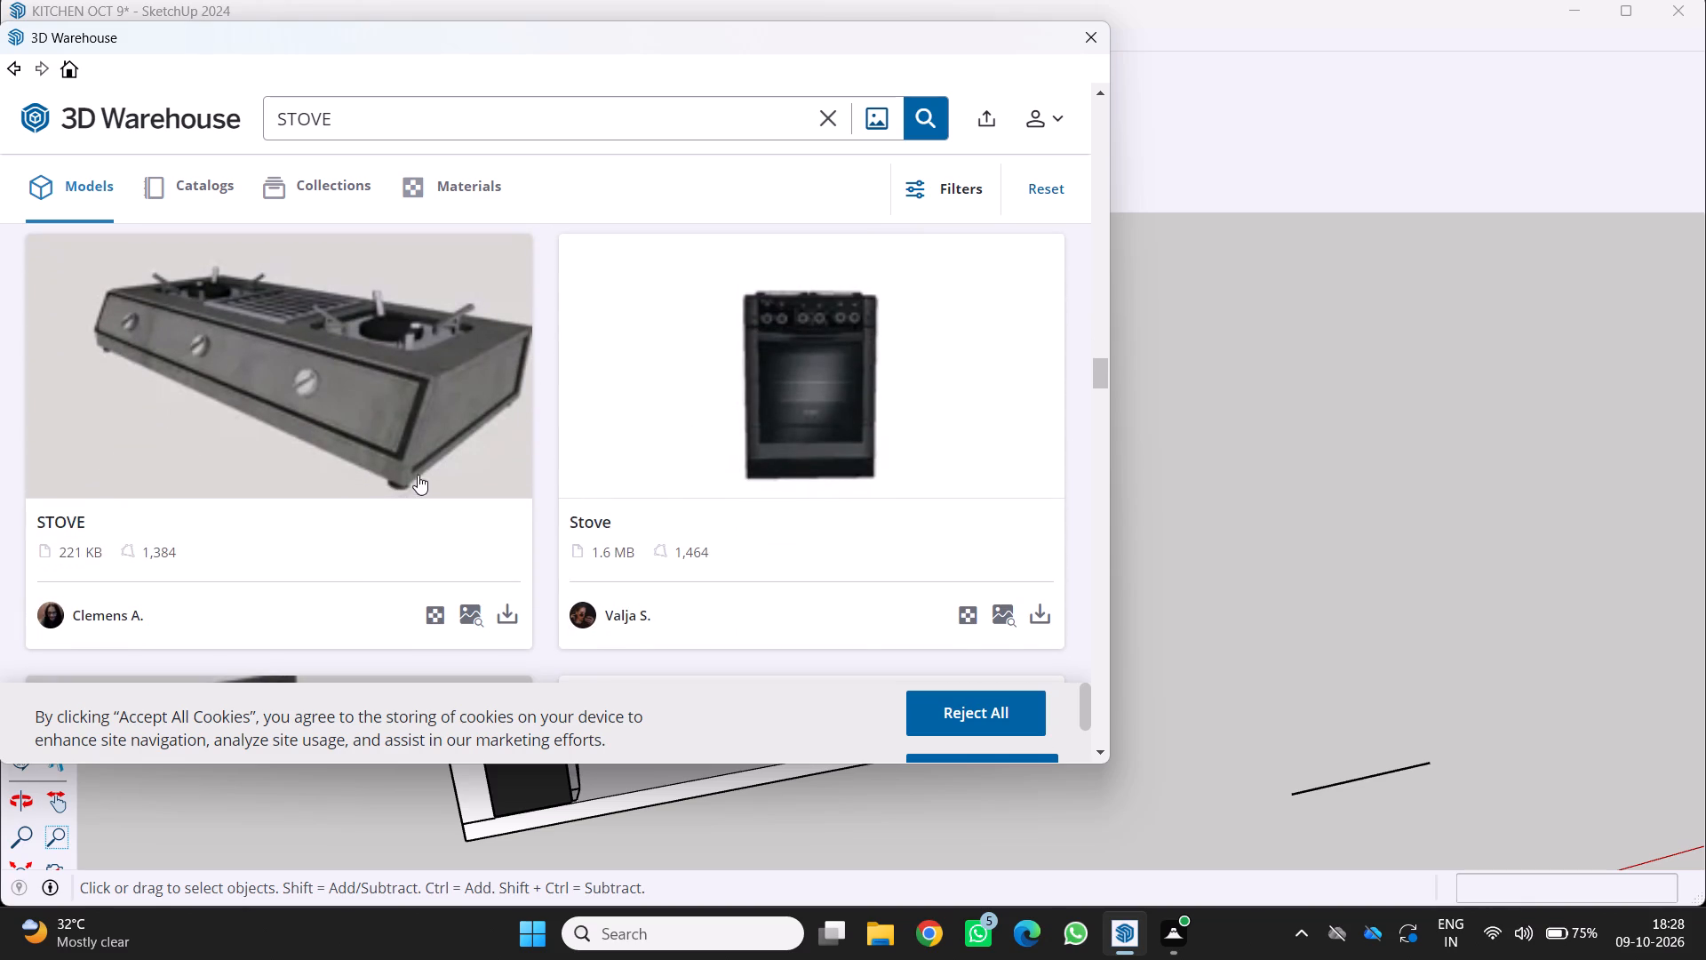
scroll(421, 404, down, 3)
scroll(407, 452, up, 4)
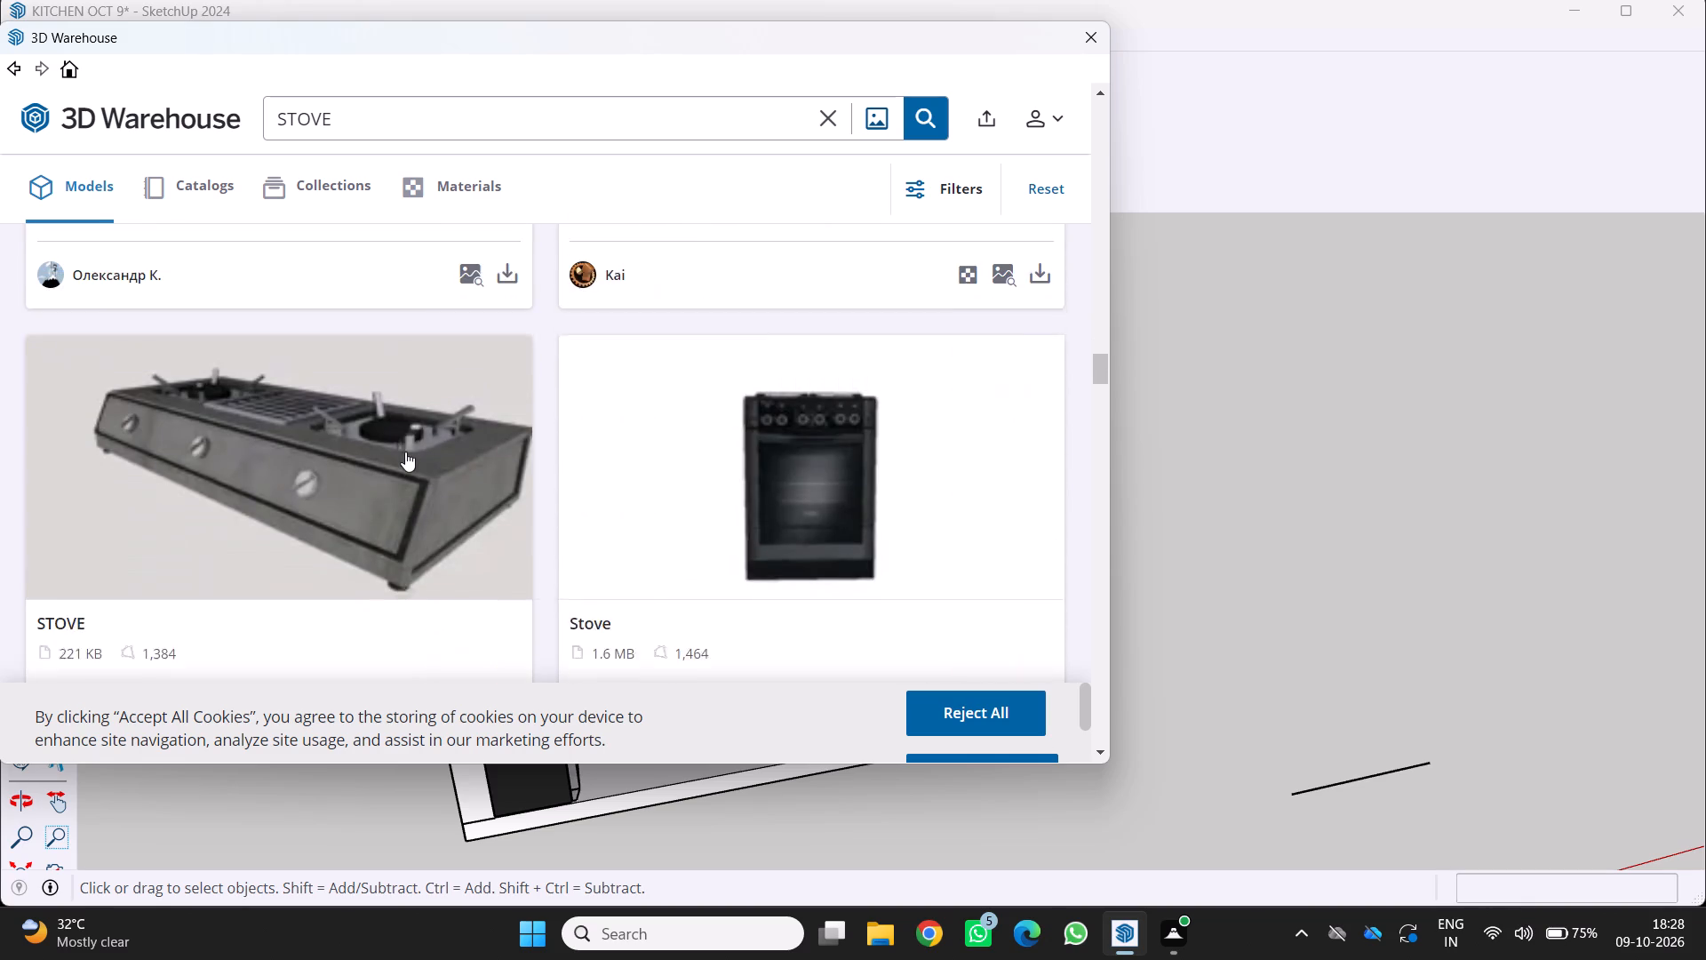
scroll(405, 452, up, 2)
scroll(405, 452, down, 12)
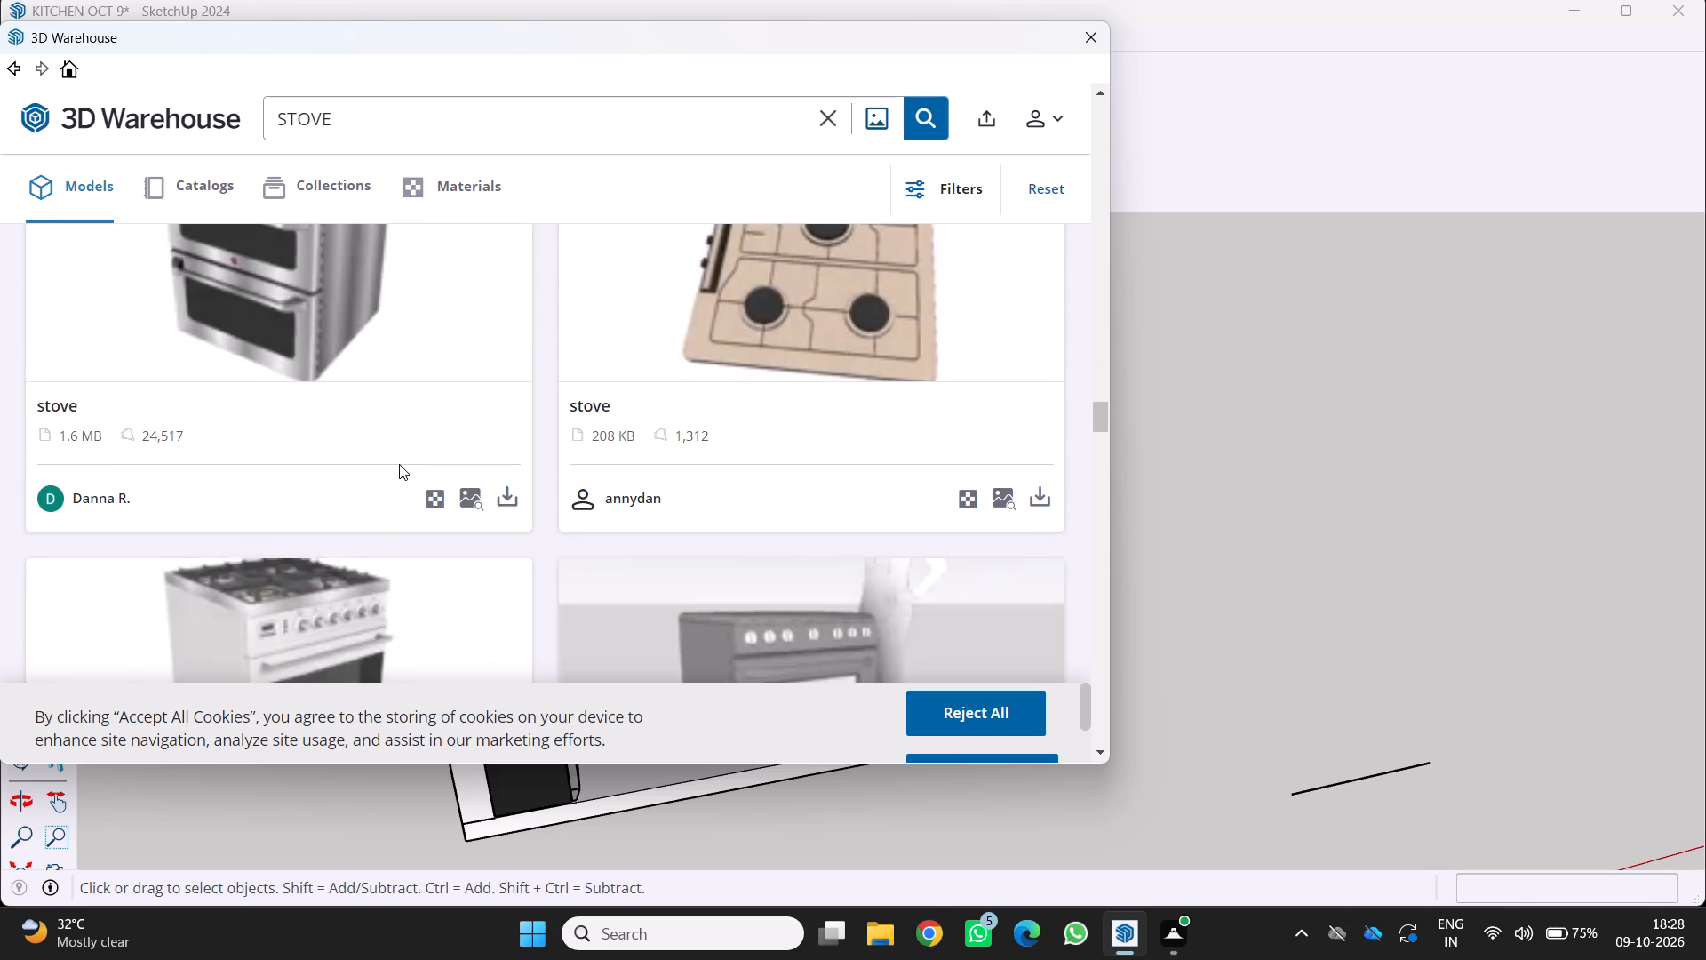
scroll(399, 464, down, 8)
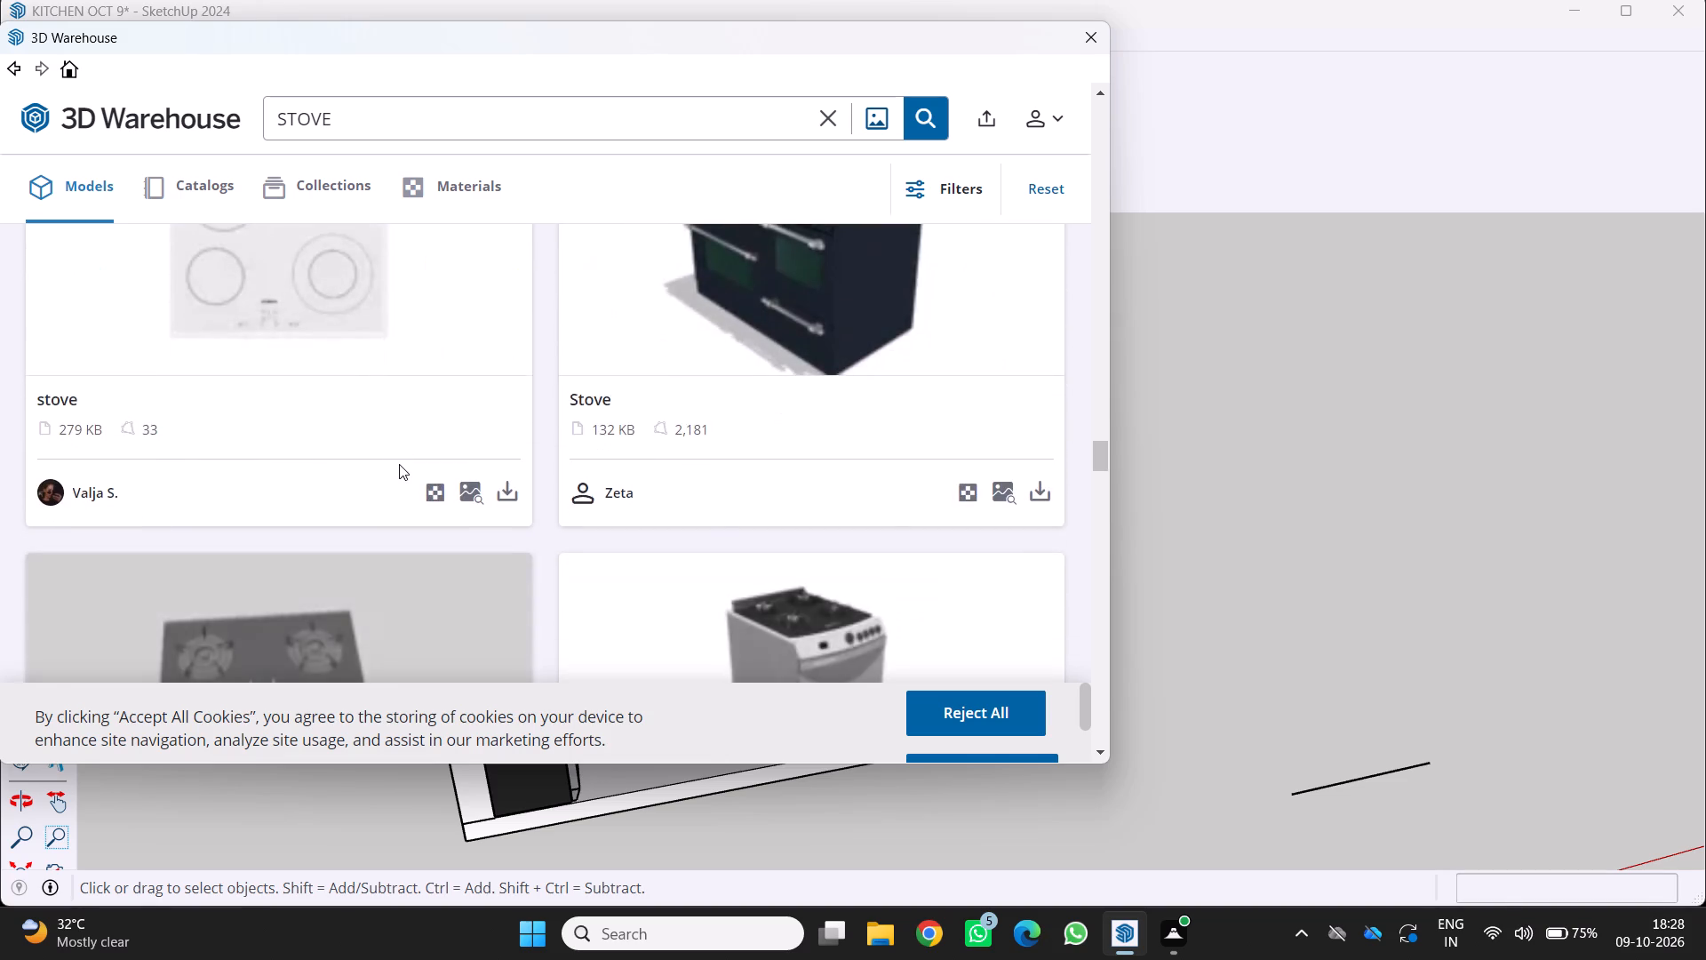
scroll(399, 464, down, 10)
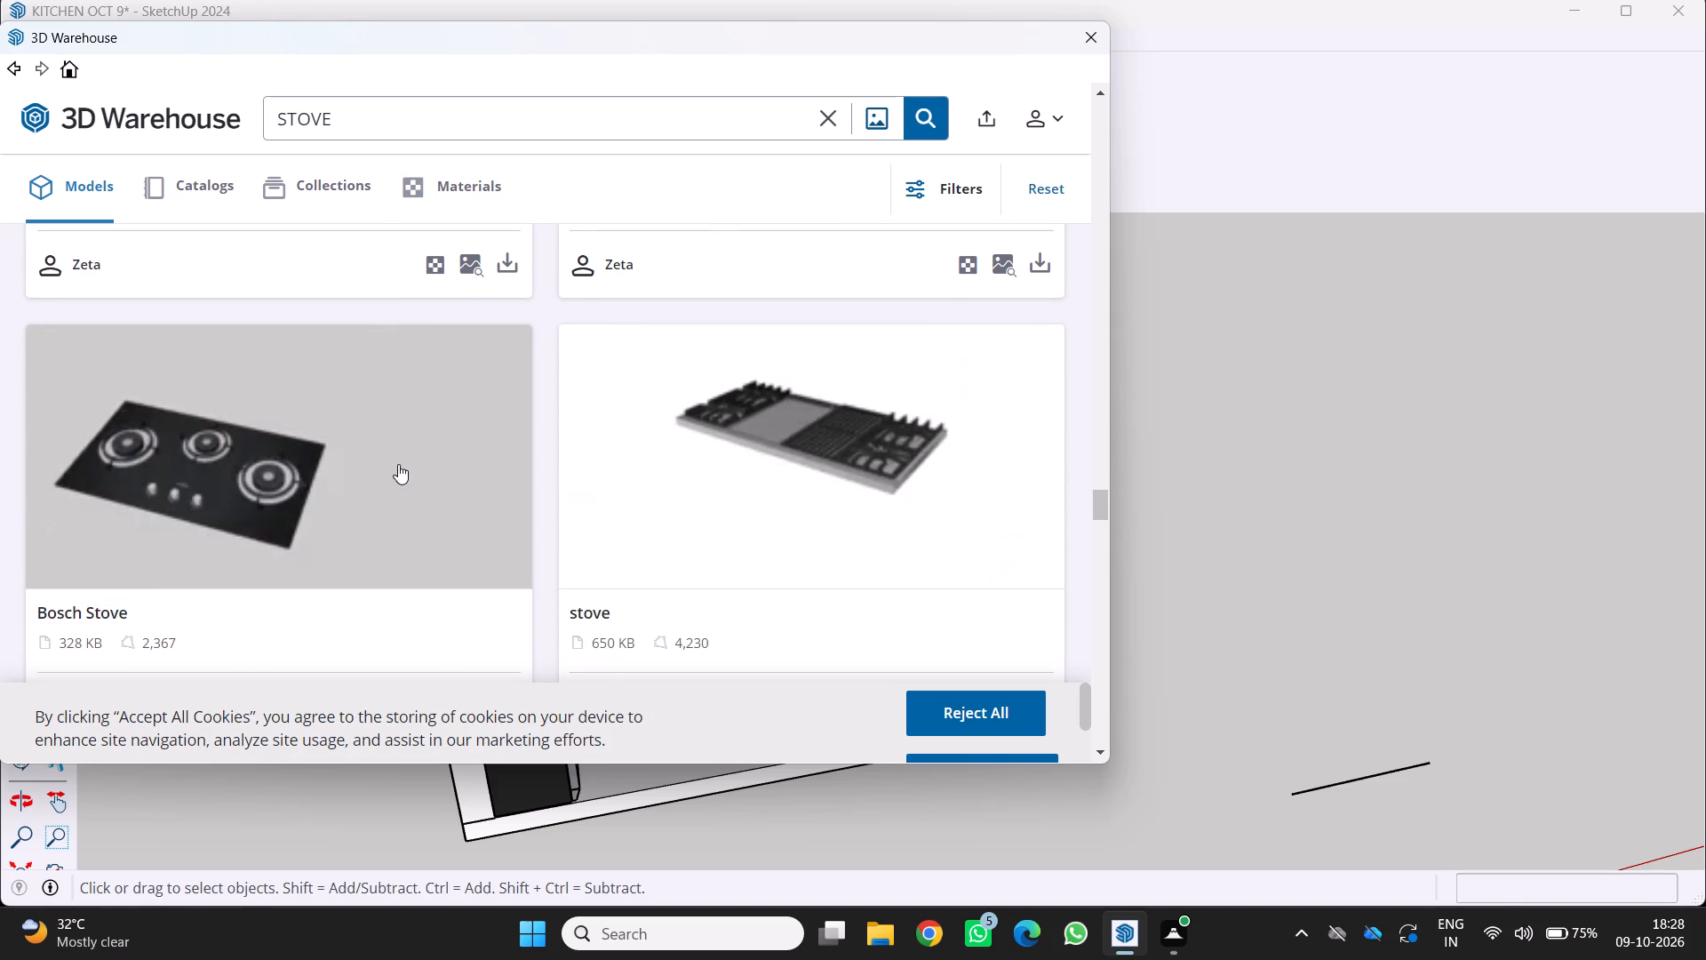
Download the three-burner Bosch Stove model directly into the kitchen file and place it on the open ground outside the room.
scroll(396, 538, down, 2)
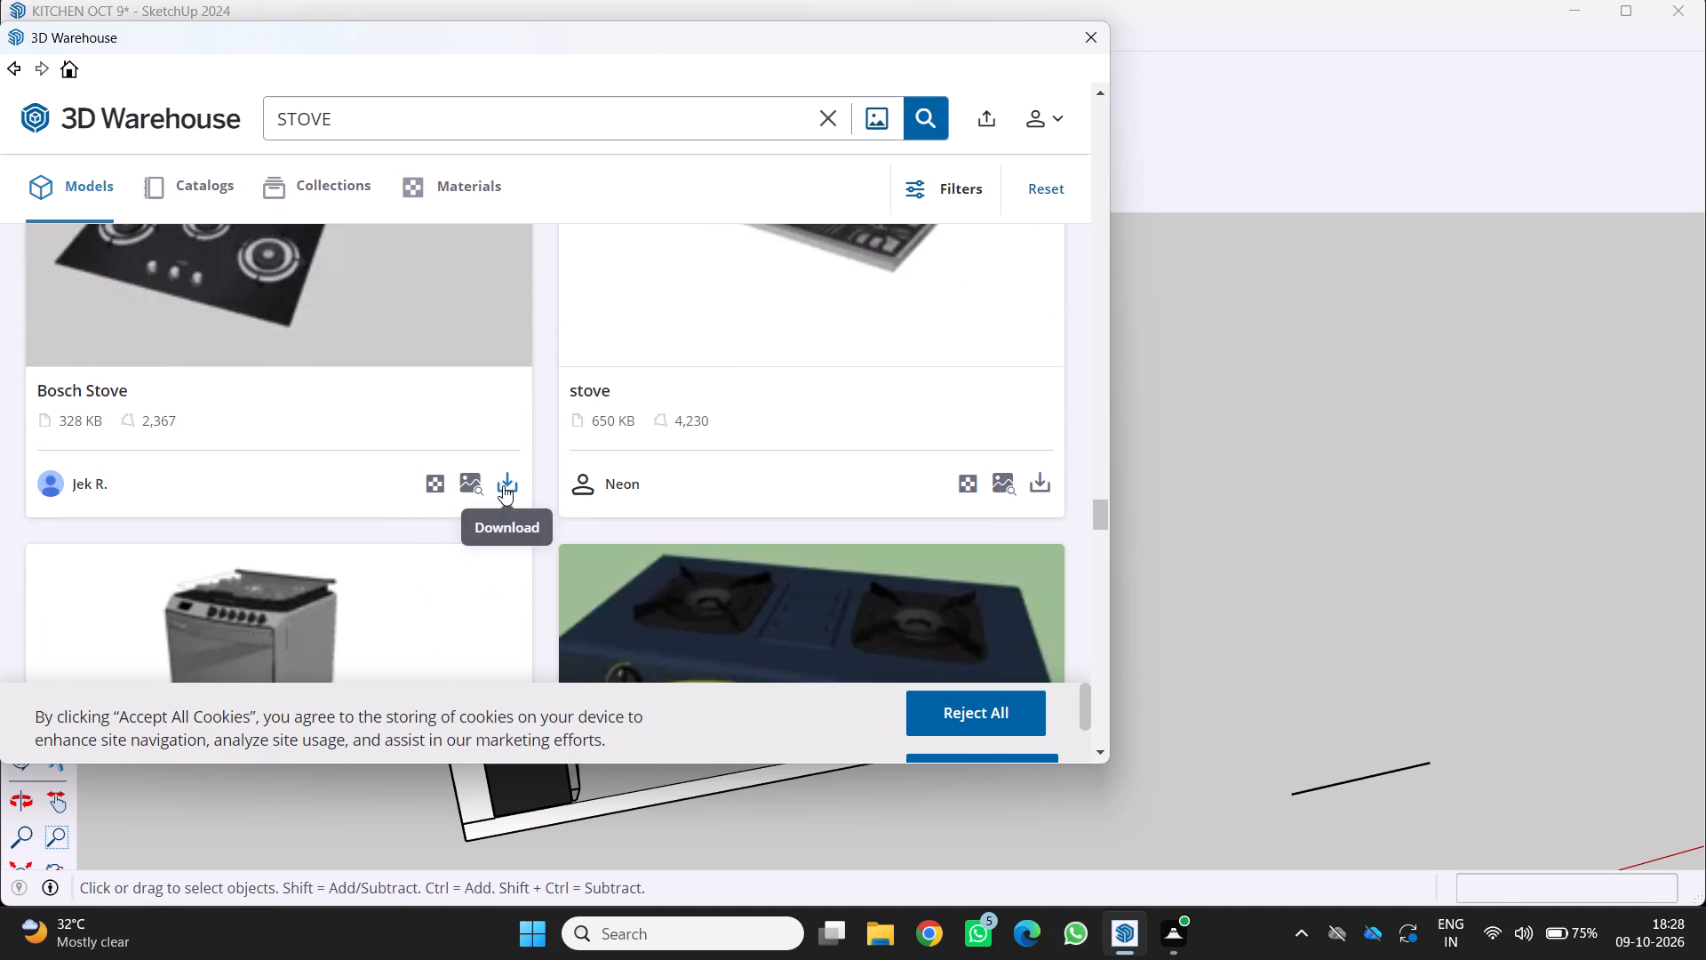
click(502, 485)
click(466, 423)
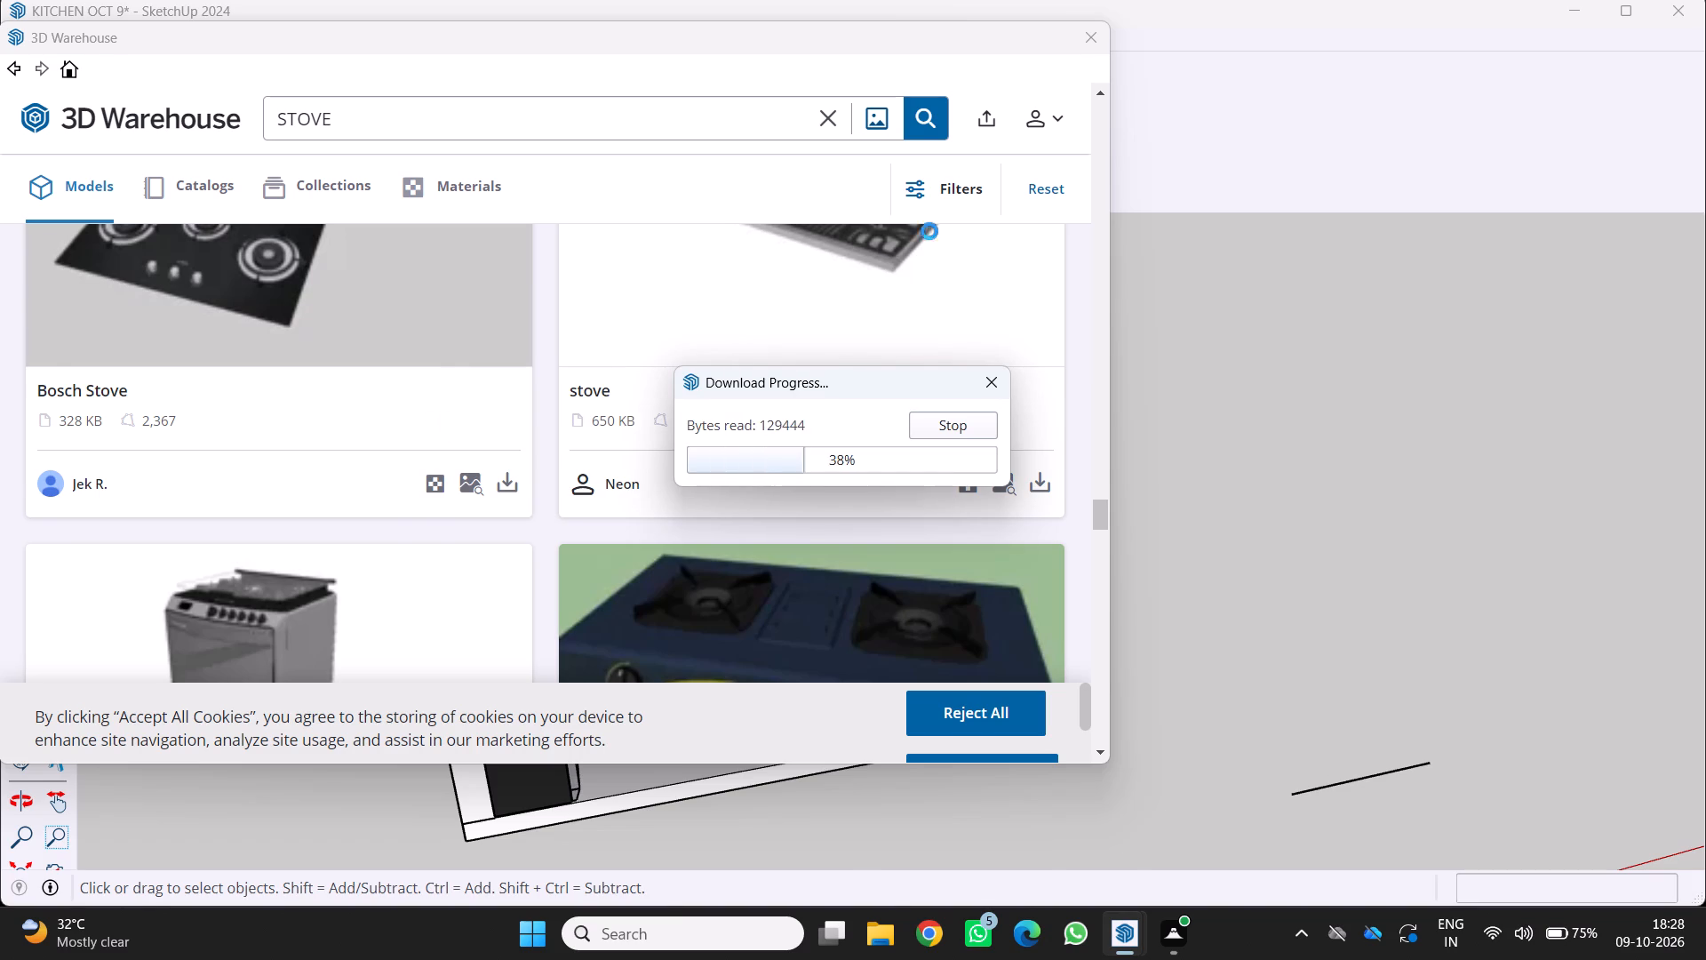
scroll(578, 533, up, 2)
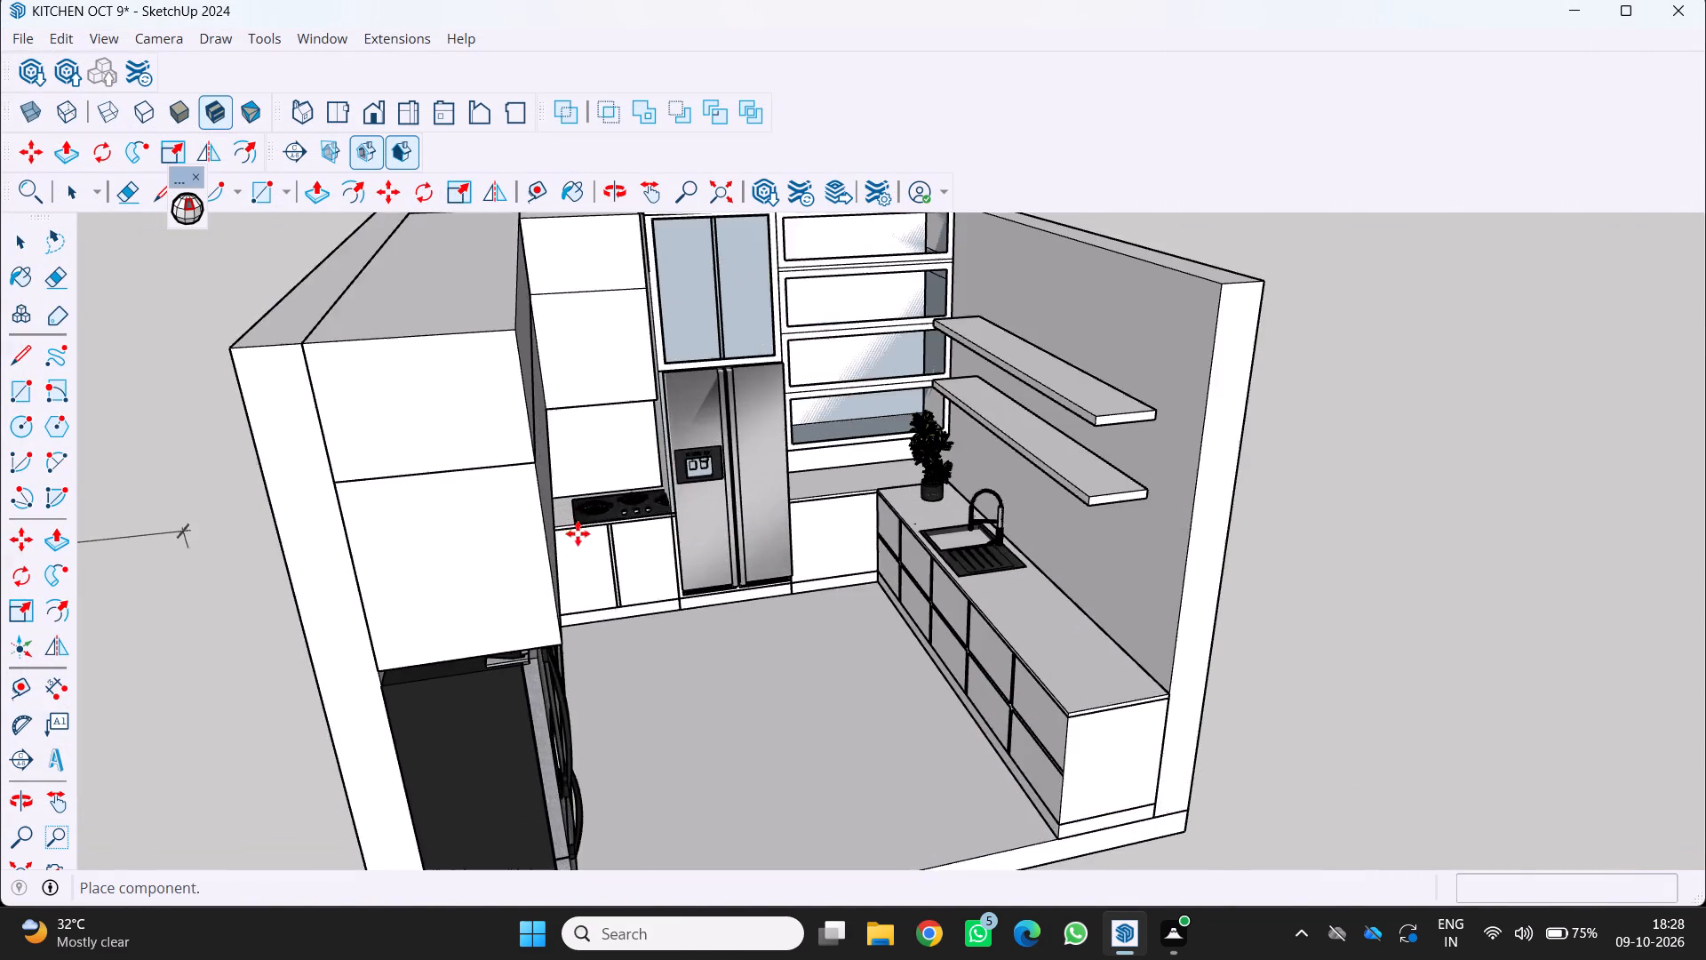
scroll(578, 533, up, 4)
scroll(464, 530, down, 2)
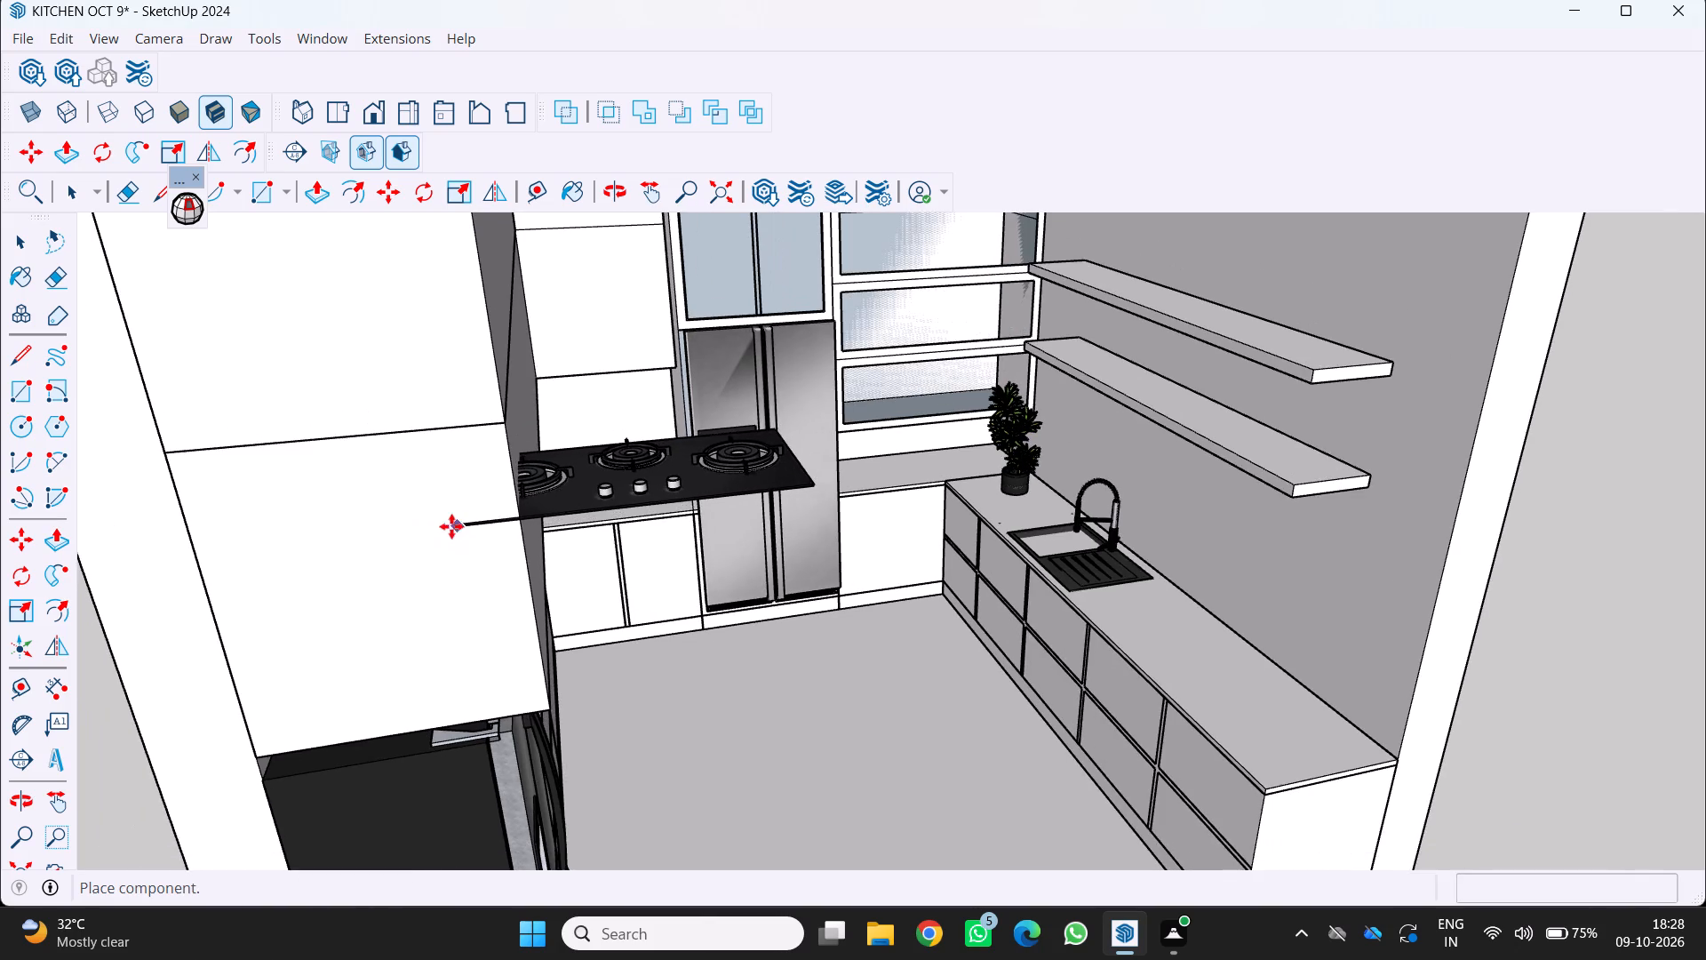
middle_drag(450, 525, 146, 465)
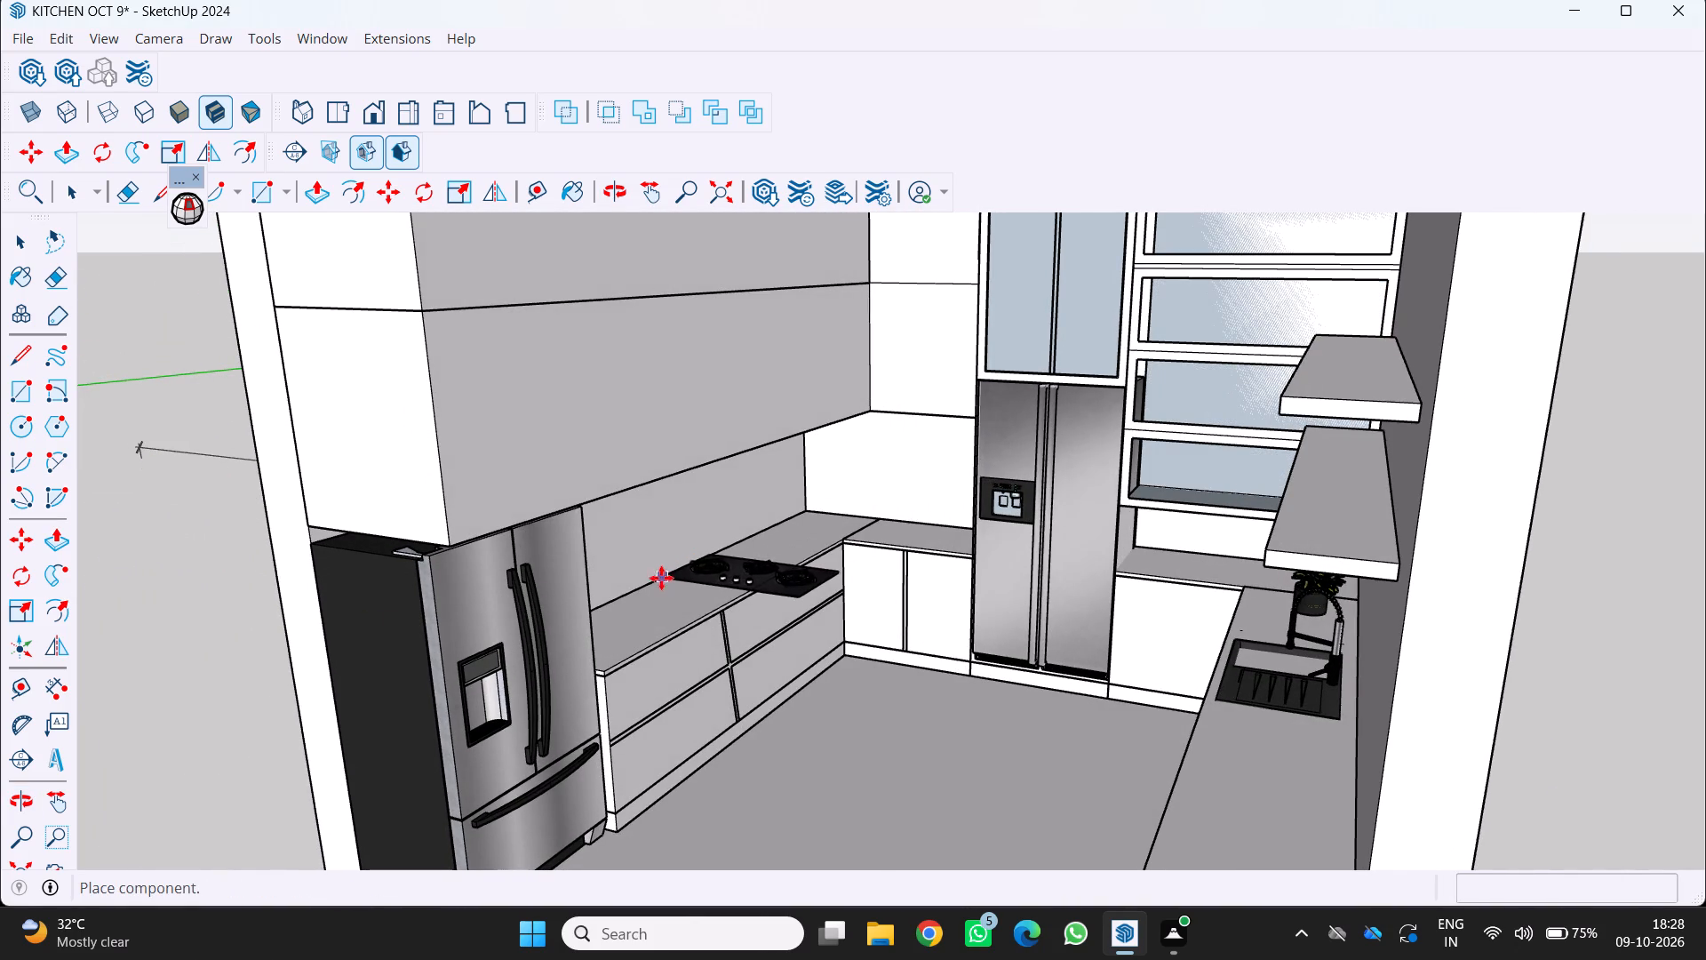
scroll(662, 579, down, 5)
click(169, 722)
Rotate the Bosch Stove 90 degrees horizontally about its corner to align it with the drawer-side counter.
scroll(291, 728, up, 1)
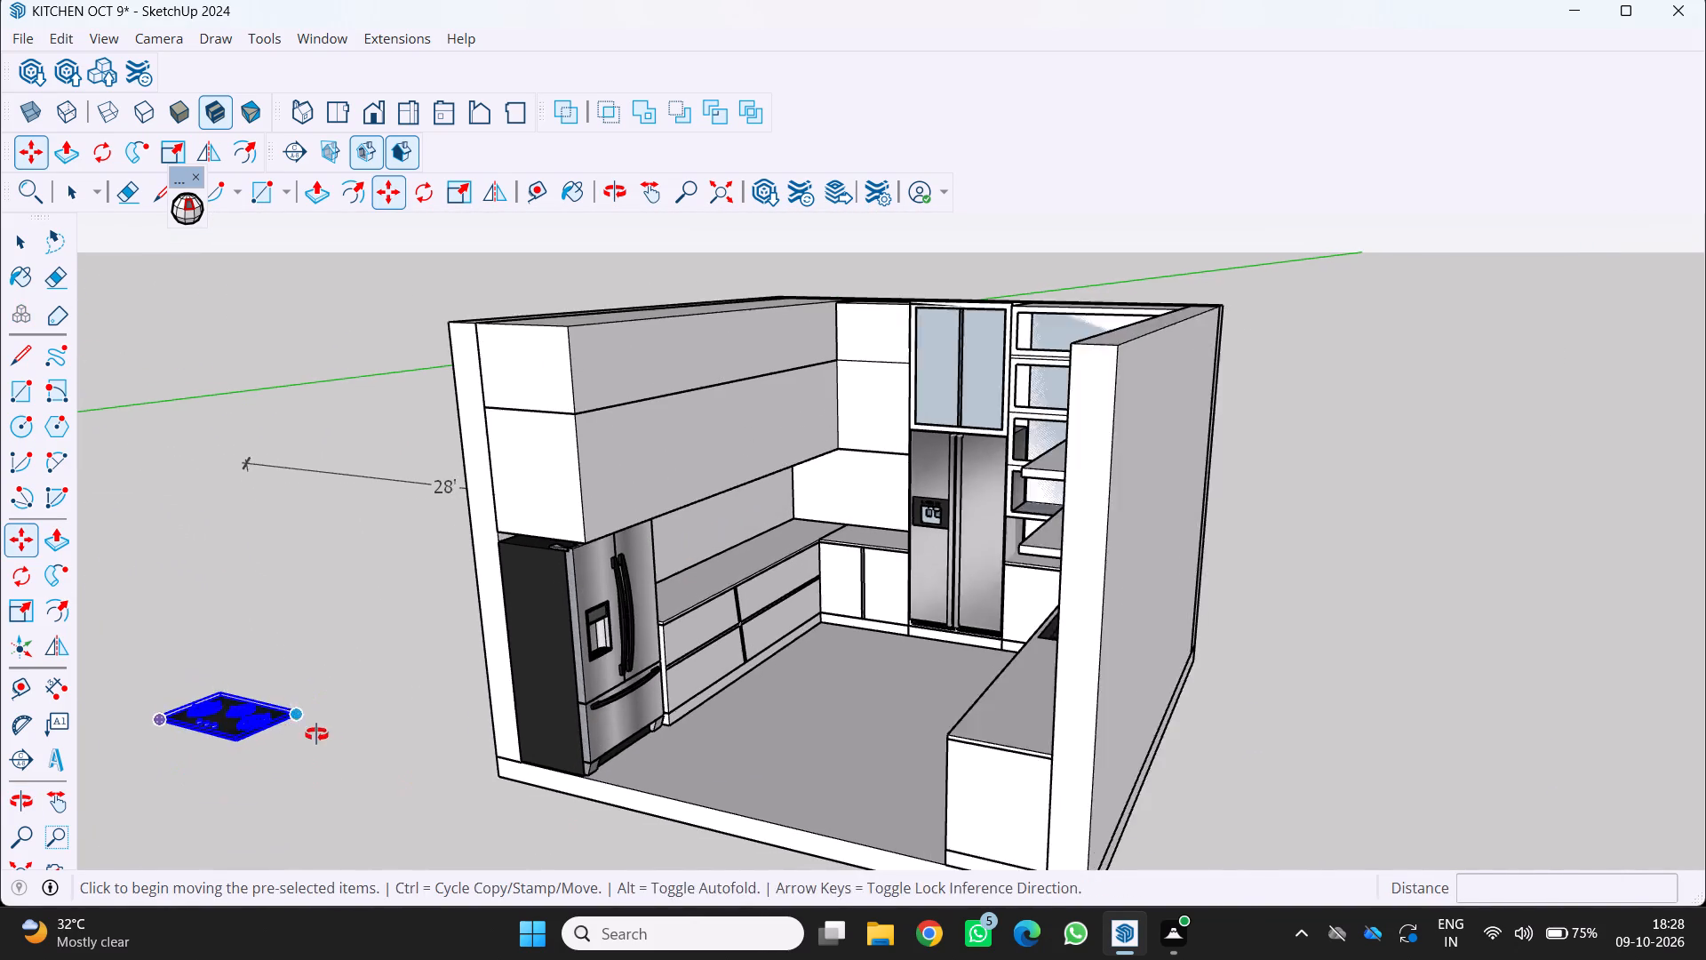
middle_drag(315, 733, 326, 738)
scroll(316, 734, up, 1)
middle_drag(366, 742, 473, 745)
scroll(289, 773, down, 1)
middle_drag(273, 776, 168, 764)
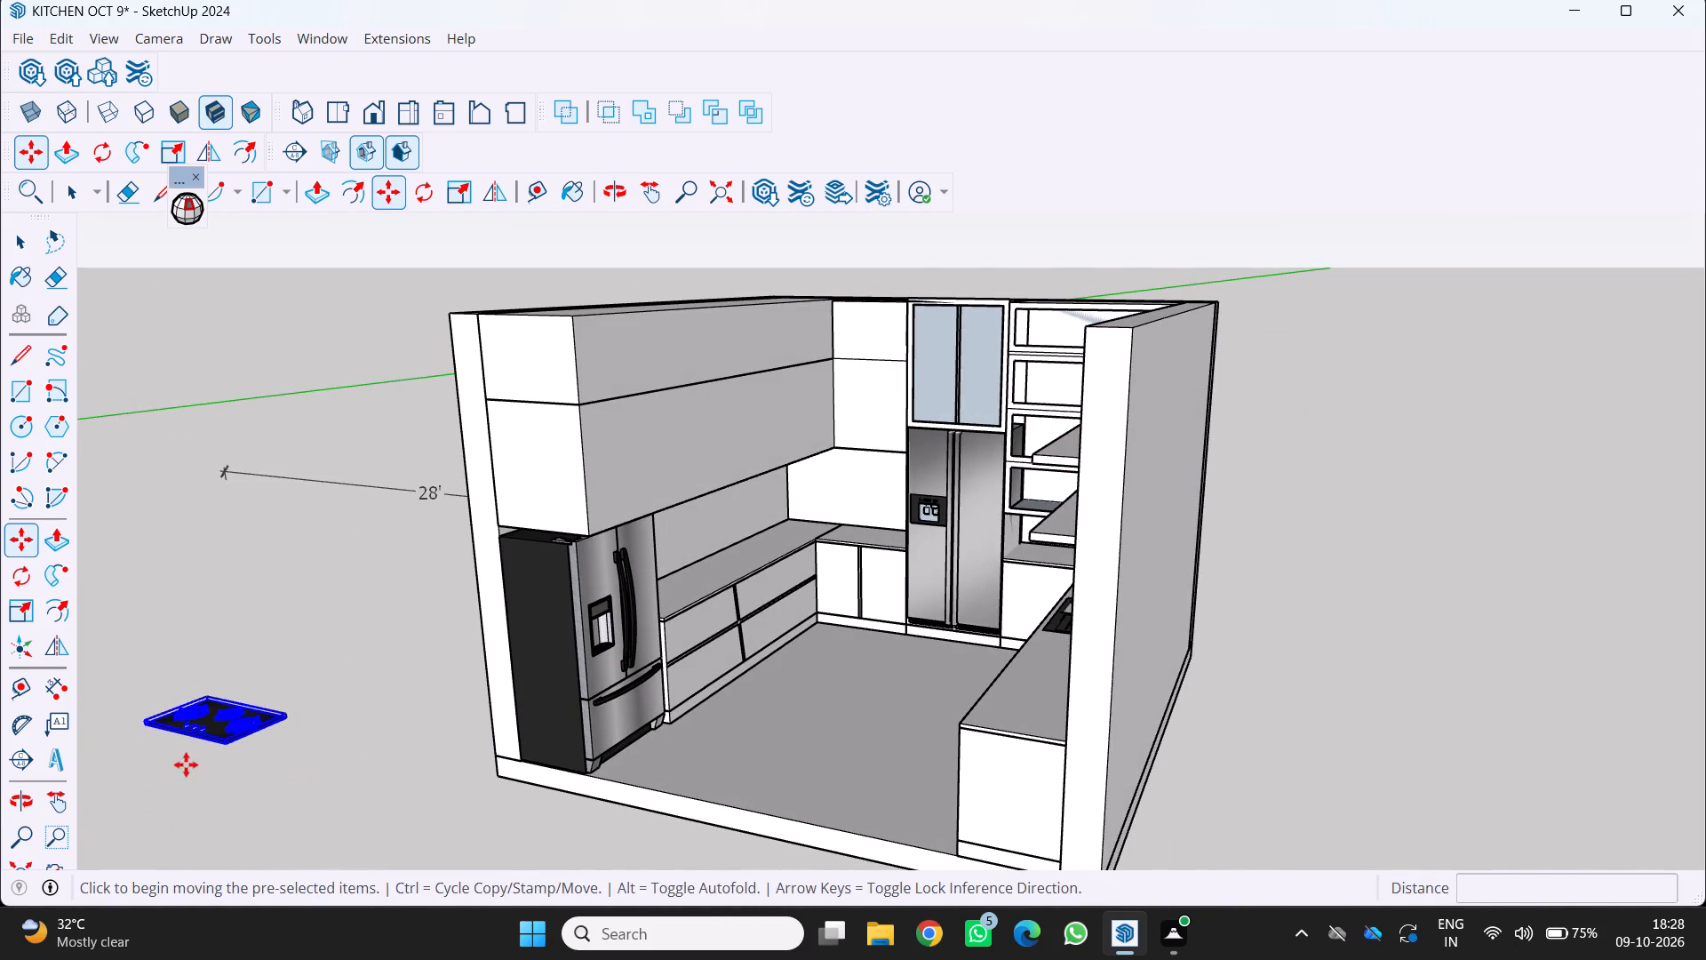
key(q)
scroll(194, 766, up, 8)
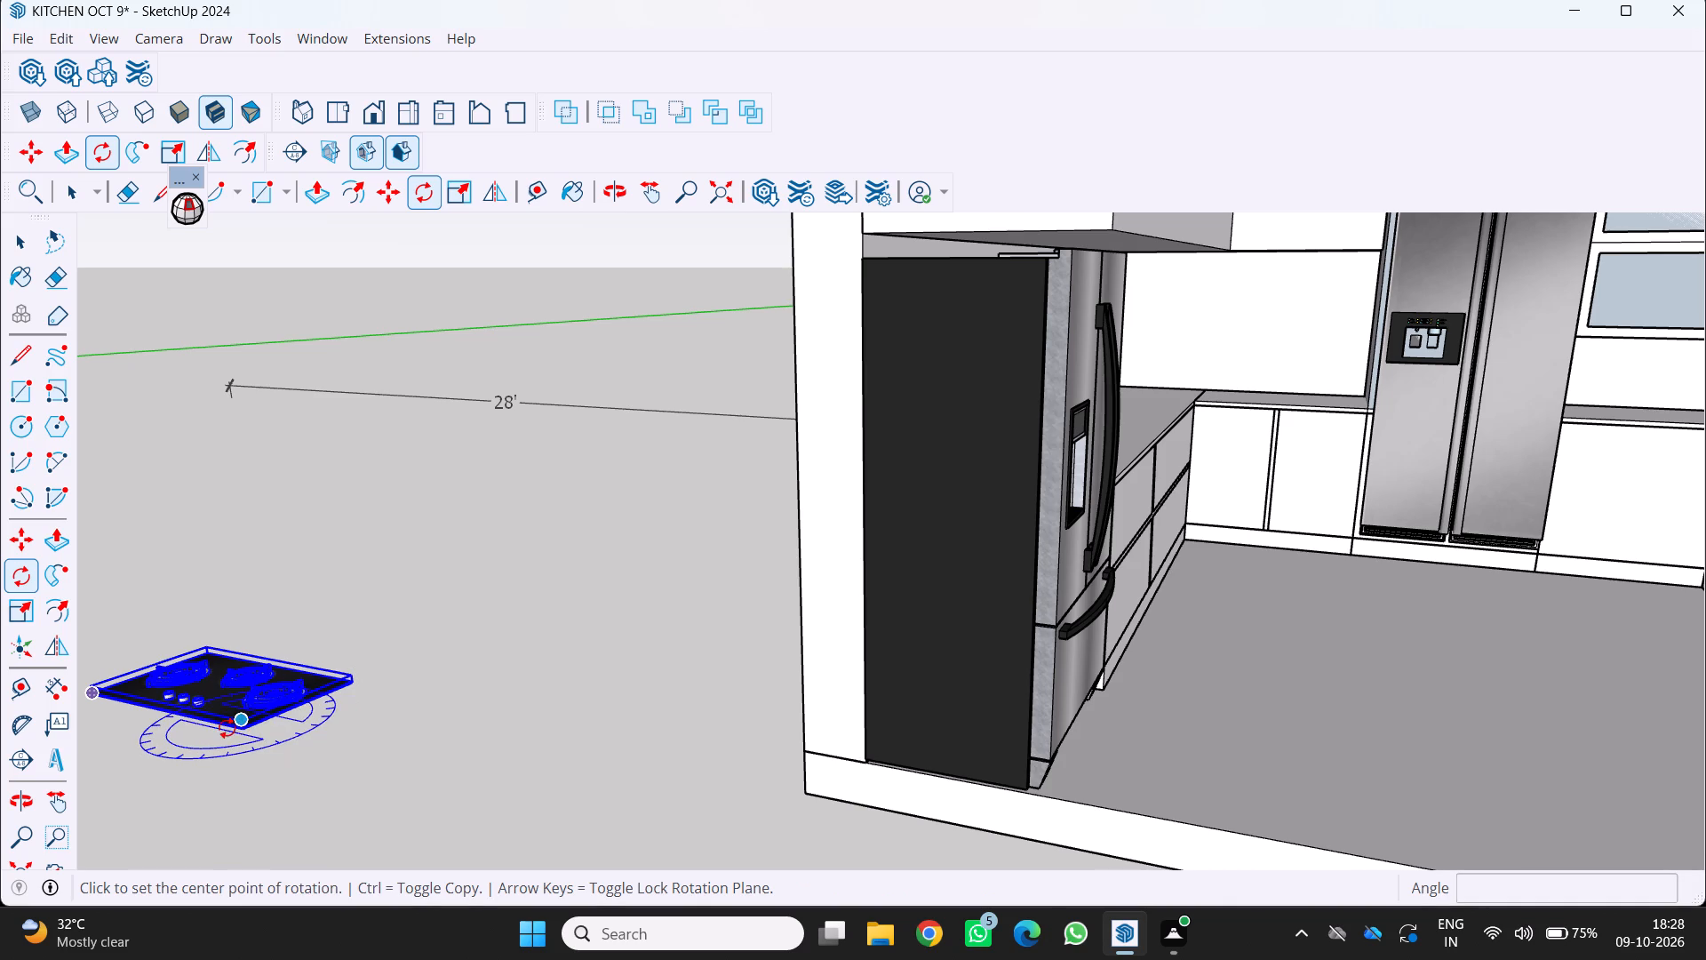
click(239, 728)
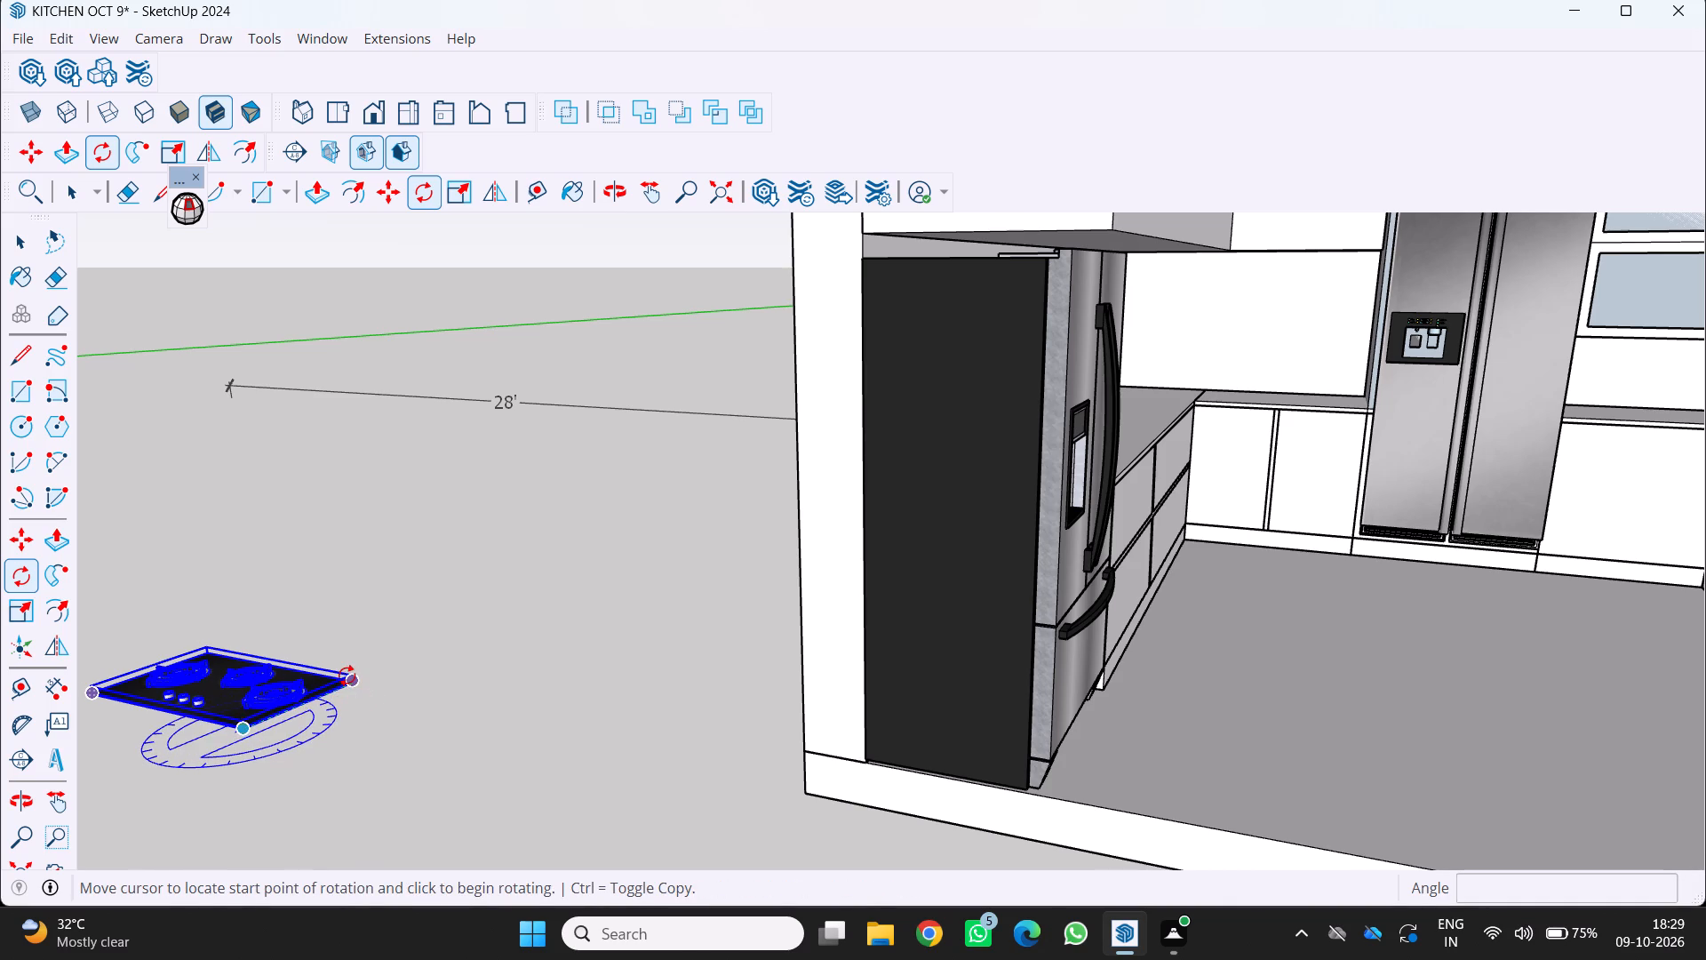
click(347, 676)
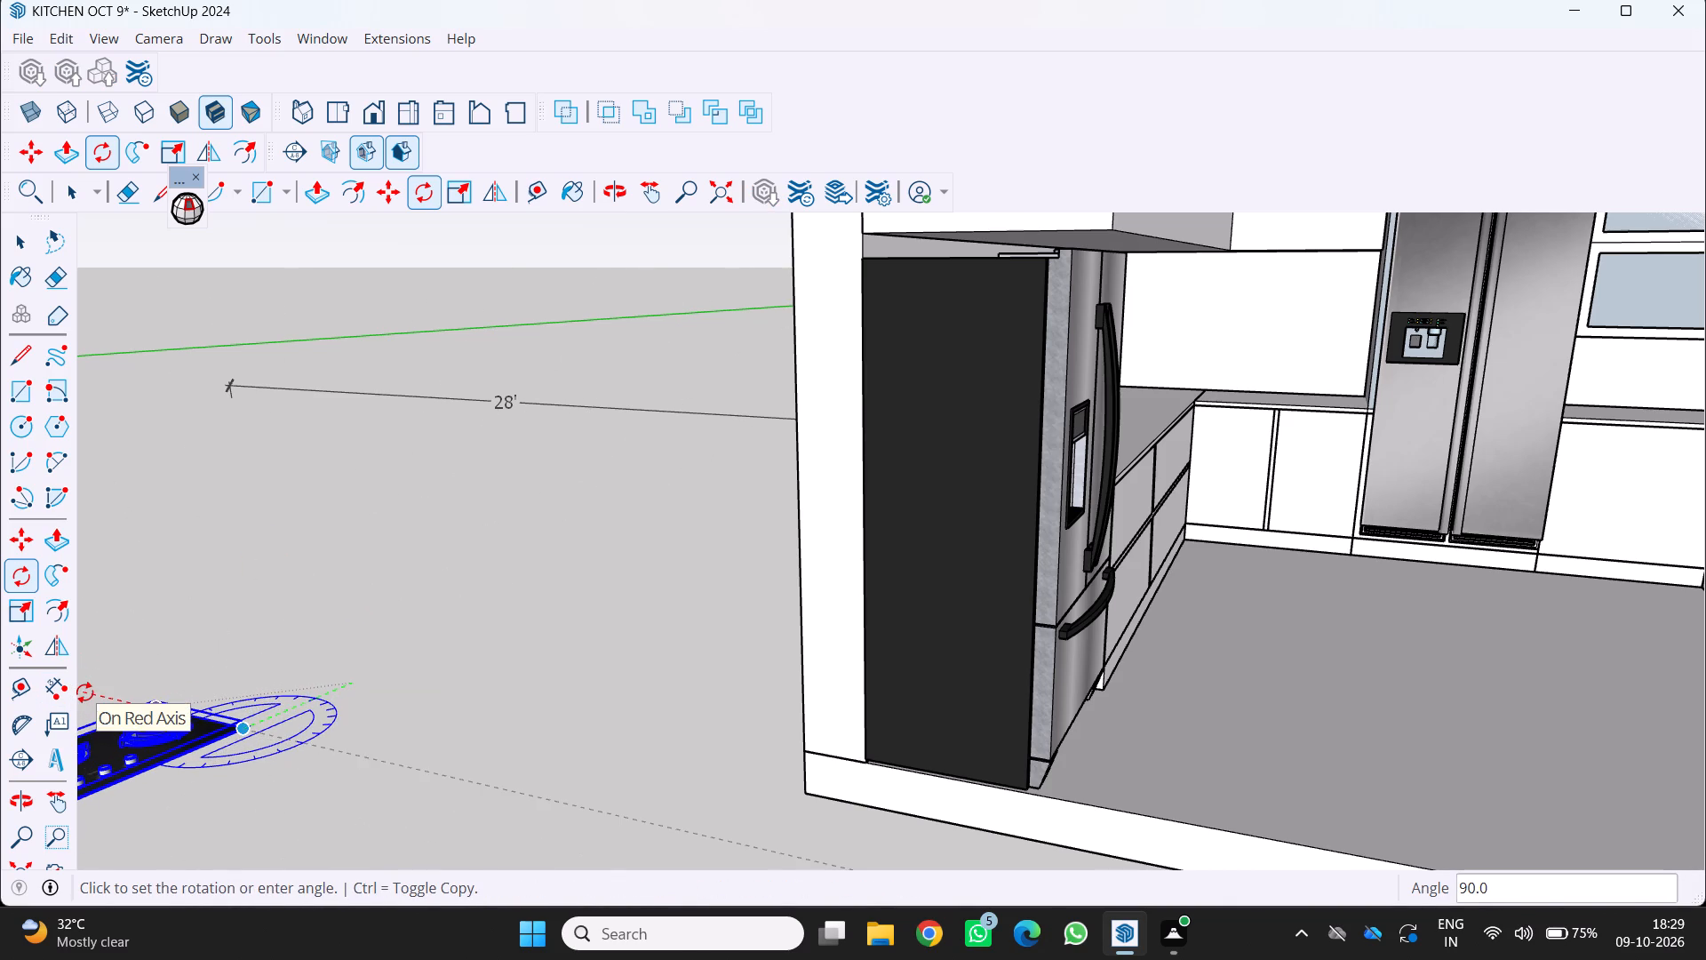
click(84, 692)
Move the Bosch Stove by its bottom corner about 15' 1" onto the countertop above the drawers beside the French-door refrigerator.
middle_drag(546, 744, 403, 759)
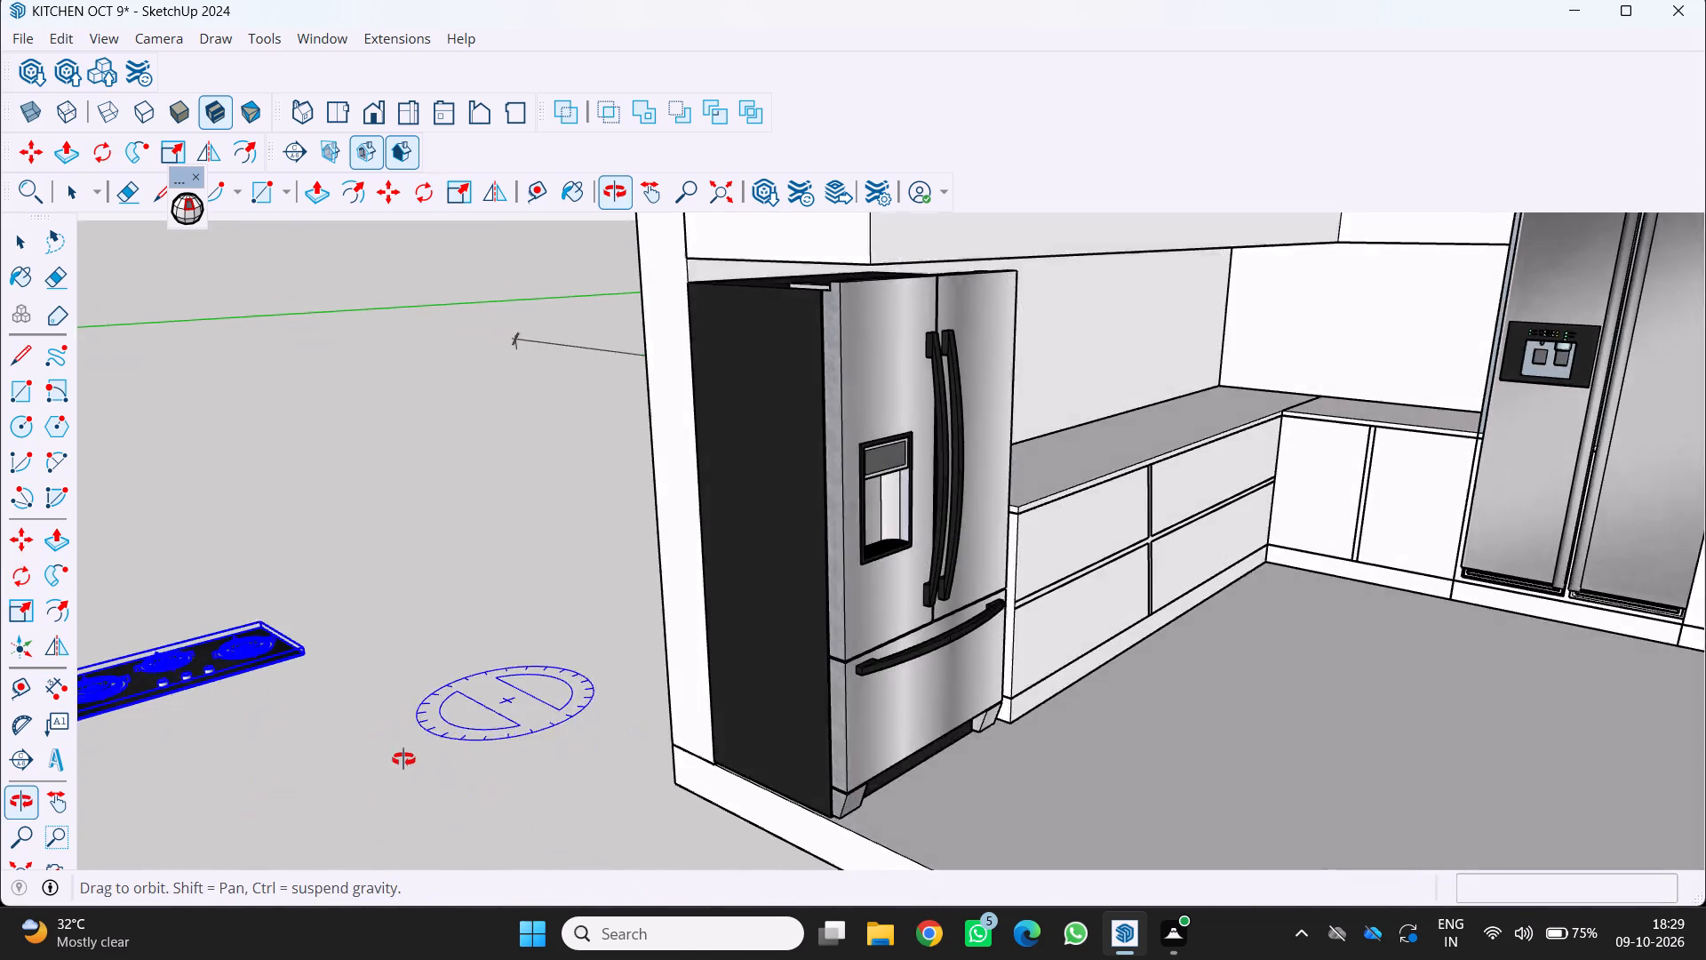
middle_drag(403, 759, 388, 754)
scroll(323, 696, up, 2)
scroll(128, 718, down, 6)
middle_drag(128, 718, 24, 754)
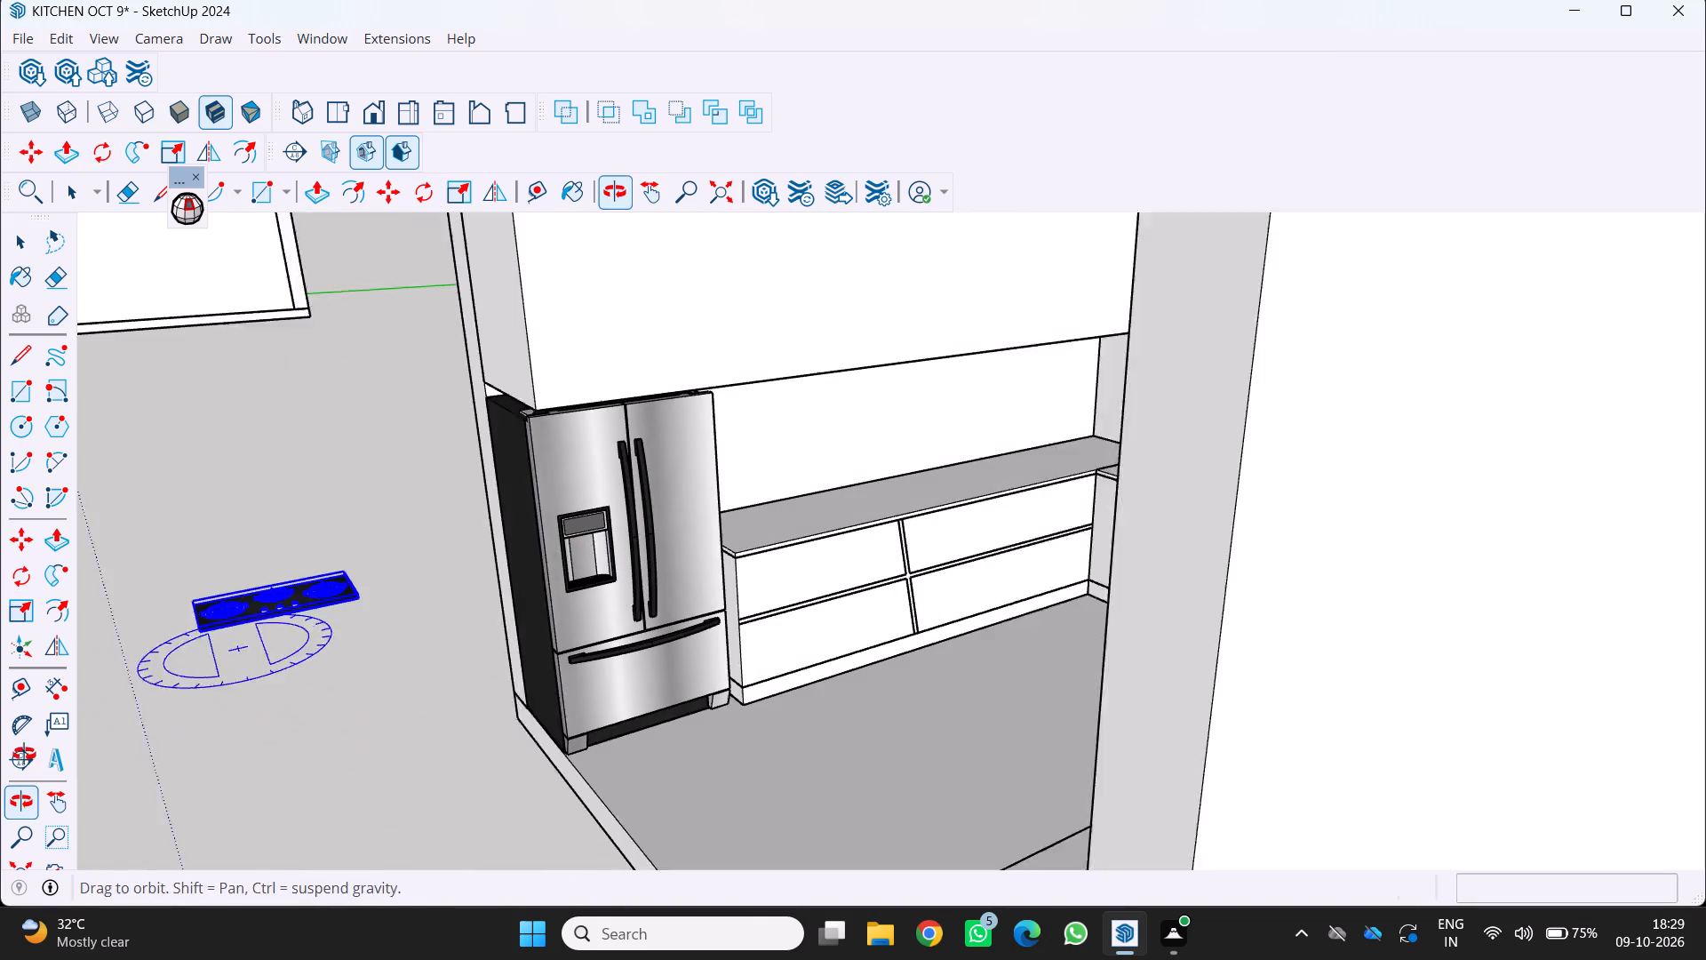
middle_drag(24, 754, 21, 755)
scroll(32, 749, down, 2)
key(m)
scroll(312, 650, up, 4)
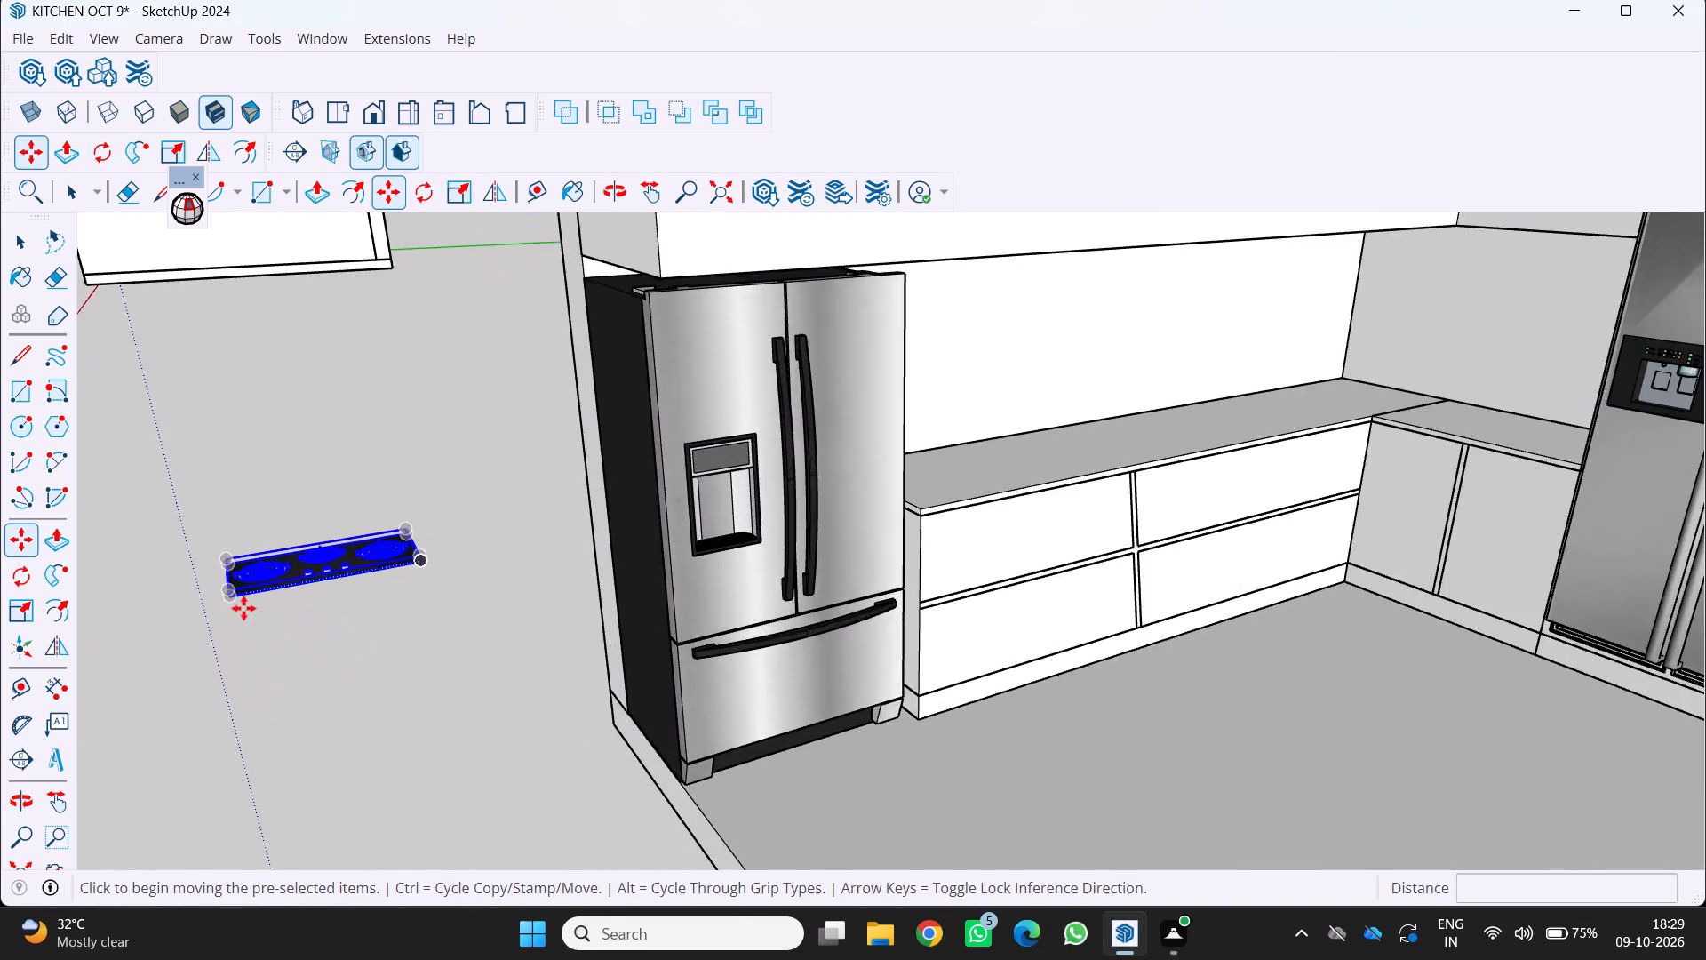
scroll(243, 608, up, 17)
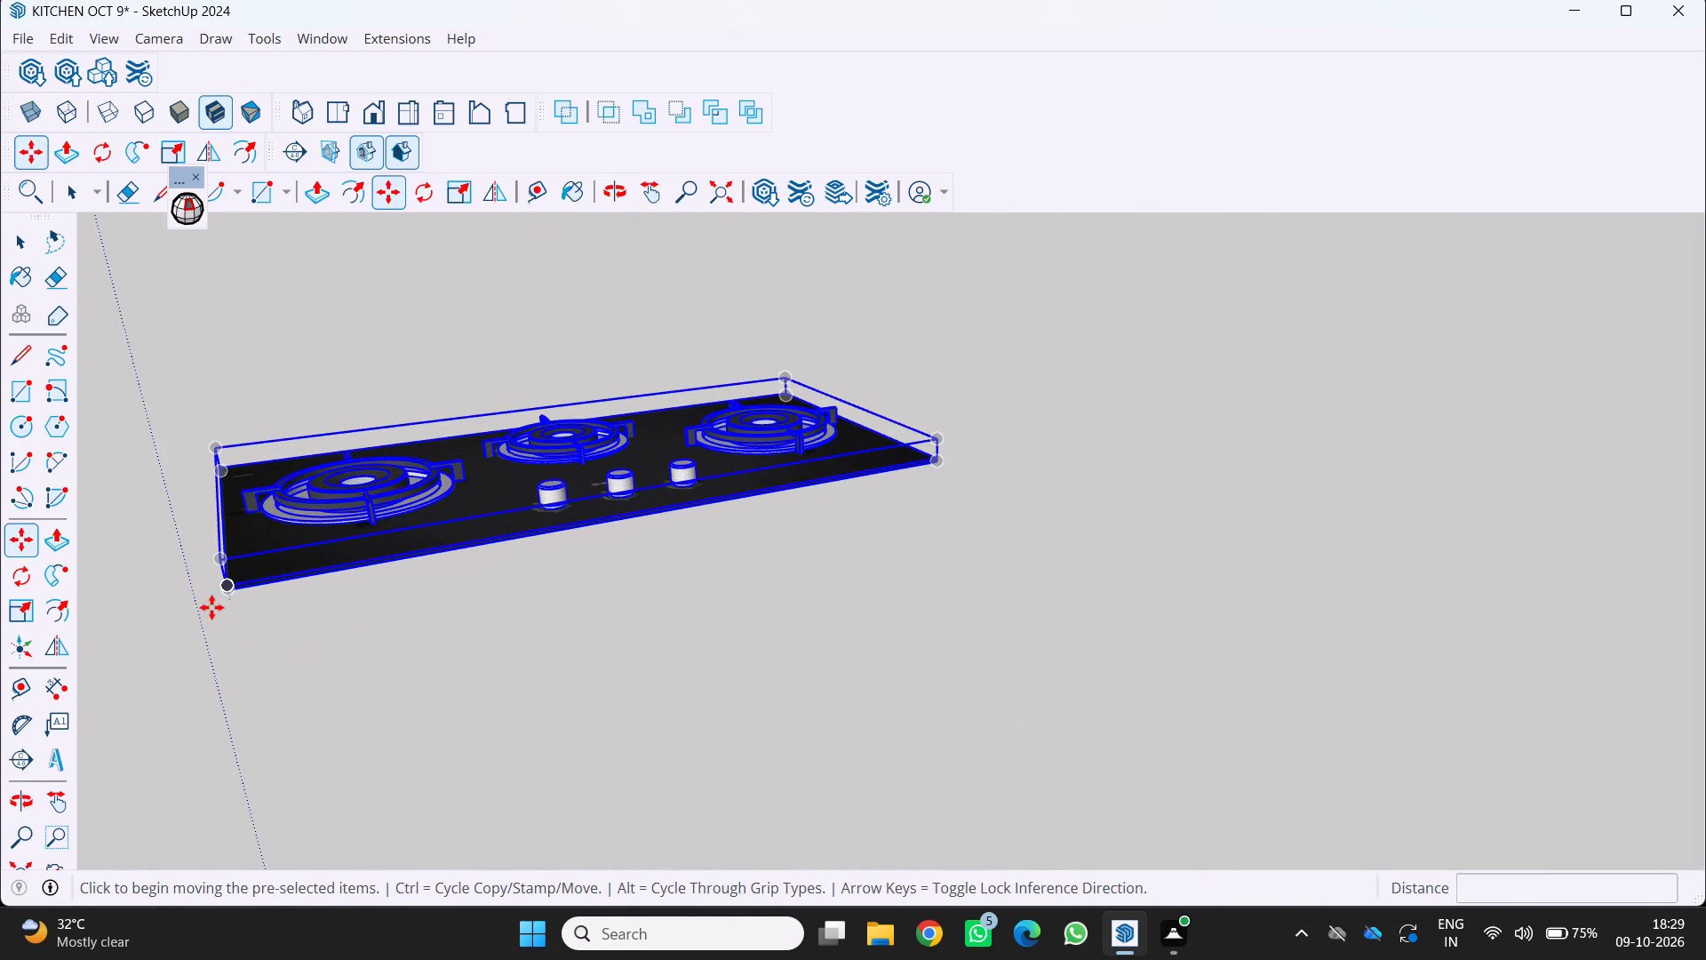
click(226, 587)
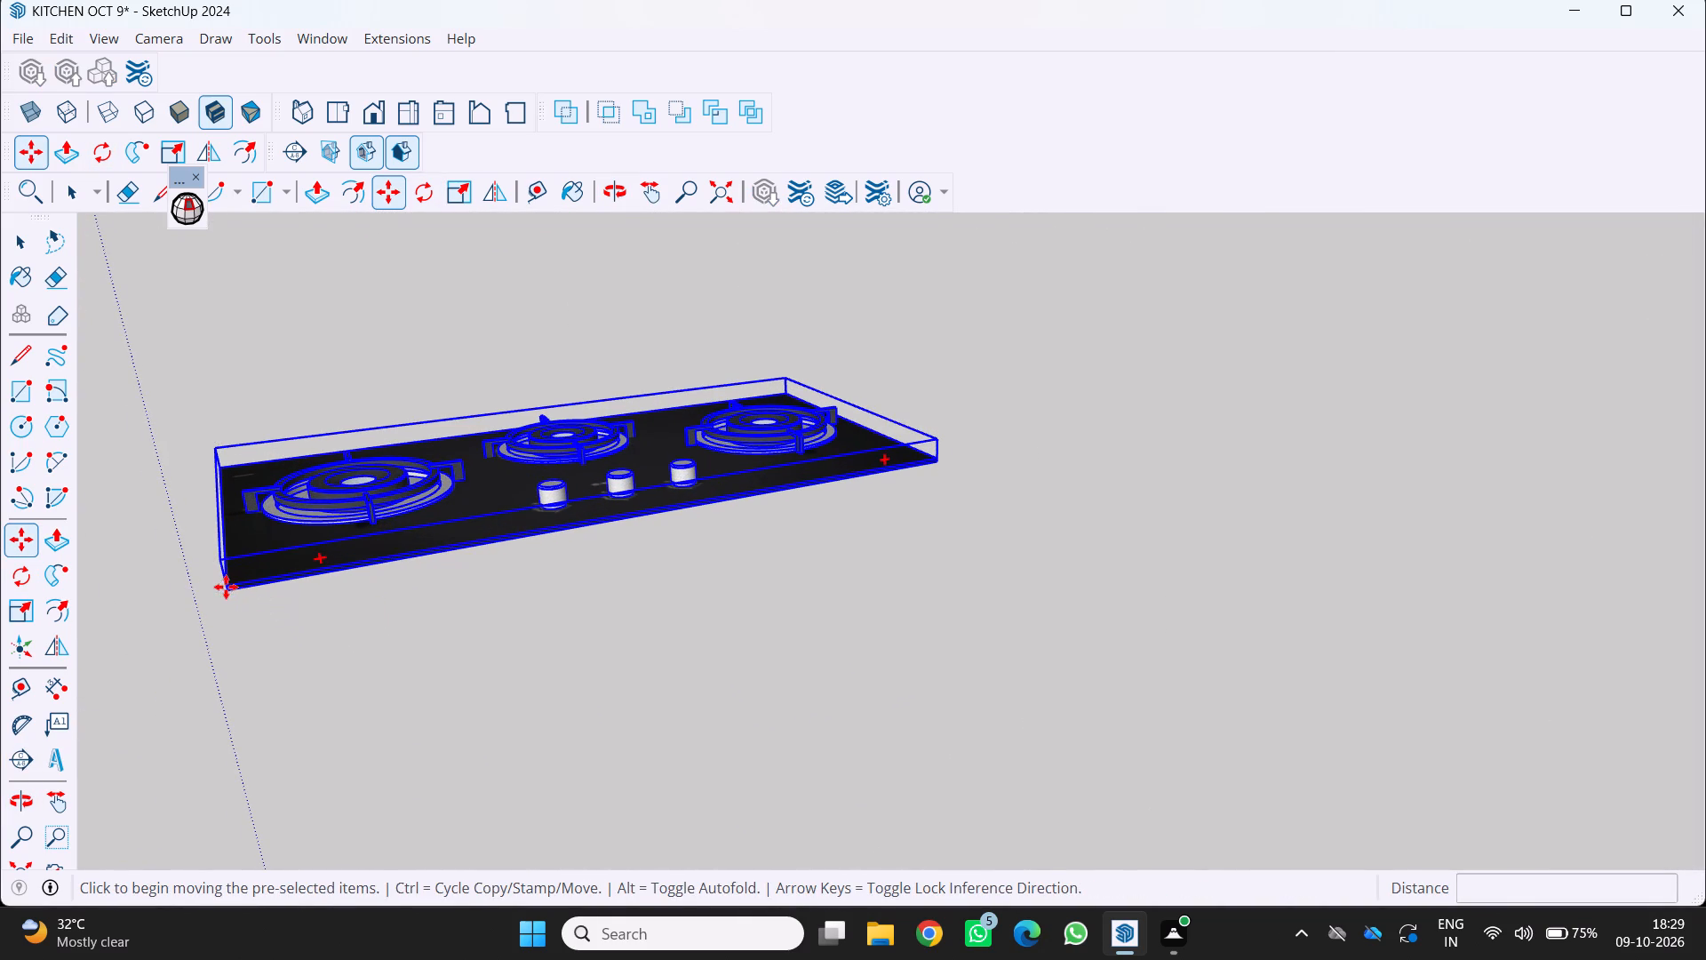
scroll(279, 626, down, 20)
scroll(279, 626, down, 2)
scroll(1085, 548, up, 2)
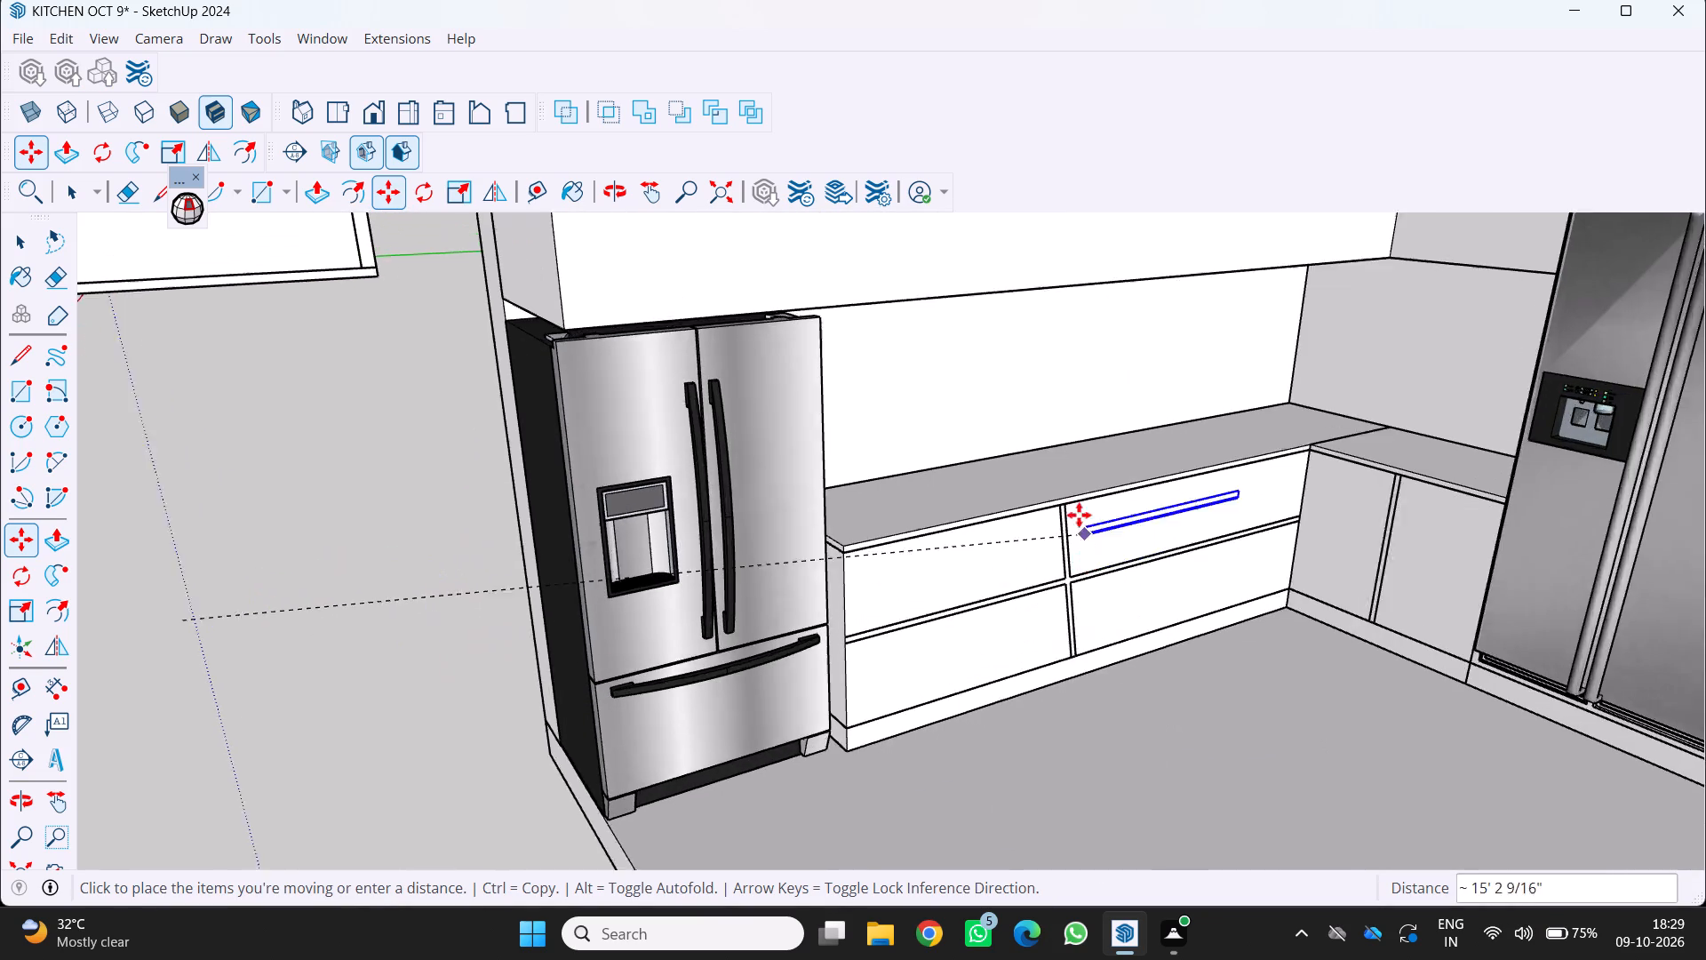
scroll(1062, 440, up, 2)
middle_drag(1050, 503, 883, 596)
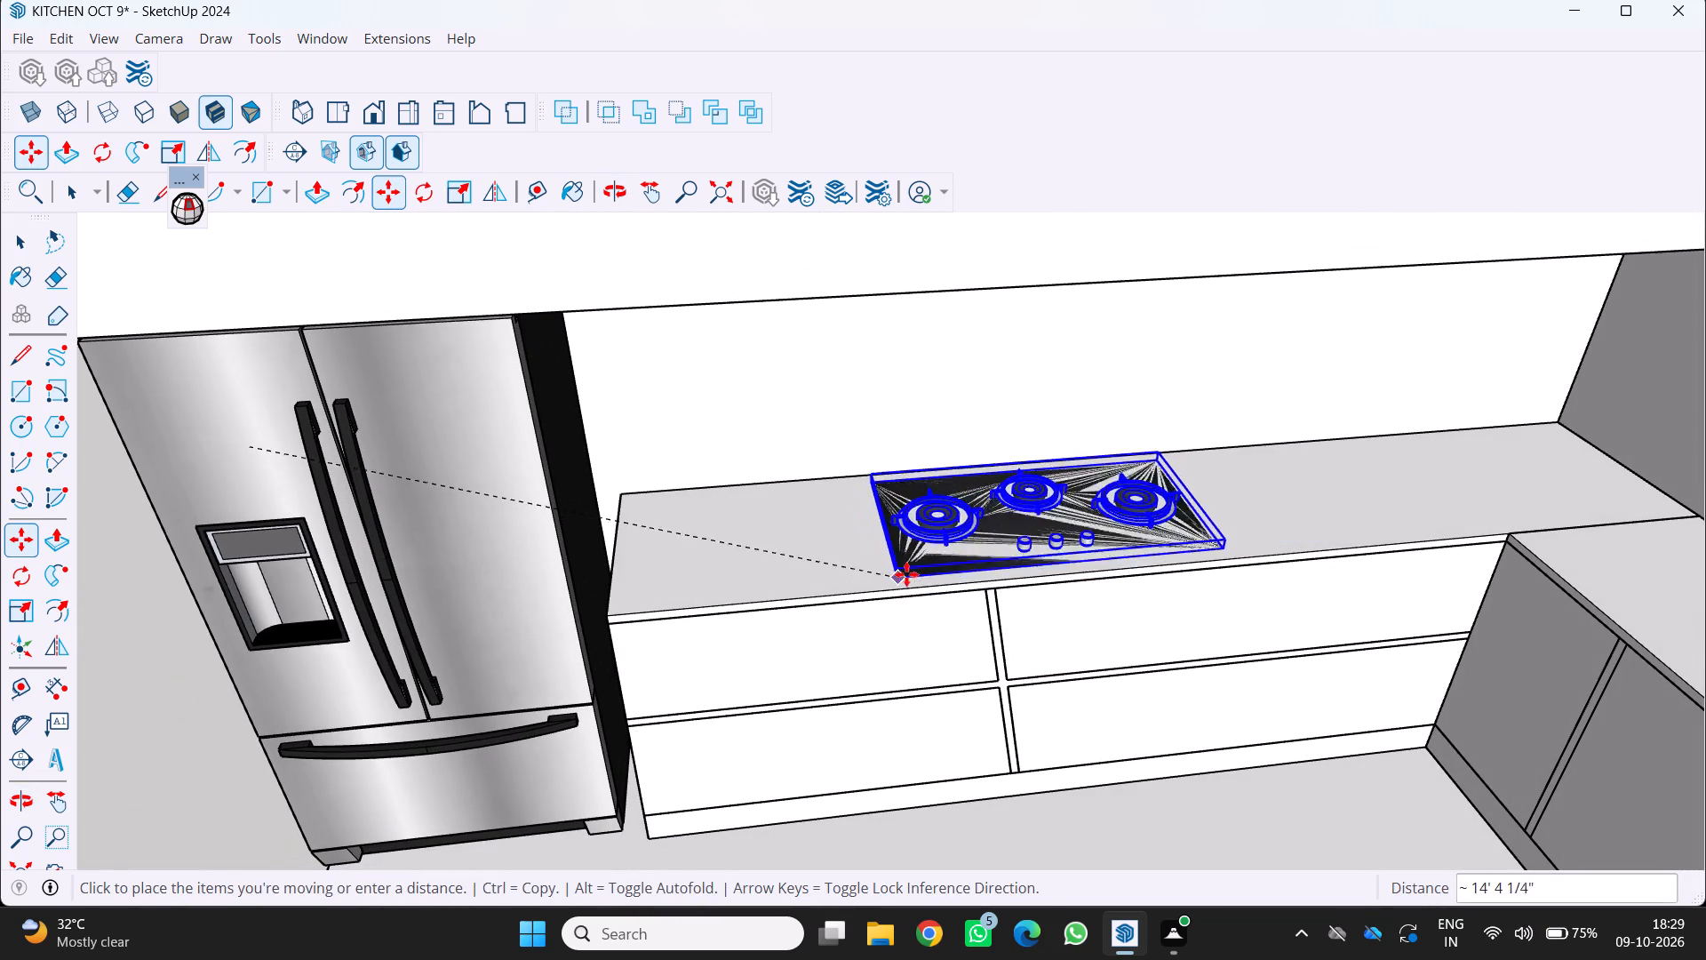
scroll(941, 560, up, 5)
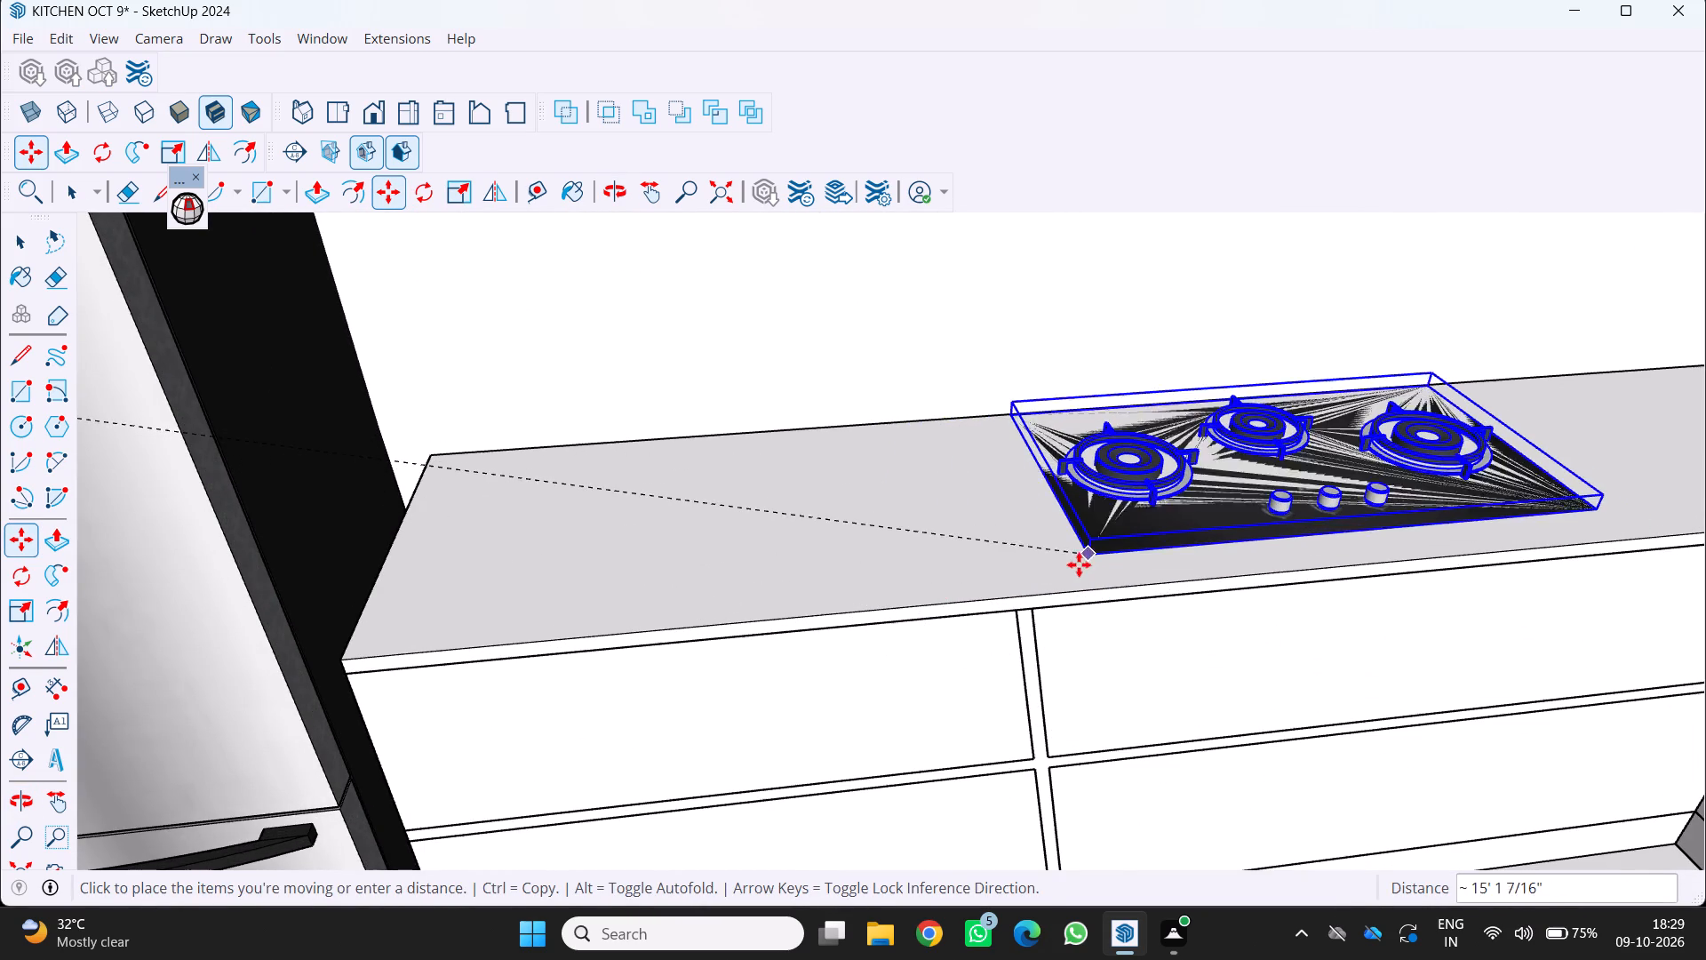
click(1074, 564)
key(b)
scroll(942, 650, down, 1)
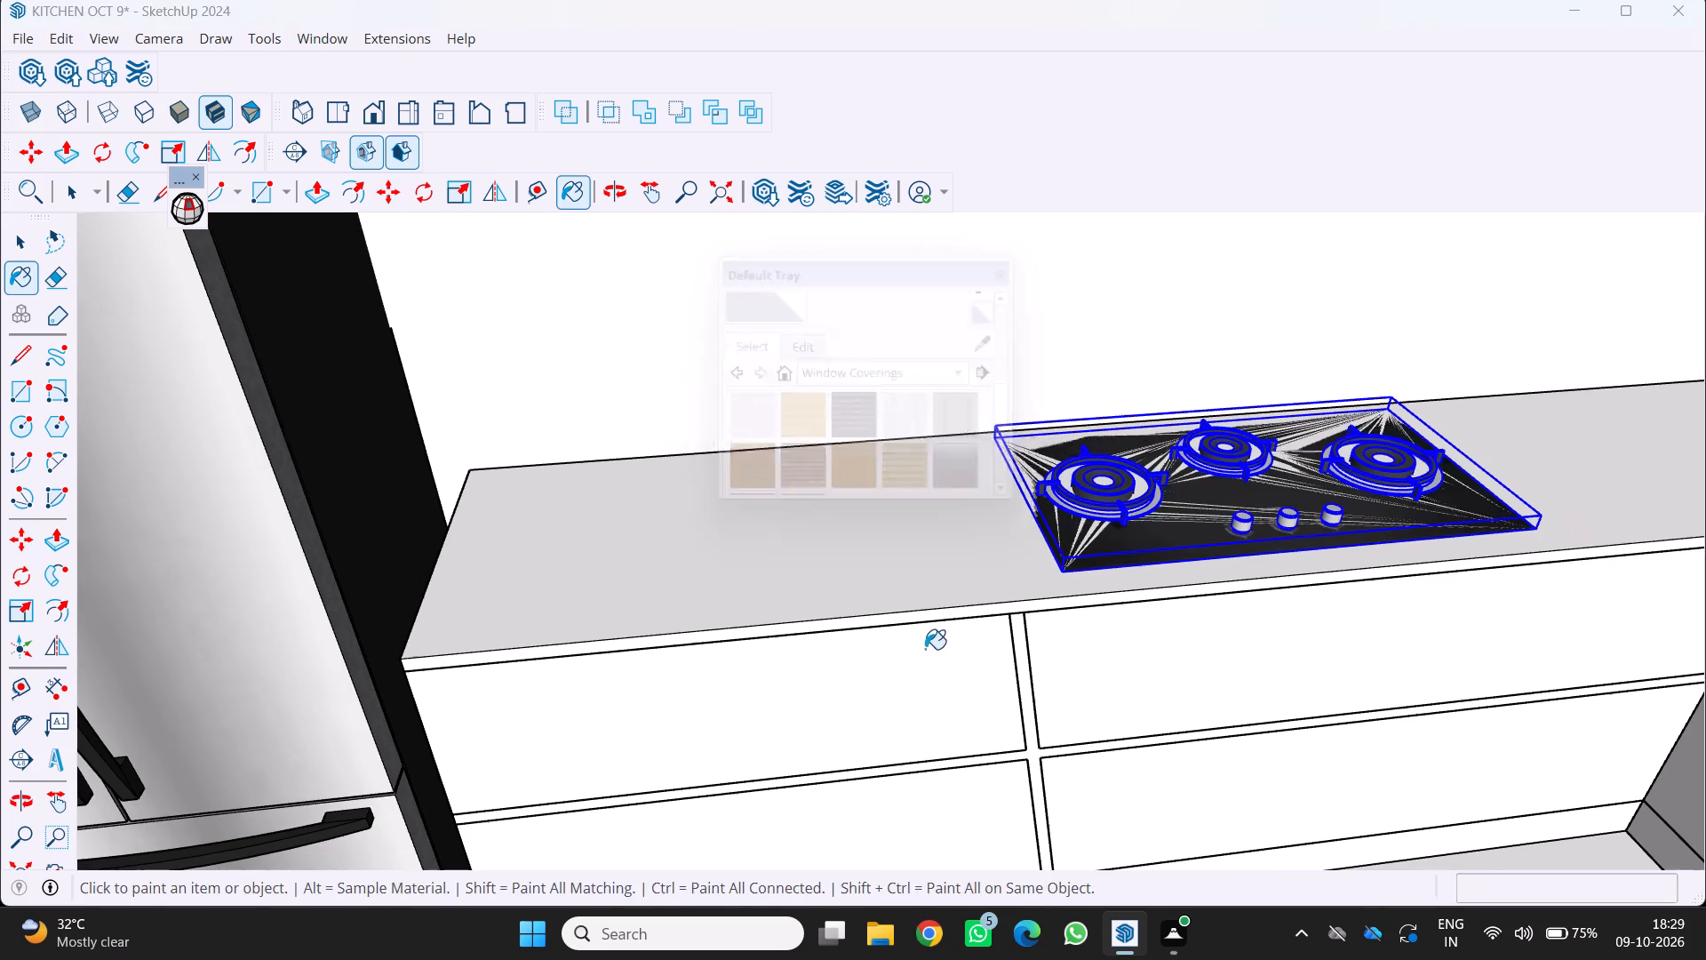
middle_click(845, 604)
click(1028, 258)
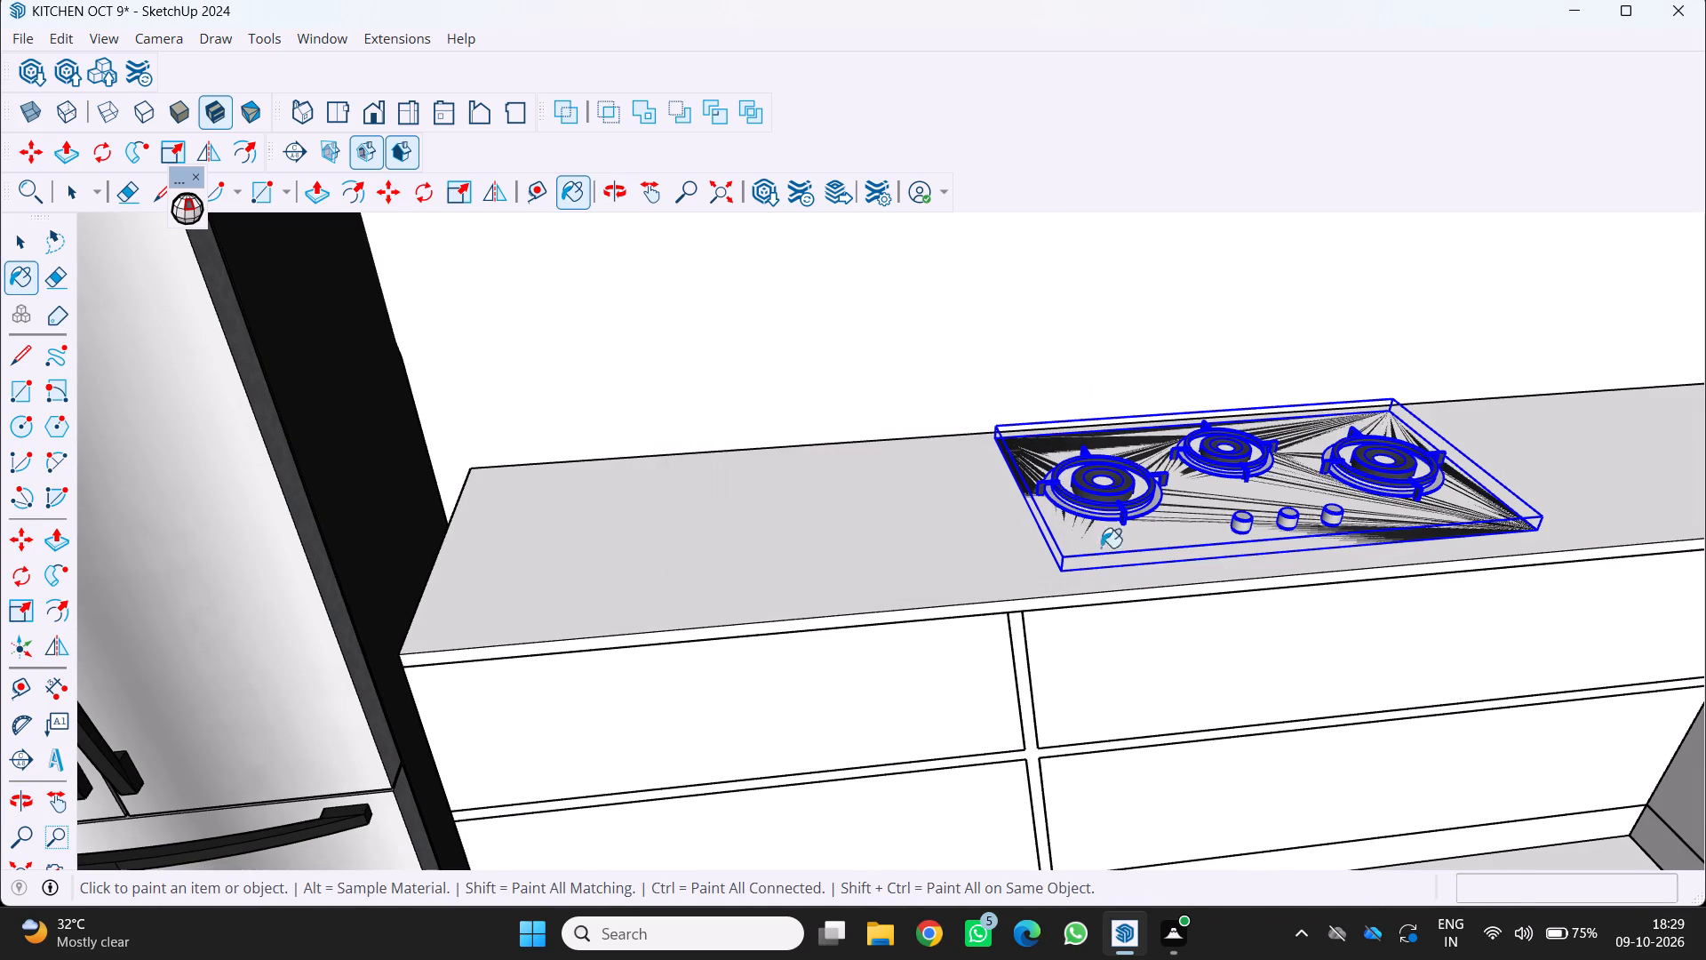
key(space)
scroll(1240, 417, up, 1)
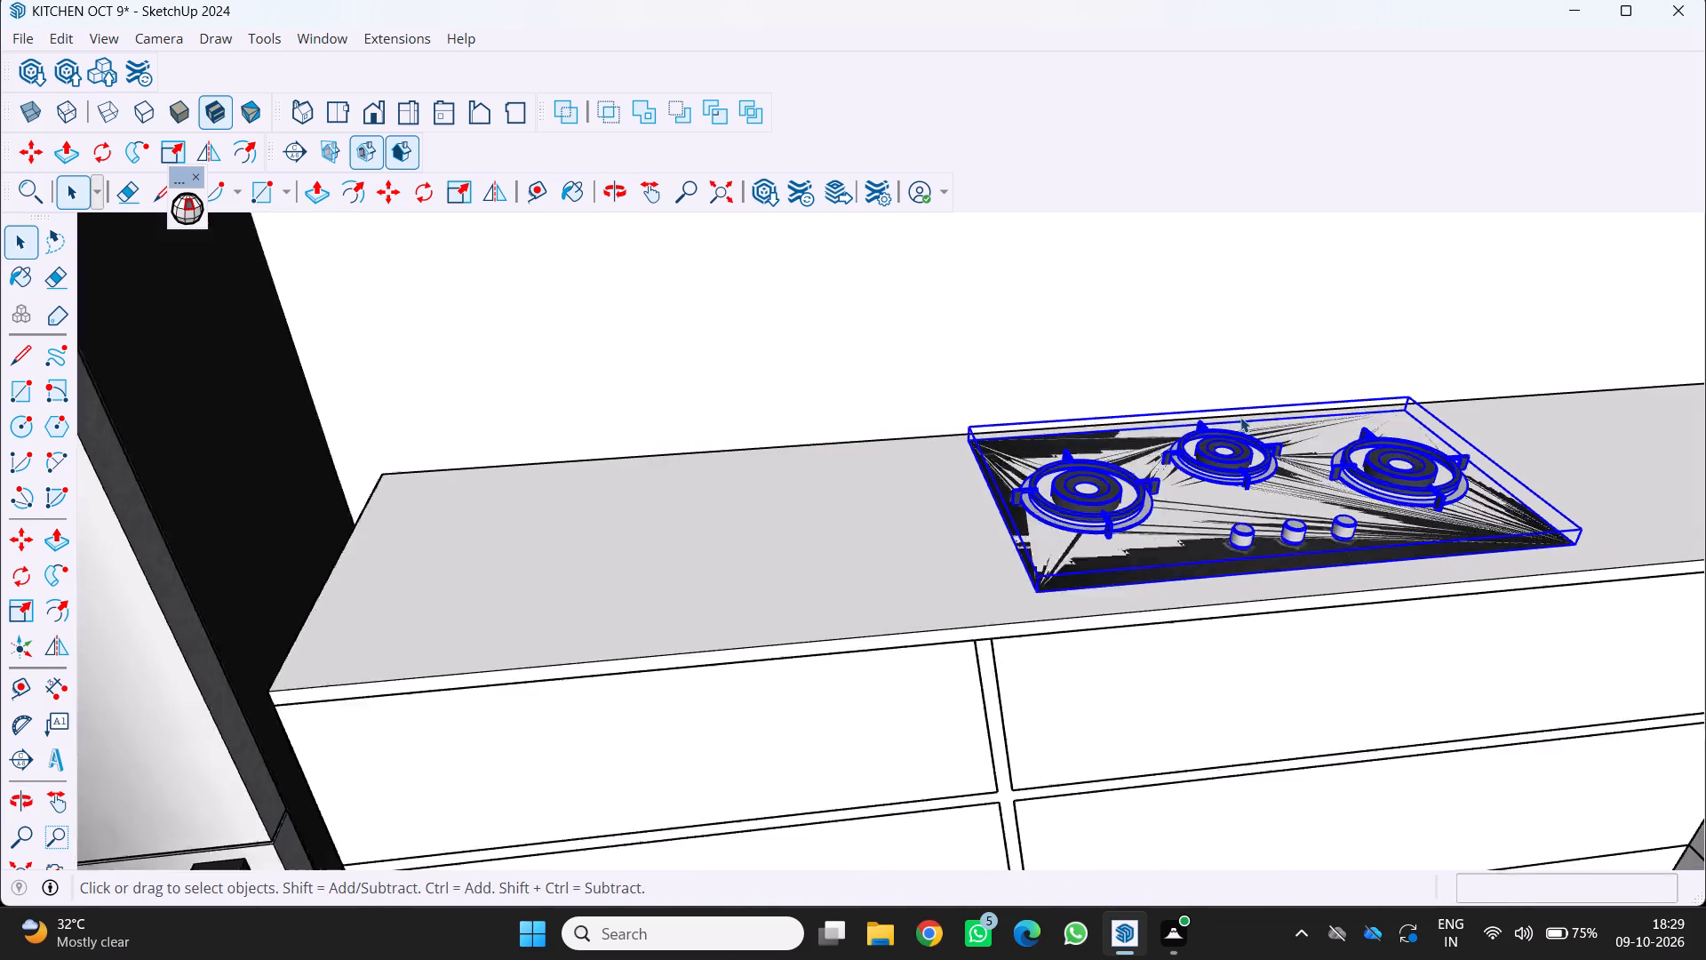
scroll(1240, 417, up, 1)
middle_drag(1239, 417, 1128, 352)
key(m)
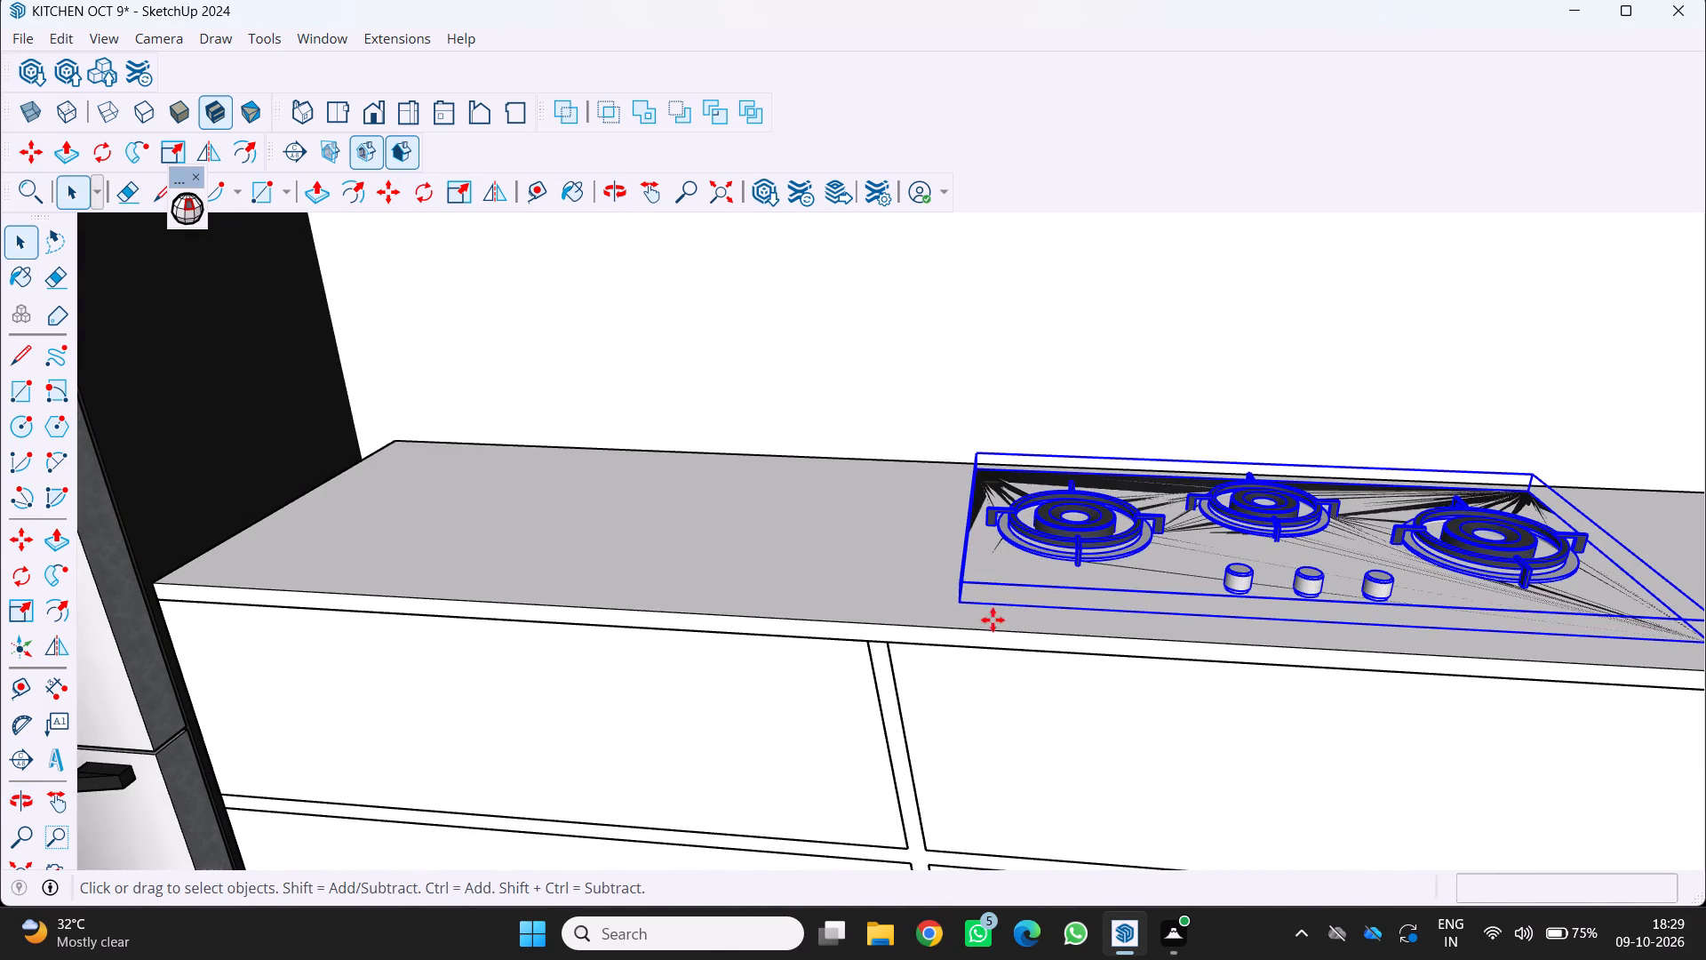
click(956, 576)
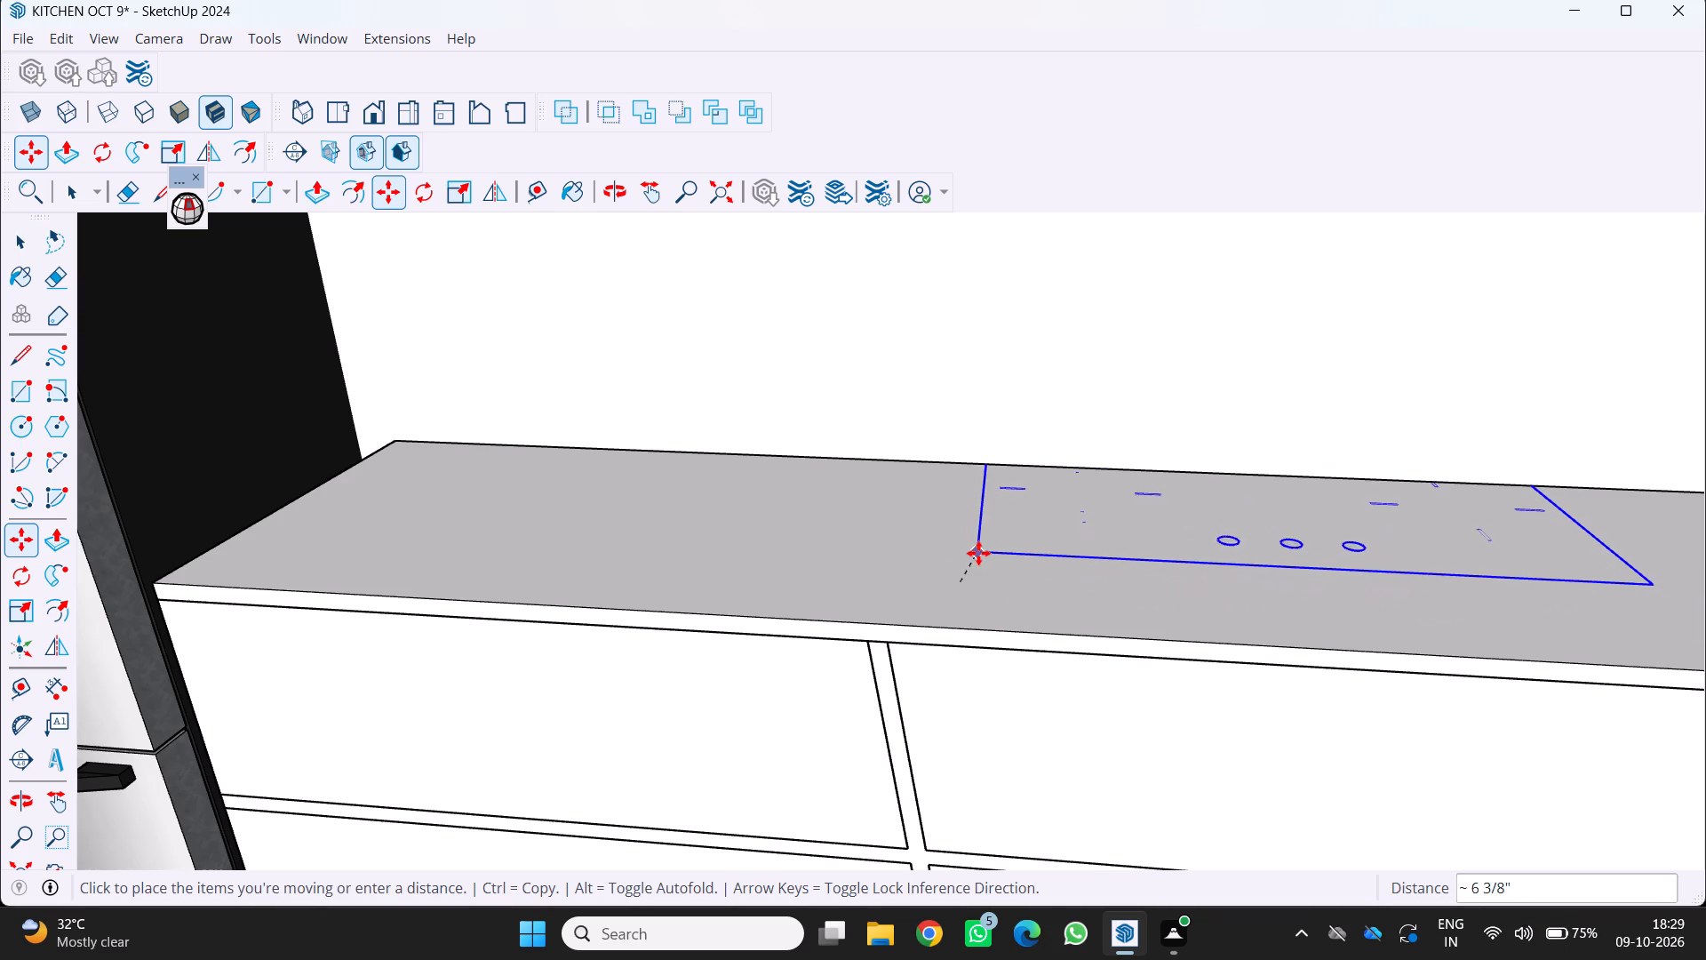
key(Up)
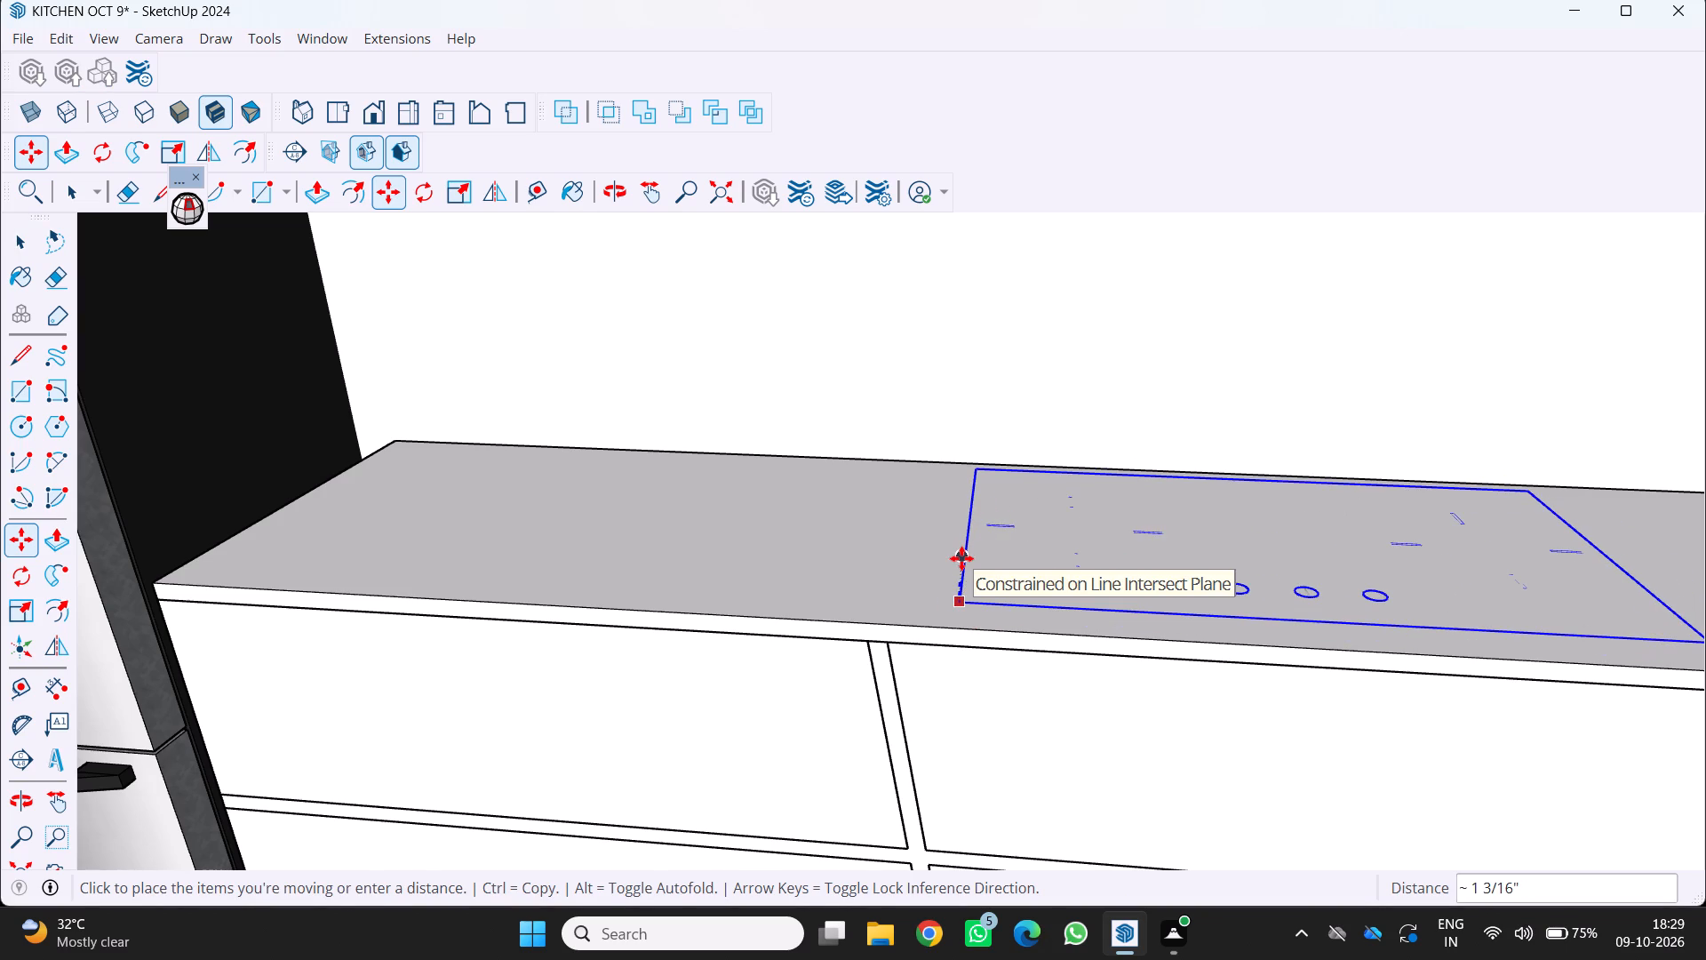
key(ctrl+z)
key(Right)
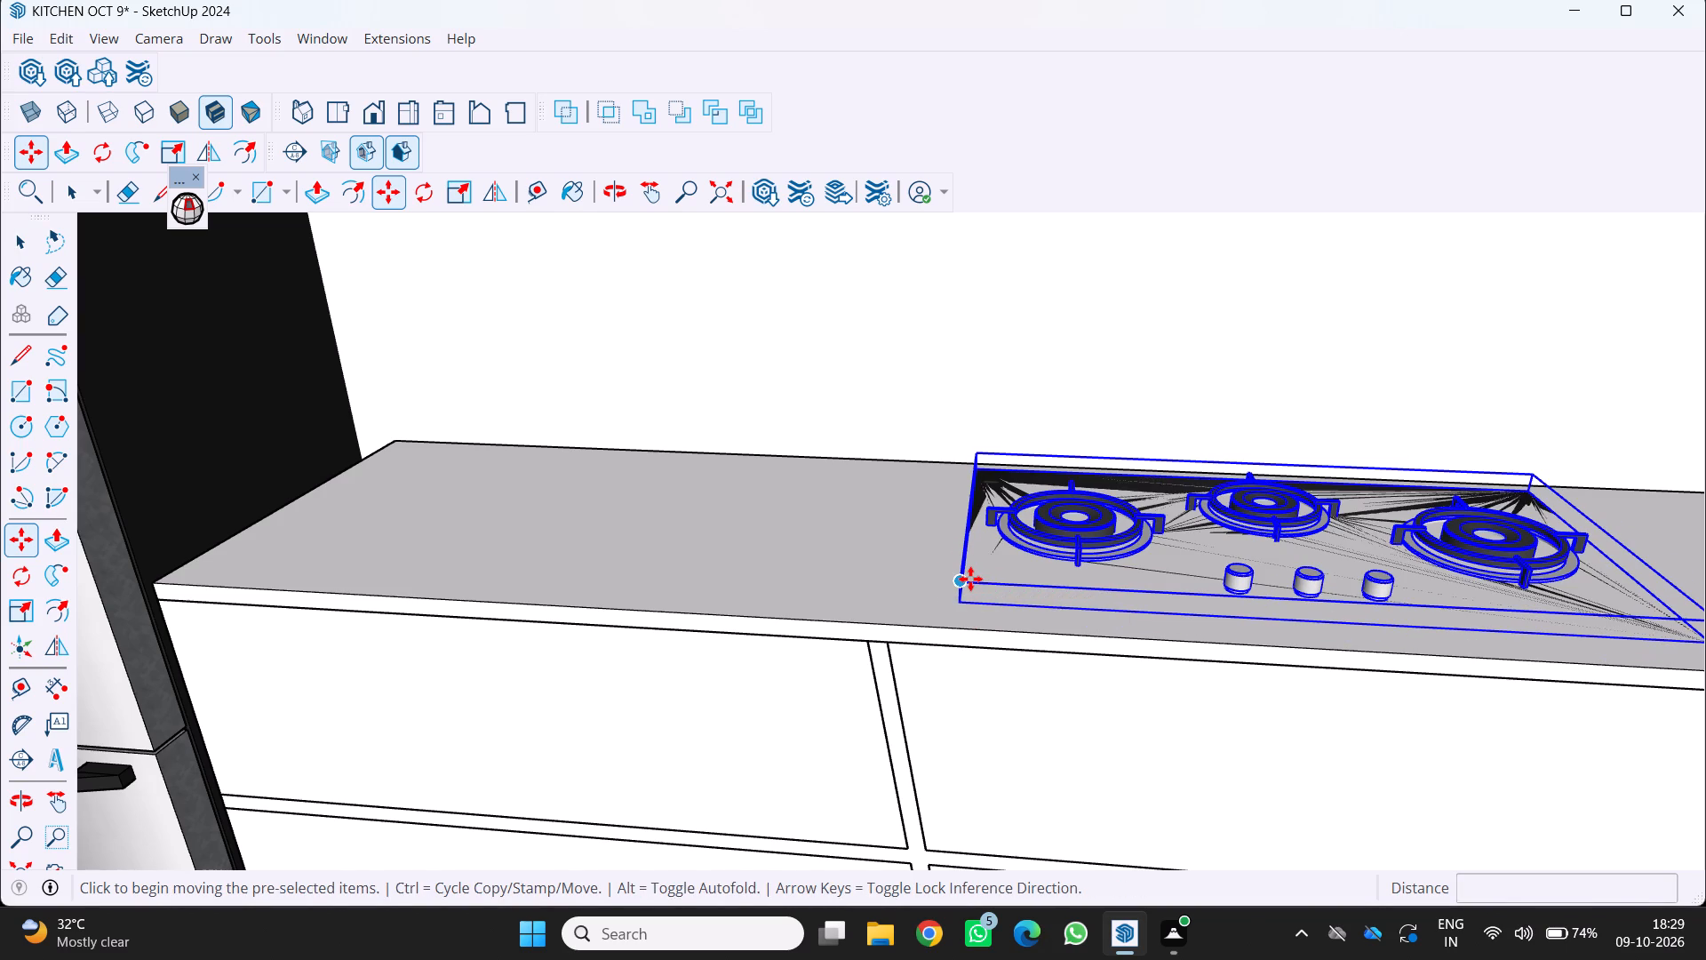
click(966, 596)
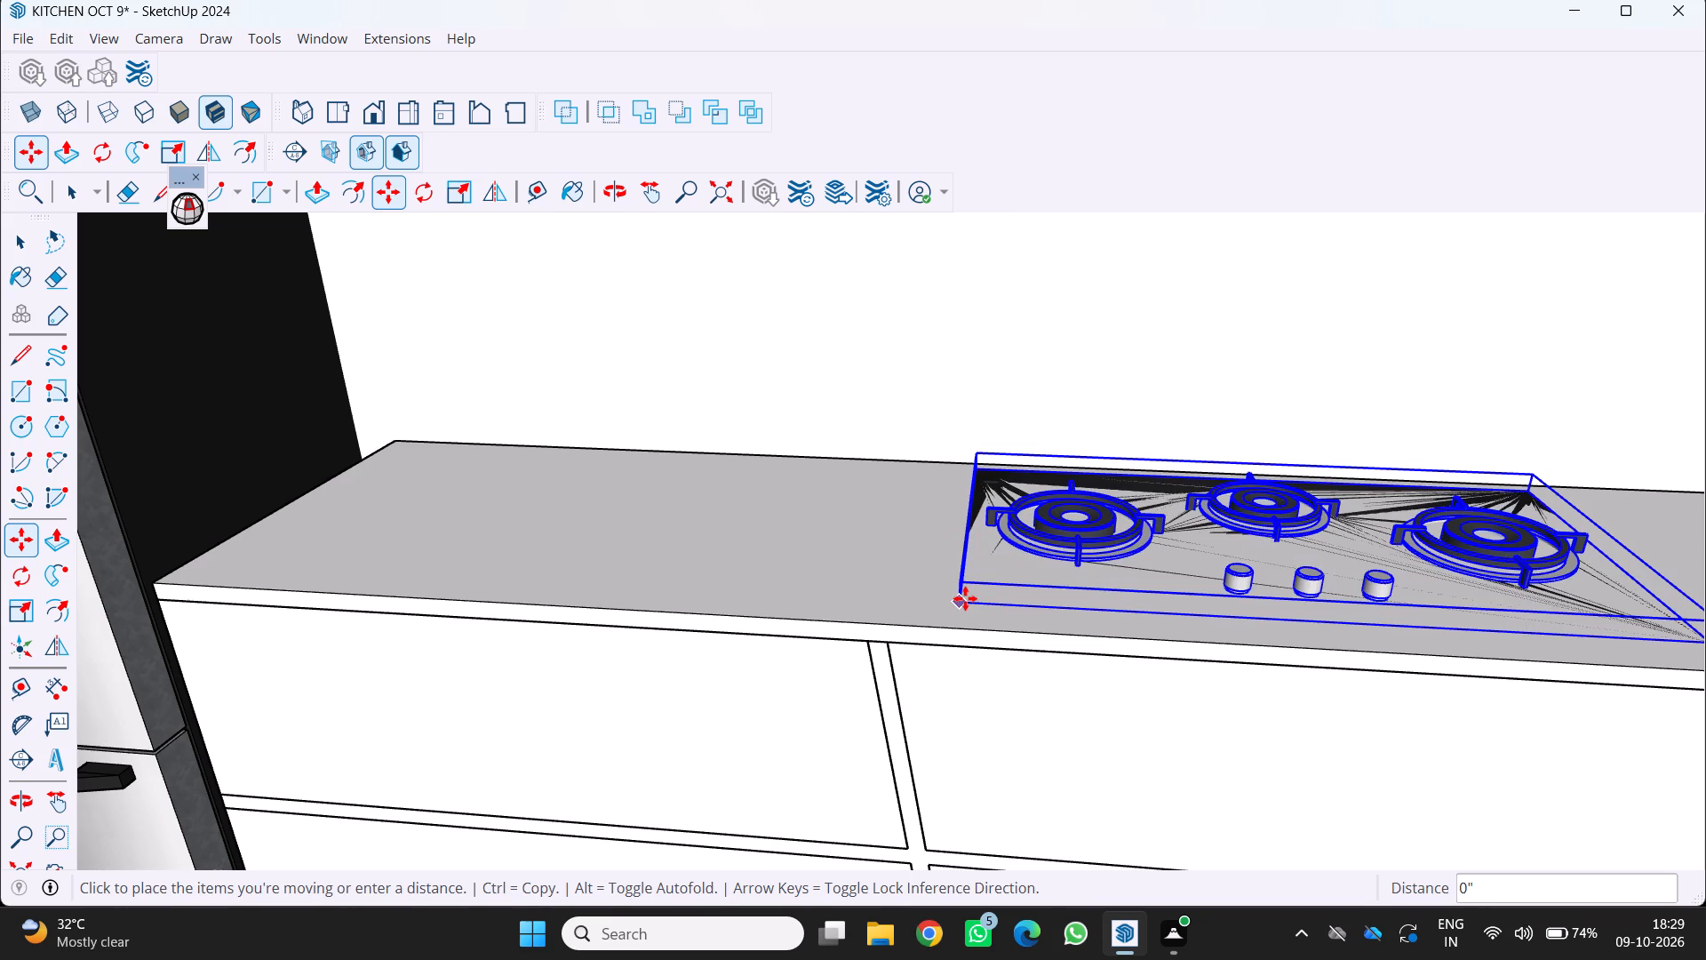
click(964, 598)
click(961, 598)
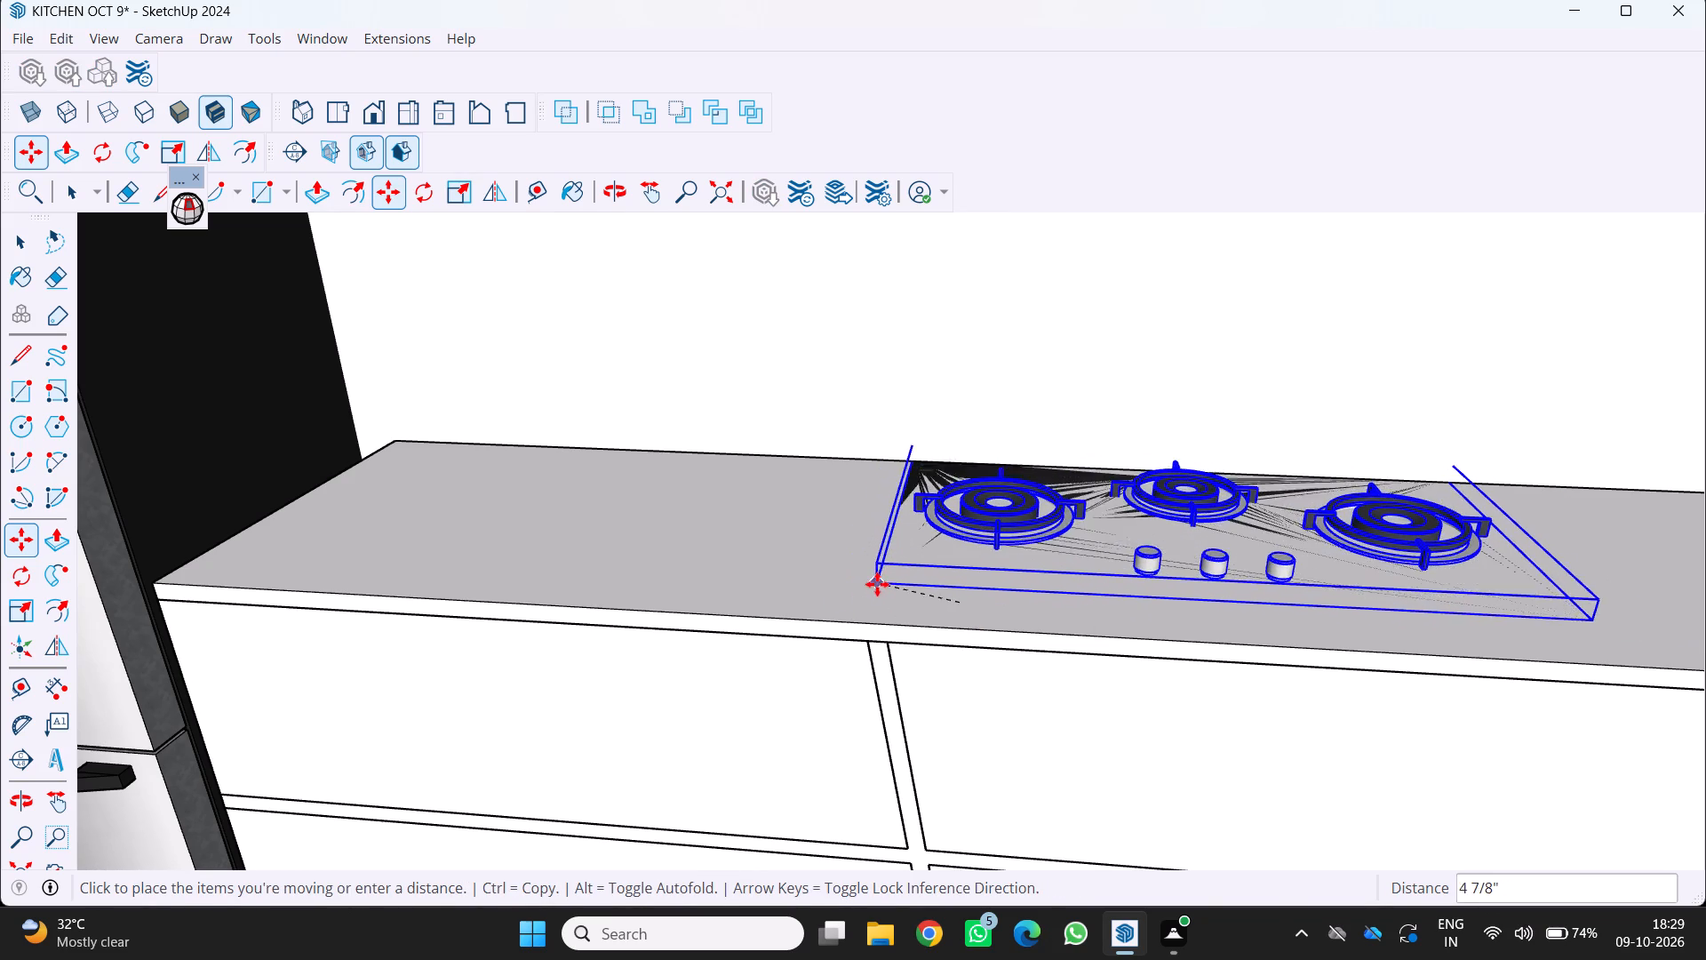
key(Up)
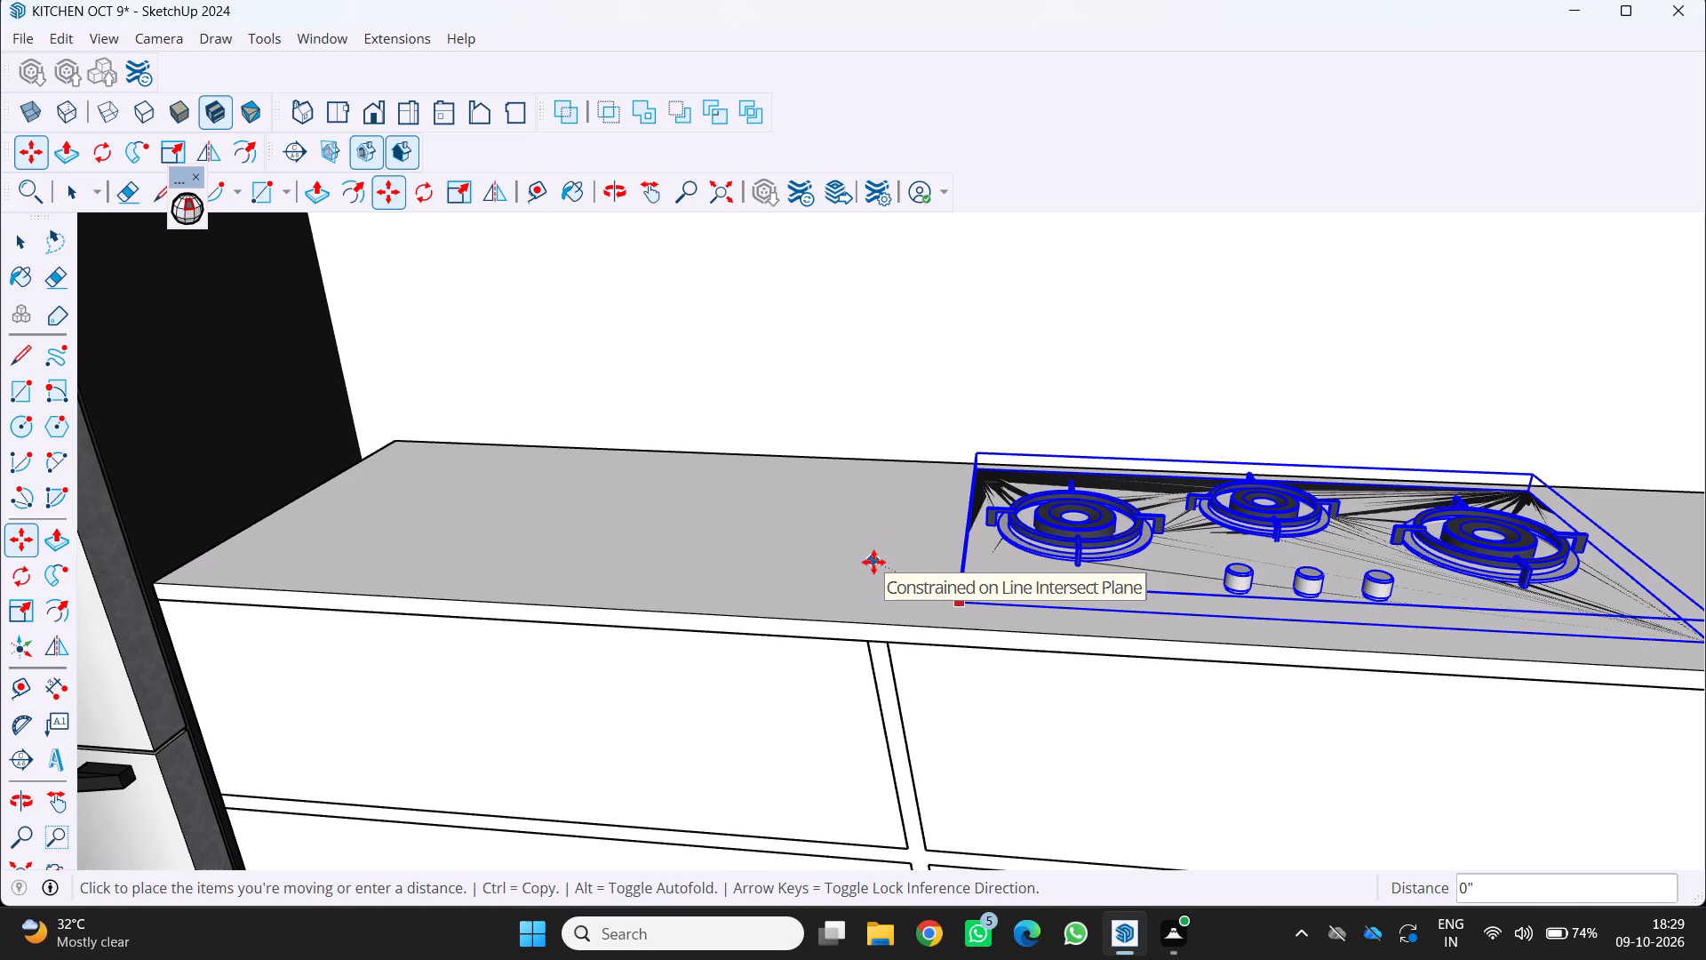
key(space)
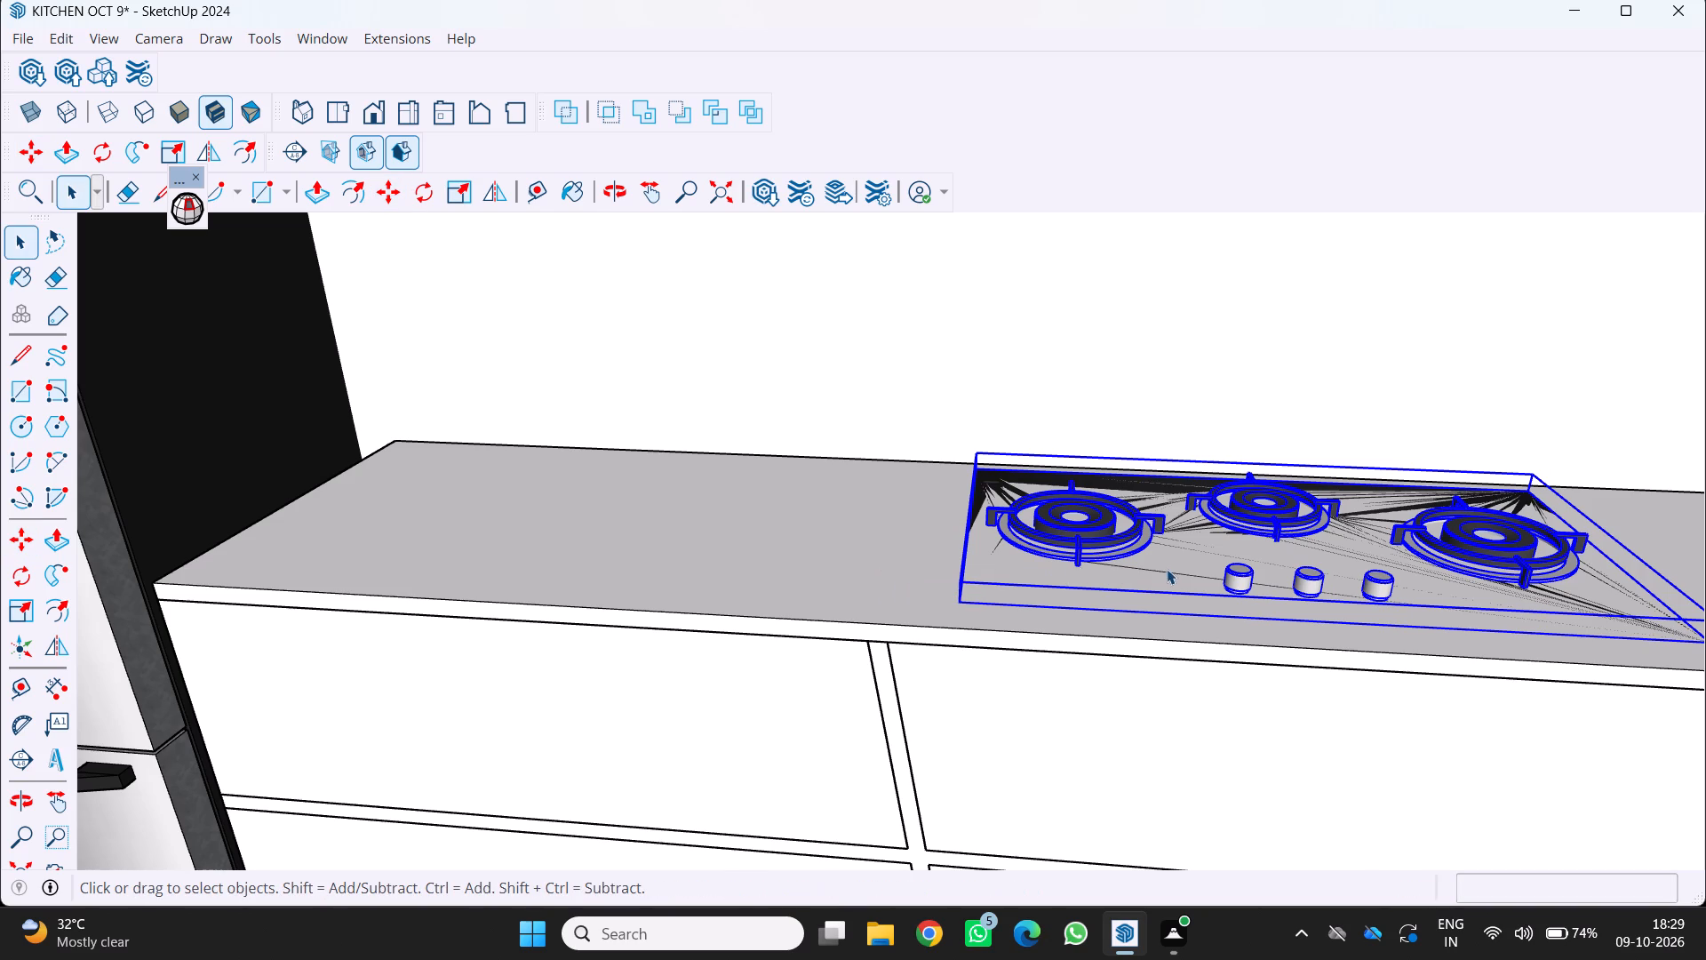
Move the Bosch Stove about 13/16" along the red axis, across the depth of the countertop above the drawers.
key(m)
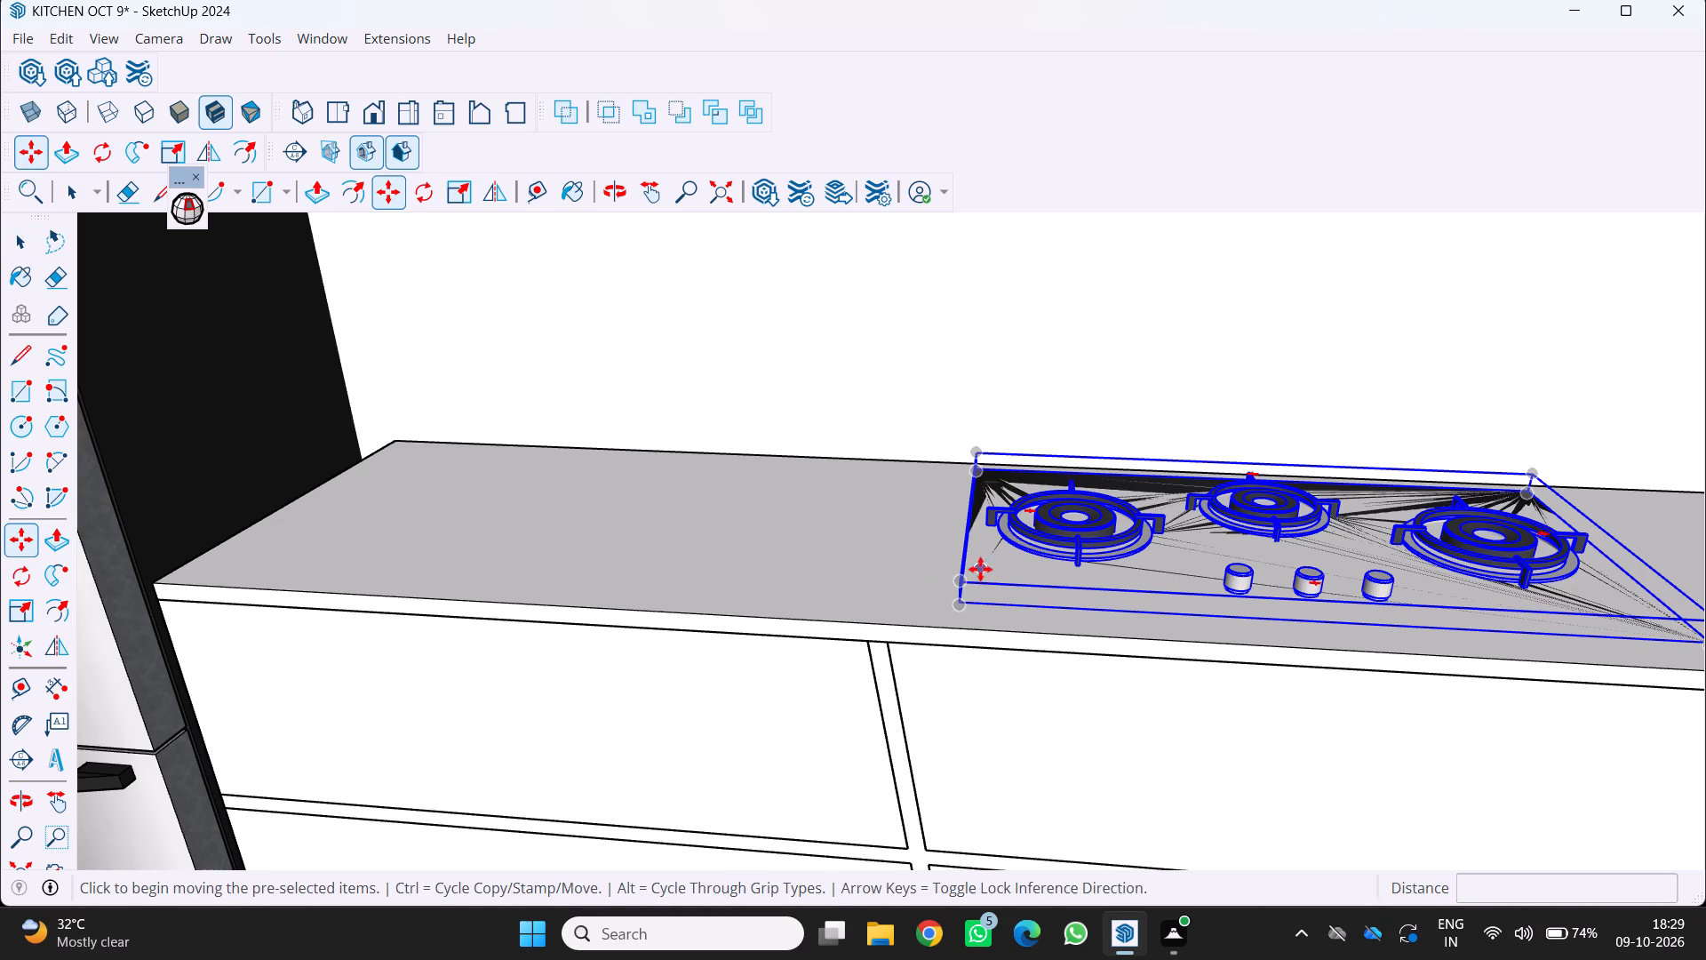
click(963, 572)
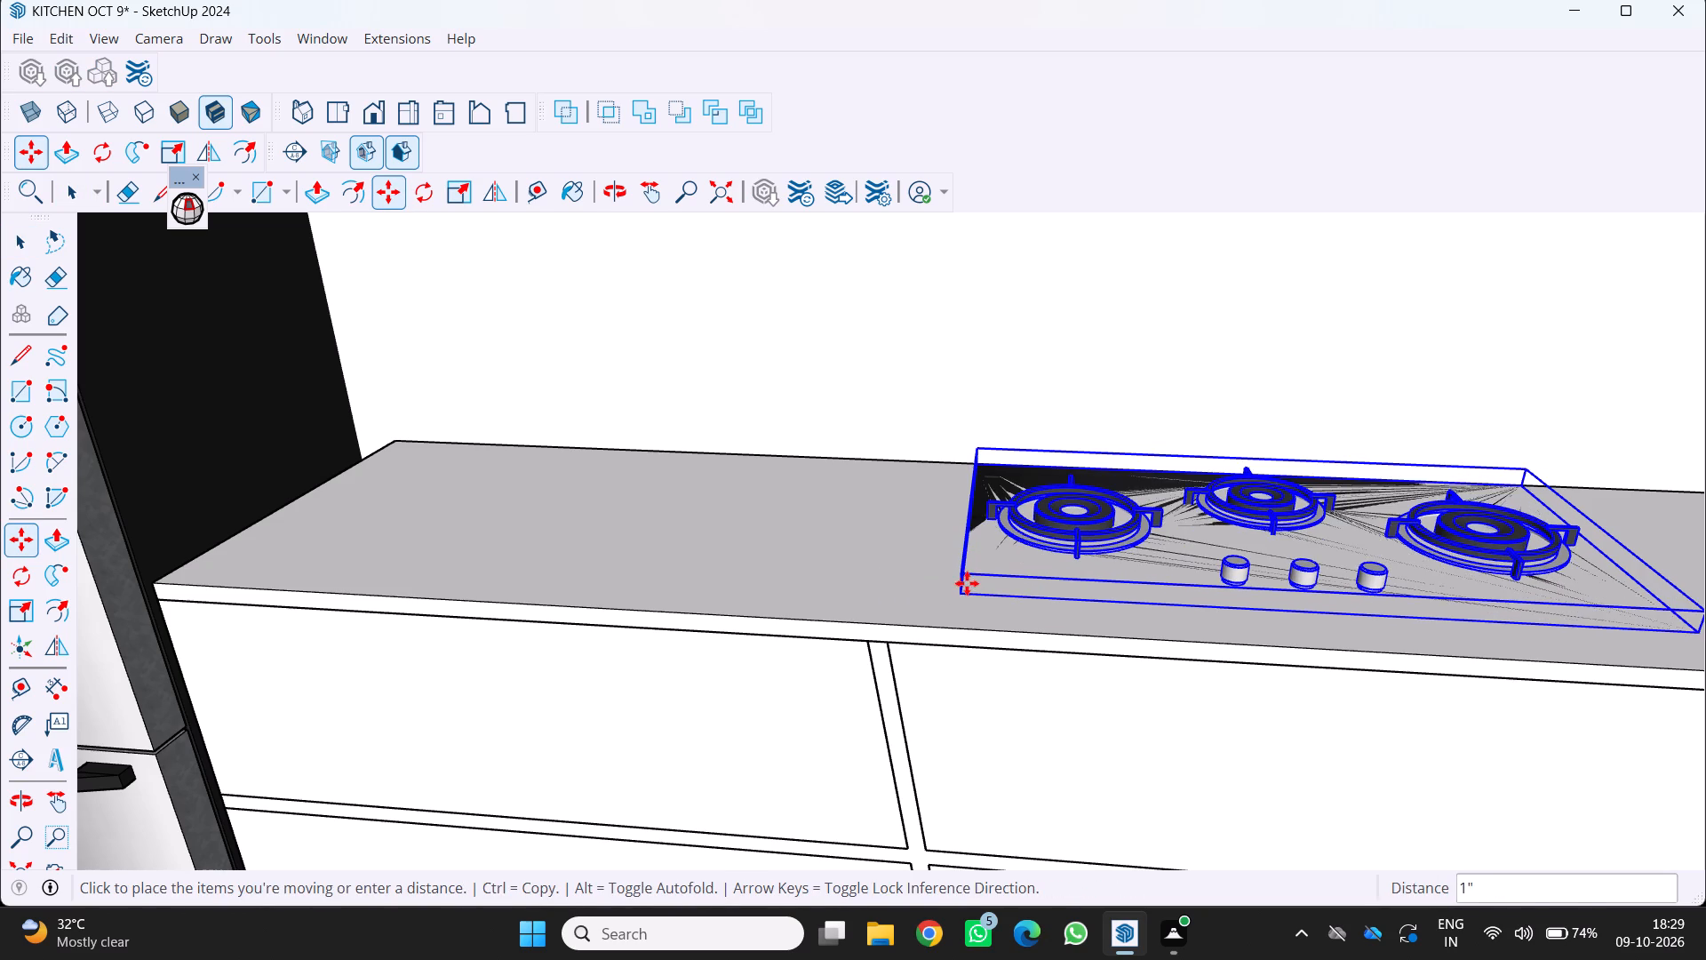
scroll(967, 582, up, 2)
middle_click(966, 581)
middle_click(966, 581)
middle_click(873, 604)
middle_click(873, 604)
middle_drag(871, 605, 859, 603)
middle_drag(857, 600, 769, 496)
scroll(759, 495, down, 4)
middle_drag(816, 476, 847, 508)
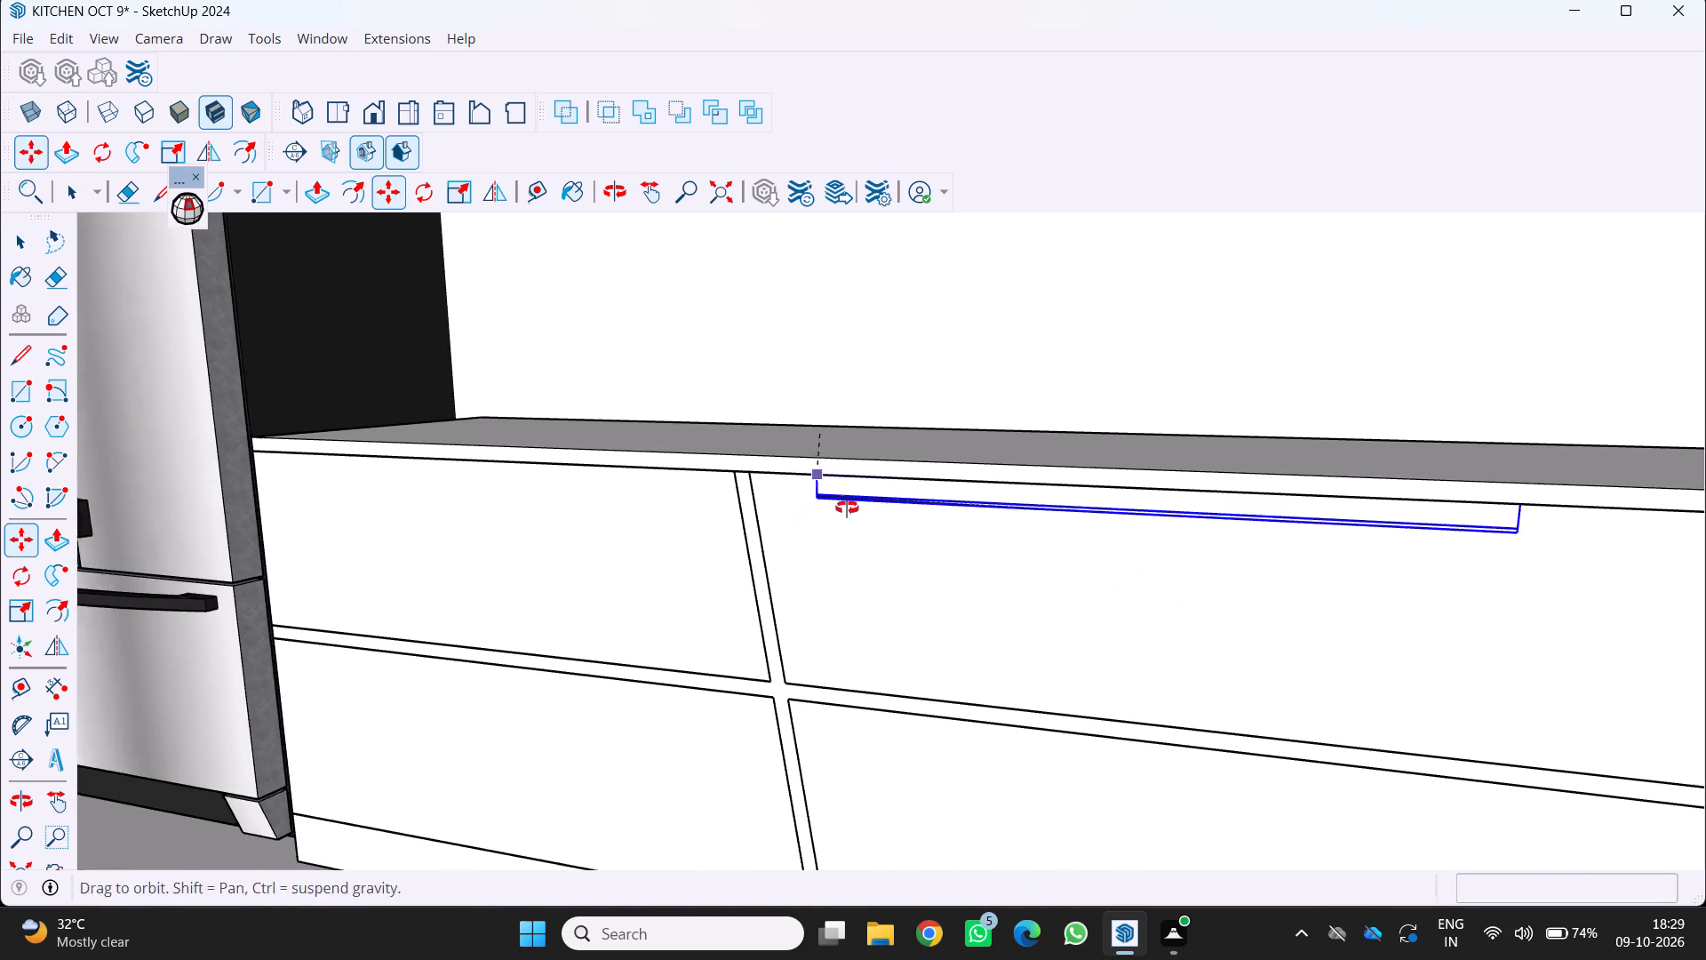
middle_drag(847, 508, 855, 521)
middle_drag(859, 527, 866, 541)
middle_click(872, 559)
middle_click(871, 560)
scroll(865, 490, down, 8)
middle_drag(866, 453, 880, 548)
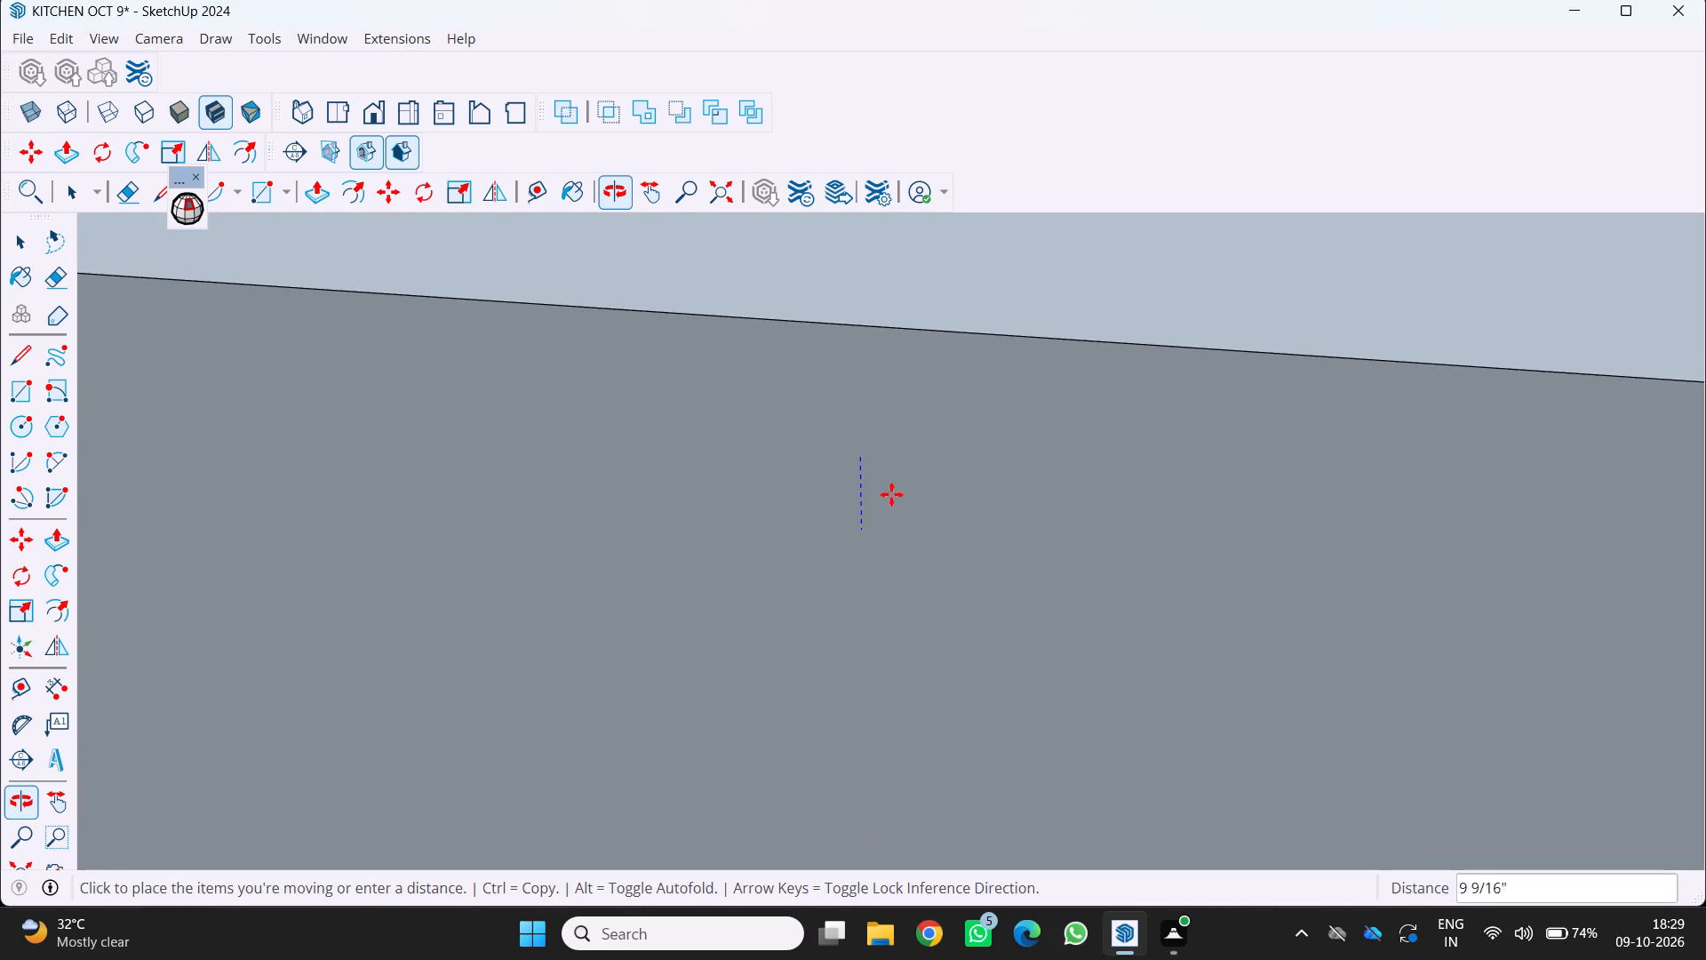
scroll(916, 461, down, 19)
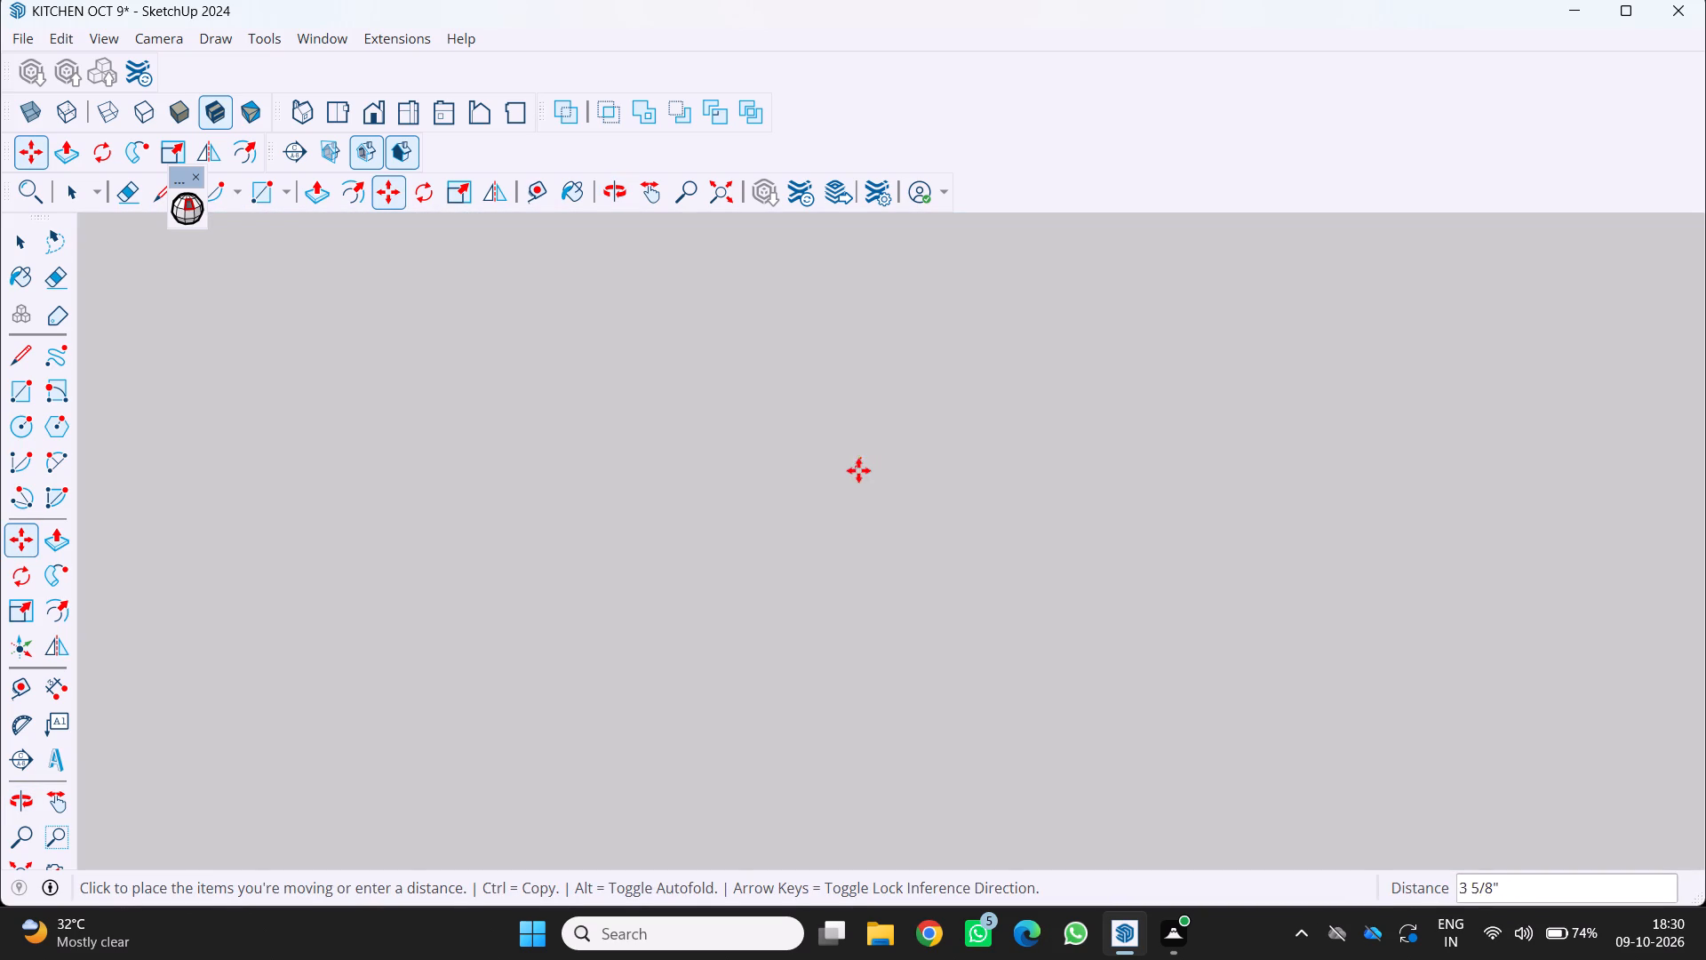
scroll(858, 470, down, 20)
scroll(858, 470, down, 16)
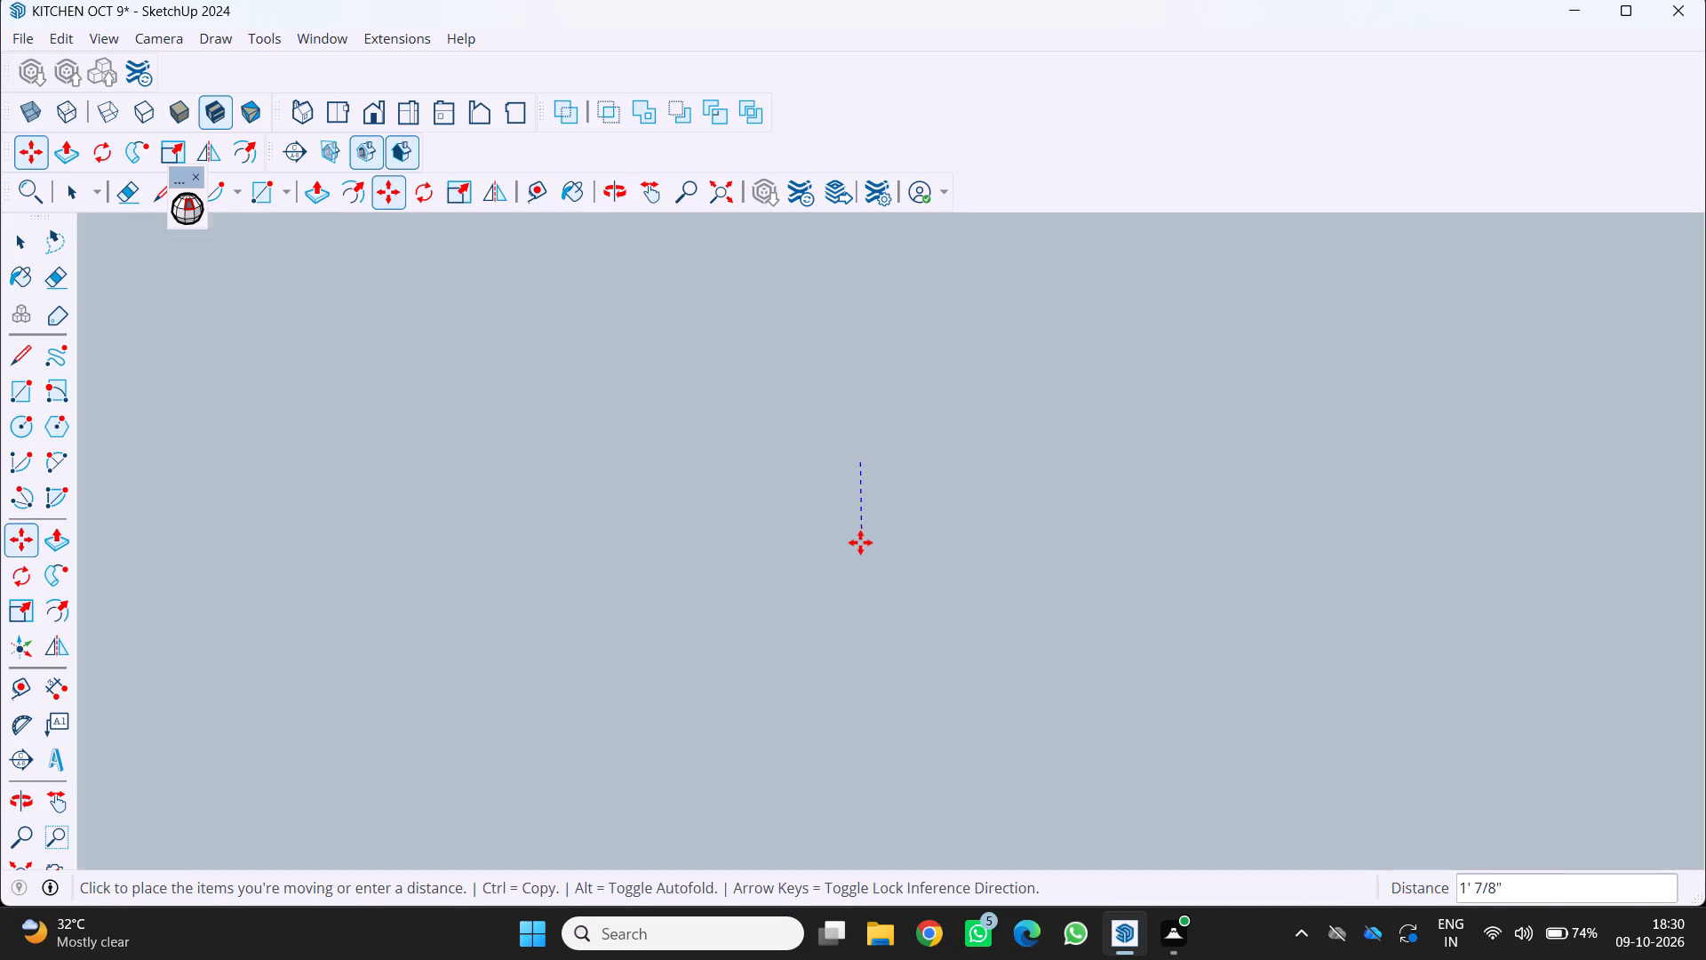
scroll(860, 542, down, 16)
middle_drag(857, 539, 642, 544)
middle_click(642, 544)
scroll(642, 544, down, 5)
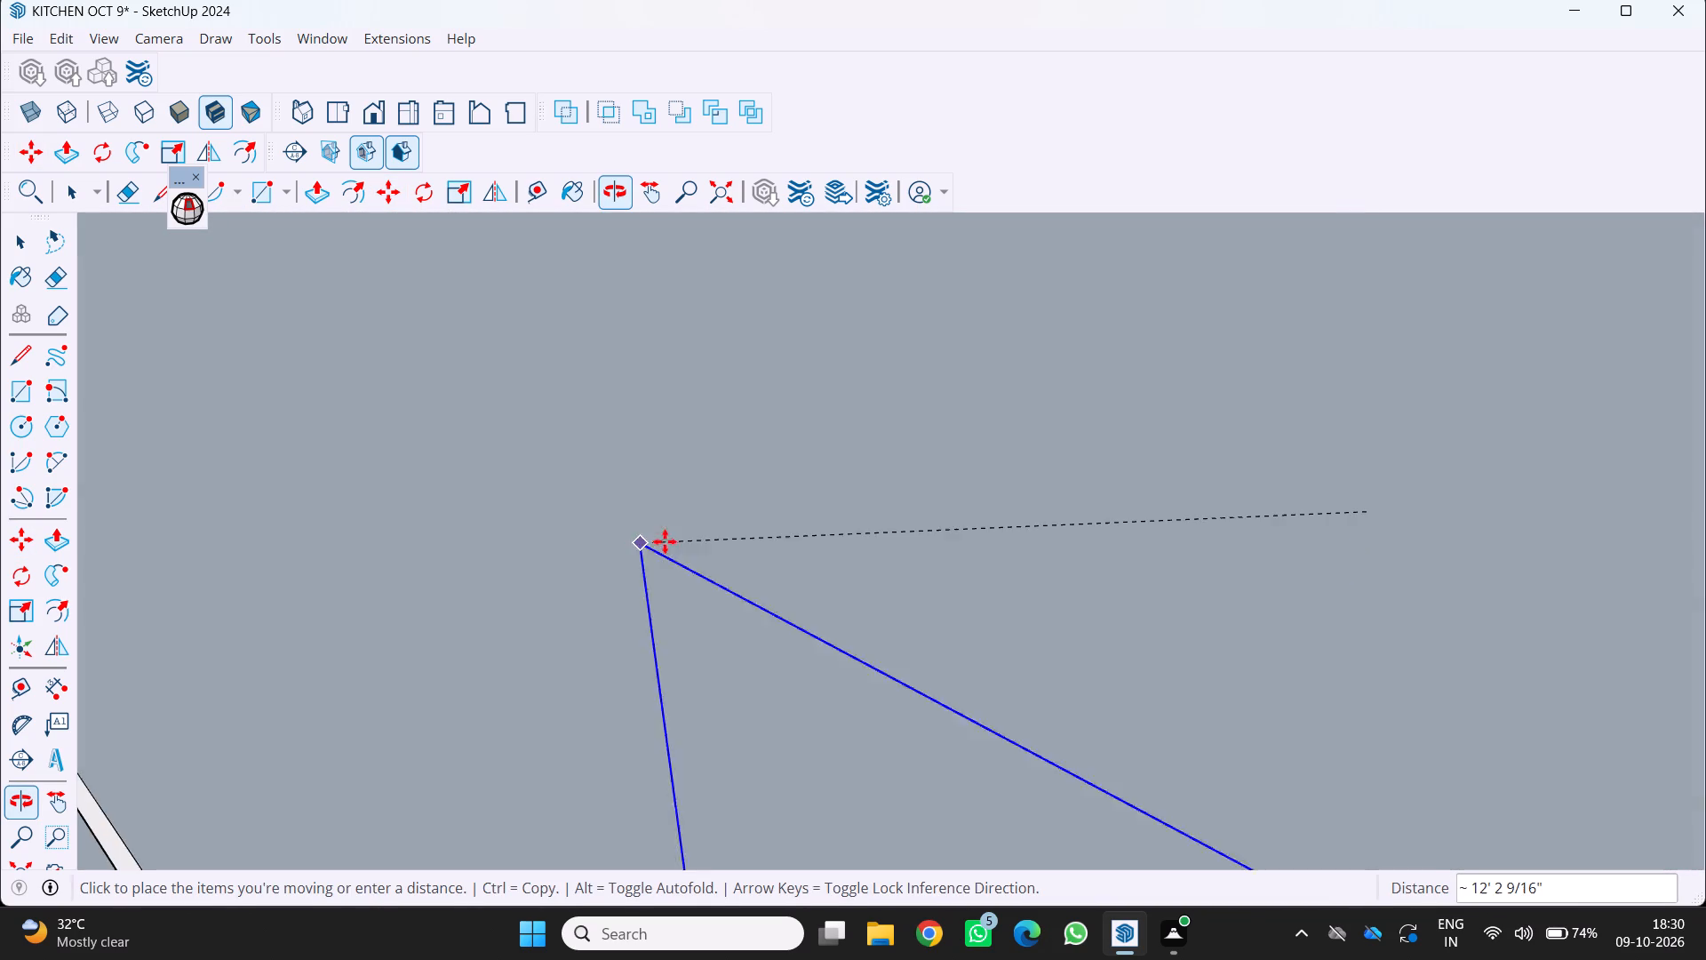
scroll(665, 541, down, 20)
scroll(665, 541, down, 4)
middle_drag(751, 548, 711, 592)
middle_drag(697, 596, 657, 585)
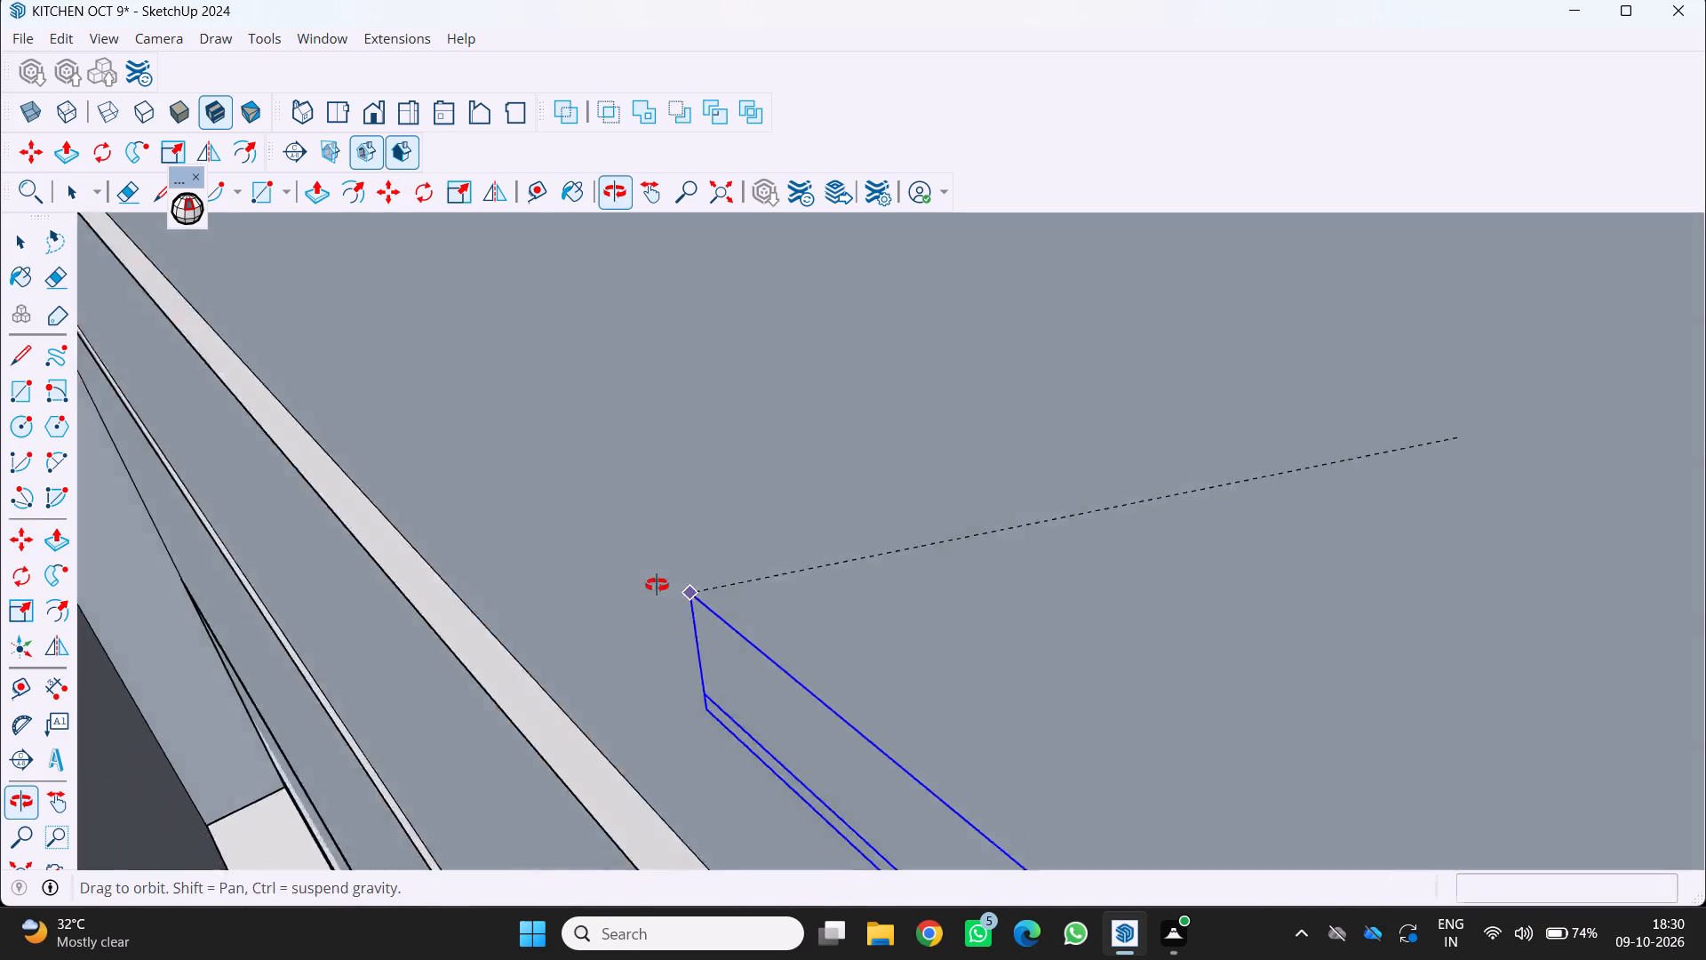
middle_drag(657, 585, 610, 573)
middle_click(610, 573)
scroll(605, 573, down, 20)
scroll(605, 573, down, 15)
middle_click(605, 573)
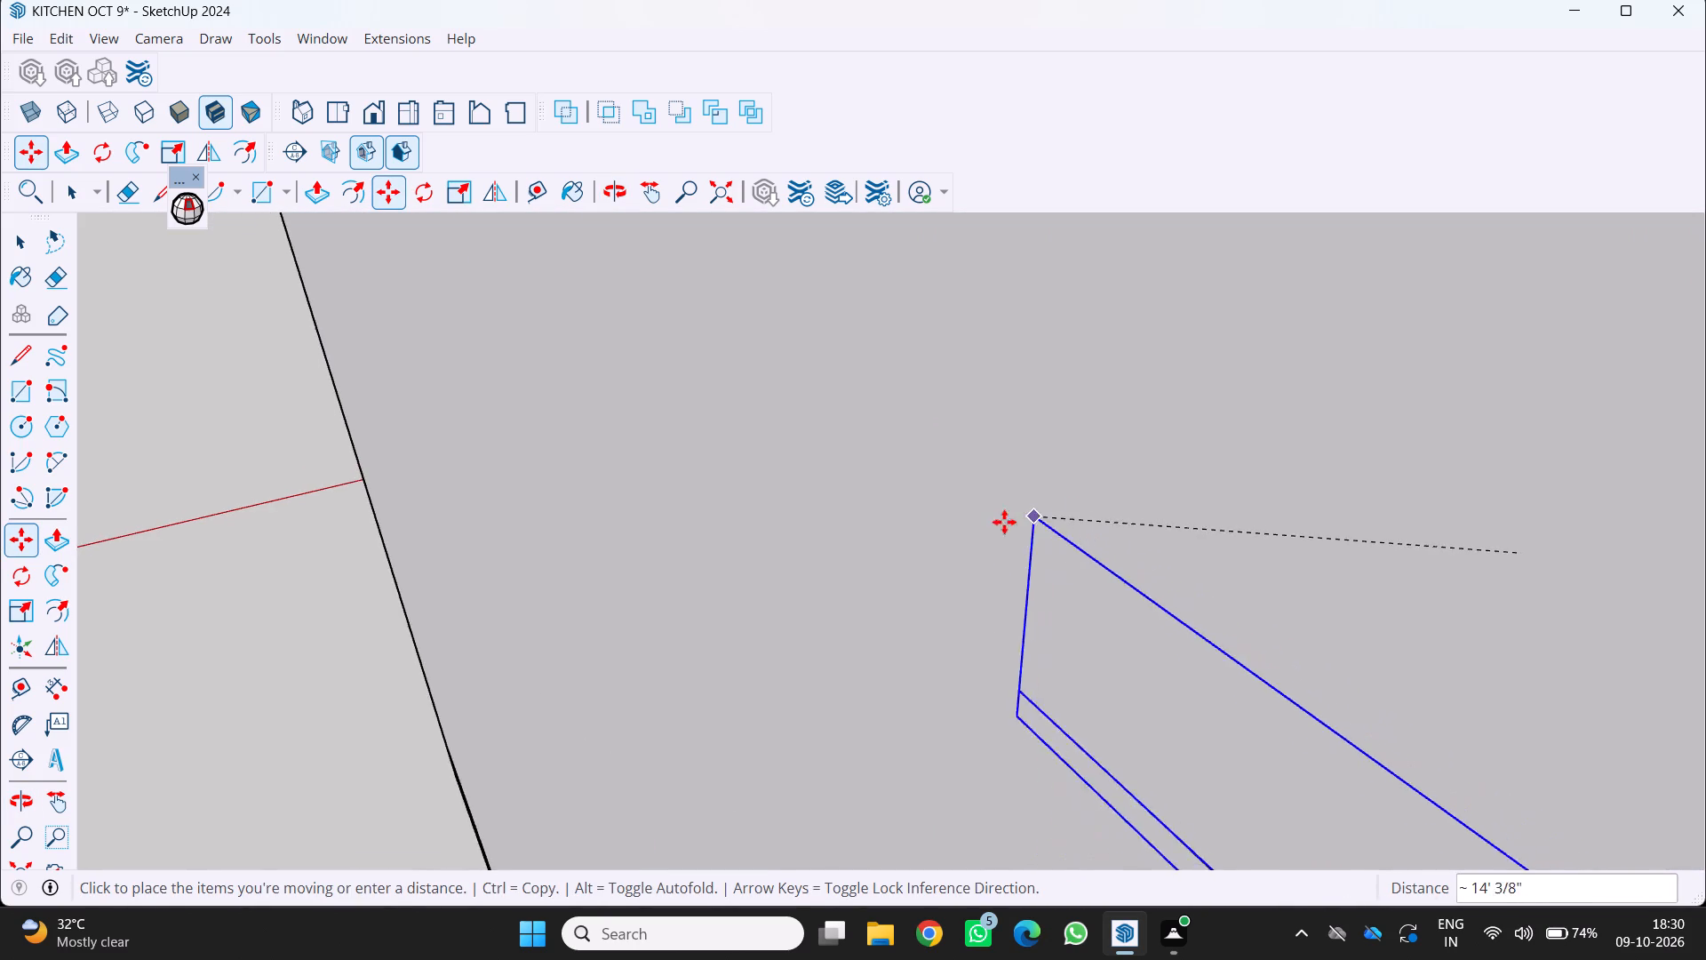
scroll(1004, 522, down, 20)
scroll(1004, 522, down, 17)
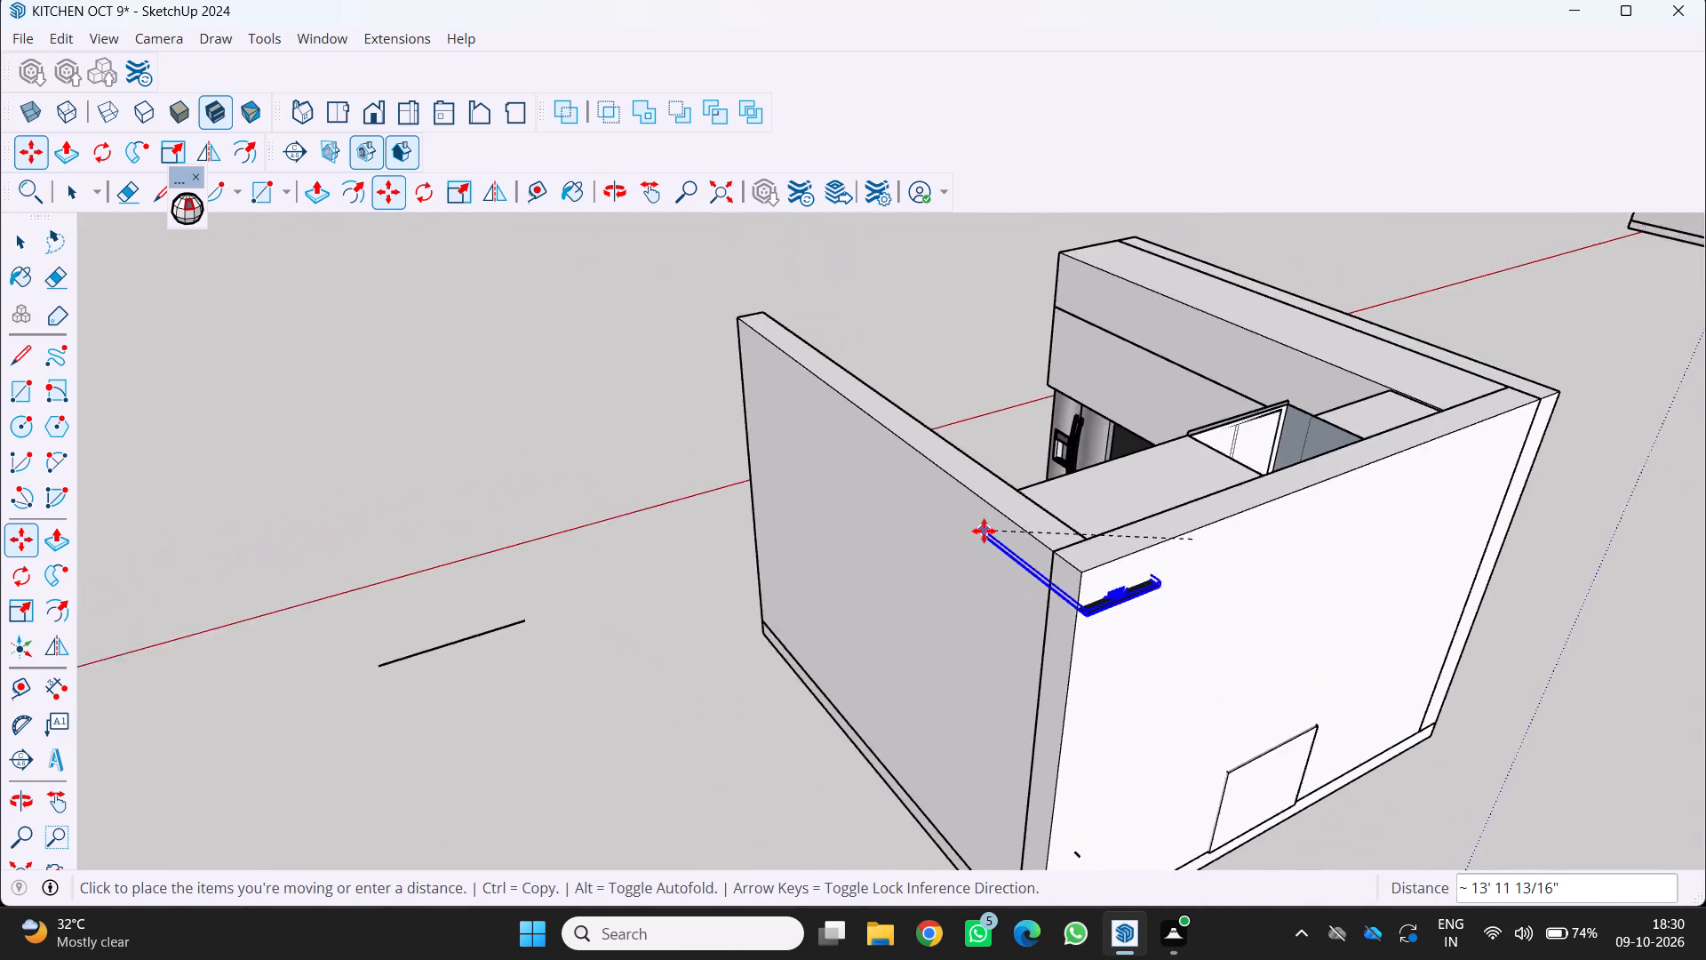
scroll(984, 531, down, 2)
middle_click(982, 527)
middle_drag(994, 532, 1475, 672)
middle_click(1477, 672)
middle_click(1477, 671)
scroll(877, 520, down, 1)
middle_drag(877, 520, 965, 556)
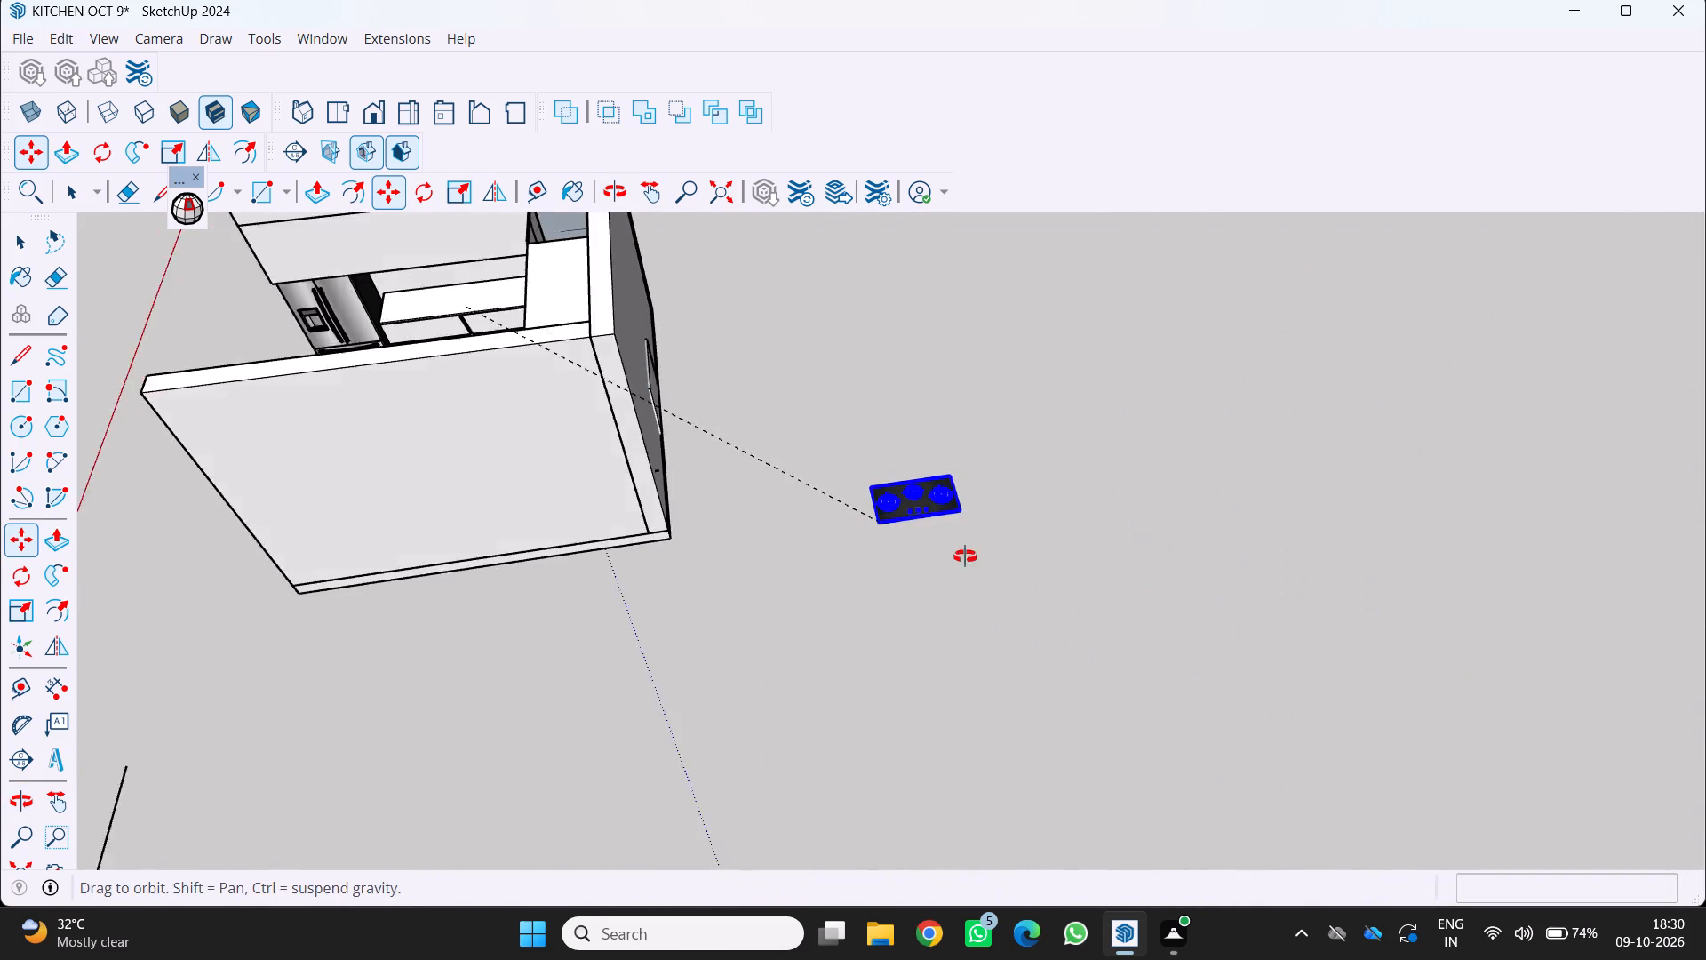
middle_drag(965, 556, 1409, 612)
middle_click(1409, 612)
middle_click(1406, 617)
middle_drag(1268, 679, 749, 683)
scroll(444, 408, up, 1)
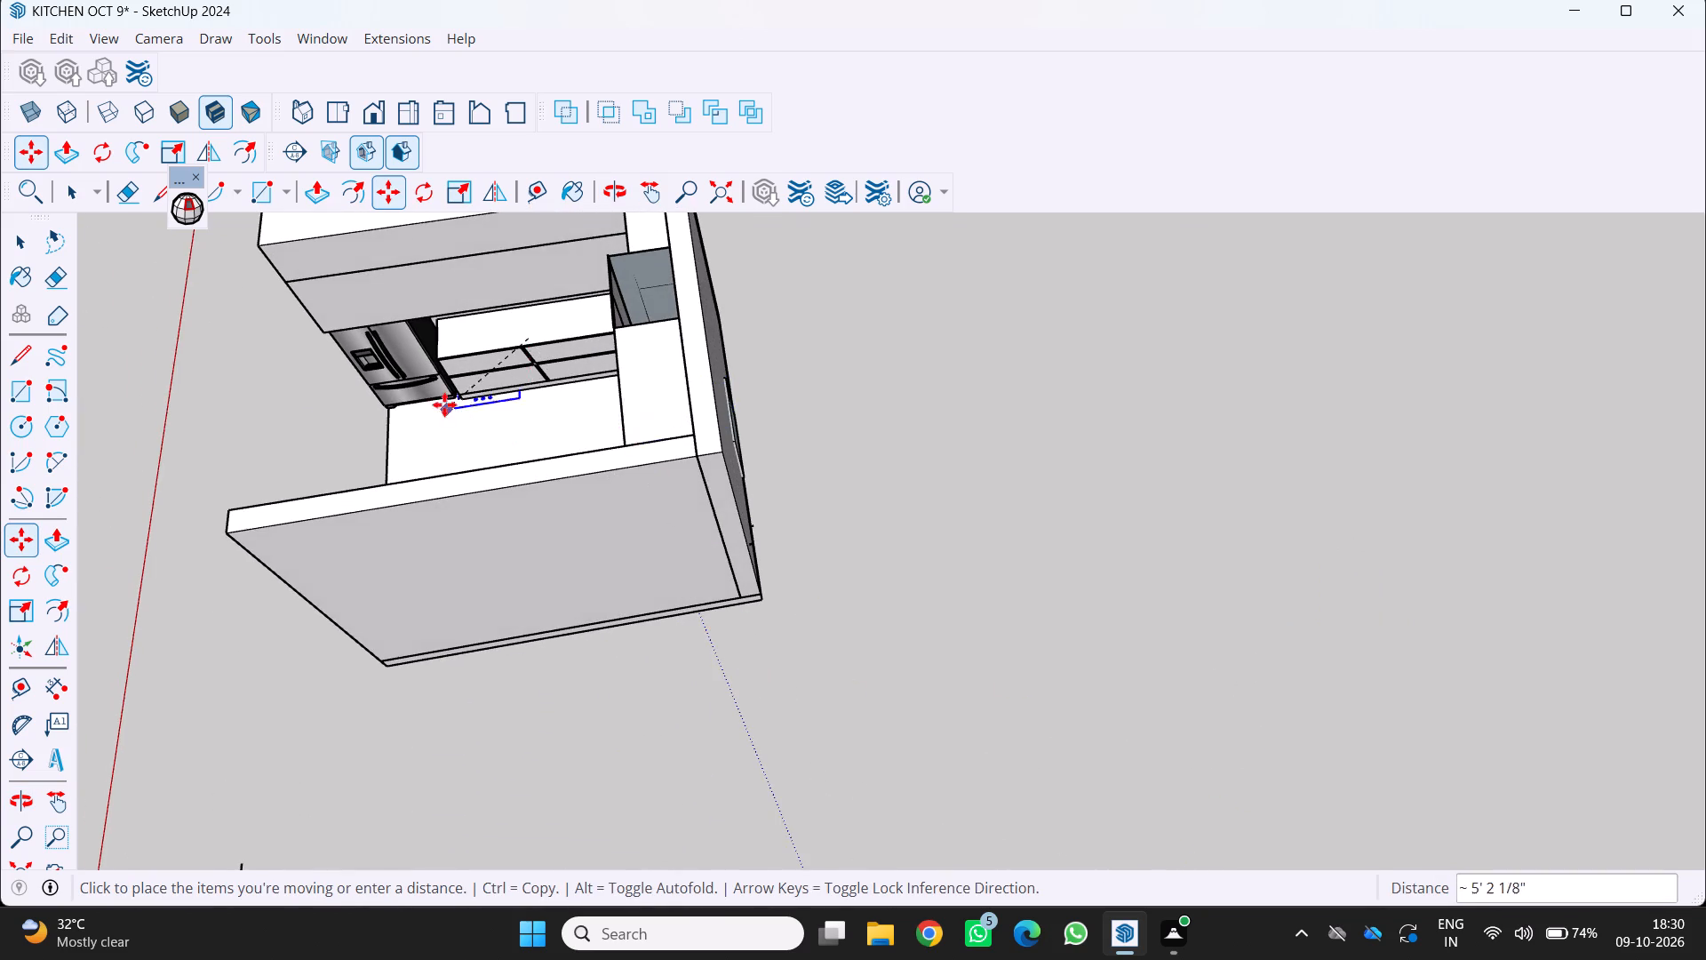
scroll(444, 404, up, 1)
middle_drag(514, 339, 530, 343)
middle_click(531, 343)
middle_drag(541, 345, 611, 420)
middle_click(462, 361)
middle_drag(462, 361, 452, 336)
scroll(462, 361, up, 1)
middle_click(452, 336)
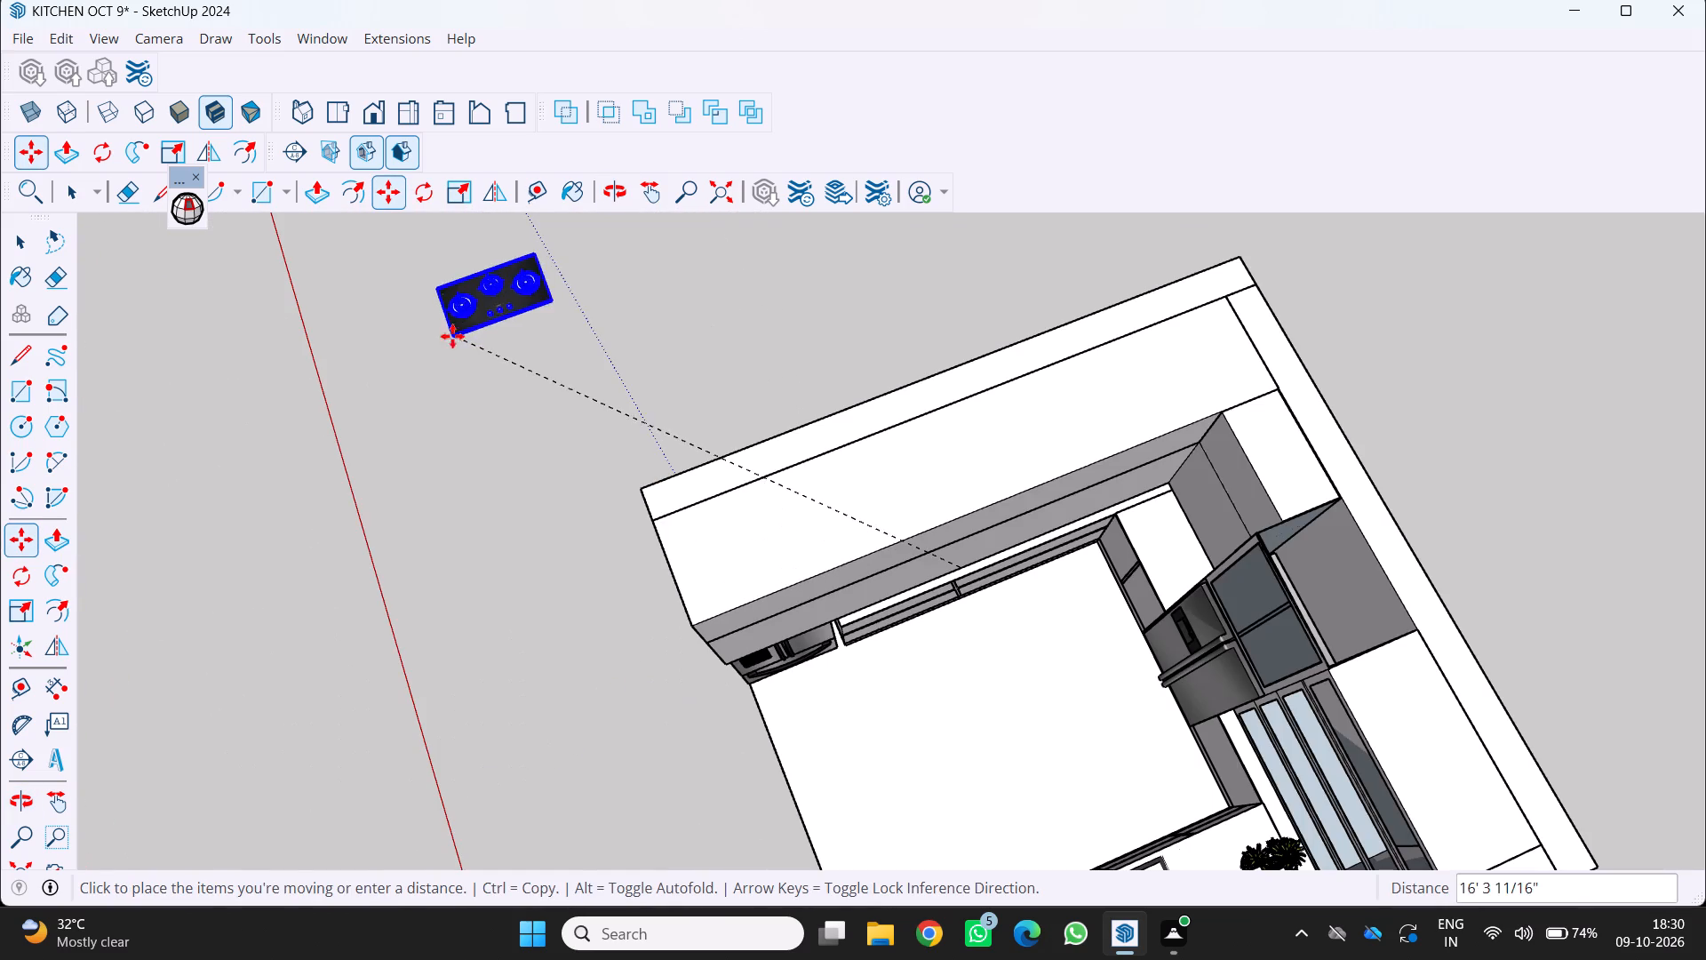
middle_drag(836, 701, 801, 647)
middle_drag(777, 606, 725, 501)
middle_click(725, 501)
scroll(724, 501, down, 1)
middle_drag(915, 668, 829, 578)
scroll(1032, 637, up, 3)
scroll(927, 627, up, 1)
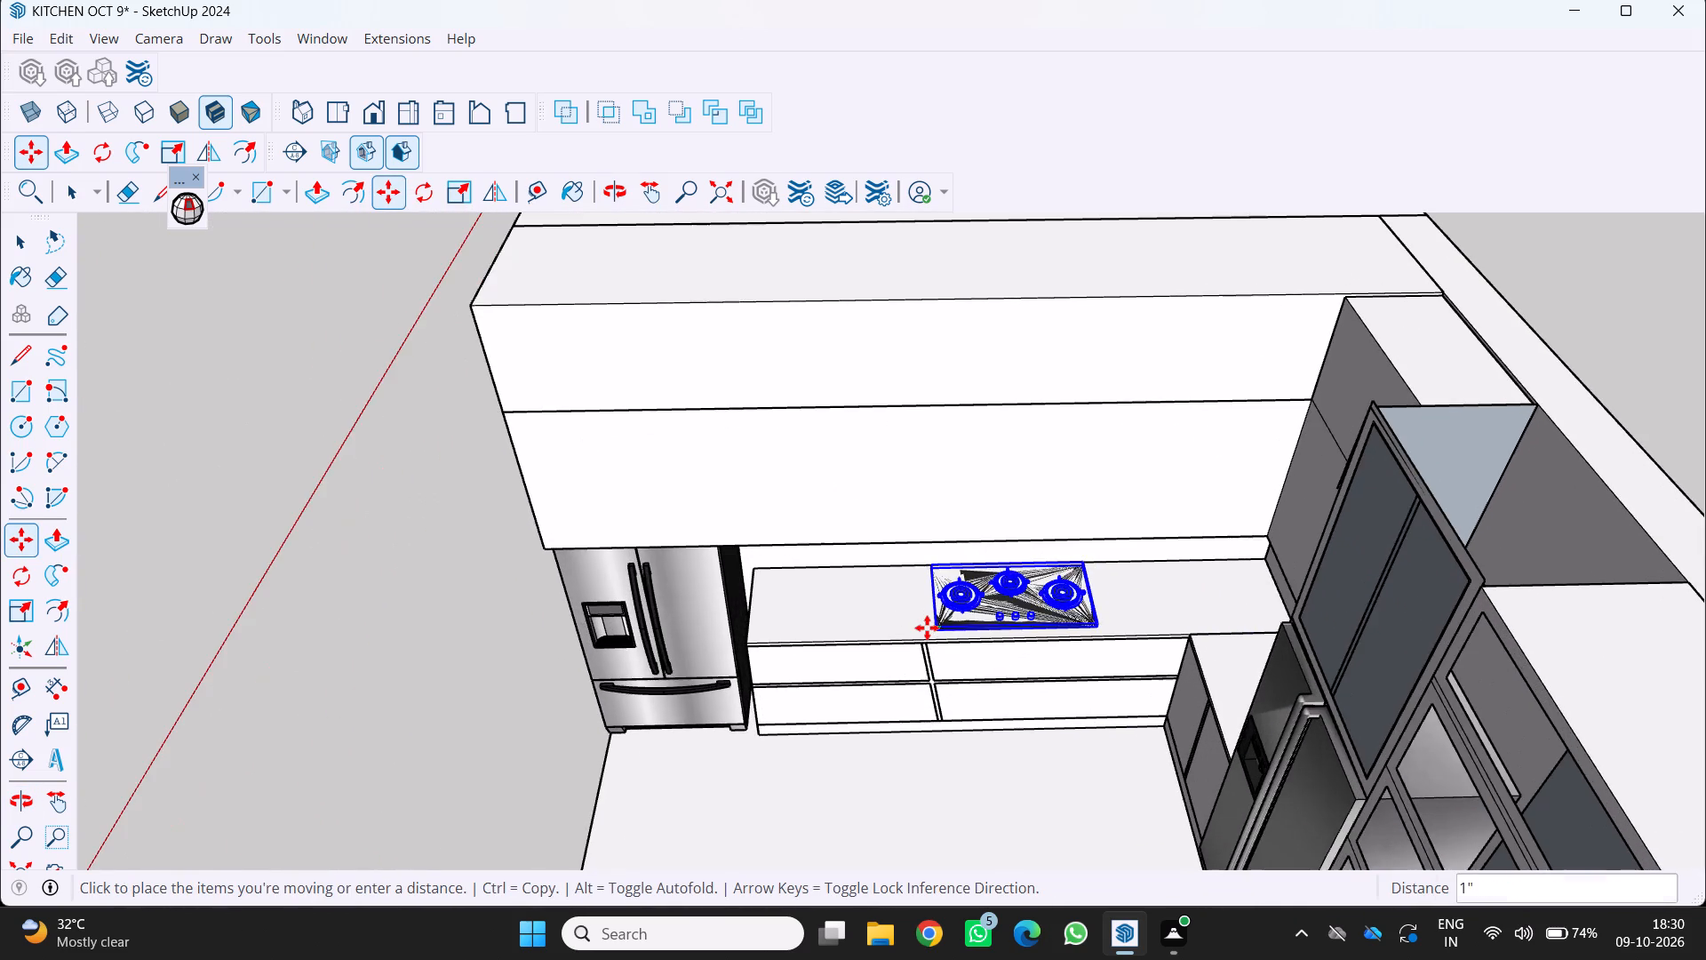
middle_drag(927, 628, 822, 604)
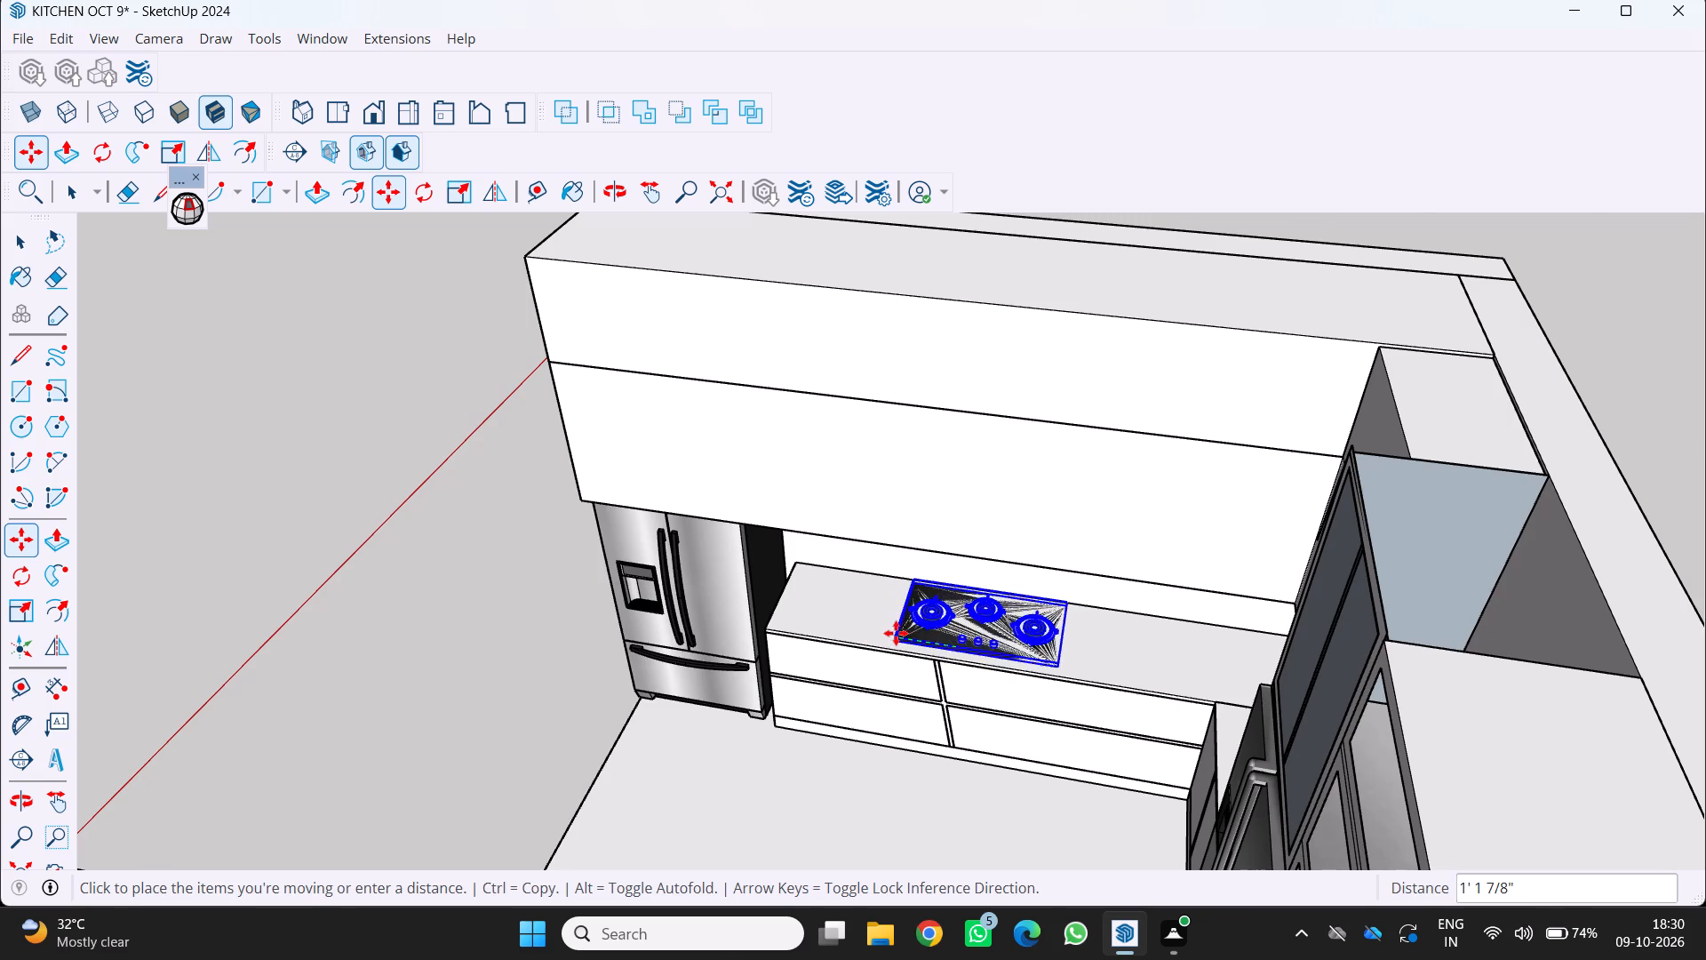
scroll(896, 633, up, 5)
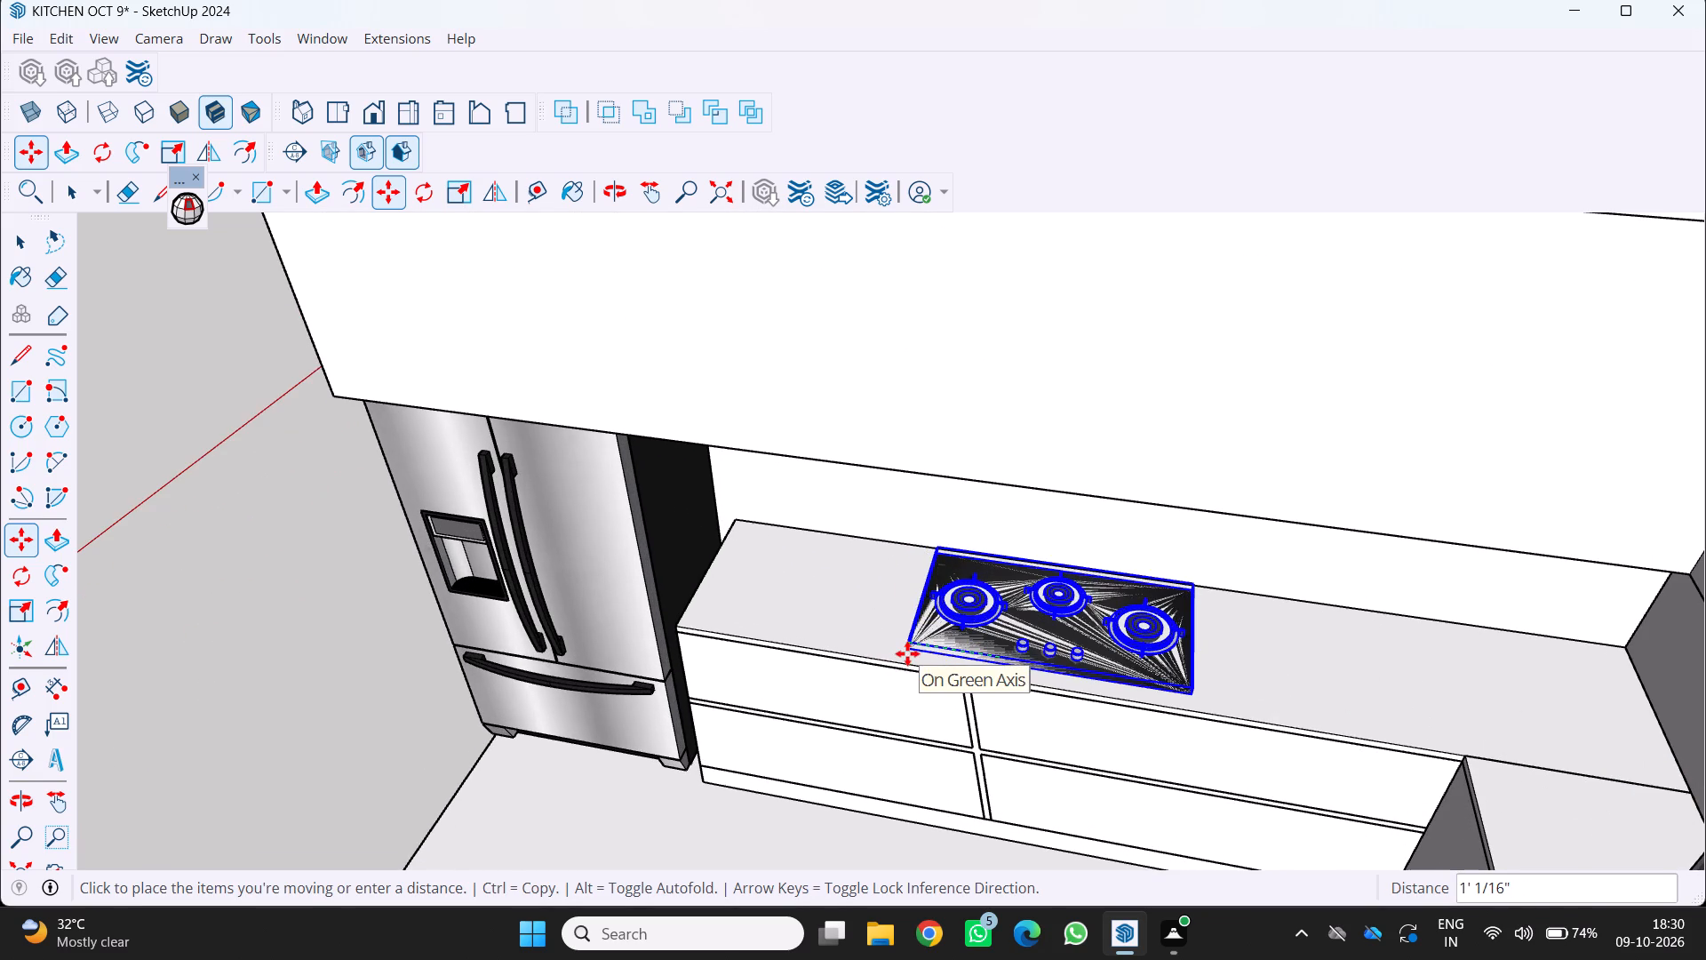
key(Up)
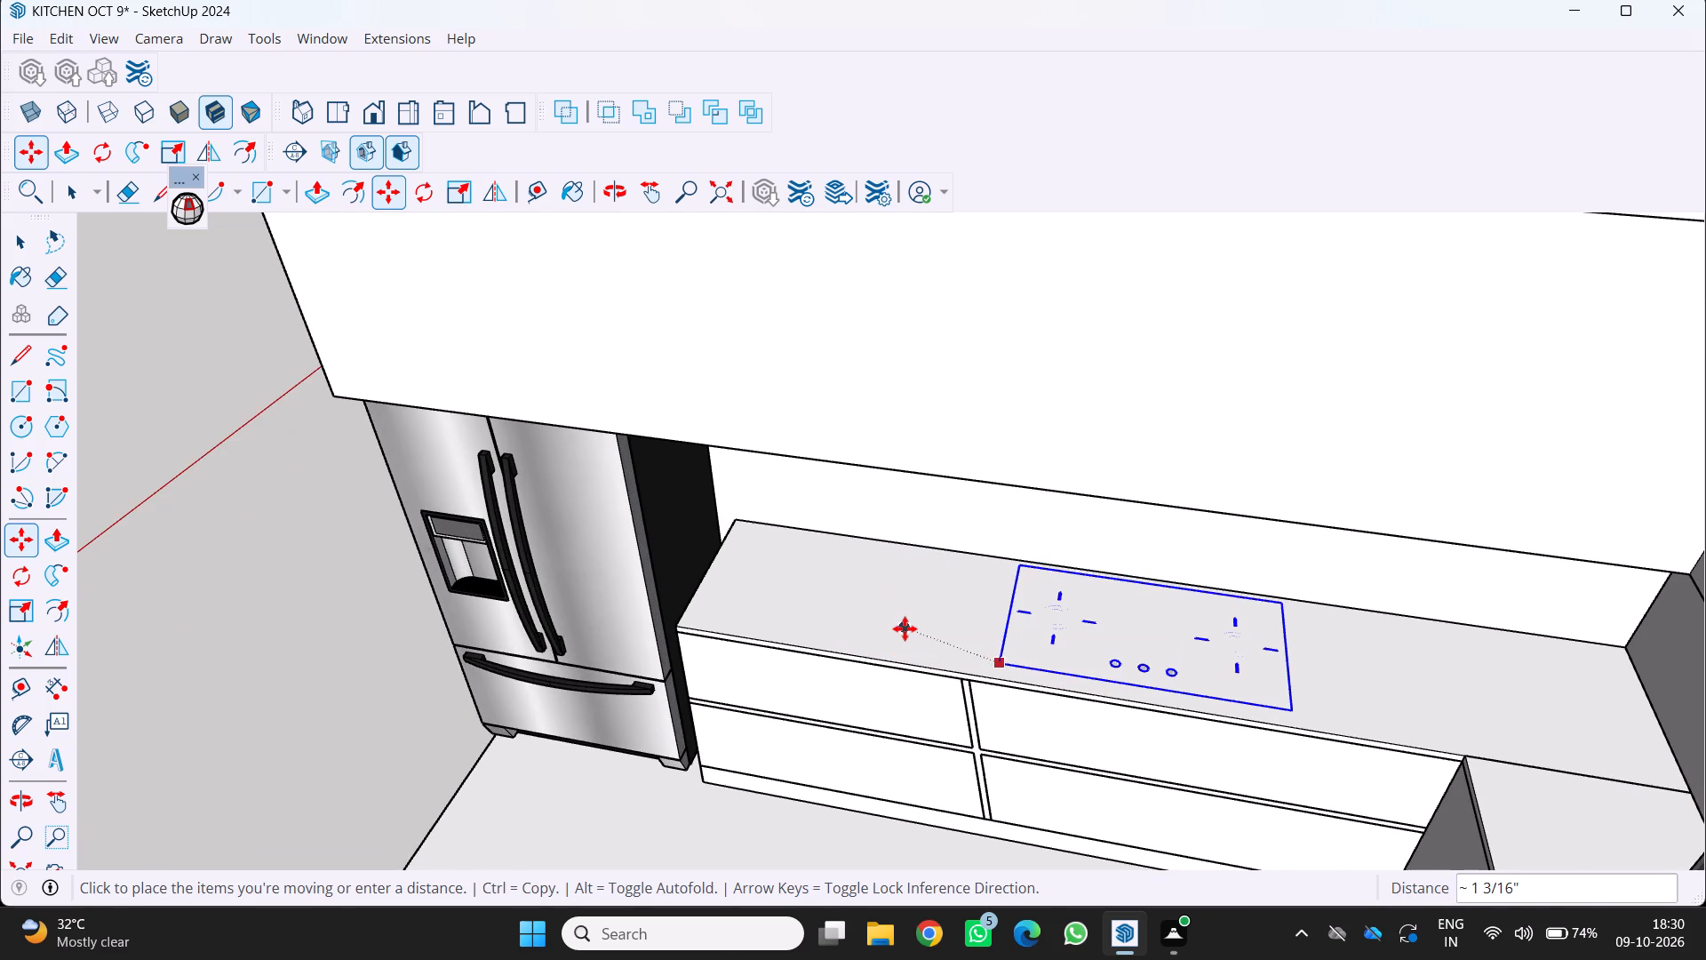
key(Left)
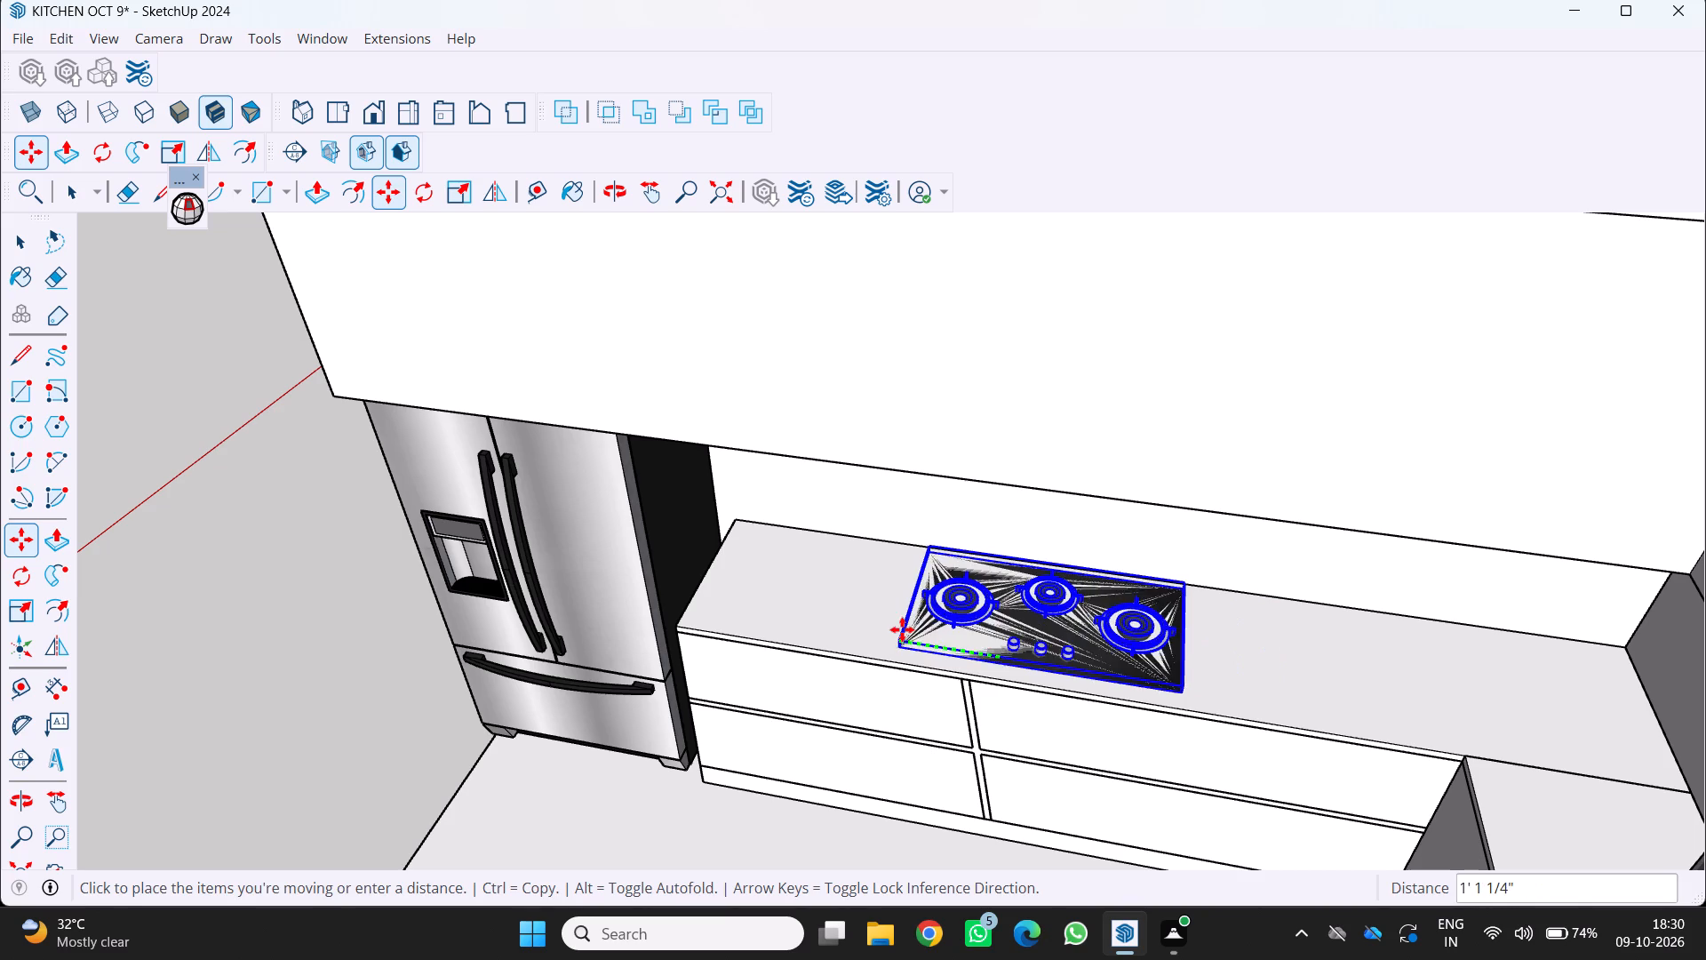
key(Right)
click(881, 640)
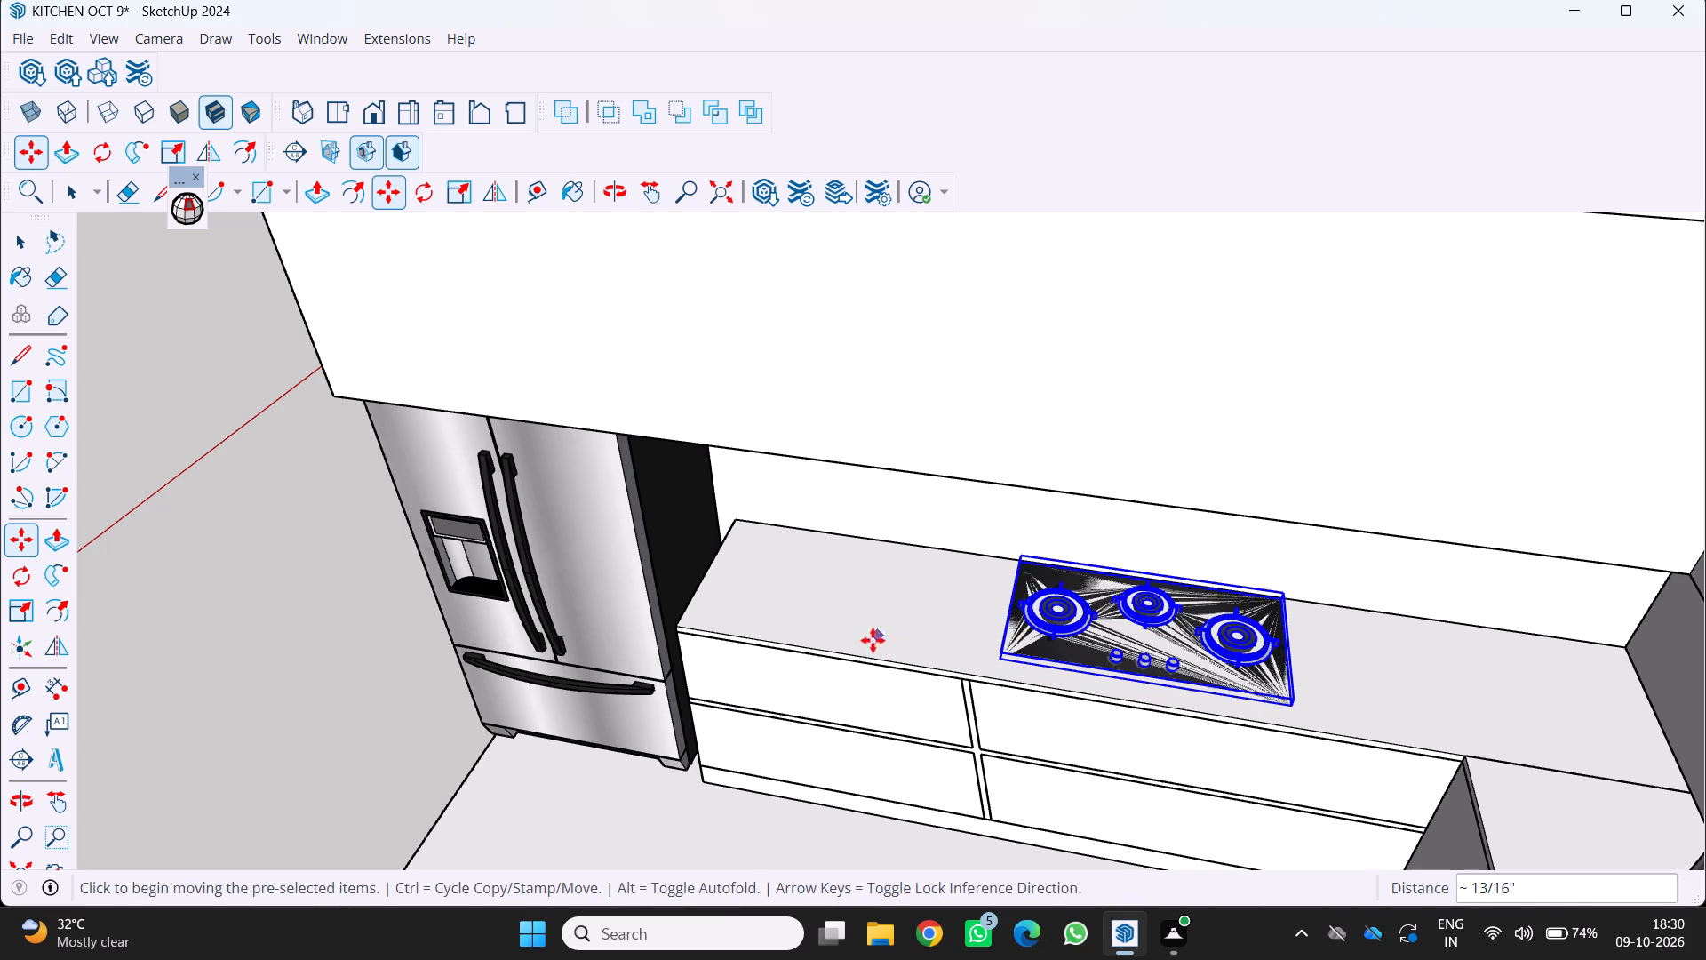
Raise the Bosch Stove about 1 7/8" along the blue axis by its front corner above the countertop.
middle_drag(1086, 681, 829, 708)
middle_drag(833, 709, 856, 717)
middle_drag(859, 718, 867, 719)
middle_drag(954, 735, 1172, 714)
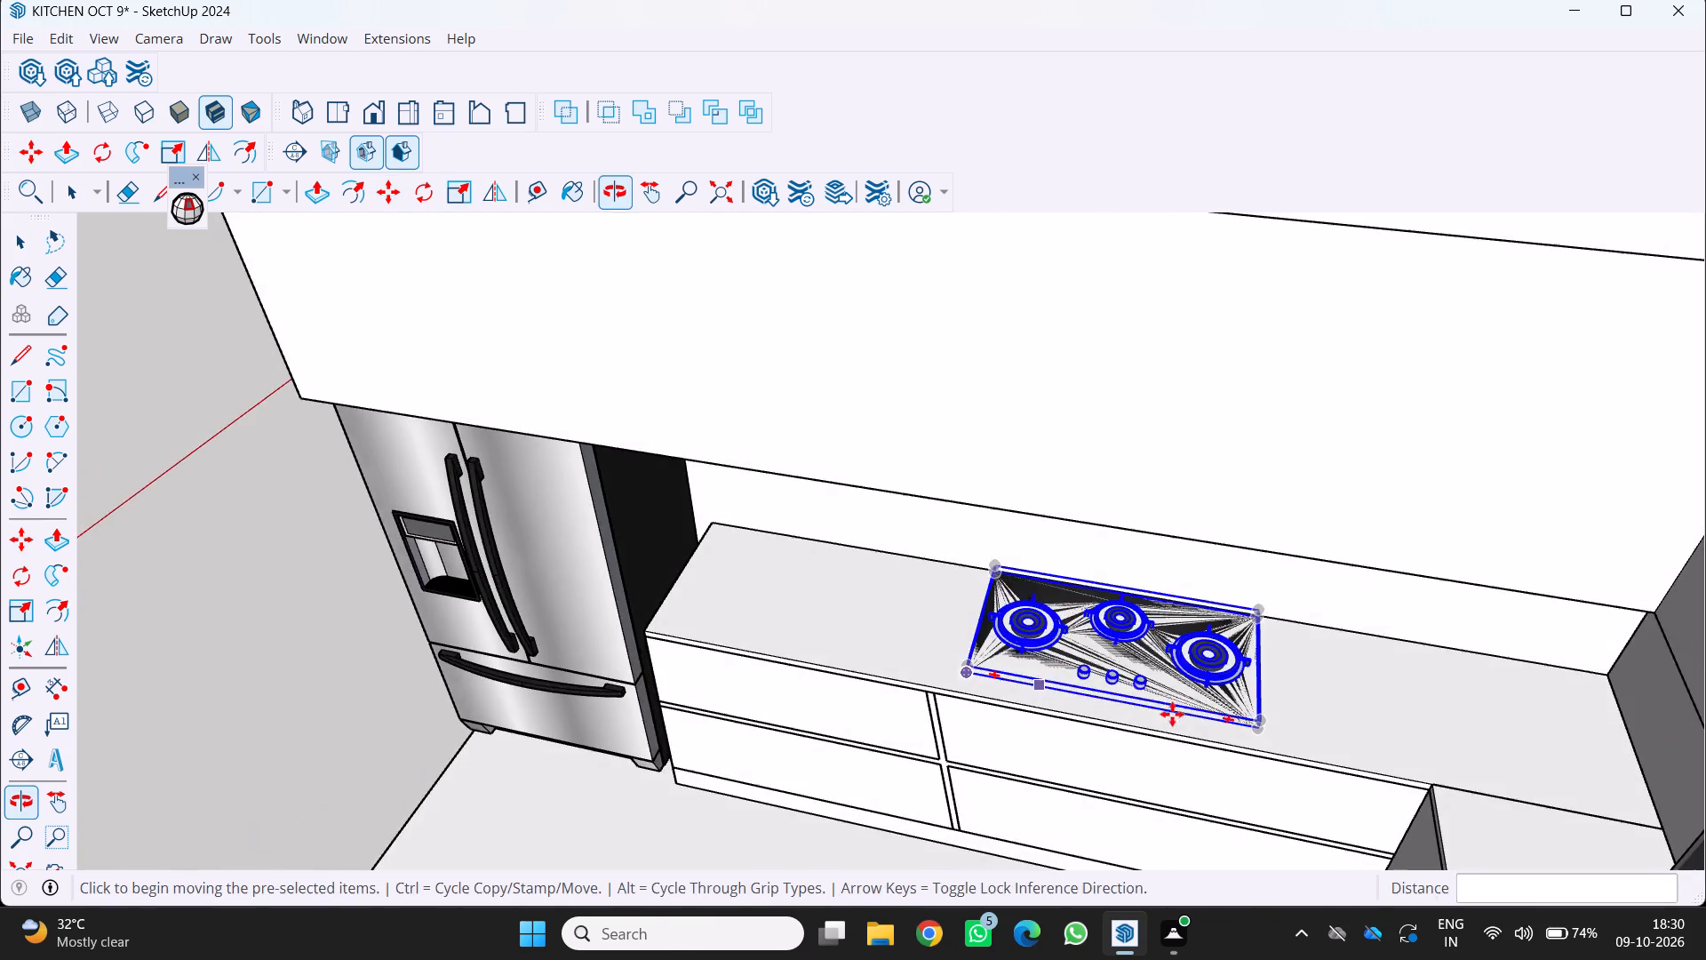
scroll(1175, 712, up, 6)
scroll(1299, 720, up, 4)
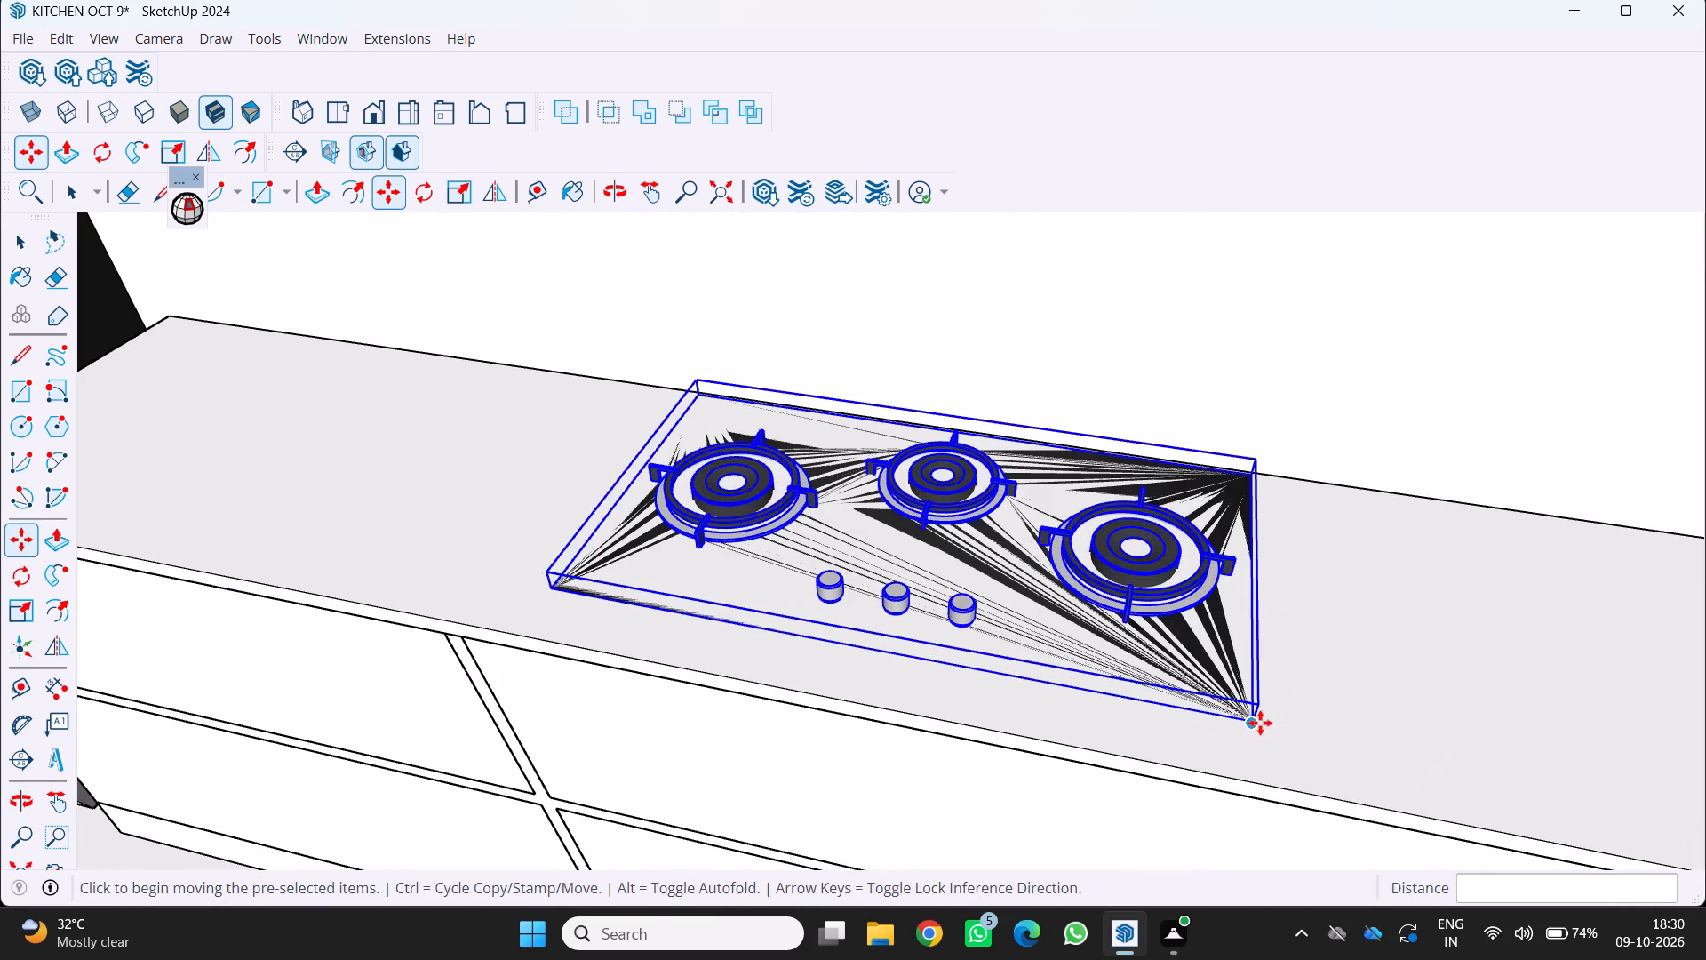
key(m)
scroll(1242, 682, up, 7)
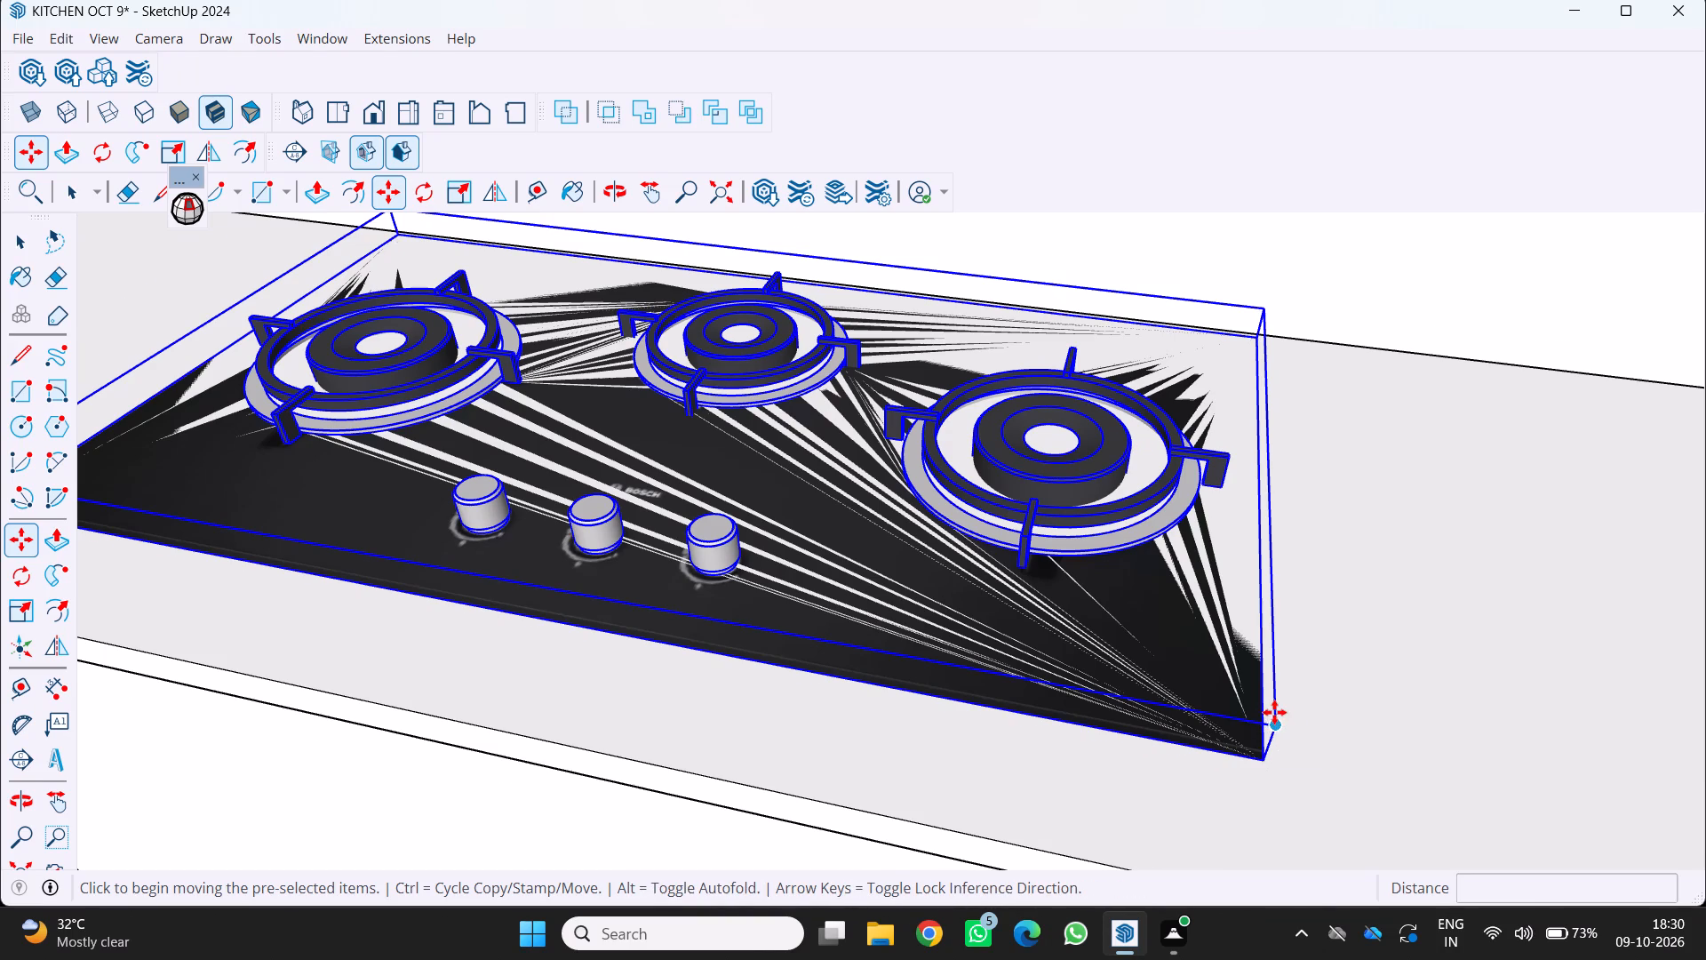
scroll(1274, 712, up, 1)
scroll(1260, 710, down, 7)
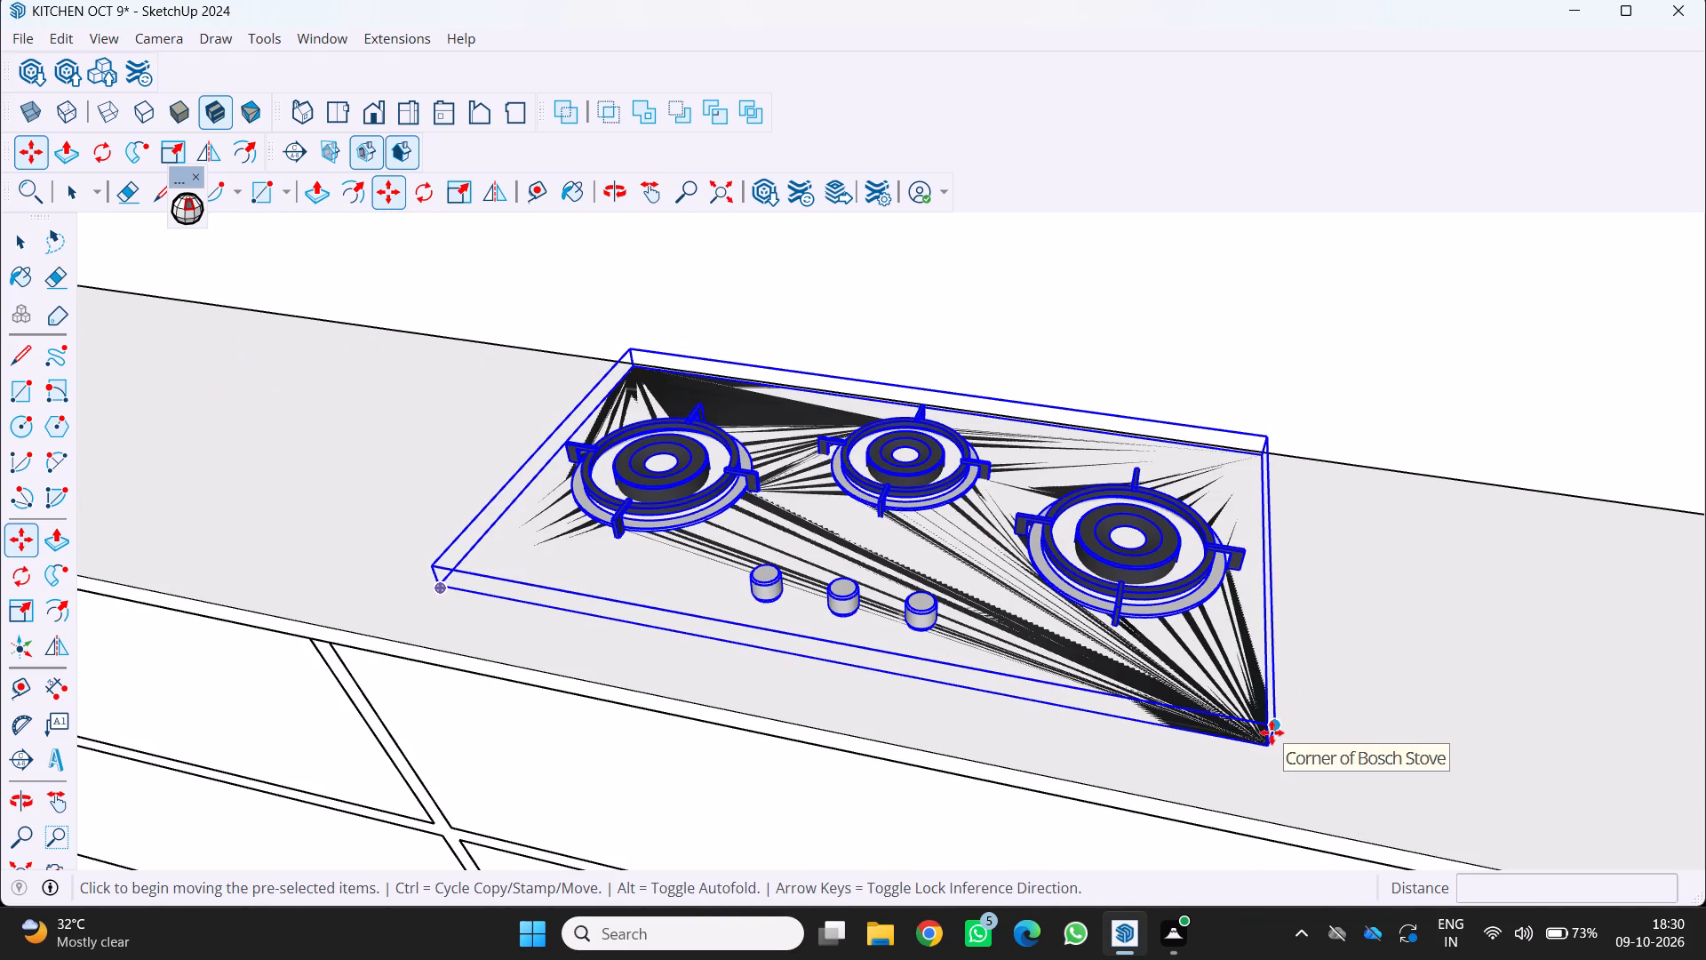
scroll(1271, 731, down, 2)
scroll(1270, 727, up, 1)
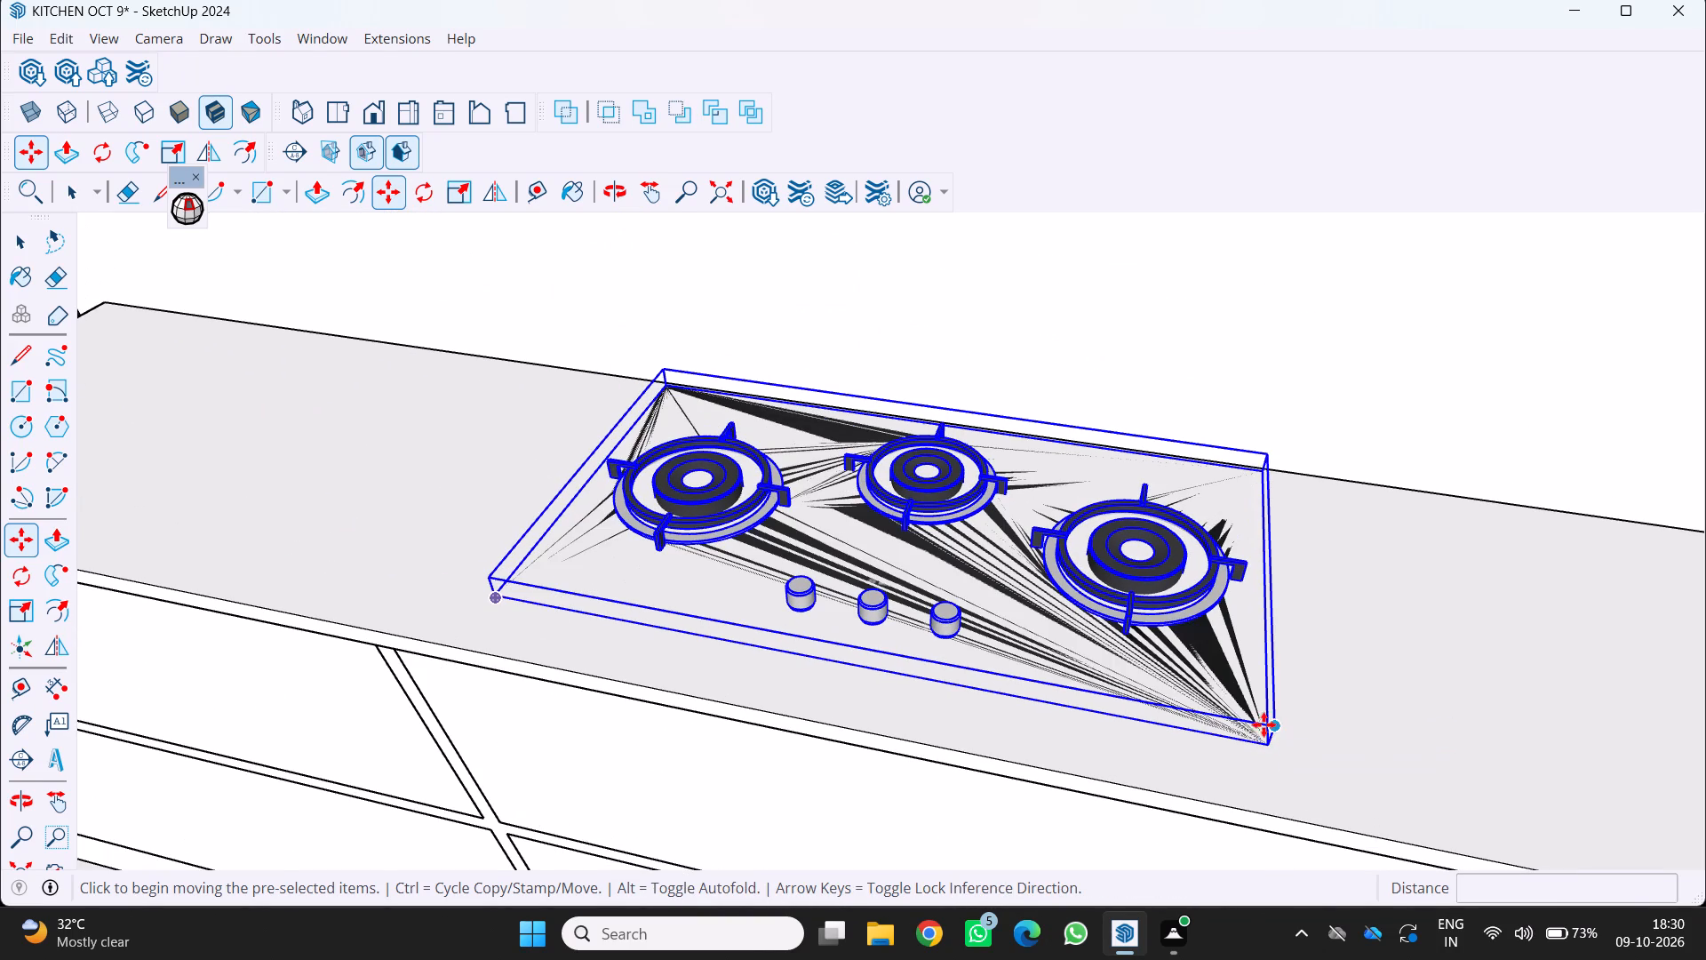
key(m)
scroll(1260, 717, up, 3)
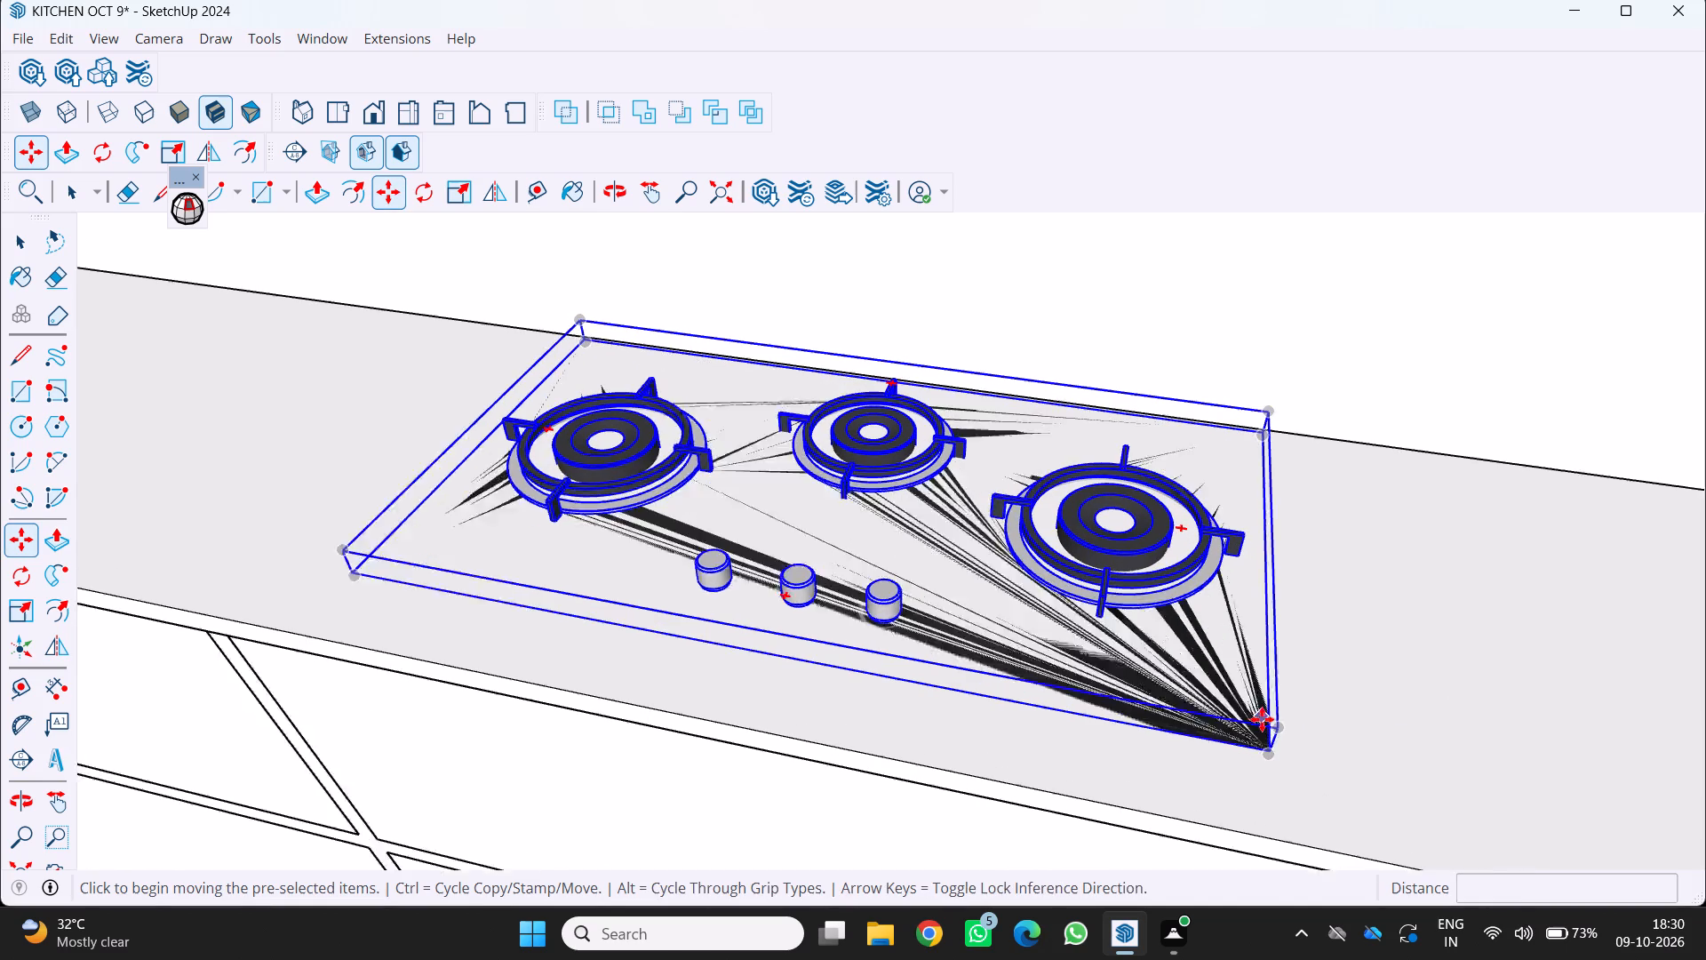
scroll(1281, 735, down, 2)
scroll(1323, 757, up, 1)
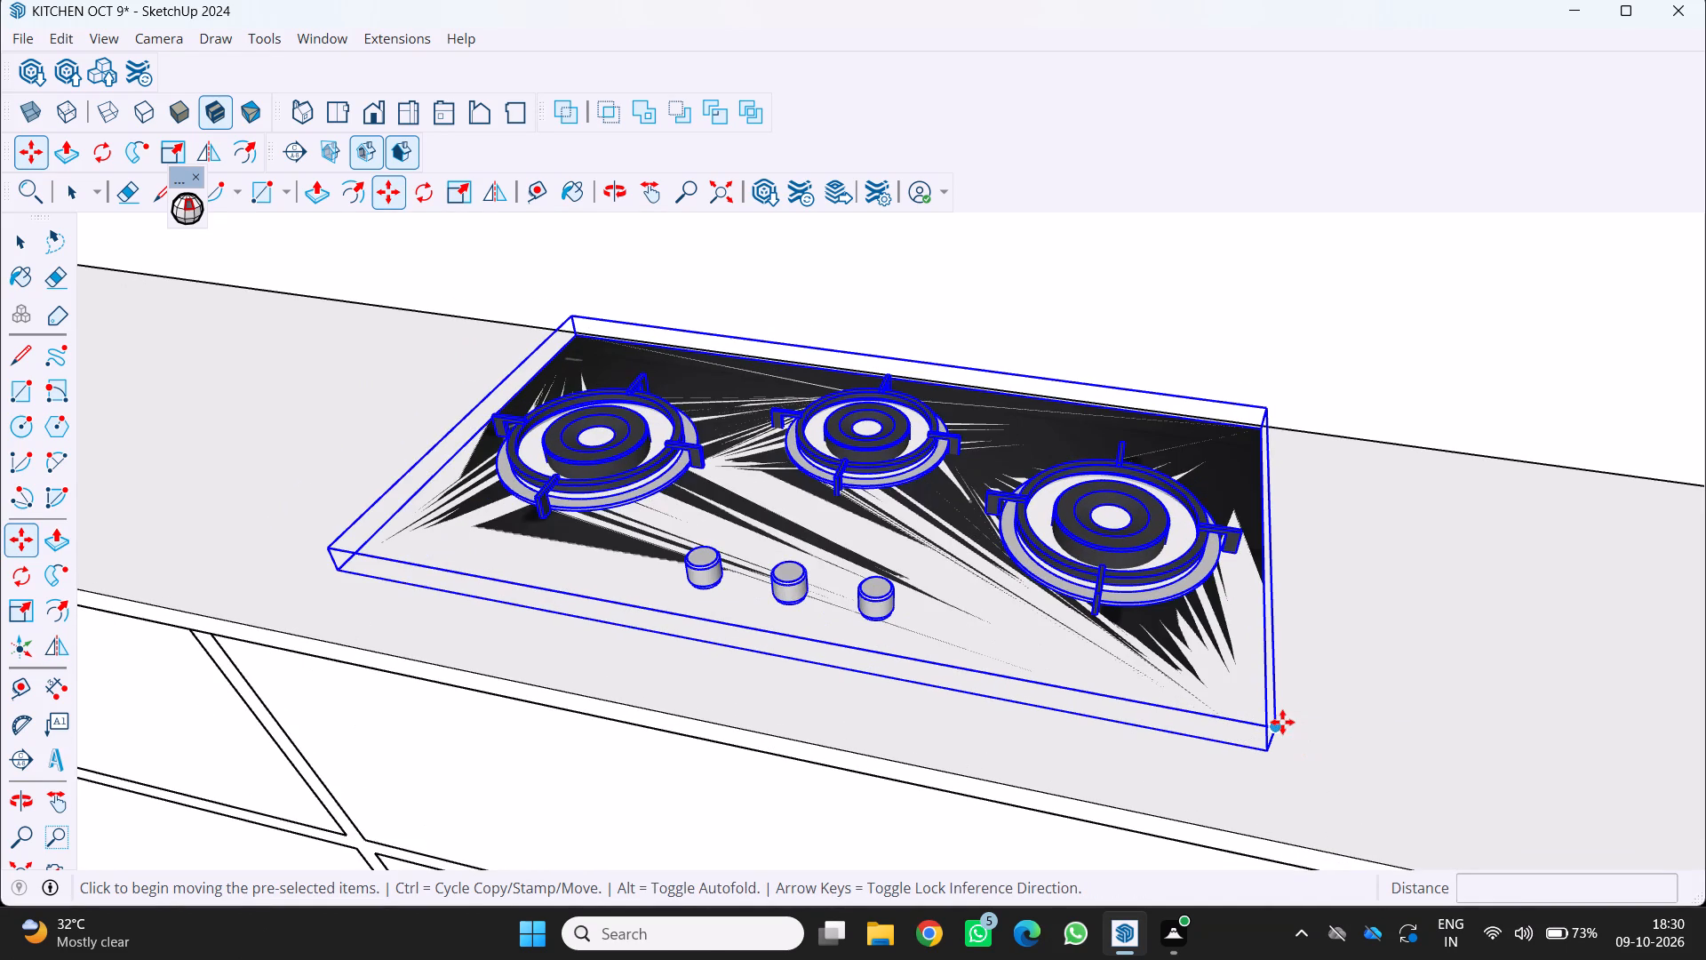
click(1282, 722)
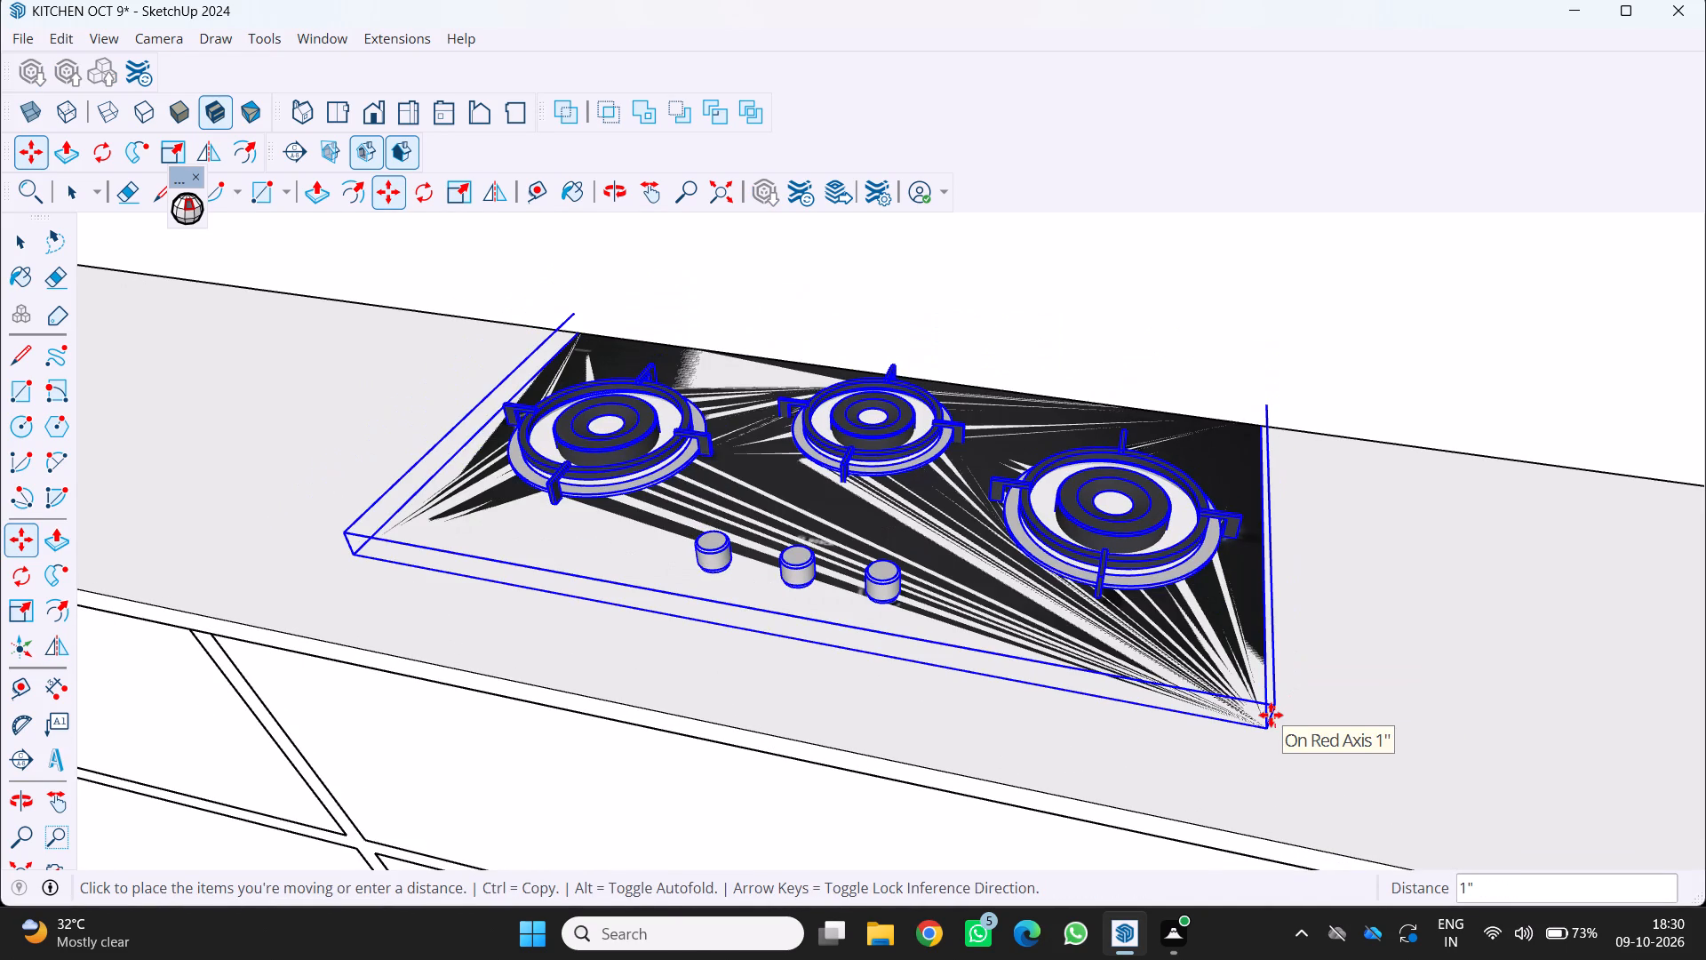
key(Up)
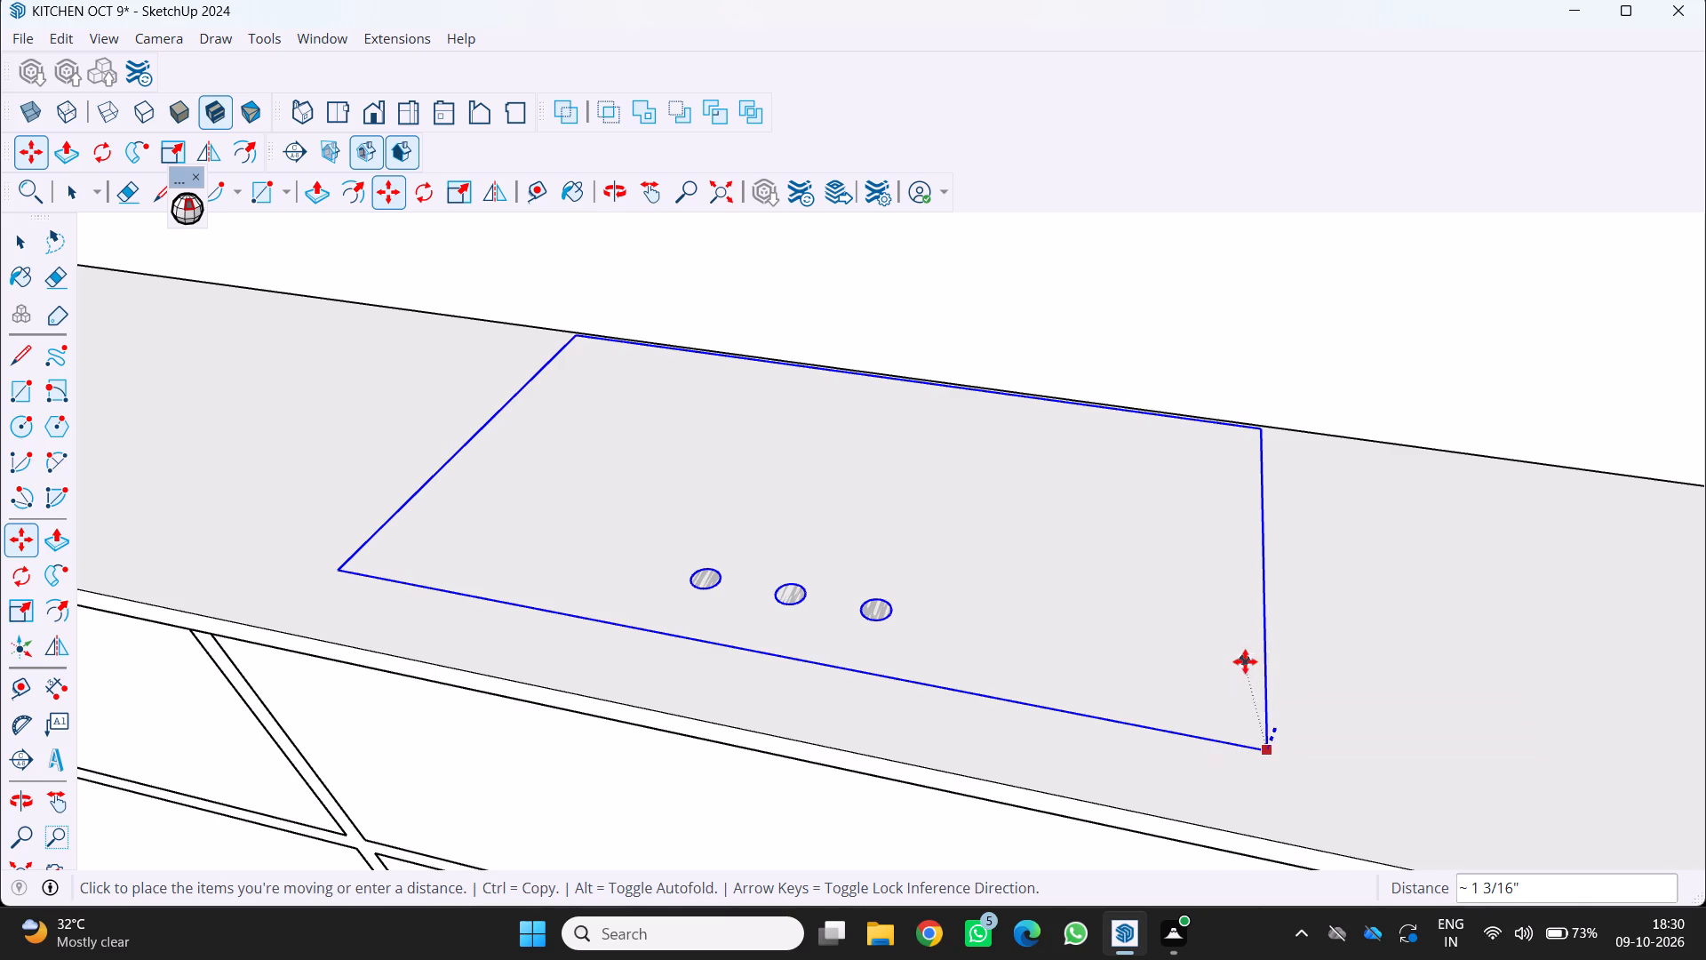
scroll(1241, 659, down, 4)
key(Up)
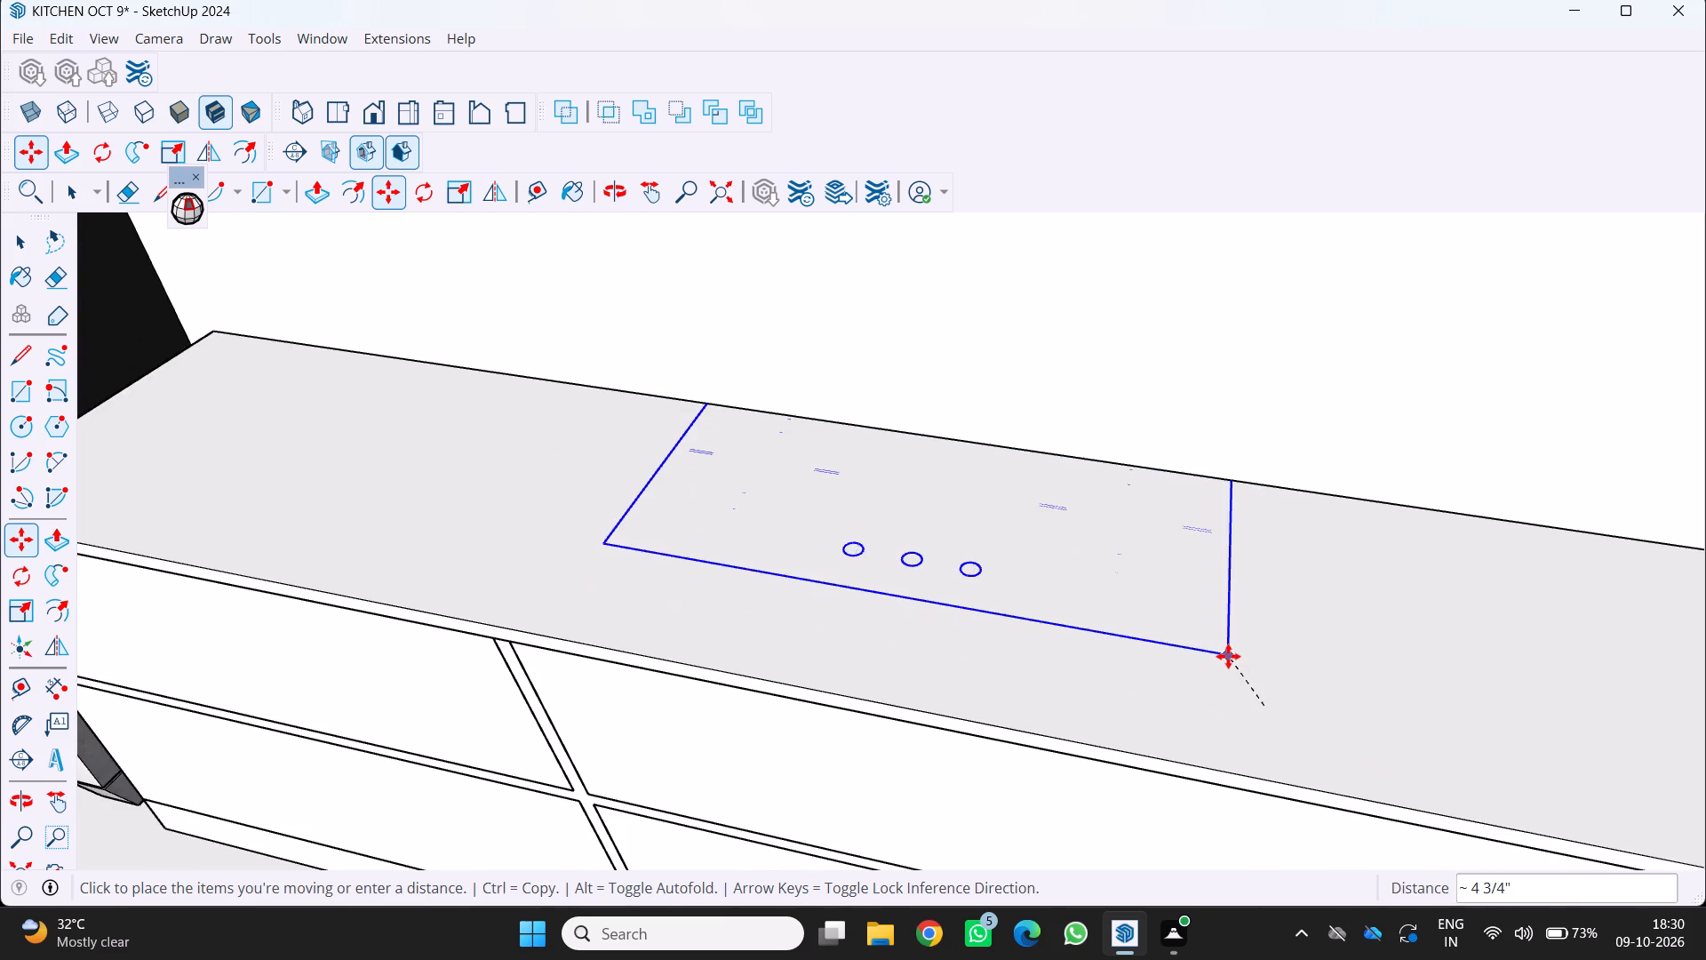
scroll(1212, 673, down, 3)
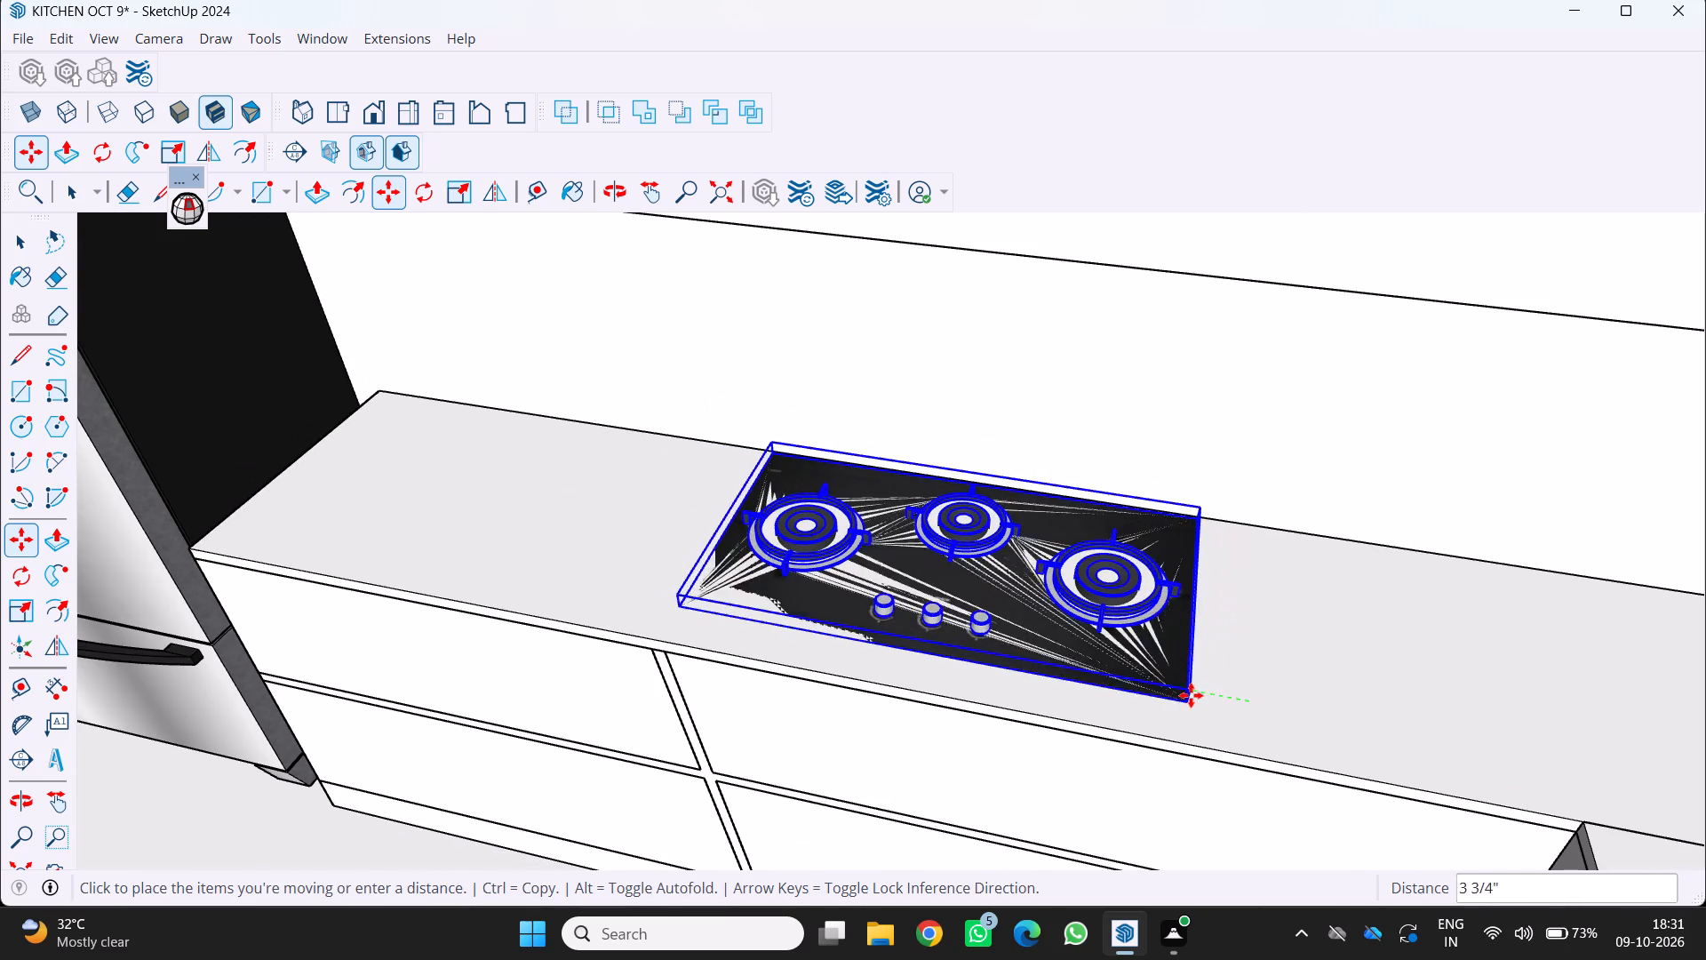
key(Up)
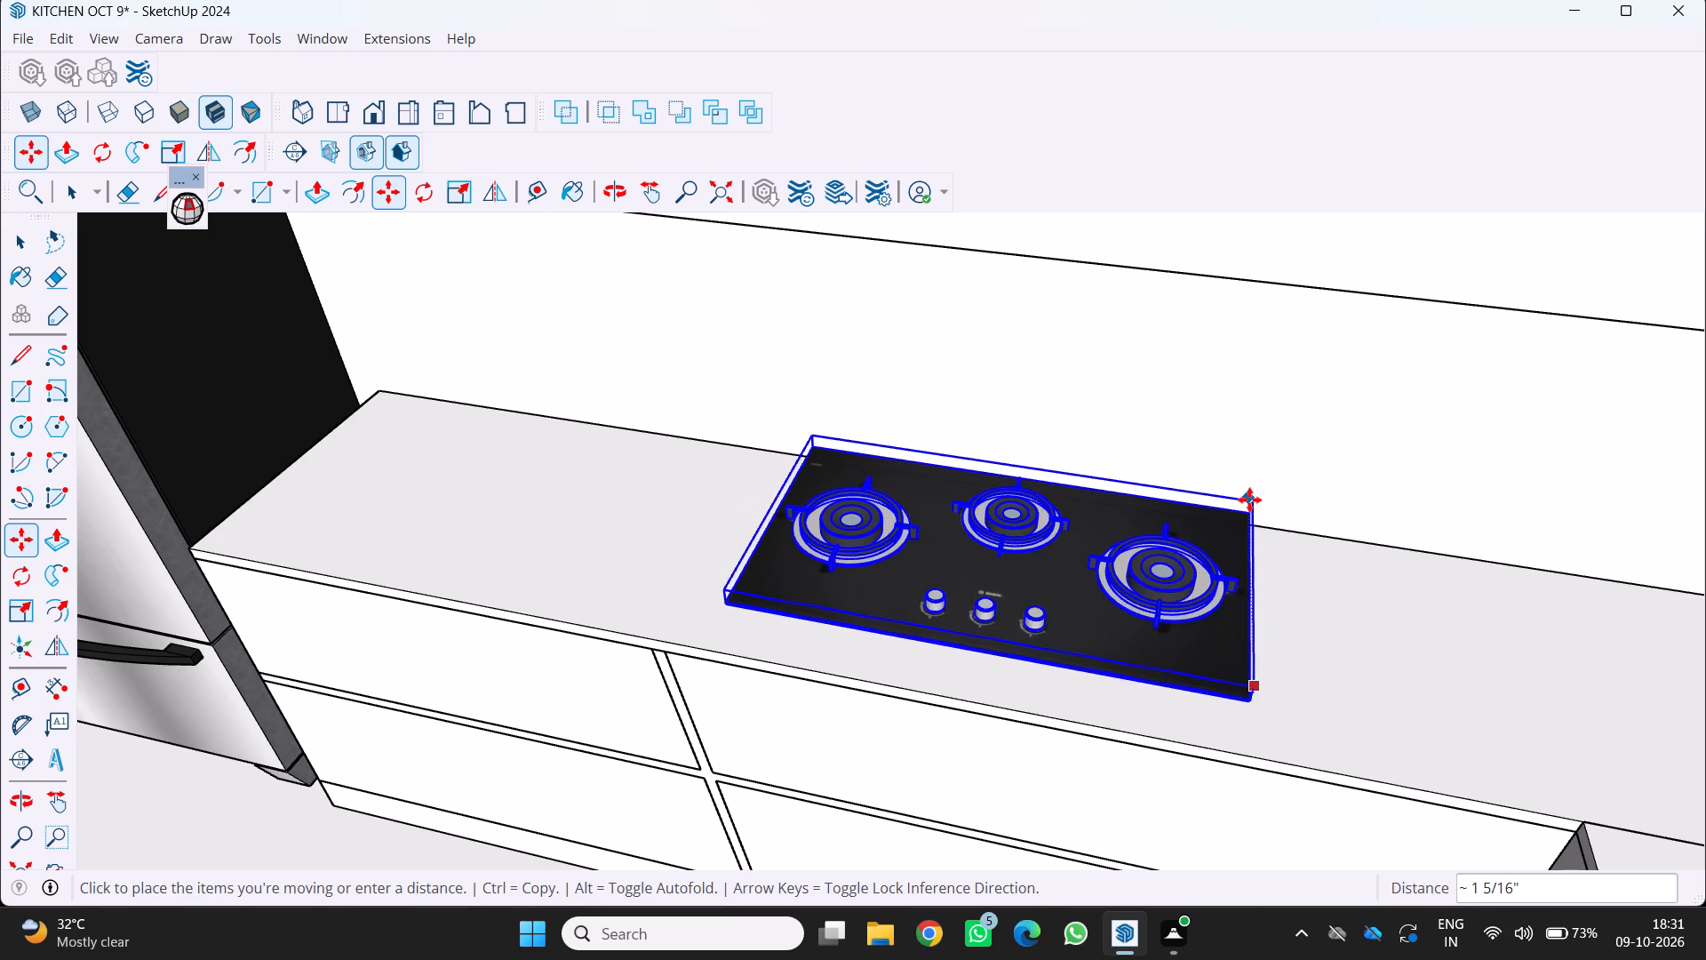
click(1247, 492)
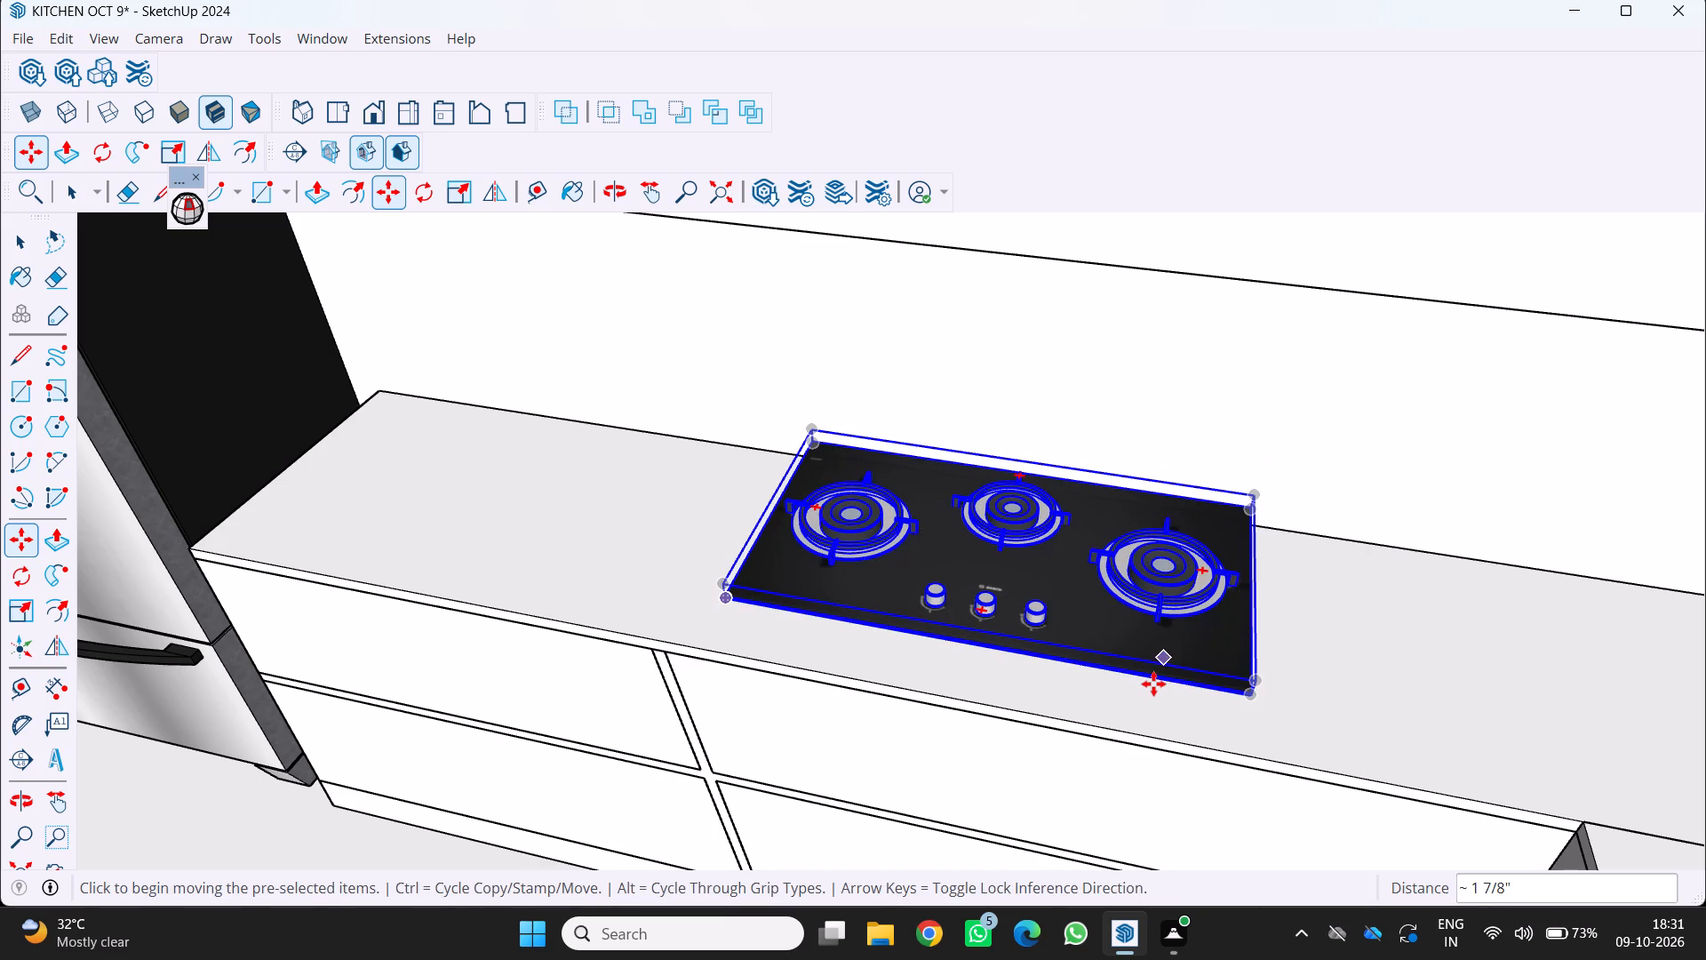
Lower the Bosch Stove 1" along the blue axis by its front bottom corner toward the countertop surface.
middle_click(1207, 706)
middle_drag(1208, 706, 1128, 632)
middle_click(1128, 632)
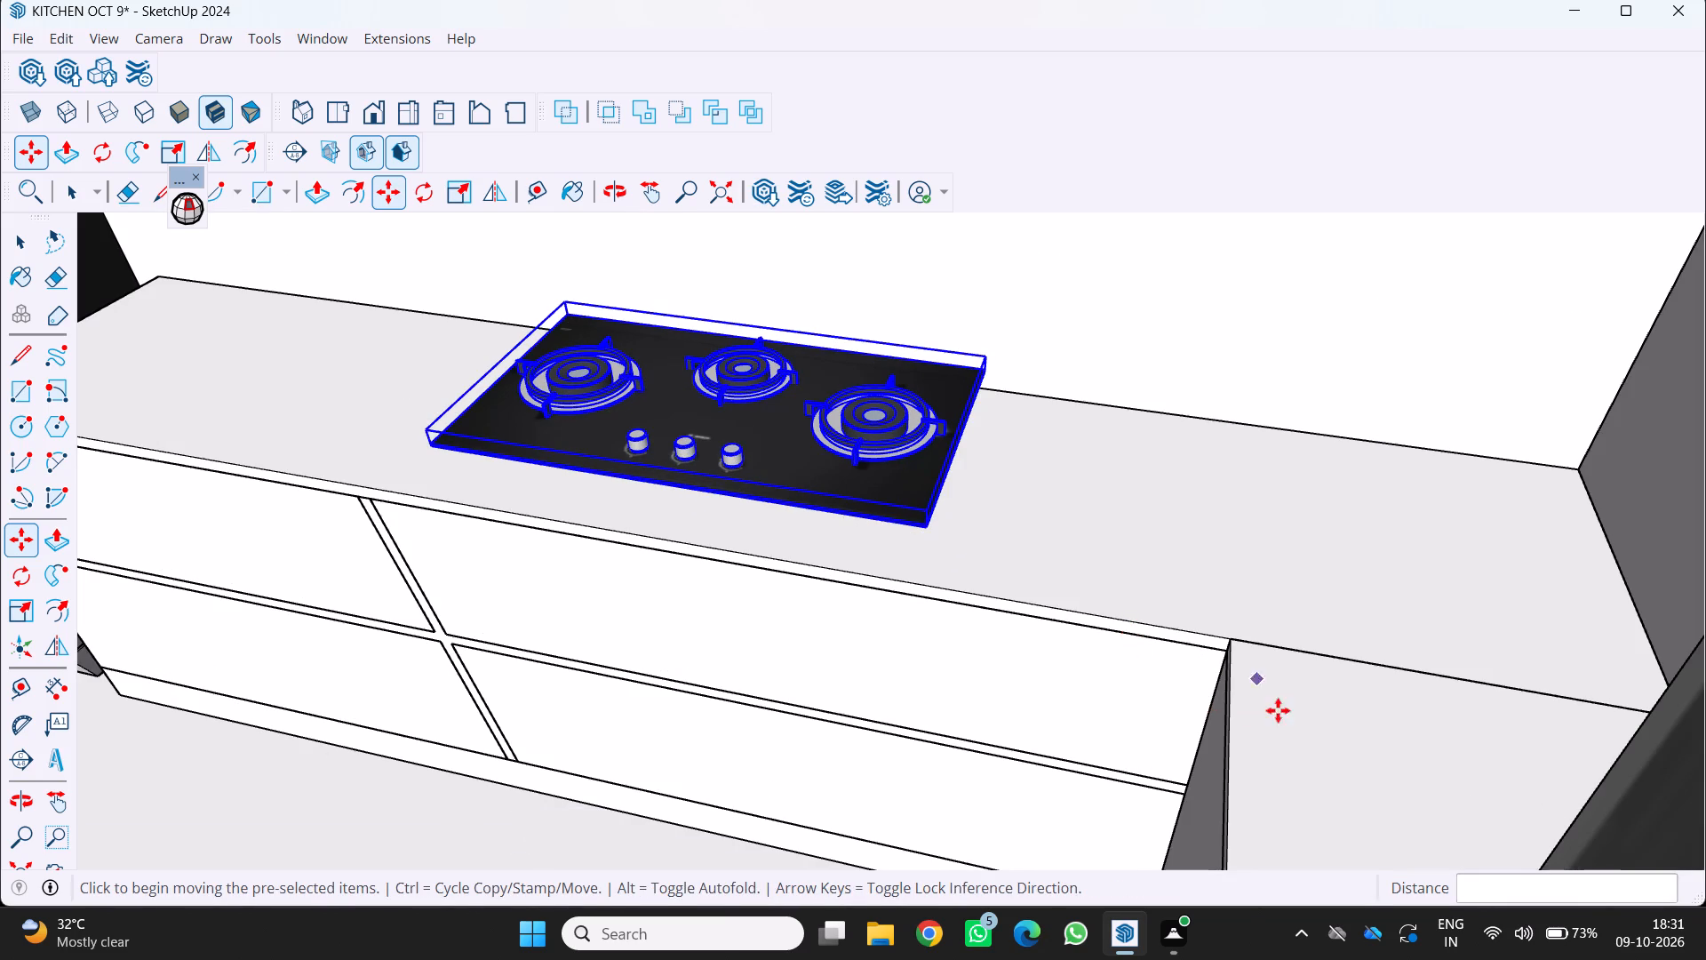
scroll(1289, 727, up, 5)
scroll(803, 531, up, 2)
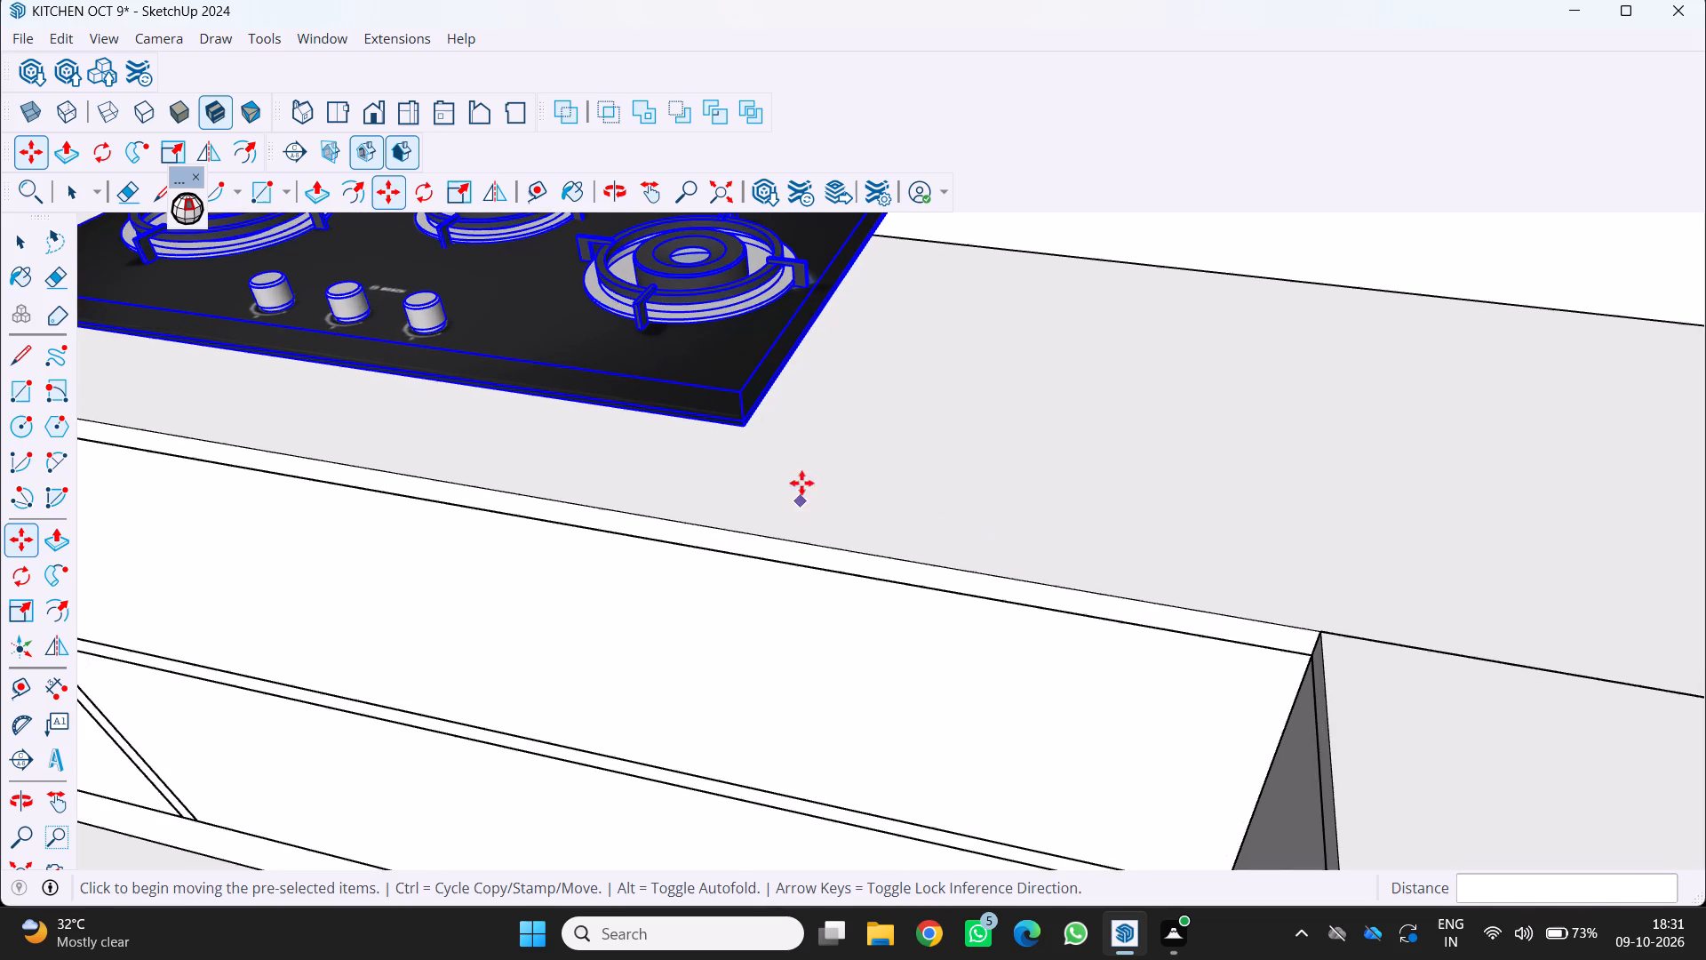
scroll(741, 408, up, 3)
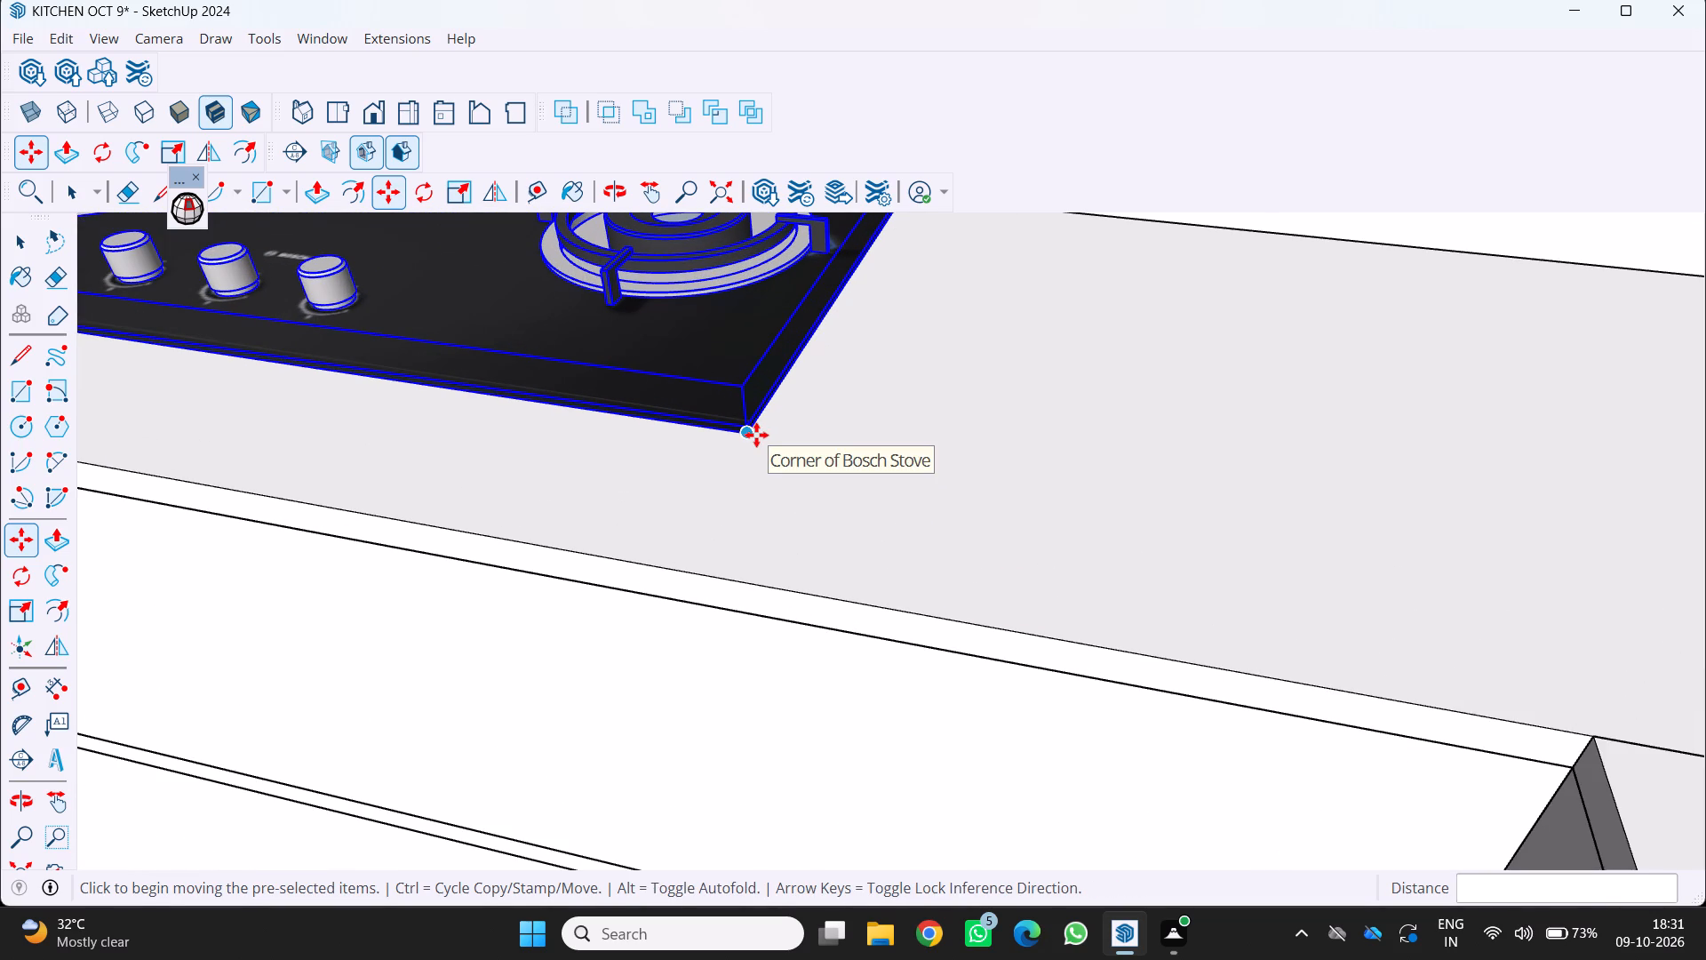
key(m)
click(749, 431)
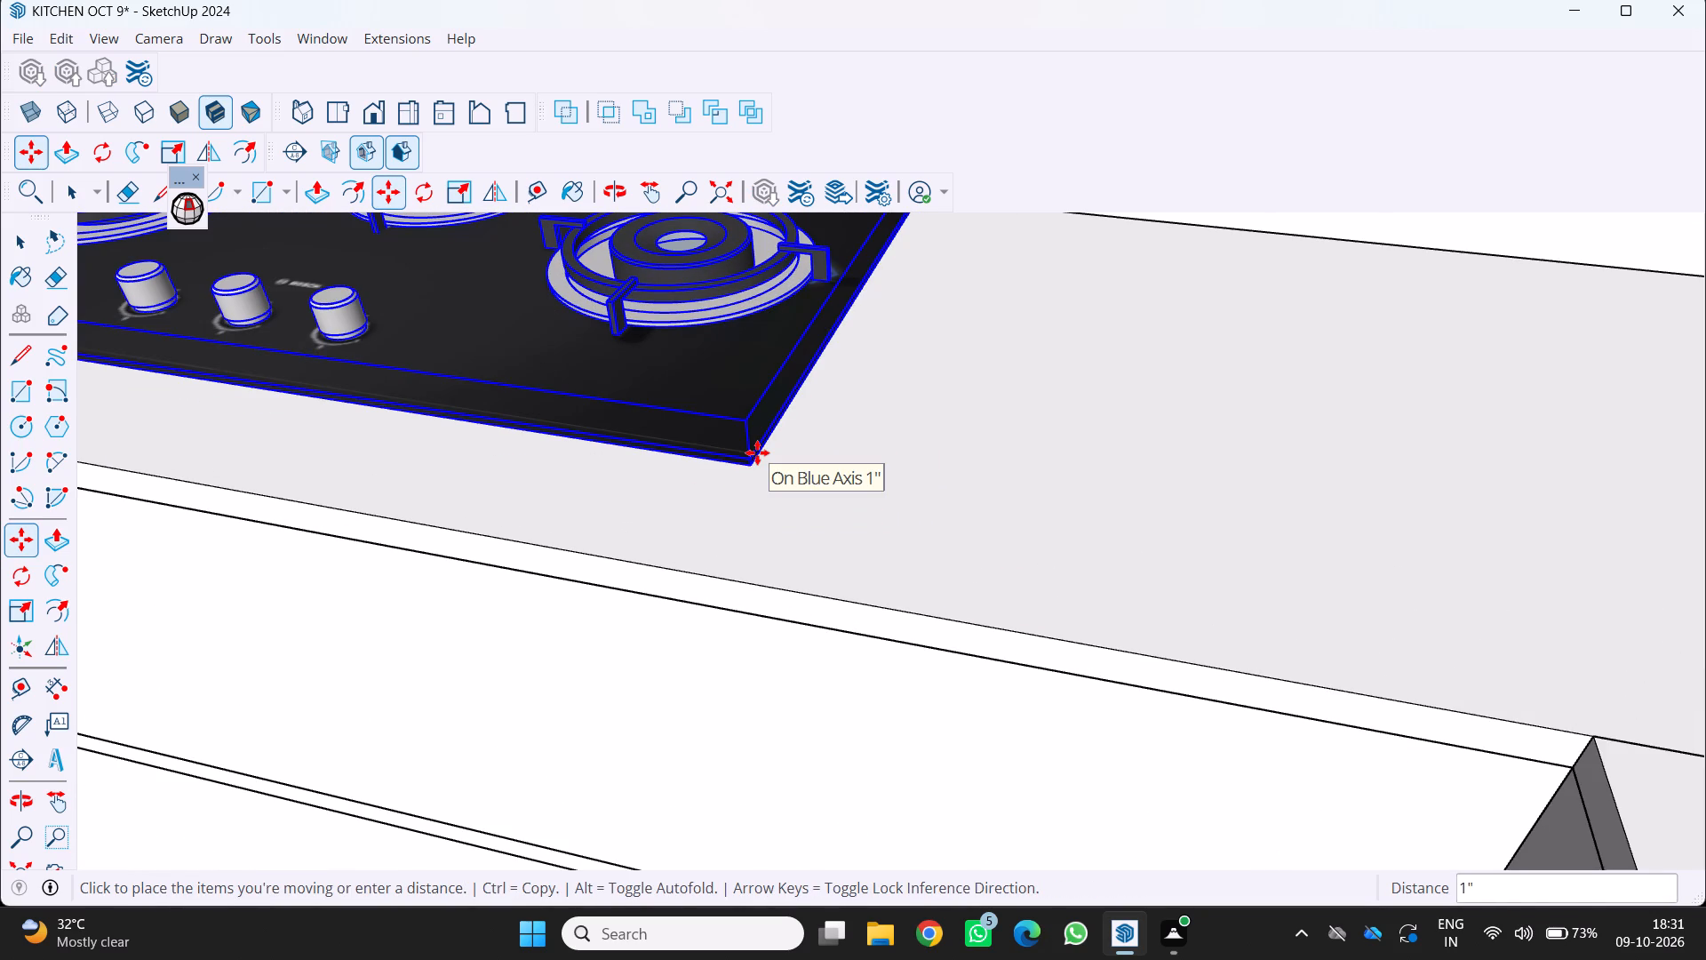
click(757, 452)
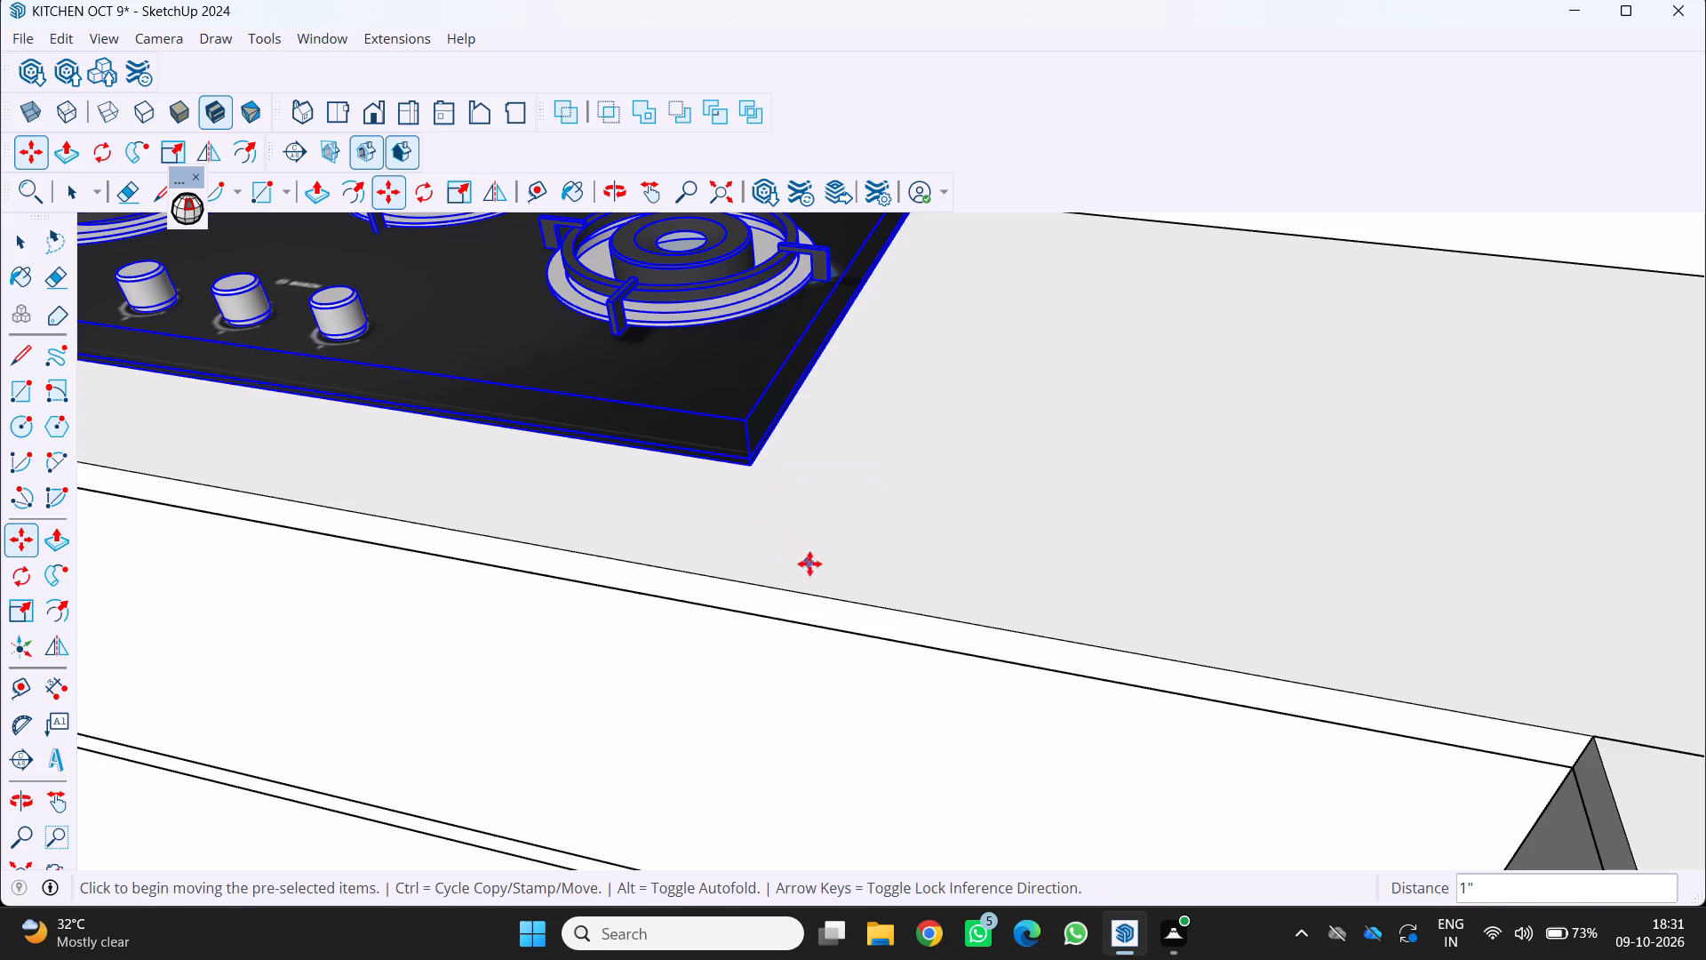
Deselect the Bosch Stove and examine how it sits on the countertop above the drawers.
scroll(813, 564, down, 11)
scroll(815, 566, down, 18)
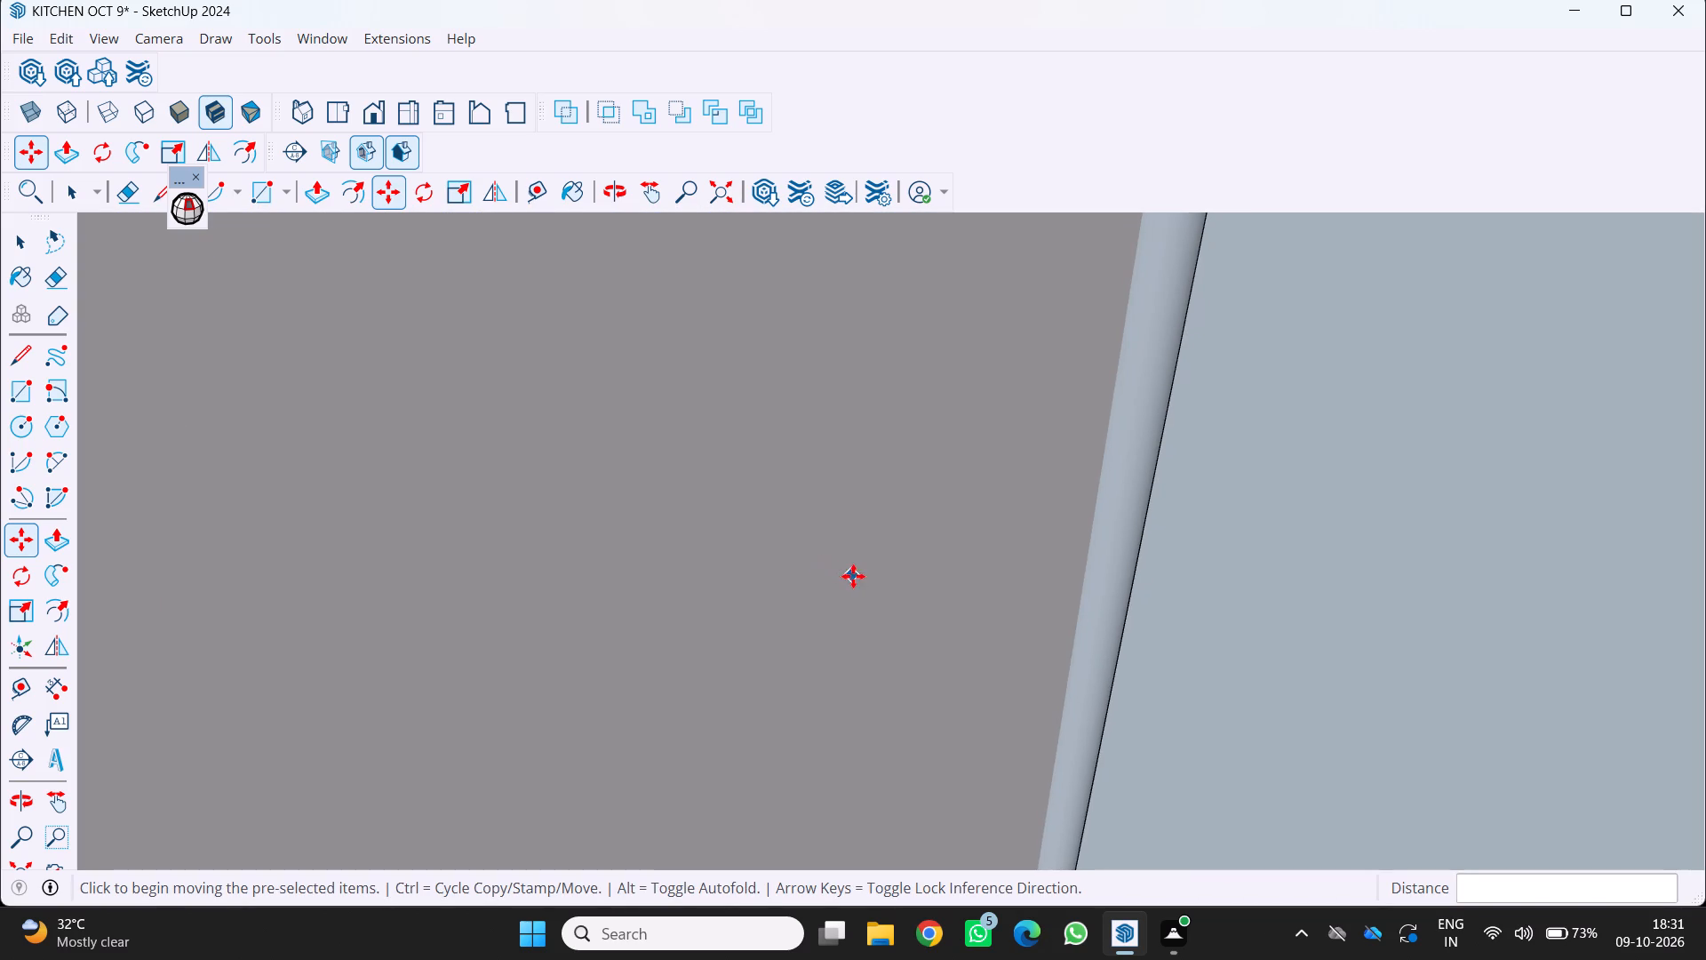
scroll(1003, 568, down, 17)
scroll(984, 614, down, 7)
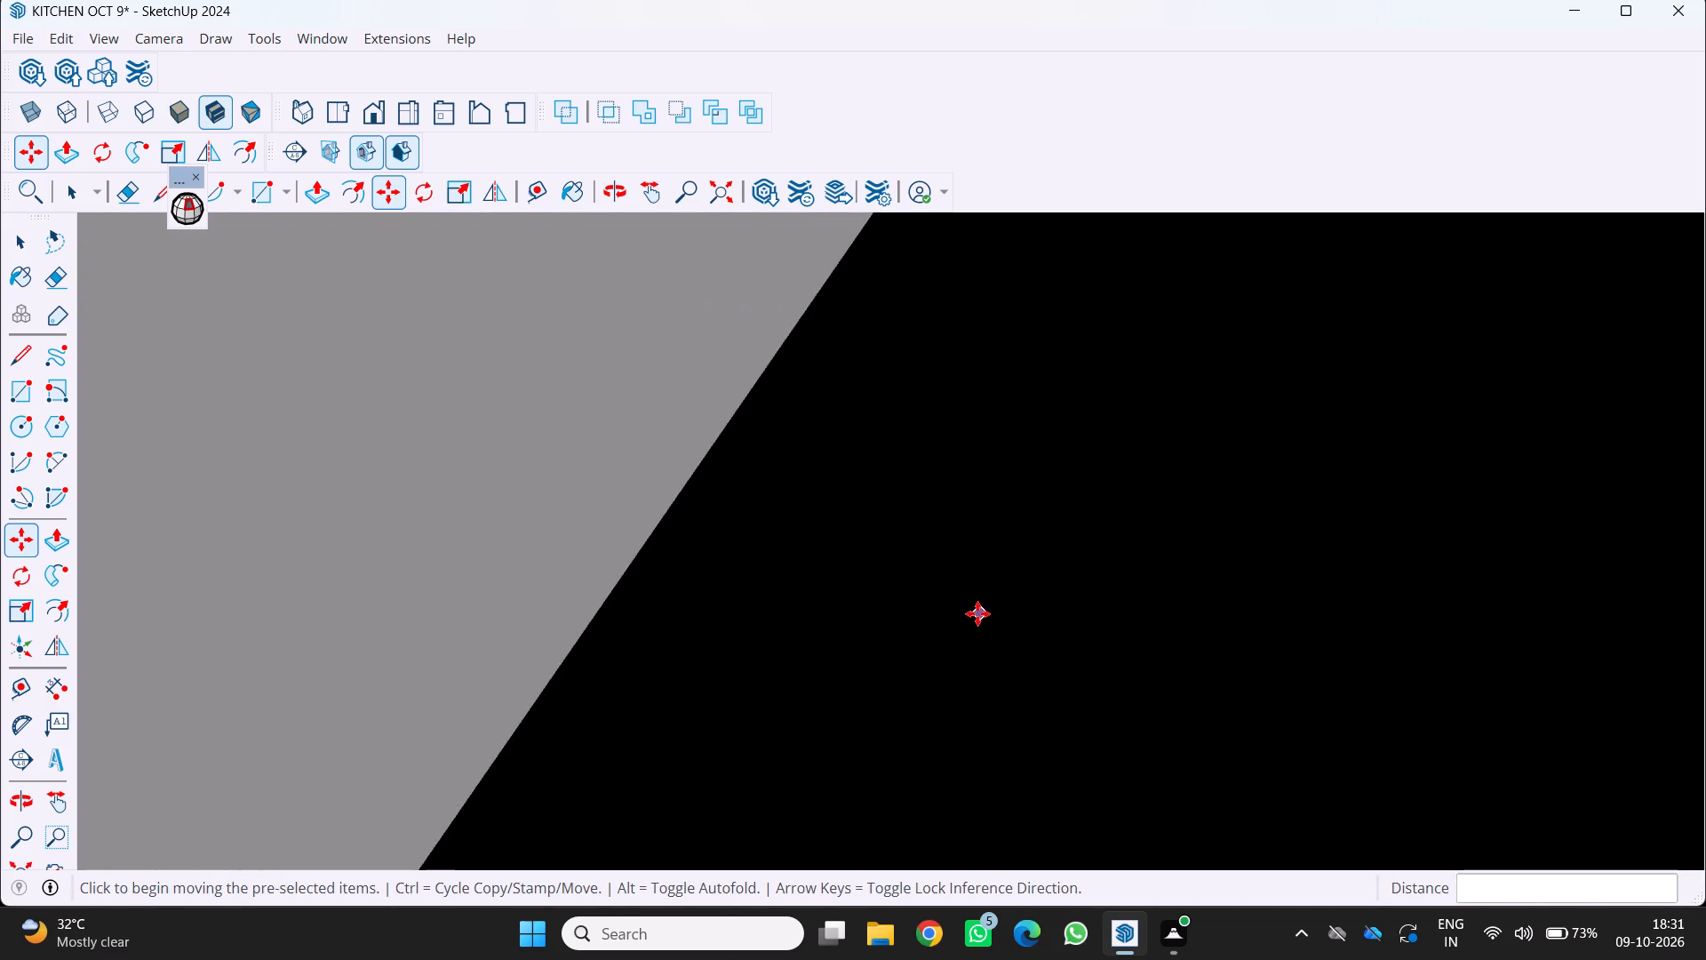
scroll(977, 613, down, 8)
scroll(969, 611, down, 15)
middle_drag(948, 609, 927, 604)
middle_click(914, 598)
middle_click(902, 591)
middle_click(890, 585)
middle_drag(879, 579, 812, 540)
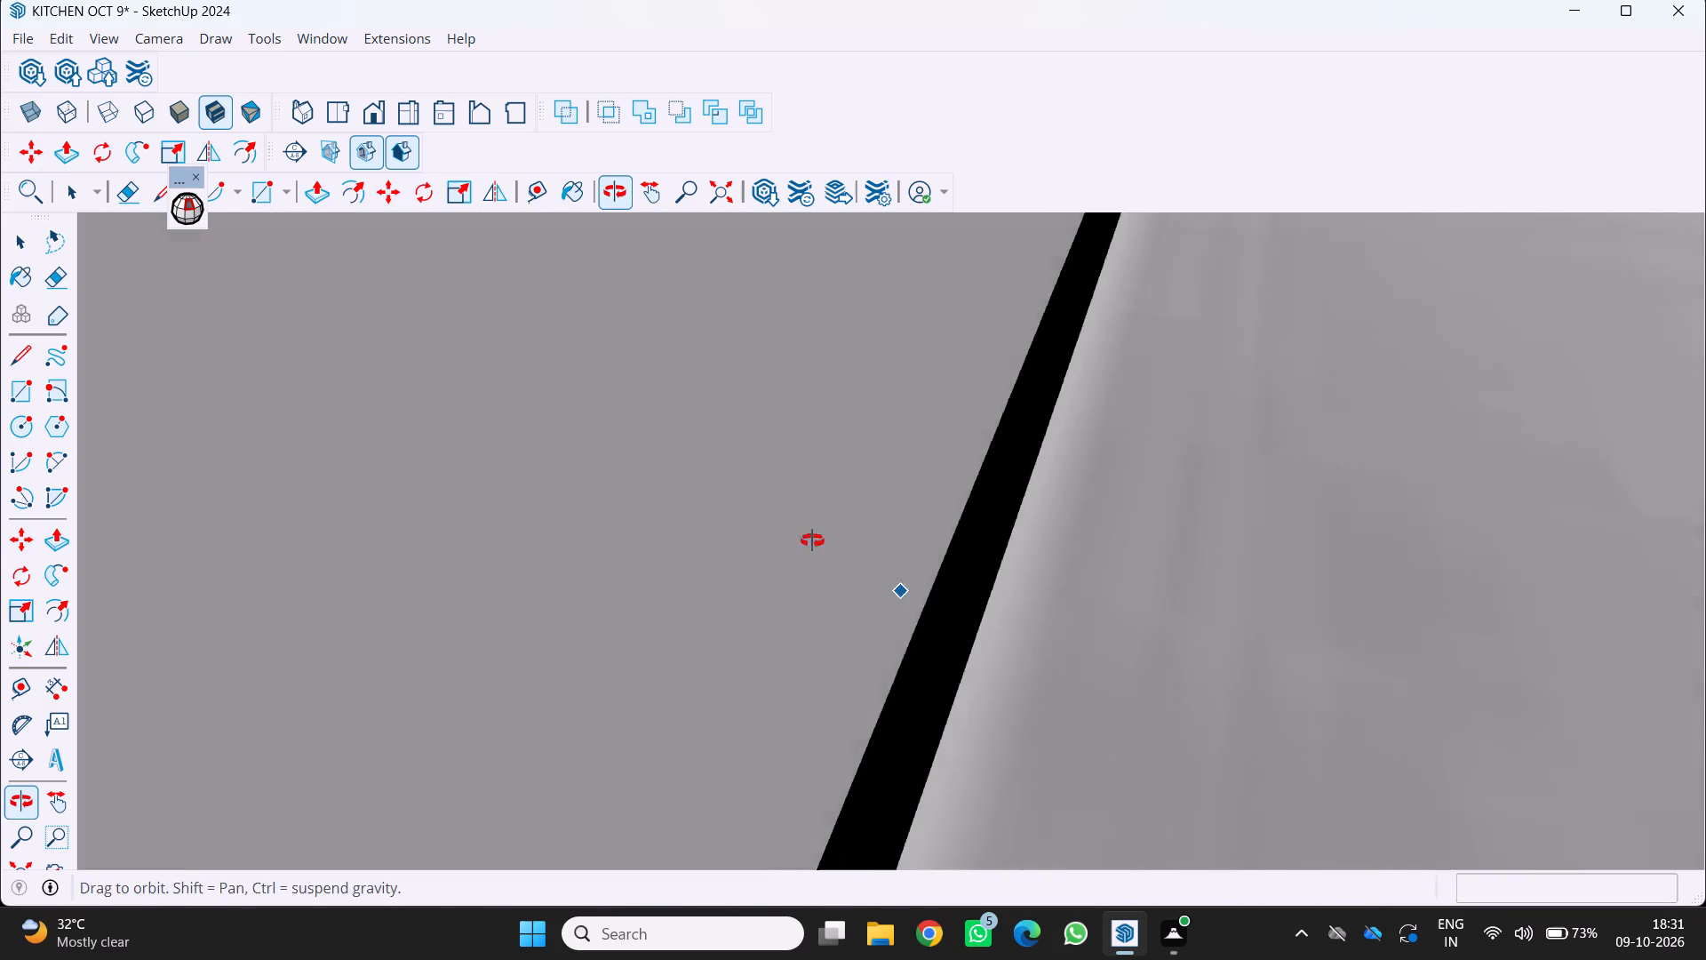
middle_drag(812, 540, 768, 512)
scroll(769, 513, down, 20)
scroll(769, 513, down, 10)
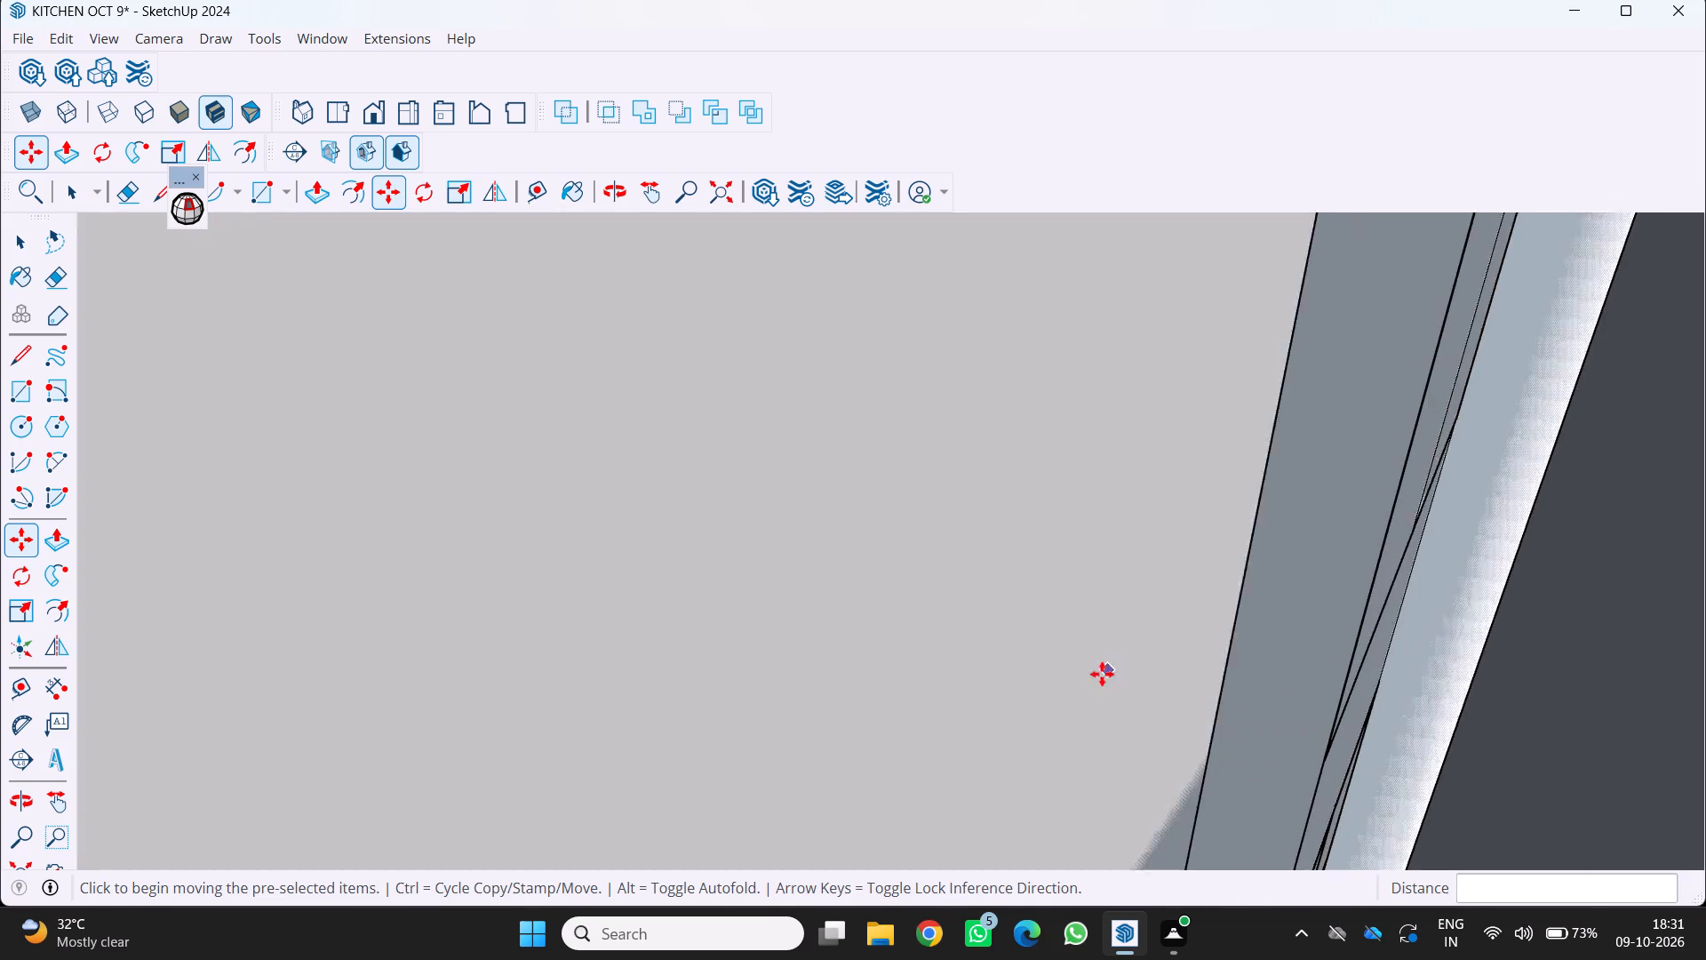
scroll(1102, 674, down, 13)
scroll(952, 619, down, 18)
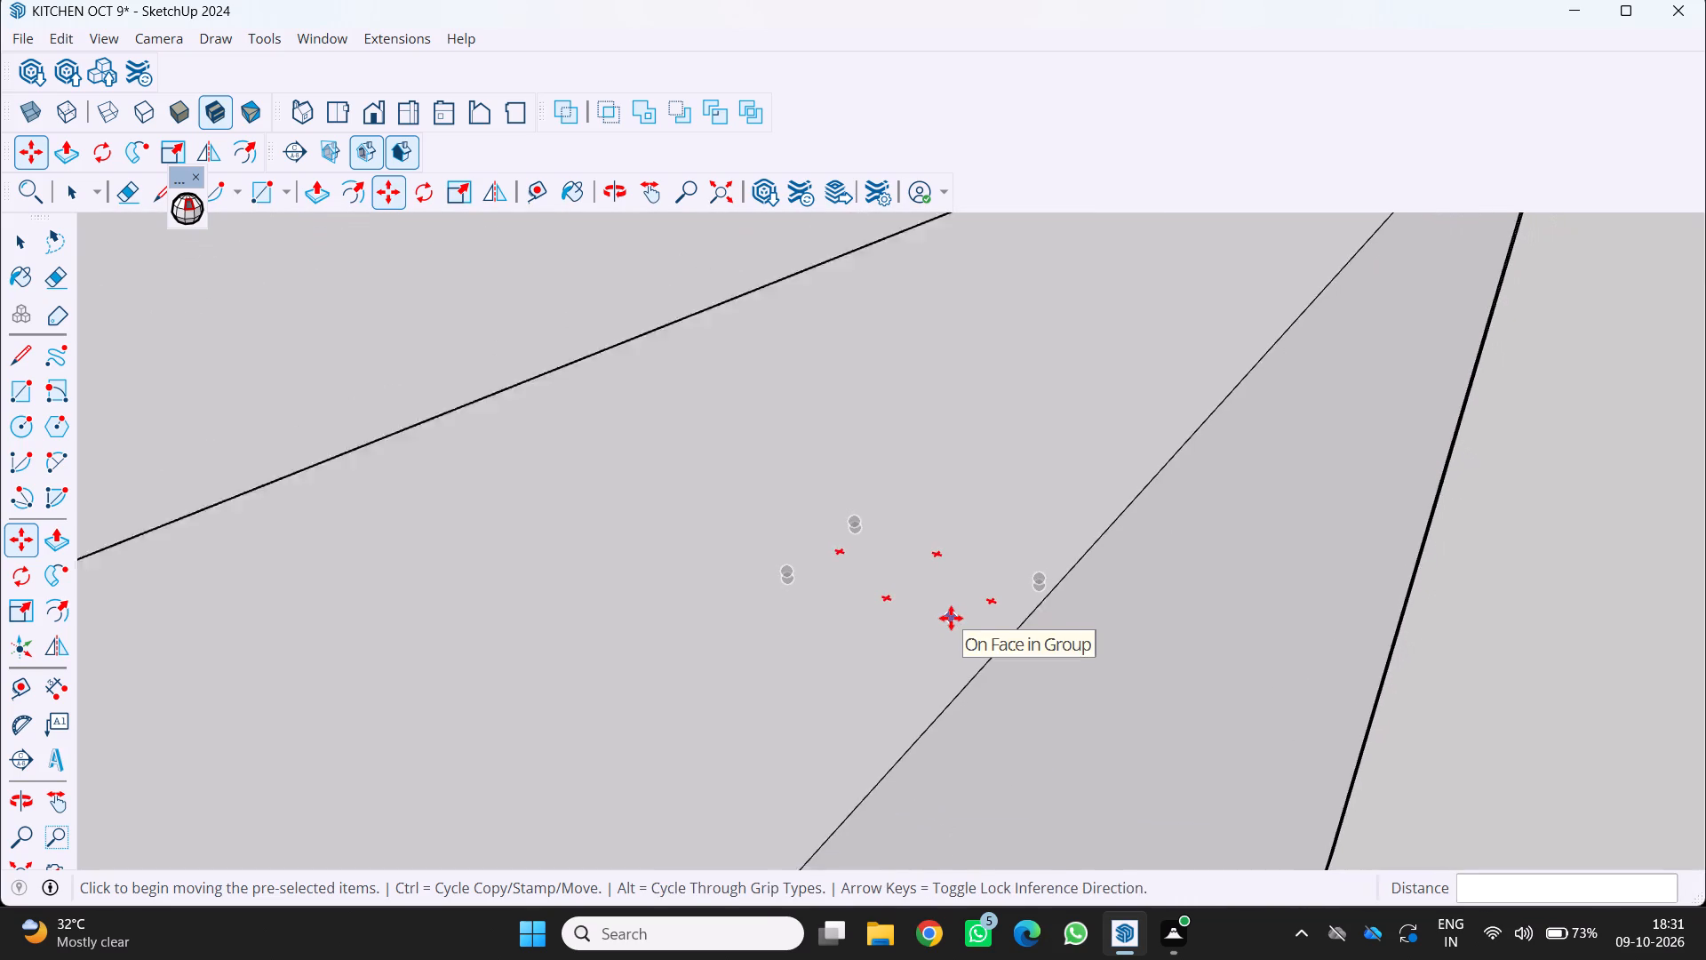
scroll(951, 618, down, 2)
middle_drag(957, 620, 1205, 717)
scroll(1205, 717, down, 13)
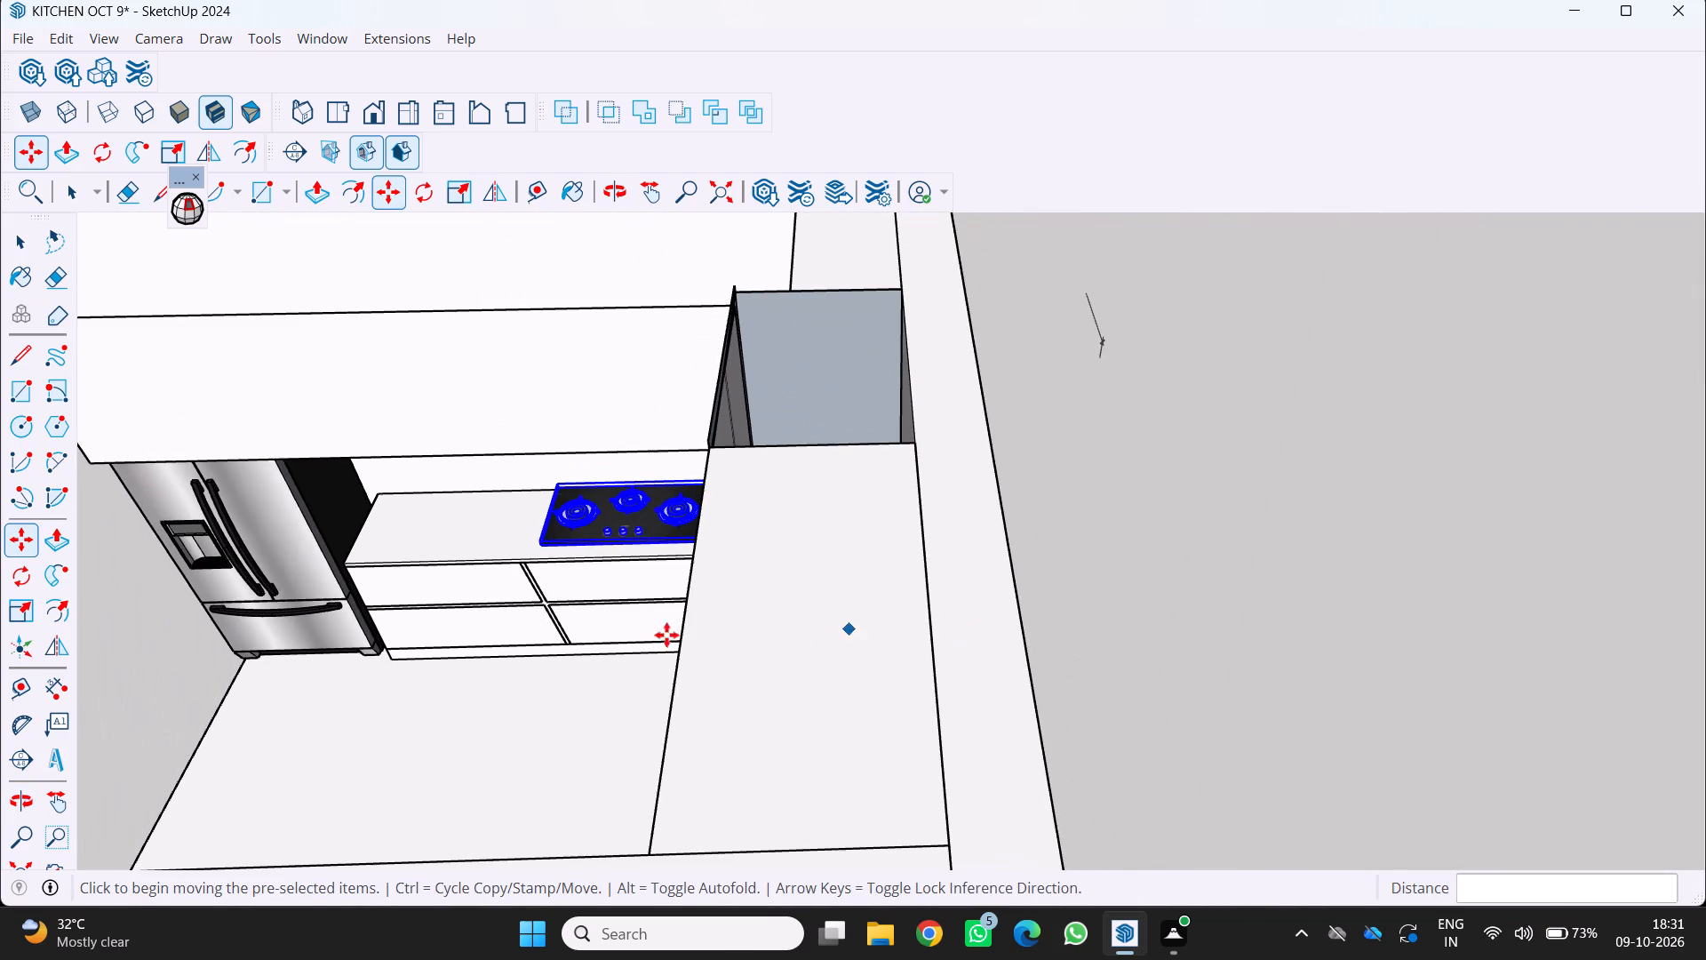
middle_drag(598, 558, 626, 564)
middle_click(635, 565)
middle_drag(652, 566, 748, 583)
middle_click(748, 583)
key(space)
key(space)
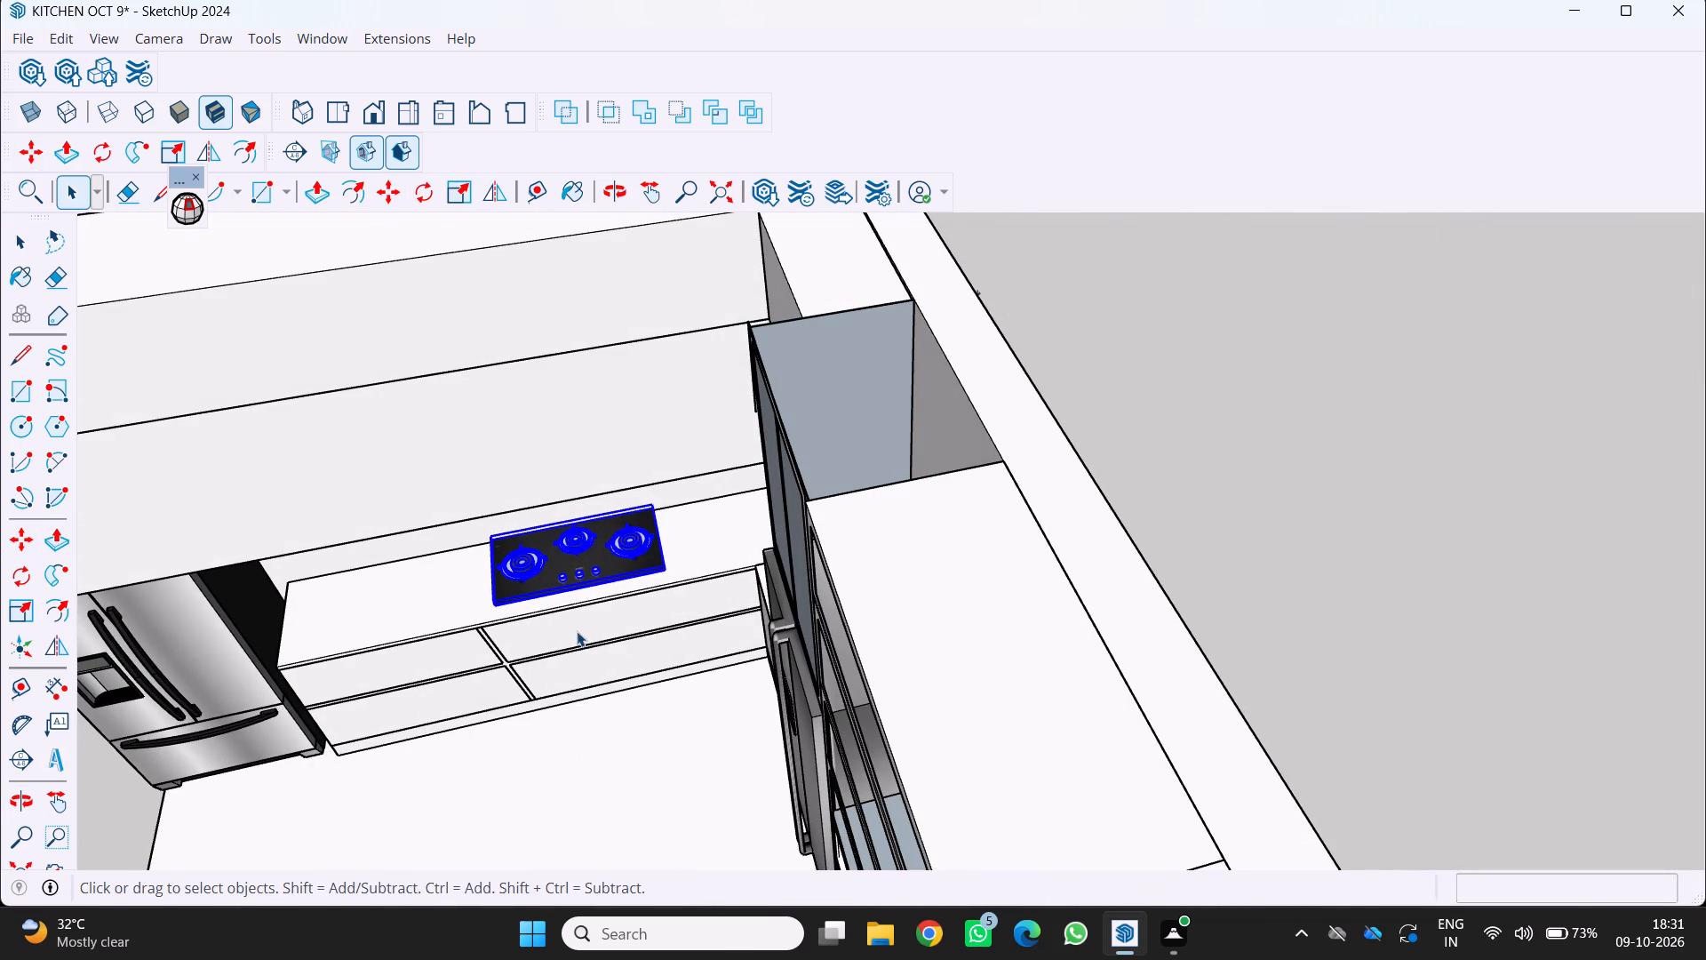
click(644, 734)
scroll(544, 607, up, 8)
scroll(748, 452, up, 3)
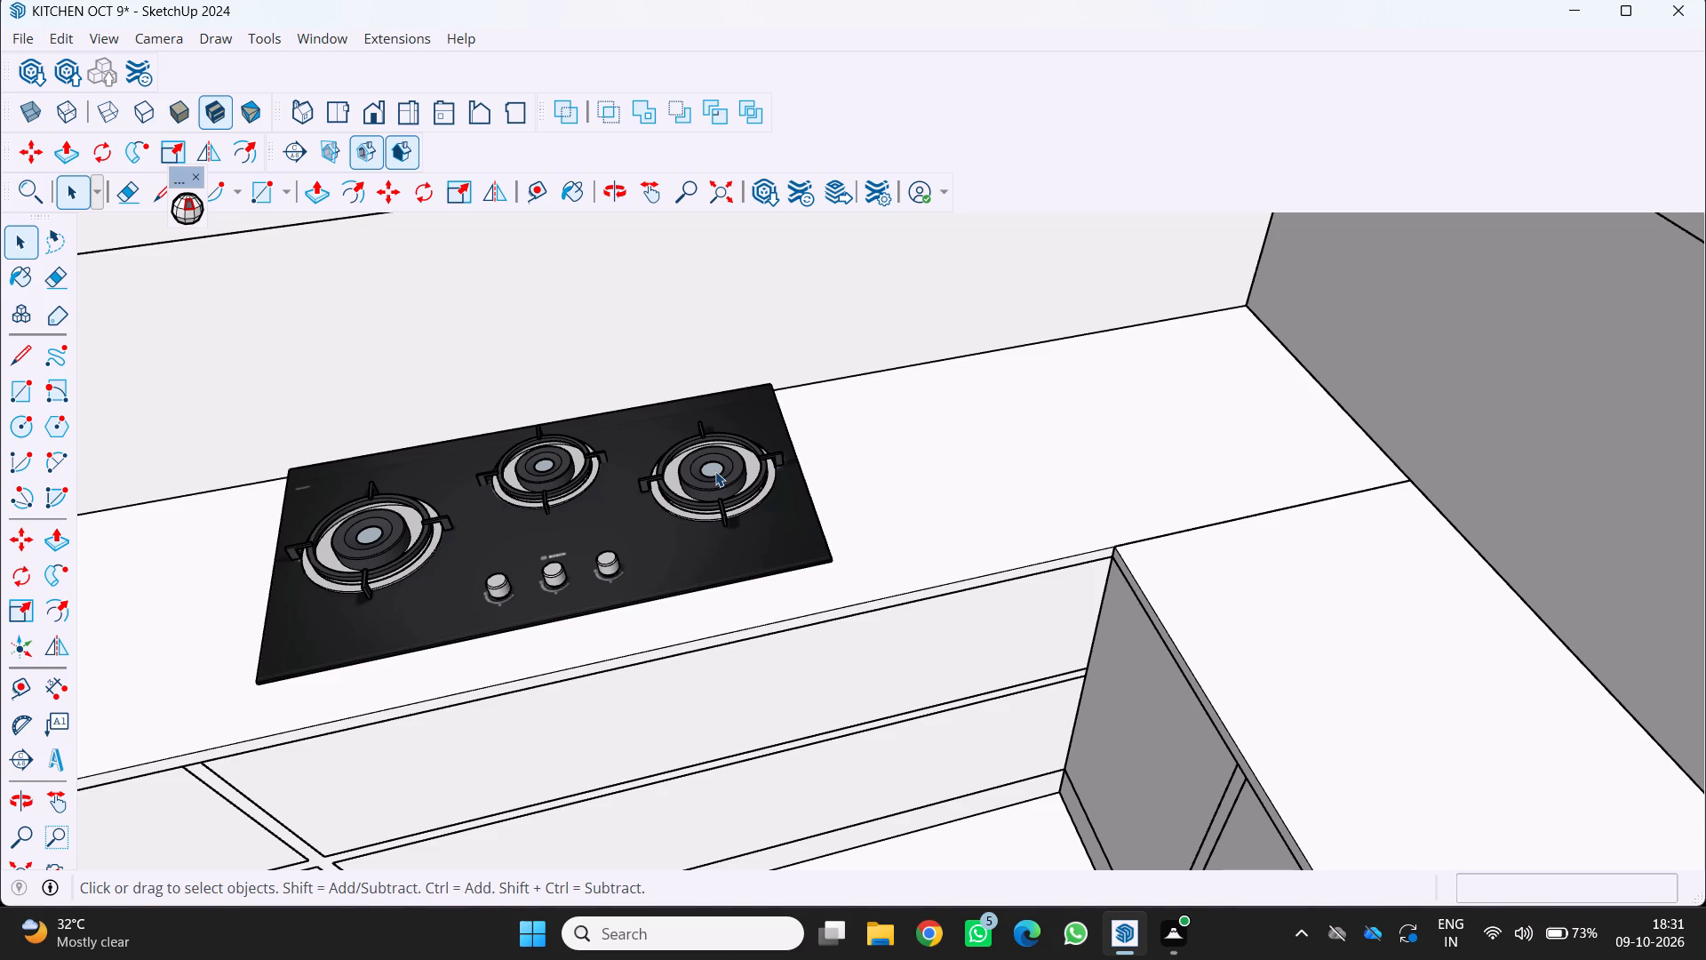
Examine the whole kitchen from outside, checking the stove, refrigerators, cabinets, shelves and sink counter from several angles.
scroll(695, 536, down, 10)
middle_click(691, 538)
middle_drag(697, 536, 721, 490)
middle_drag(726, 478, 734, 465)
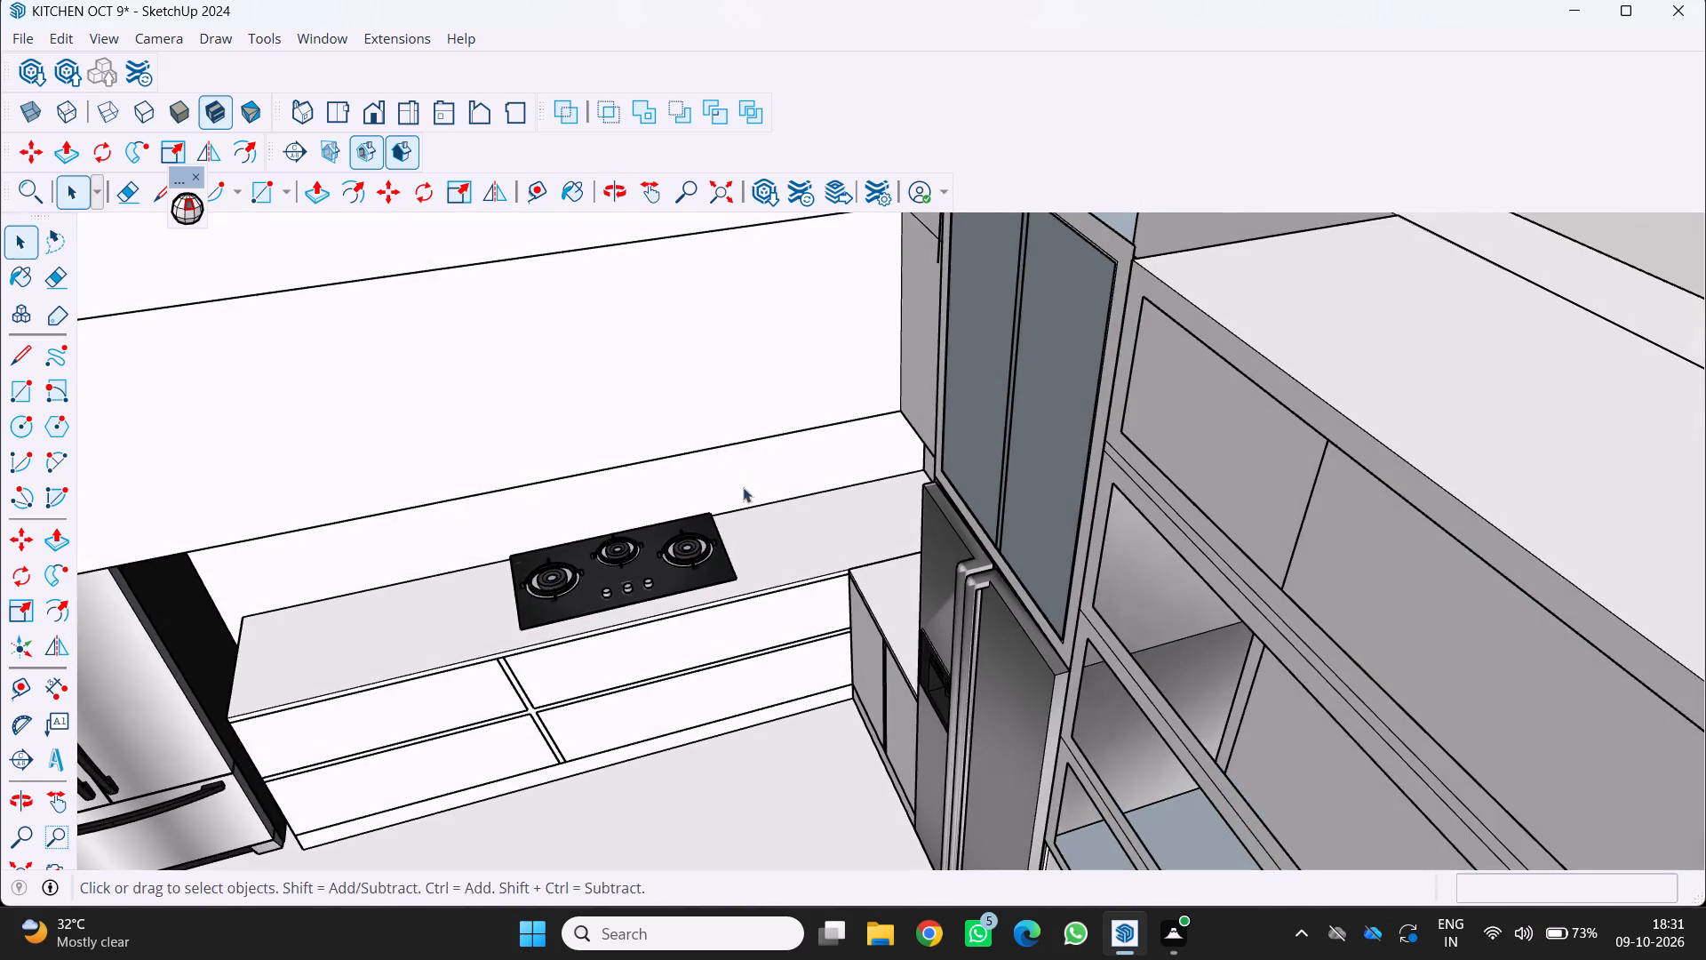
scroll(773, 584, down, 3)
middle_drag(769, 587, 867, 543)
scroll(652, 618, up, 1)
scroll(690, 580, down, 5)
middle_drag(693, 580, 701, 583)
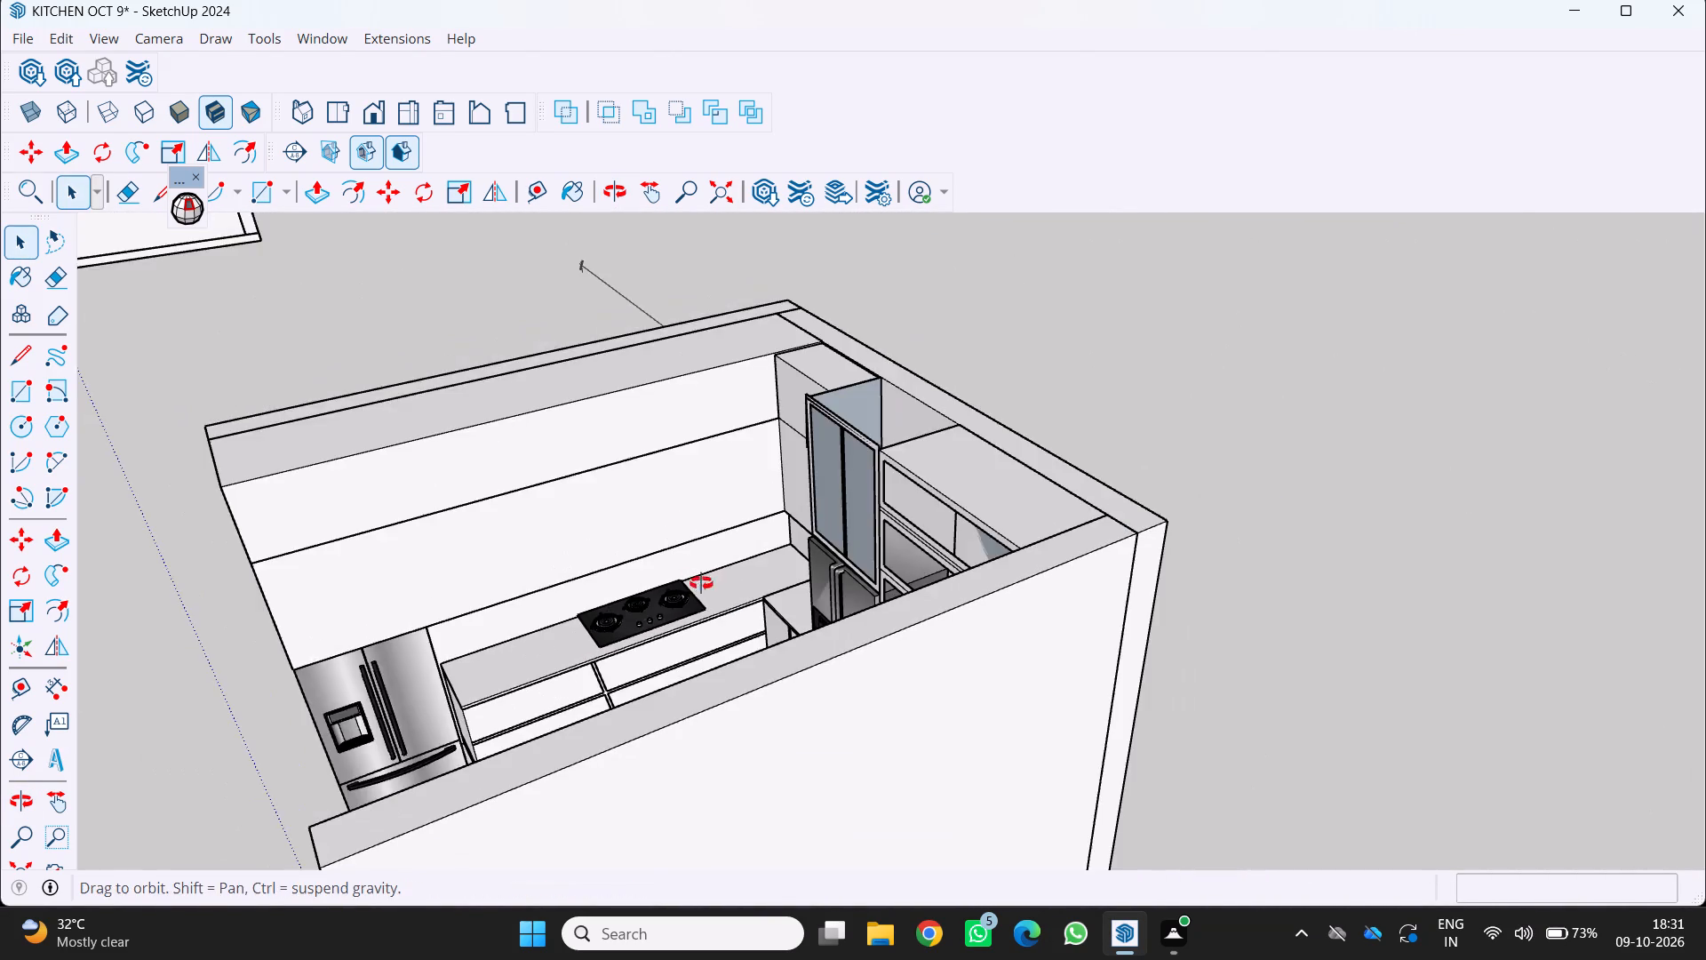
middle_drag(701, 583, 987, 499)
scroll(868, 583, down, 4)
middle_drag(863, 586, 957, 486)
middle_click(965, 483)
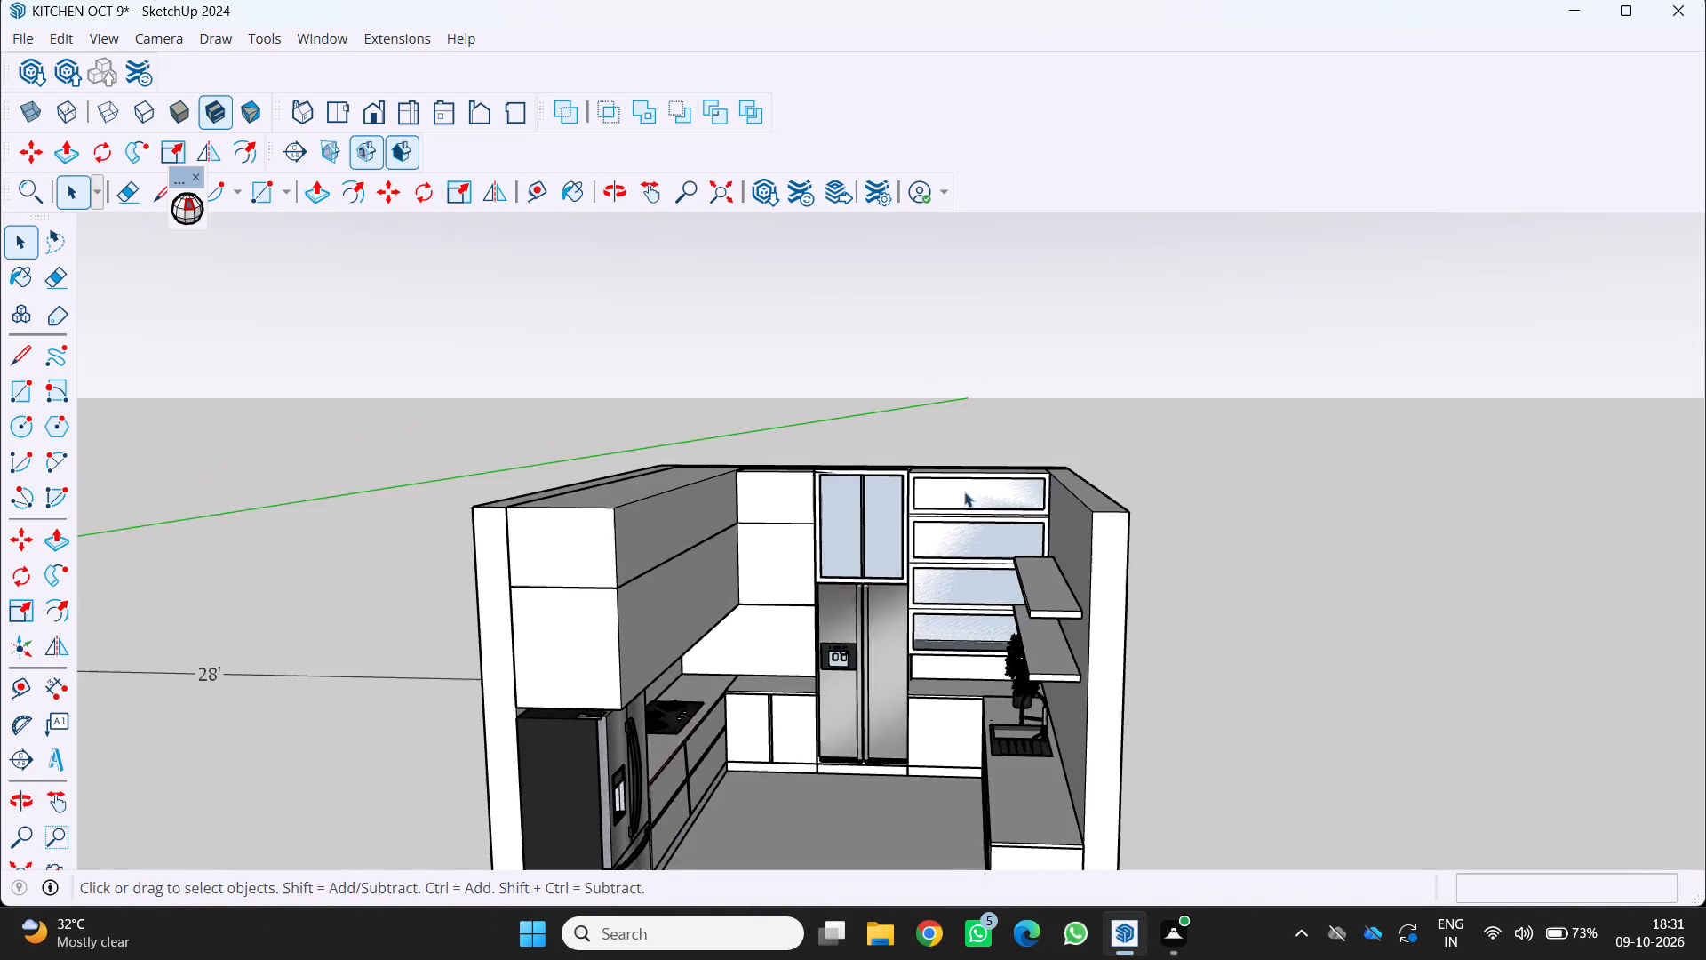
scroll(889, 596, down, 4)
middle_drag(892, 644, 953, 716)
middle_click(953, 716)
middle_click(953, 716)
scroll(1016, 720, up, 3)
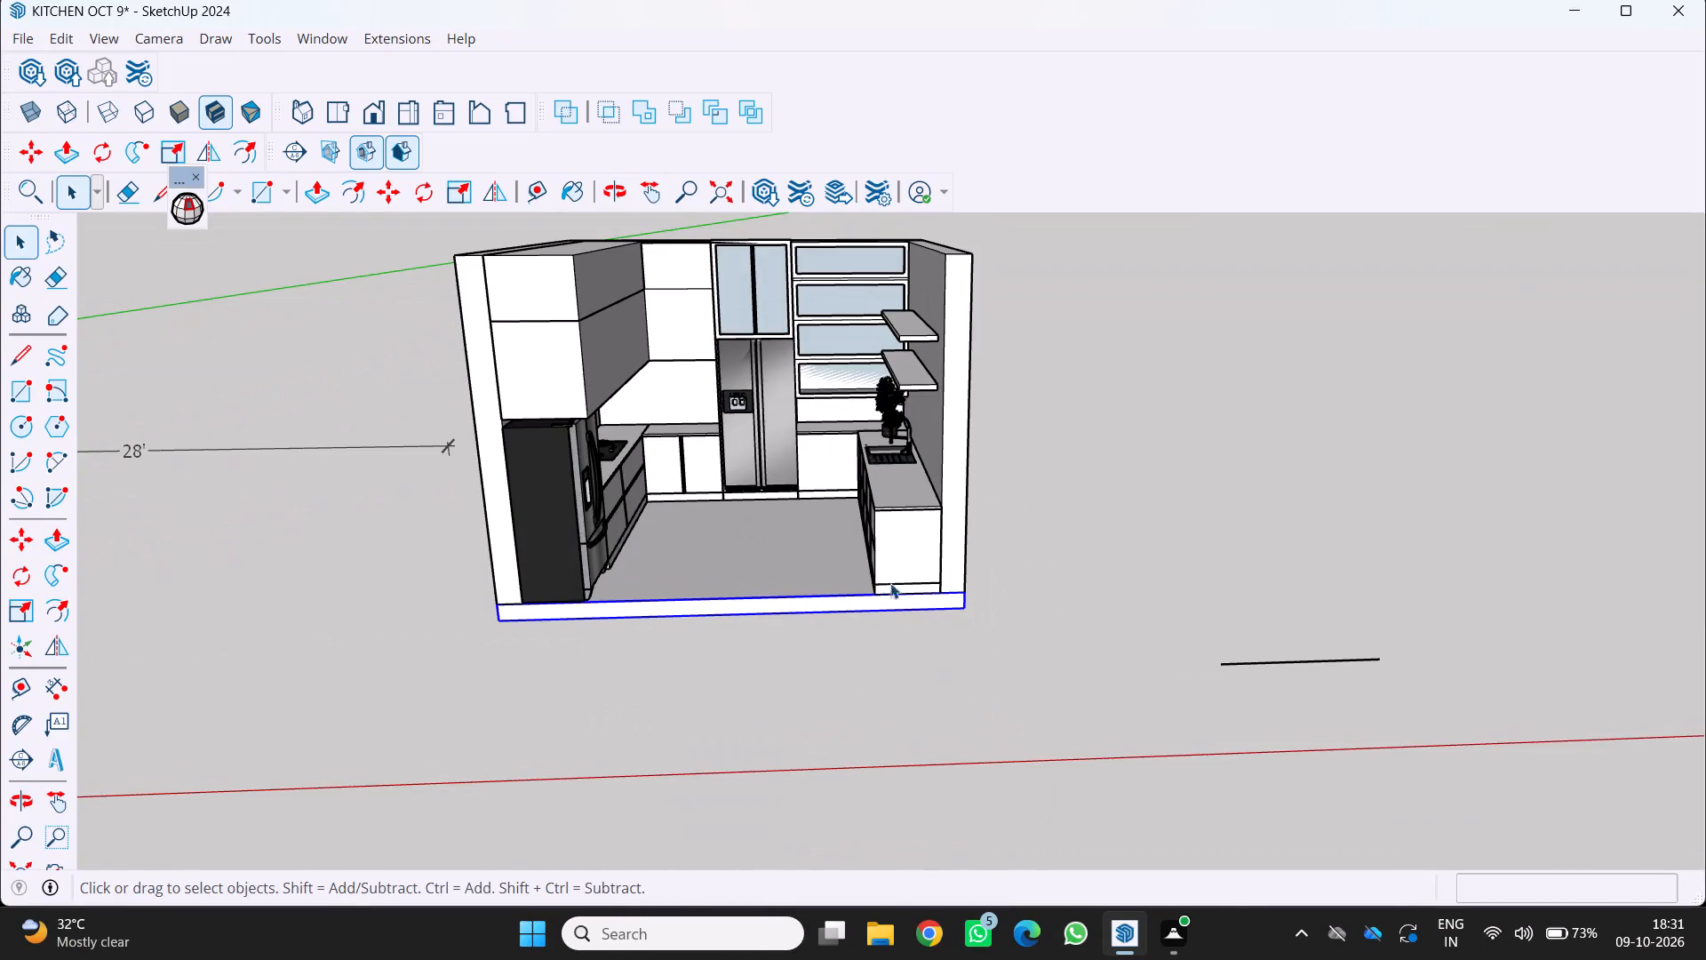
middle_drag(890, 583, 969, 624)
scroll(897, 586, up, 1)
middle_click(969, 624)
middle_drag(969, 624, 977, 627)
middle_drag(836, 576, 690, 583)
scroll(676, 580, down, 5)
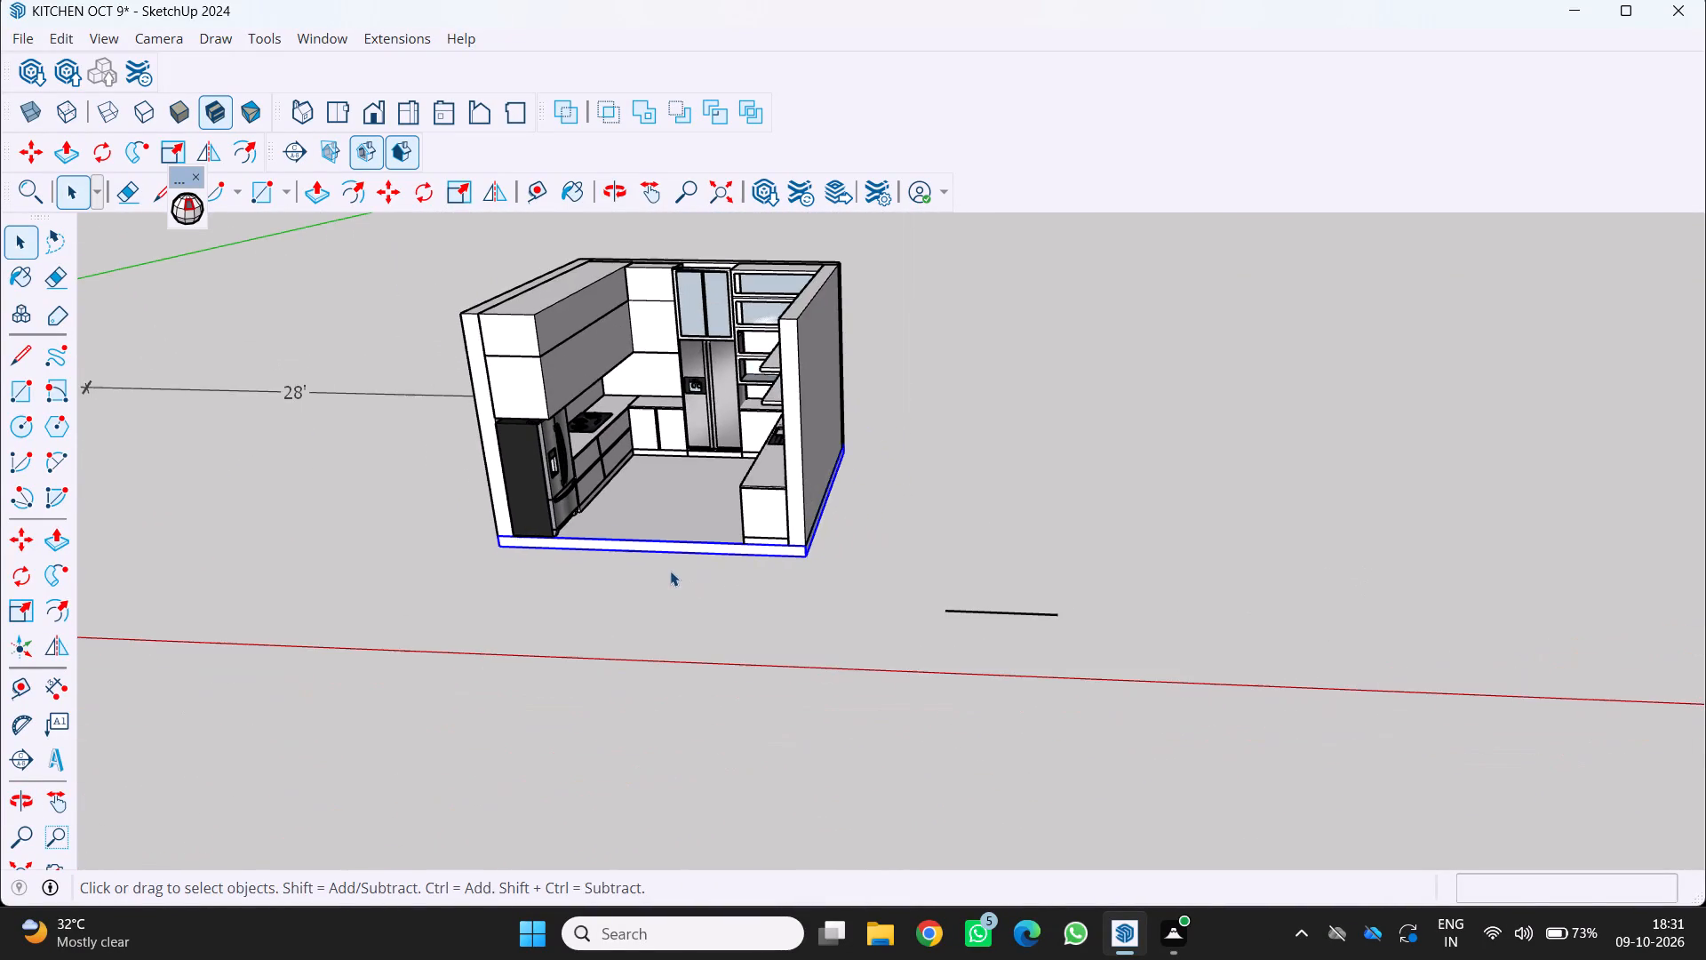
middle_drag(685, 508, 745, 461)
scroll(745, 461, up, 1)
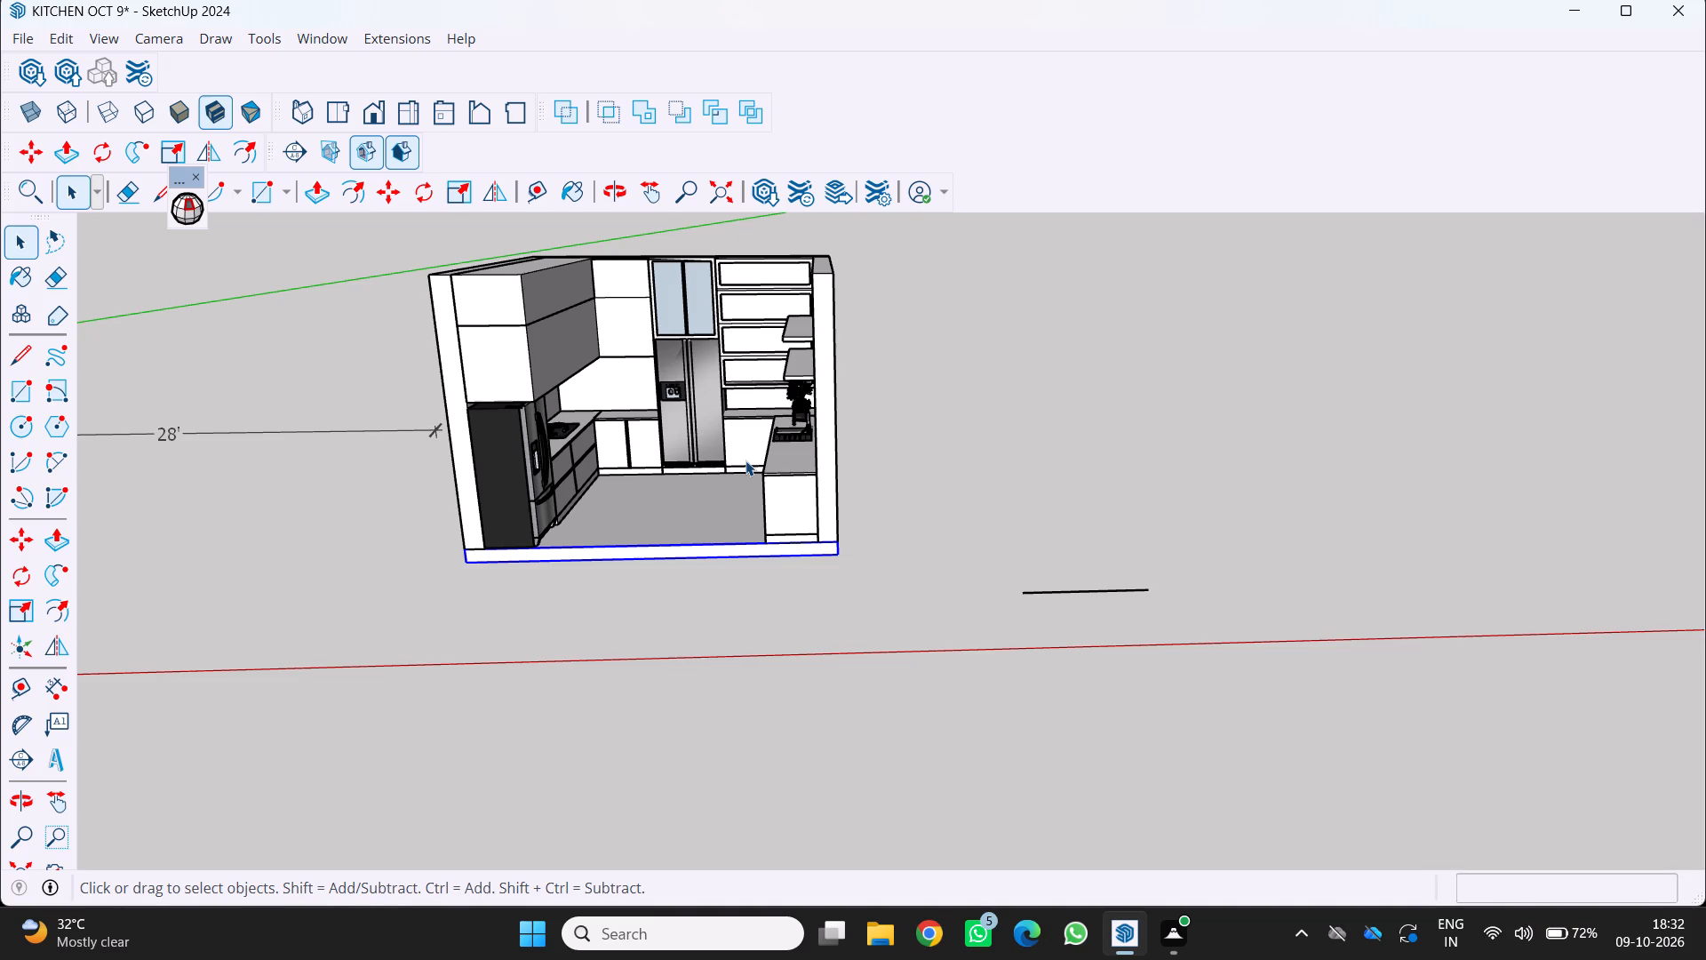
middle_drag(743, 364, 893, 444)
scroll(698, 316, up, 2)
scroll(709, 309, down, 1)
middle_drag(696, 332, 419, 395)
scroll(502, 303, up, 2)
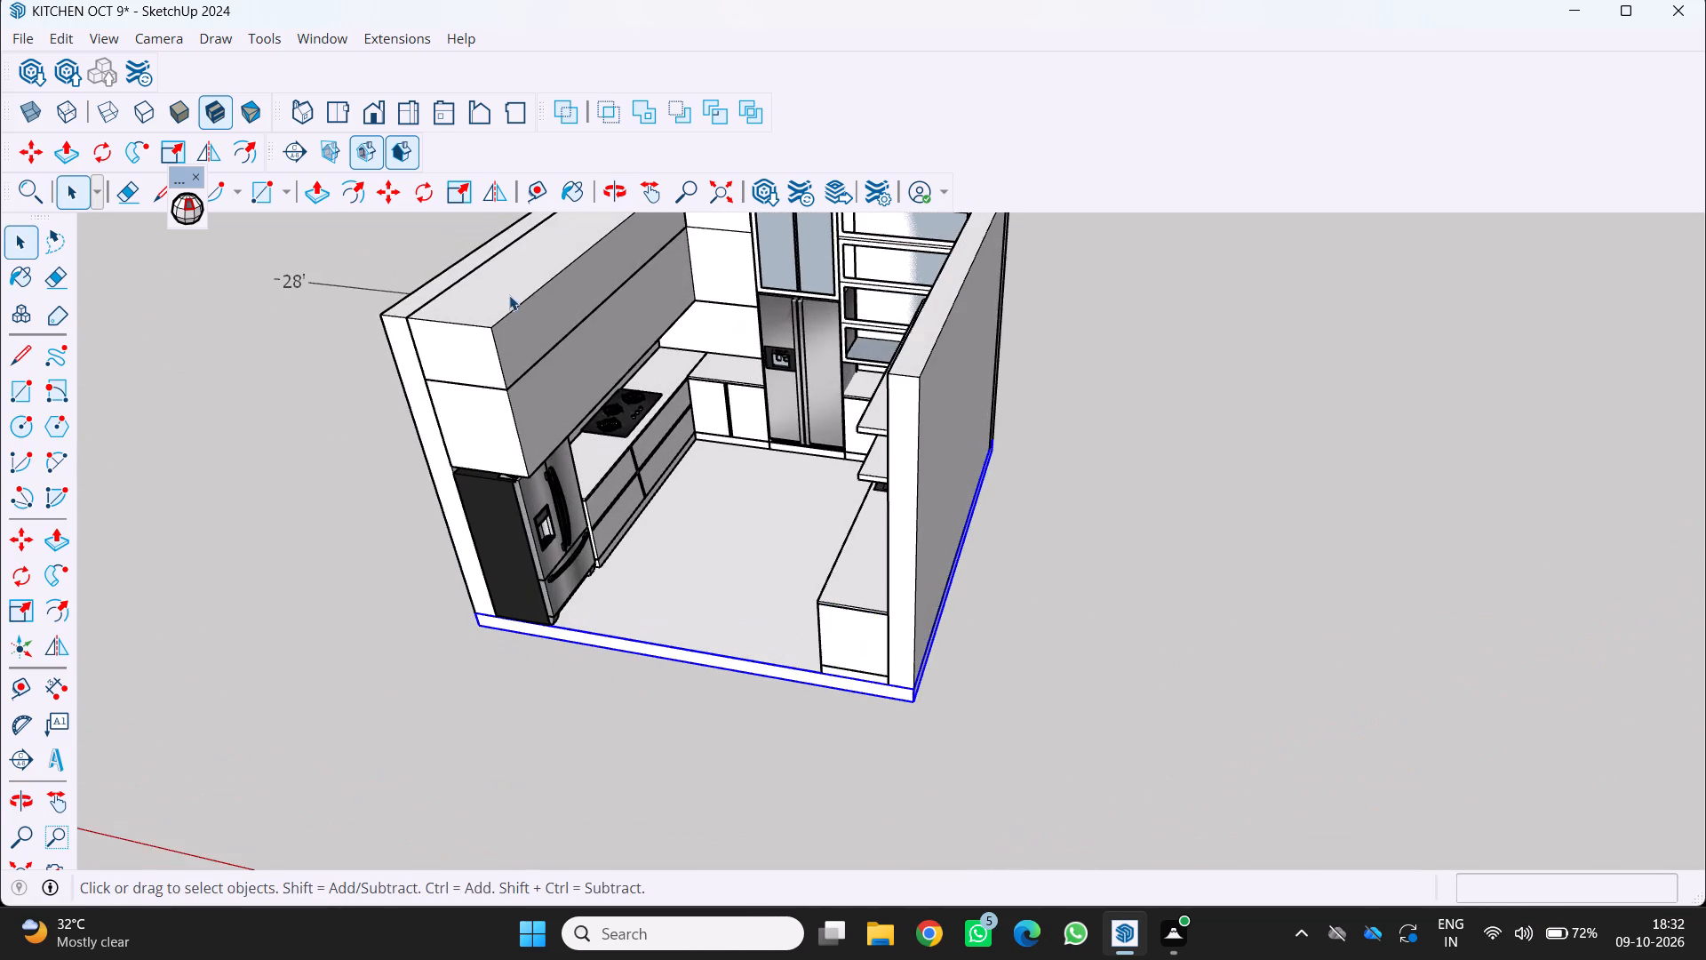
Activate Paint Bucket and pick the Field Square Tile material from the Tile collection.
middle_drag(509, 295, 538, 227)
key(space)
middle_drag(737, 640, 755, 460)
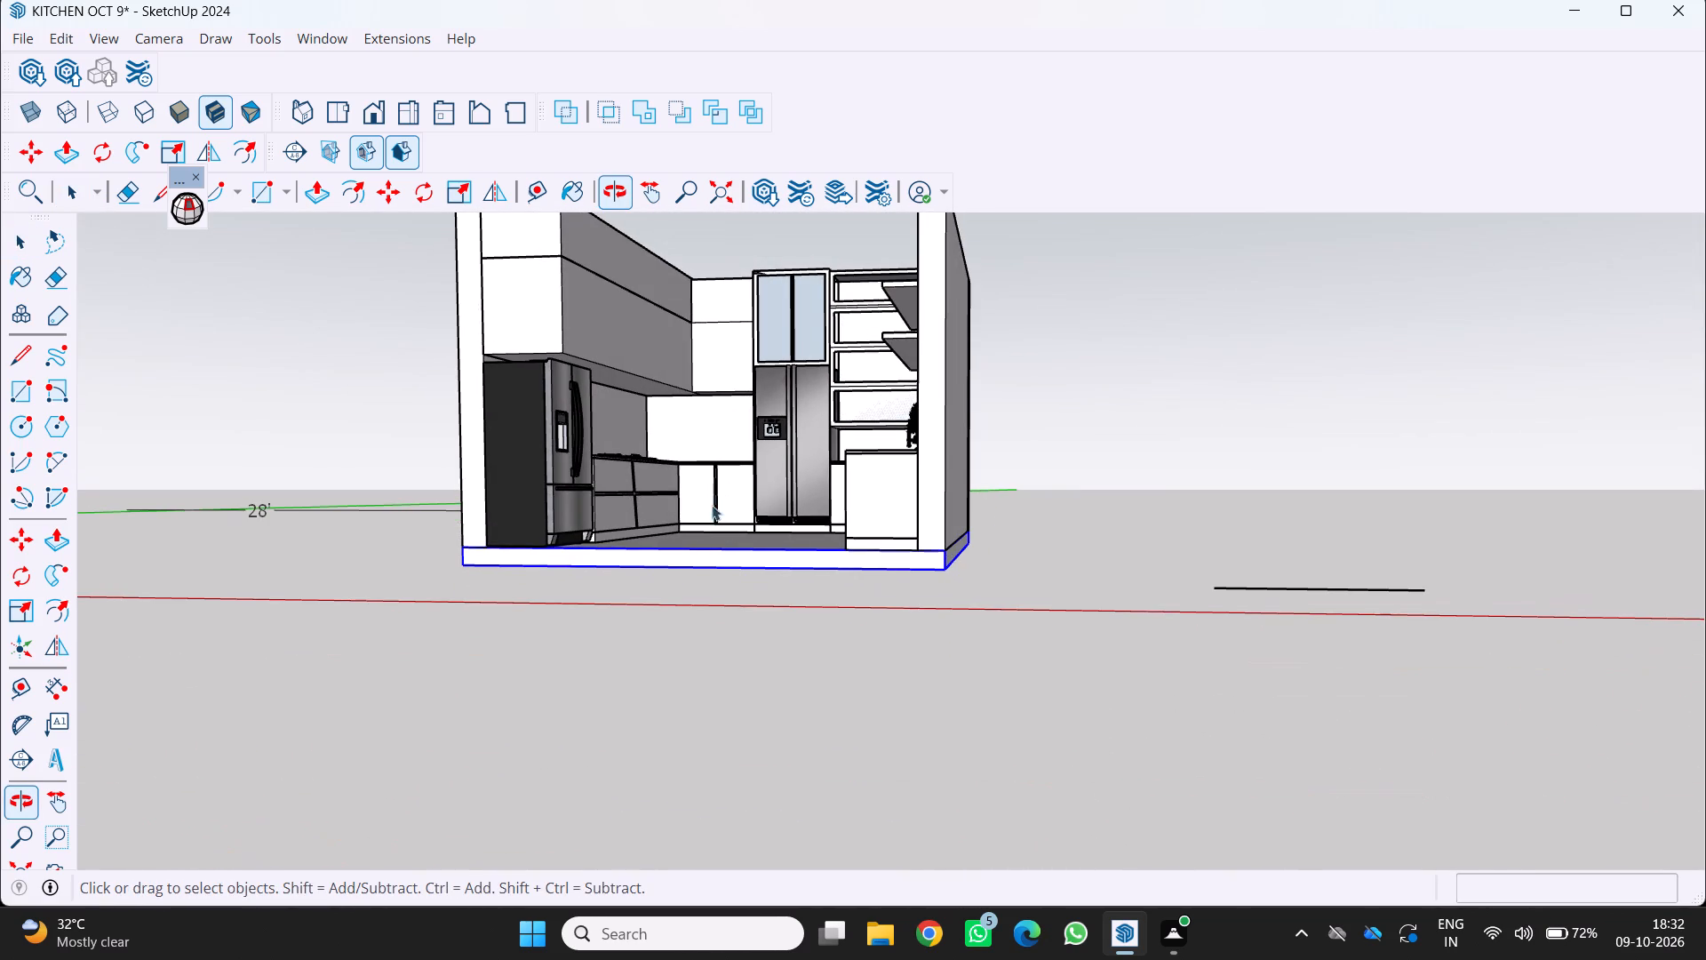
text(BN)
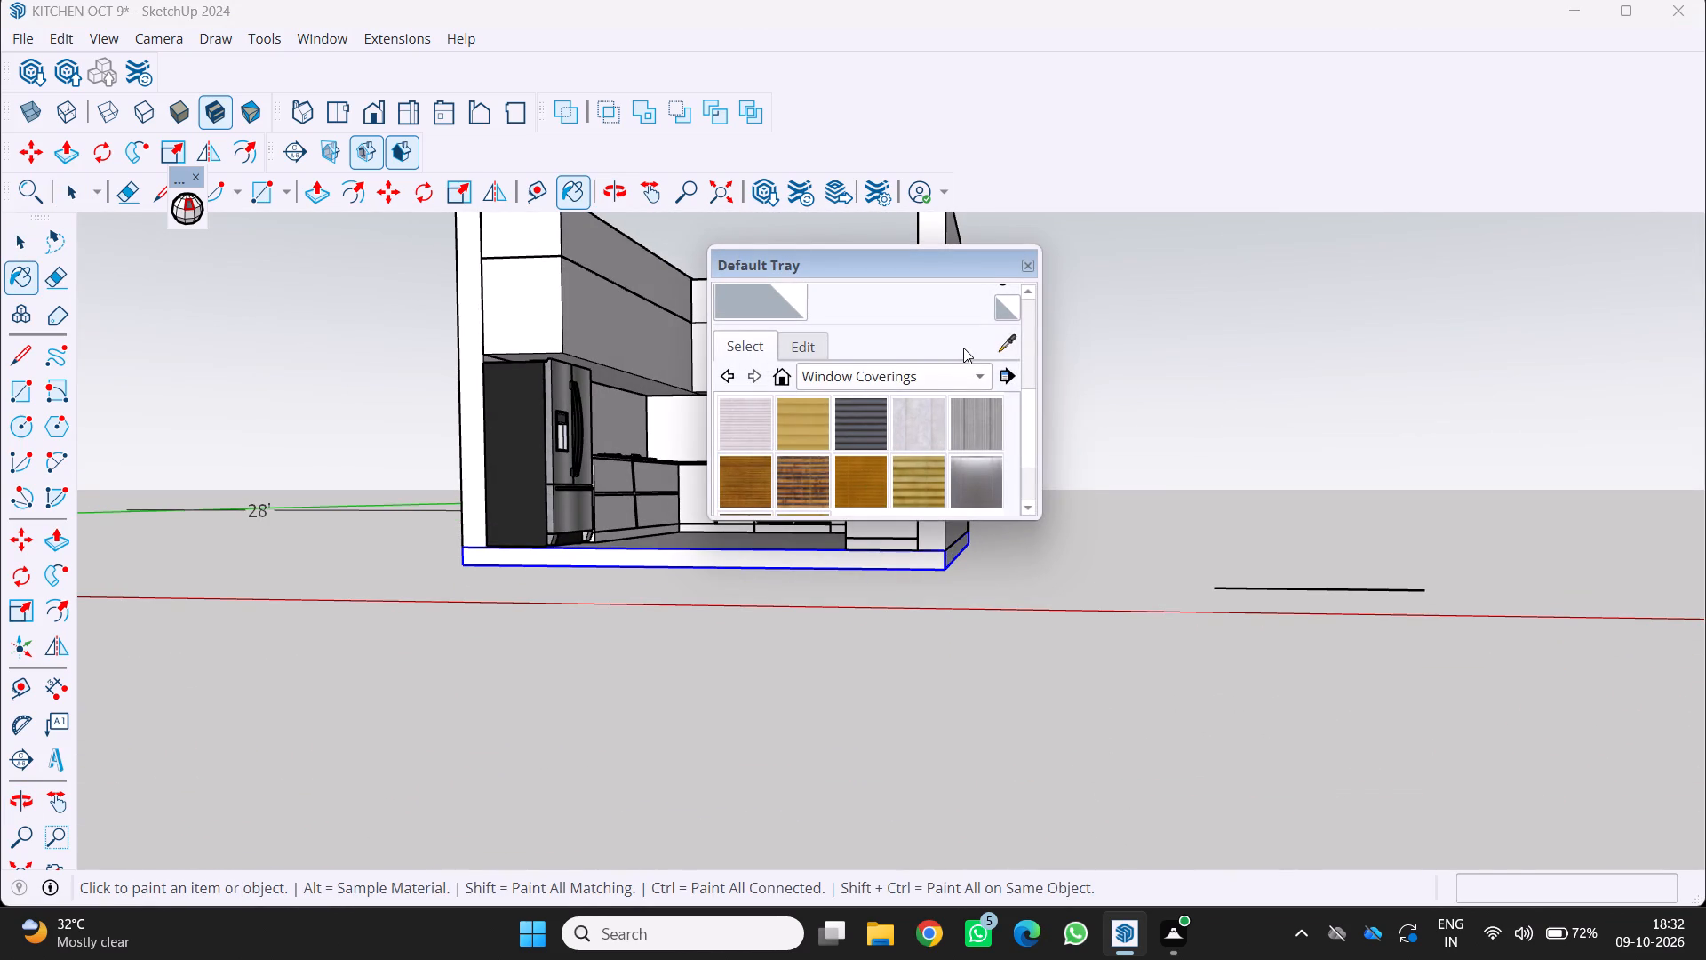
click(979, 372)
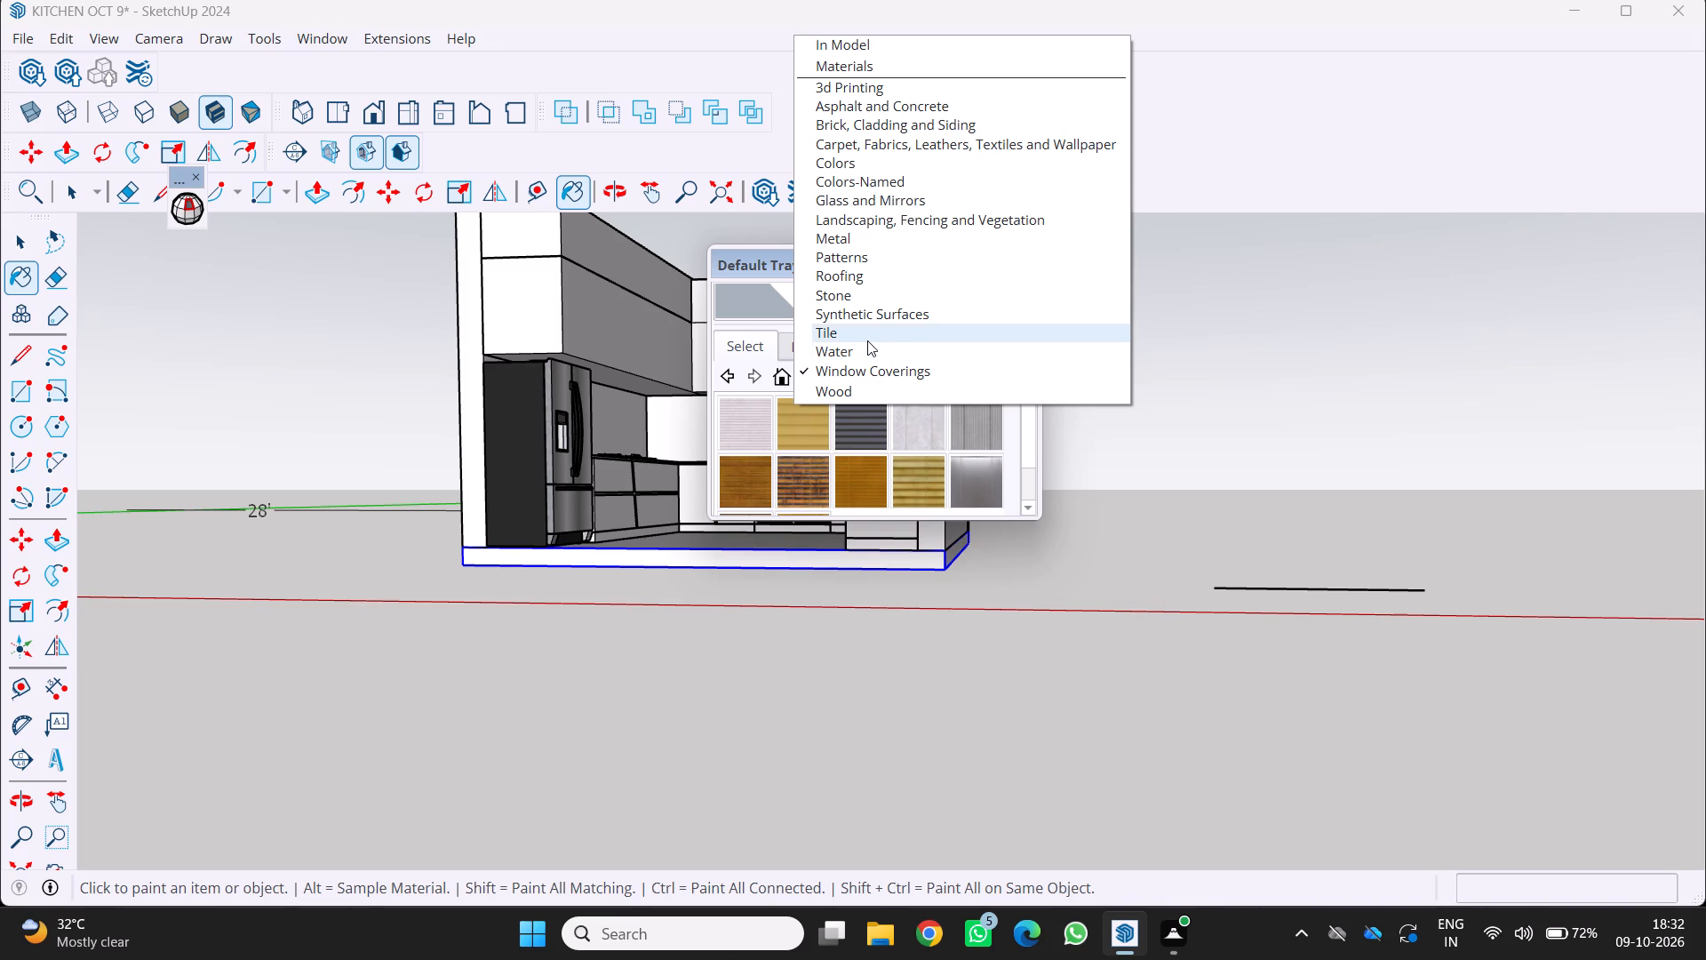
click(865, 340)
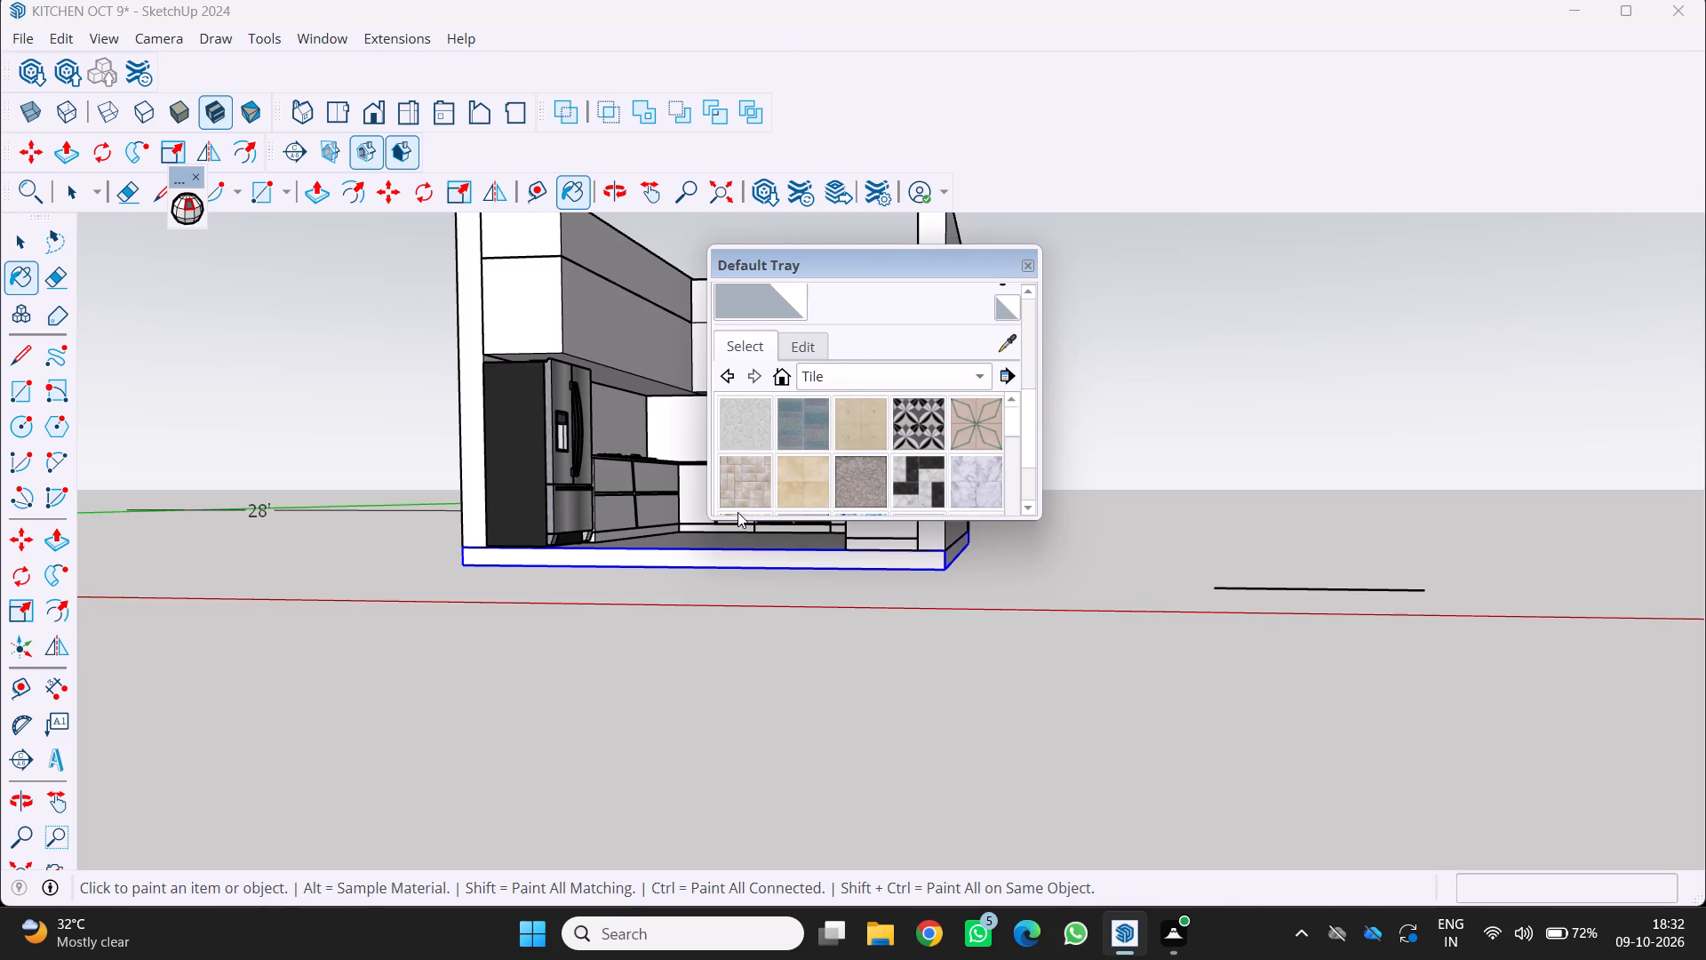
click(801, 490)
middle_drag(654, 459, 714, 523)
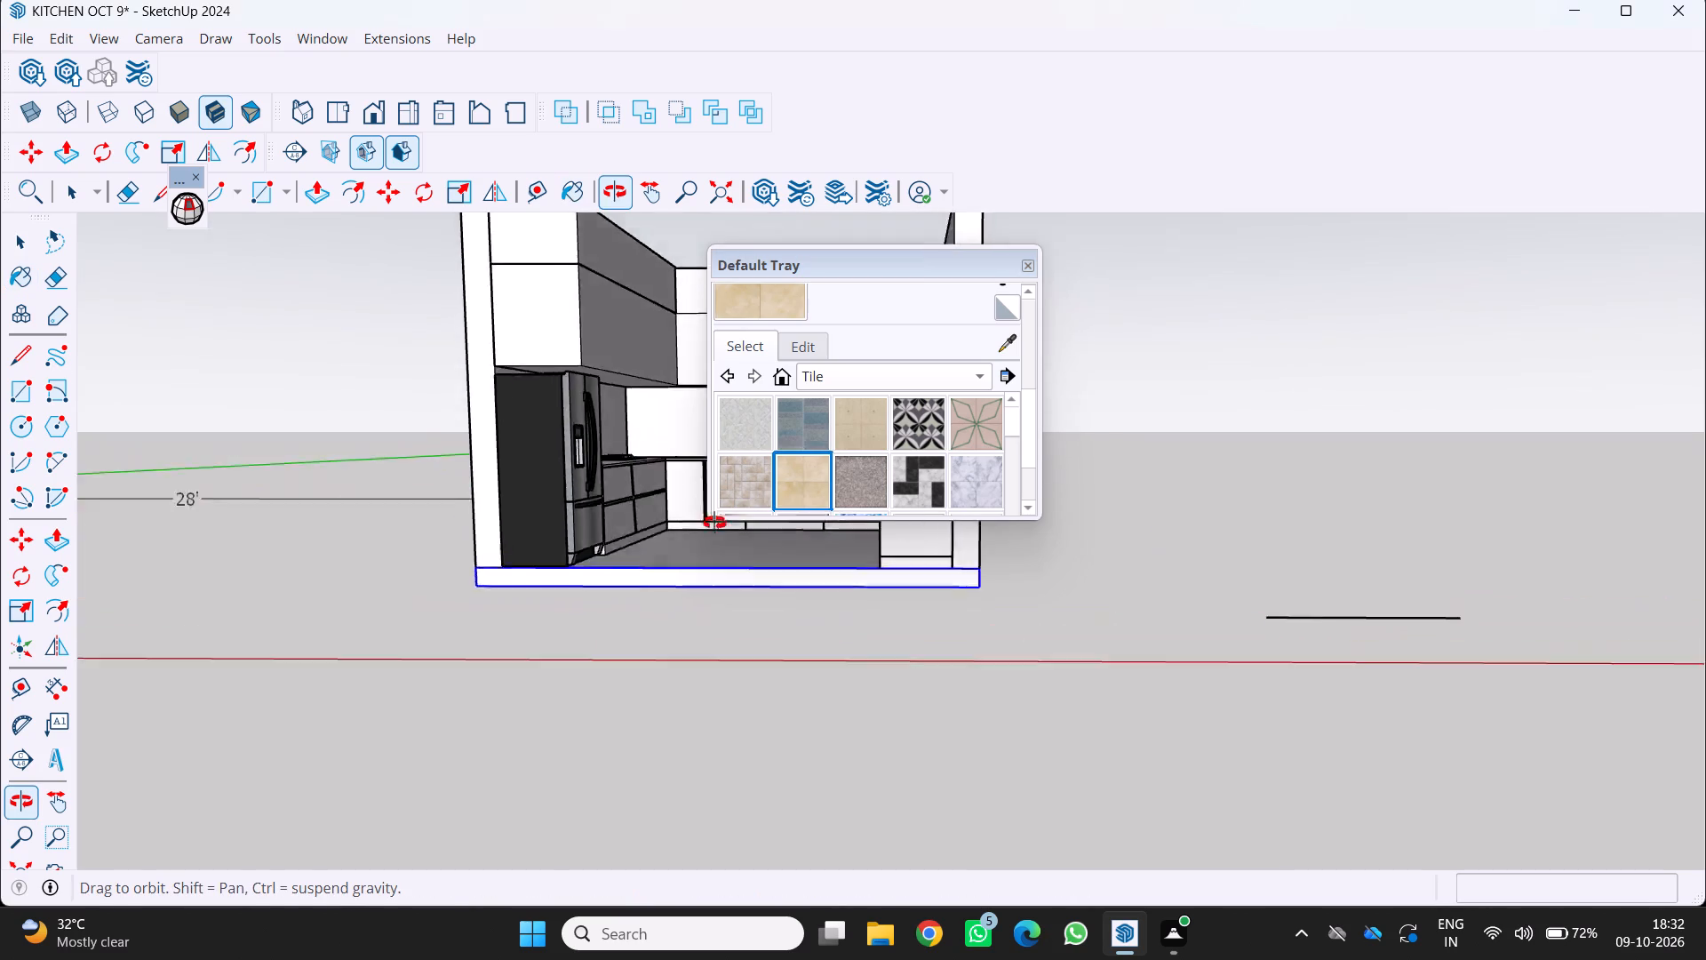
middle_drag(714, 523, 706, 671)
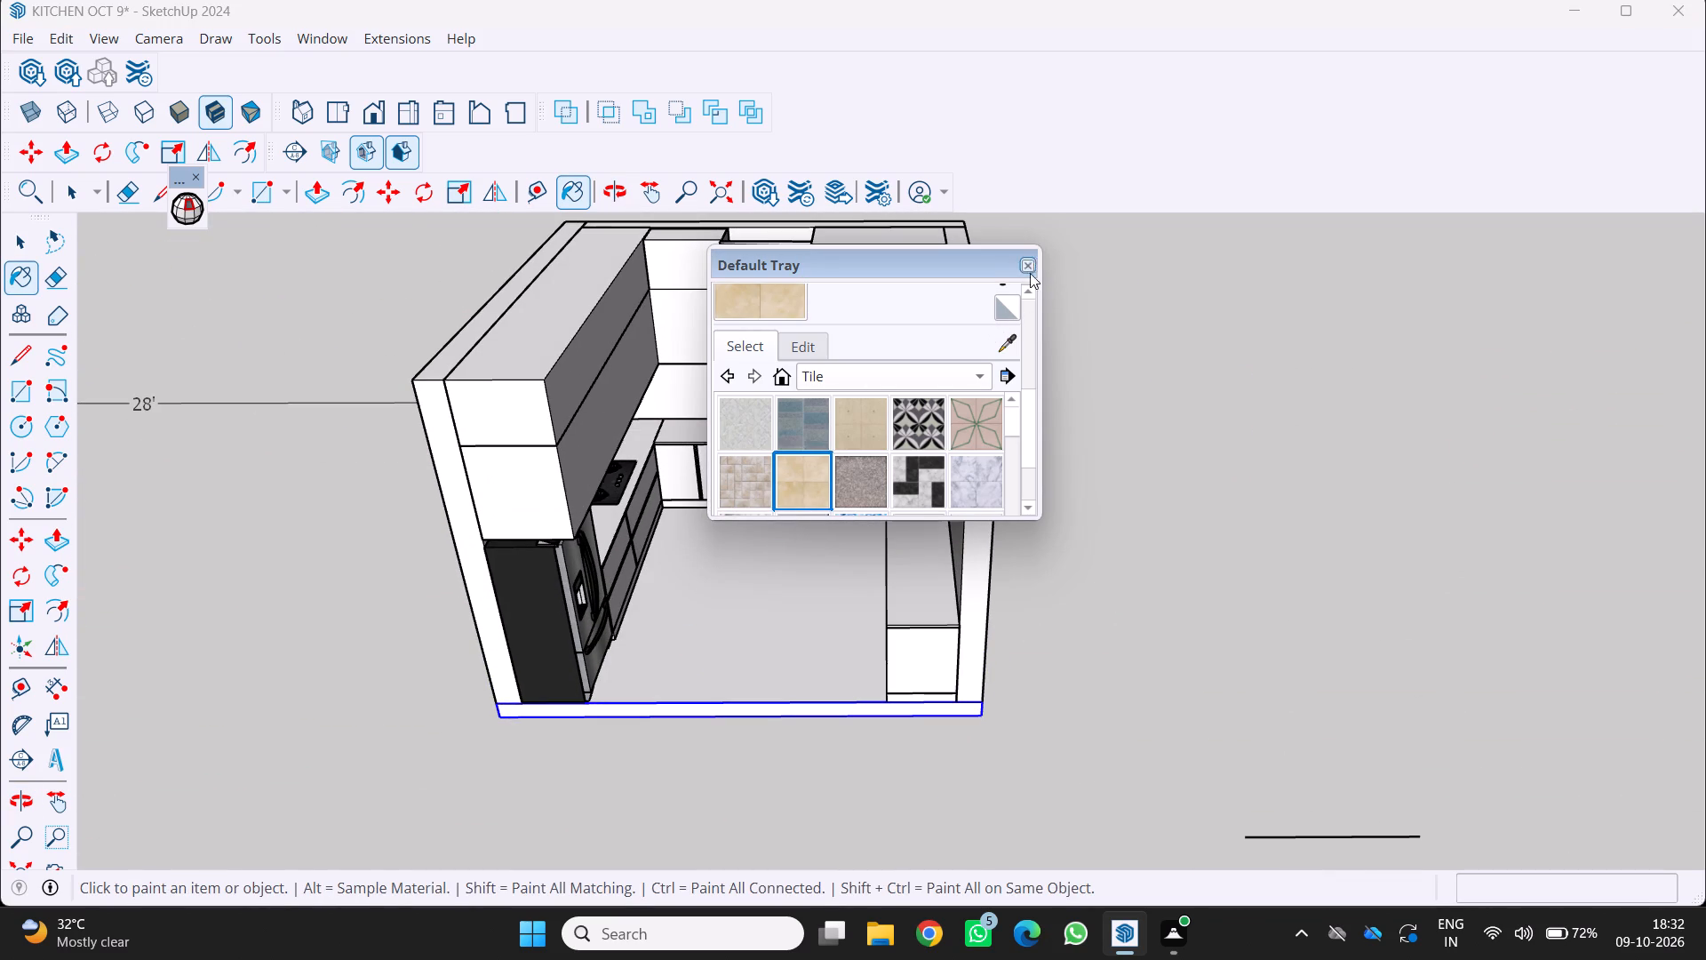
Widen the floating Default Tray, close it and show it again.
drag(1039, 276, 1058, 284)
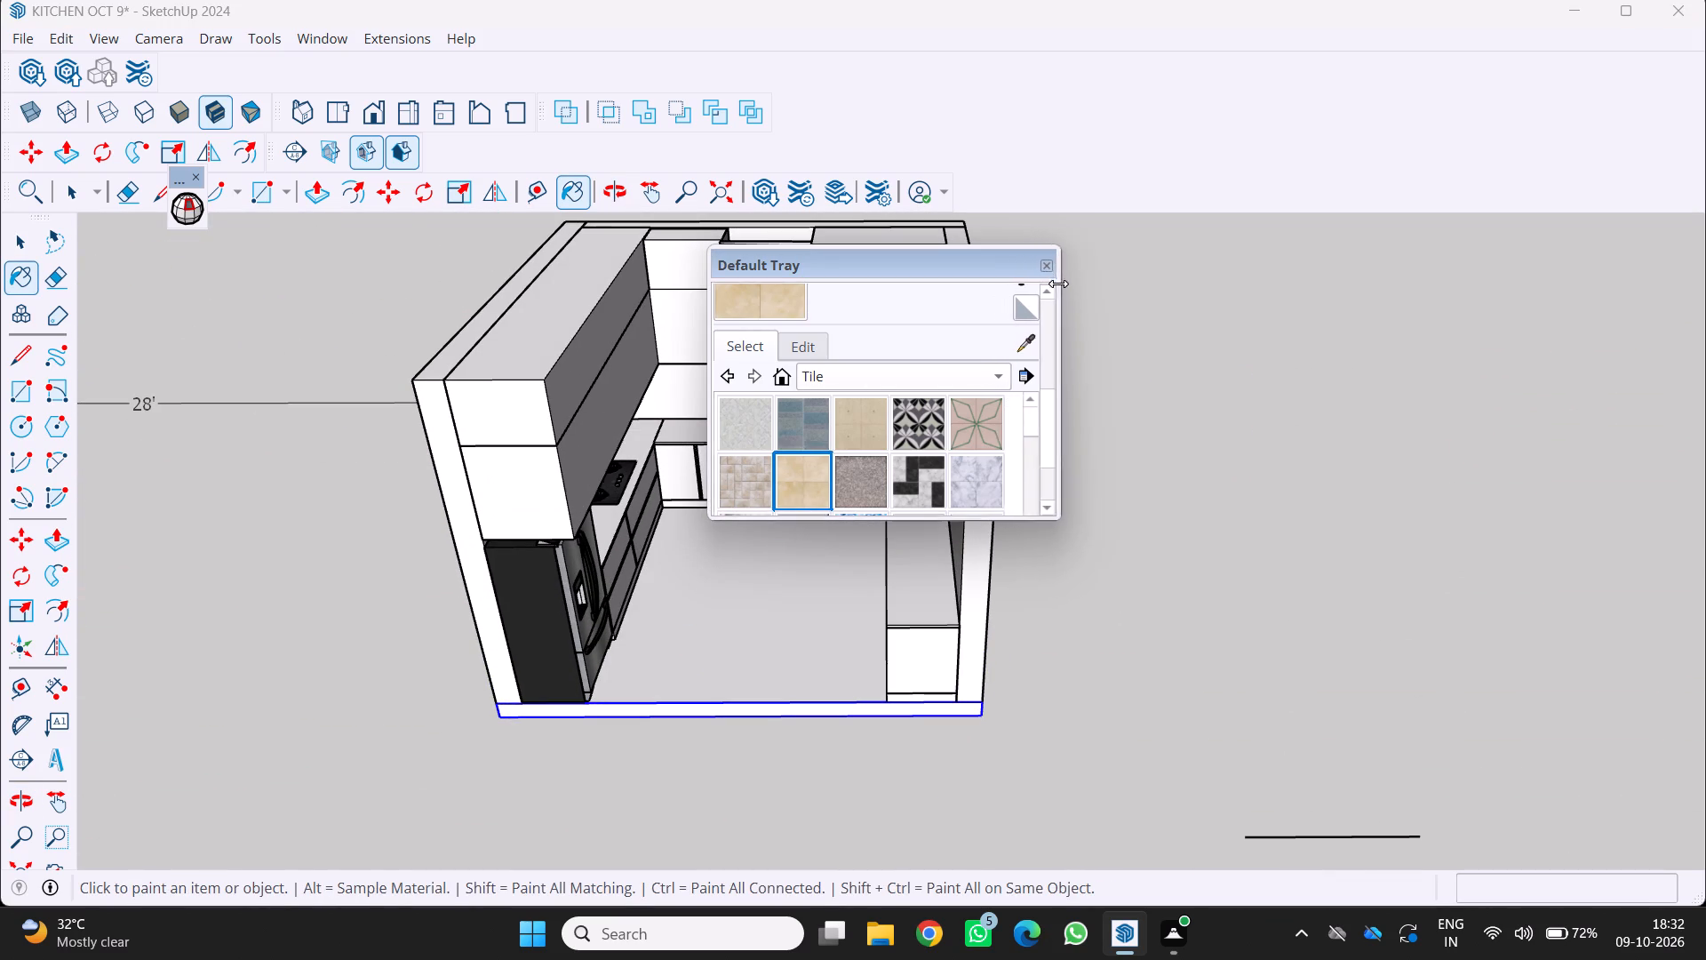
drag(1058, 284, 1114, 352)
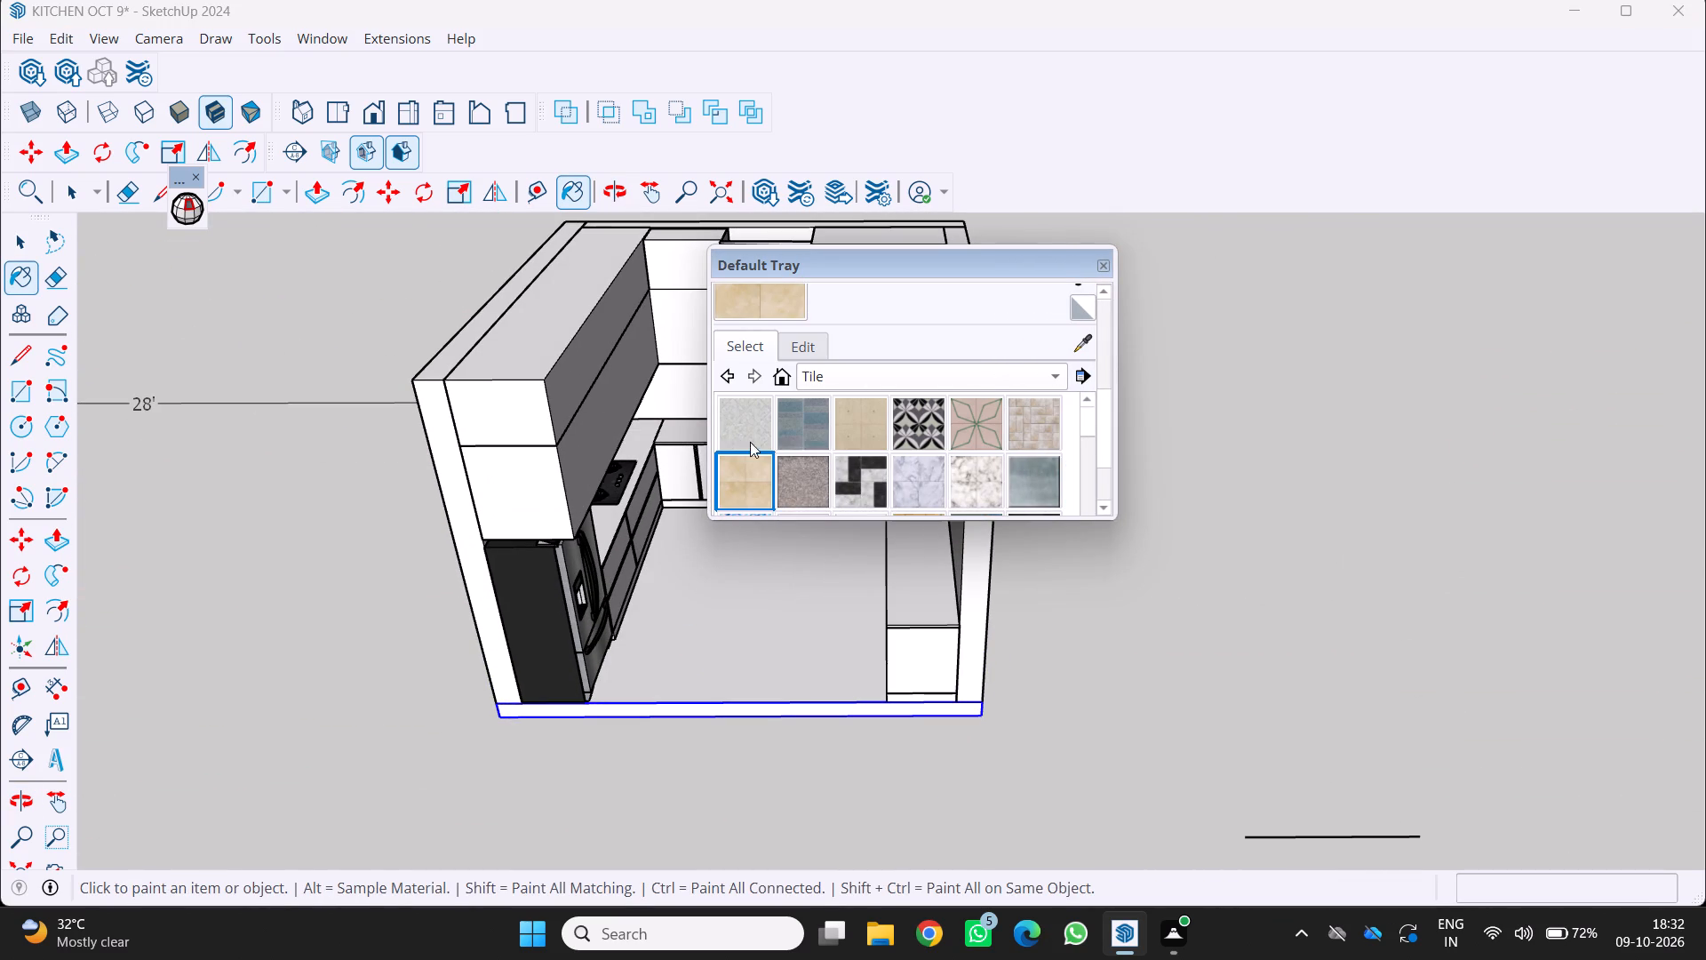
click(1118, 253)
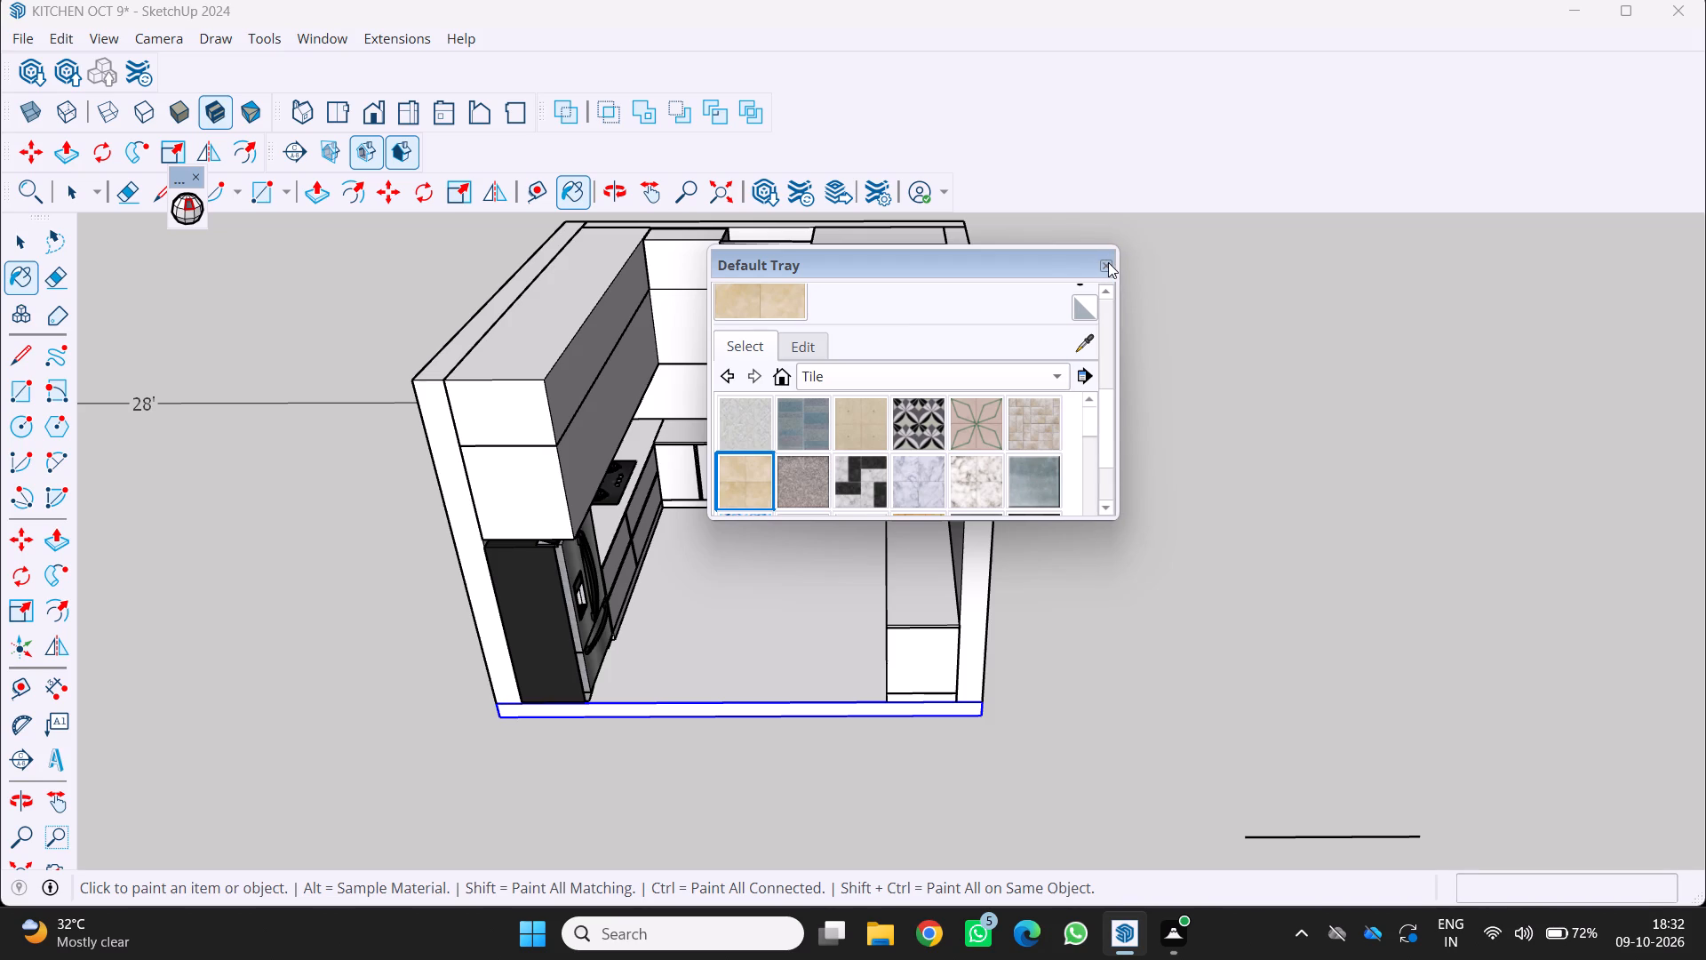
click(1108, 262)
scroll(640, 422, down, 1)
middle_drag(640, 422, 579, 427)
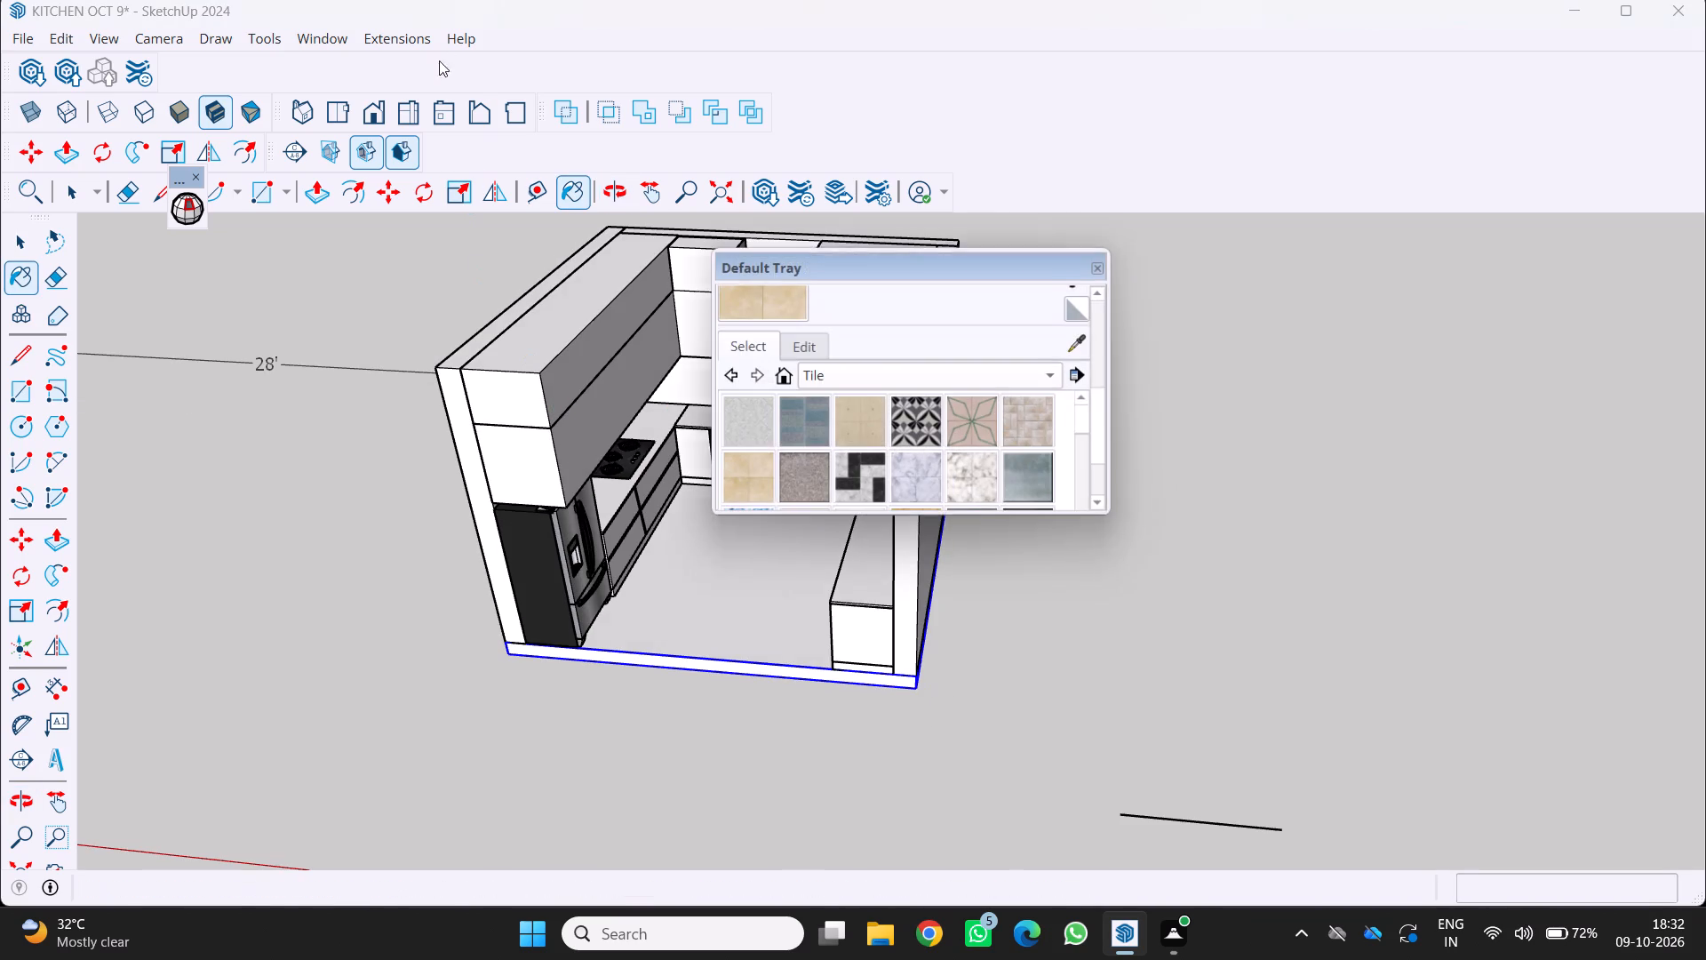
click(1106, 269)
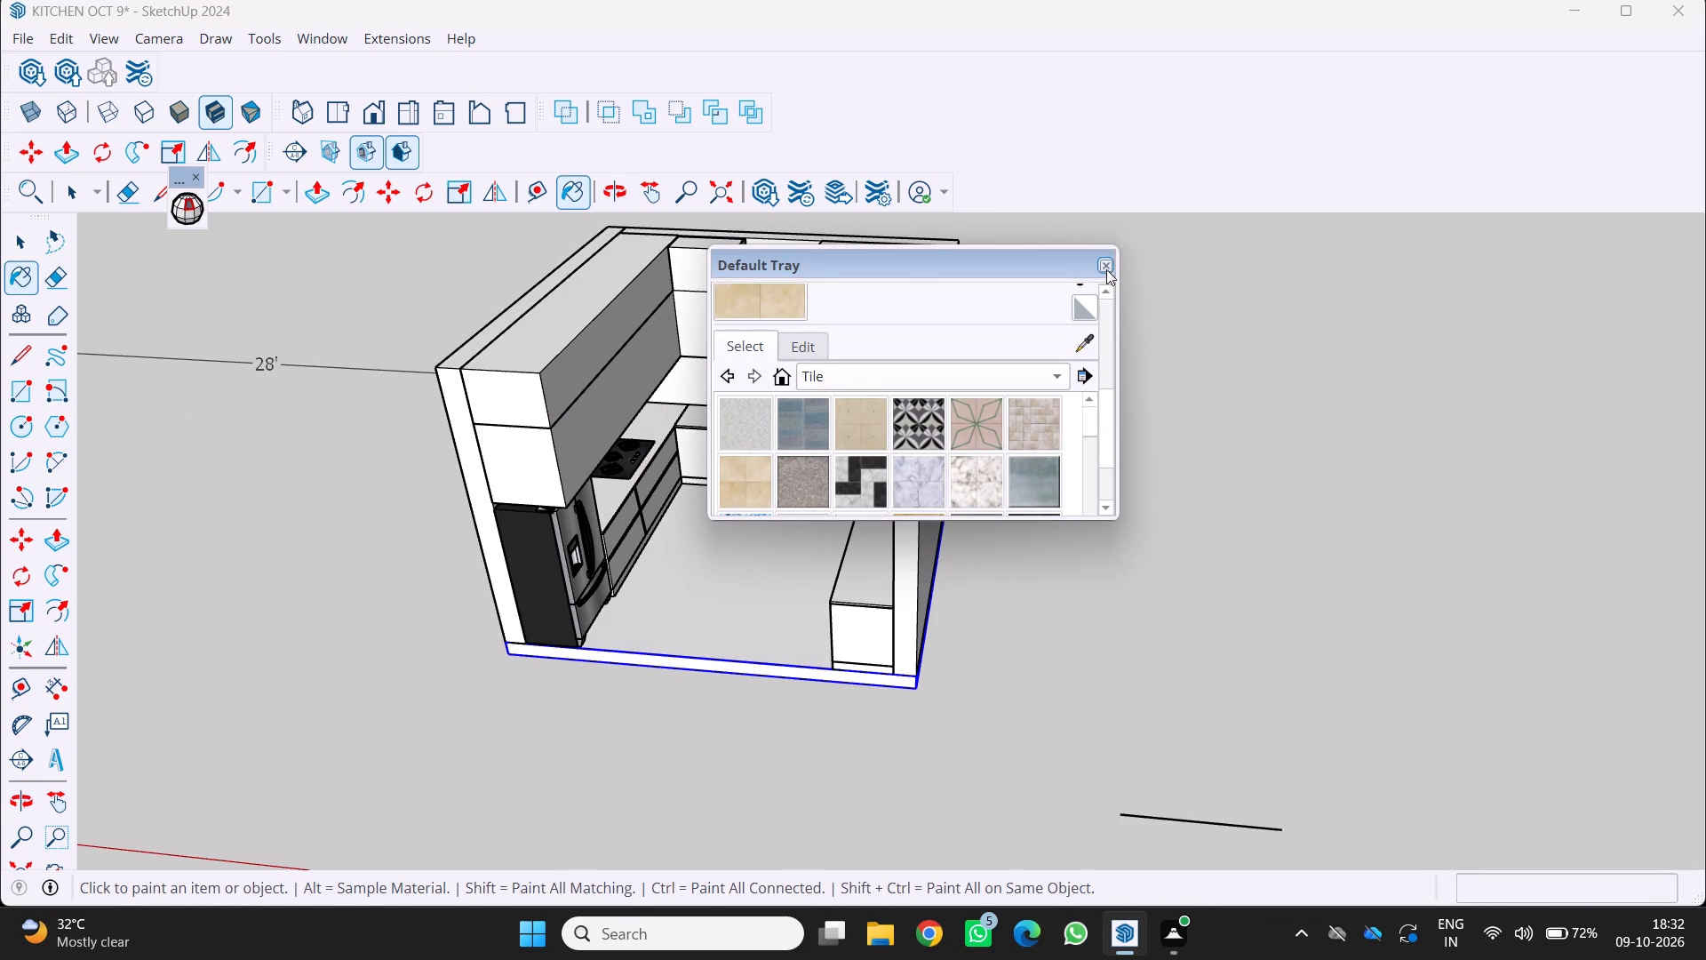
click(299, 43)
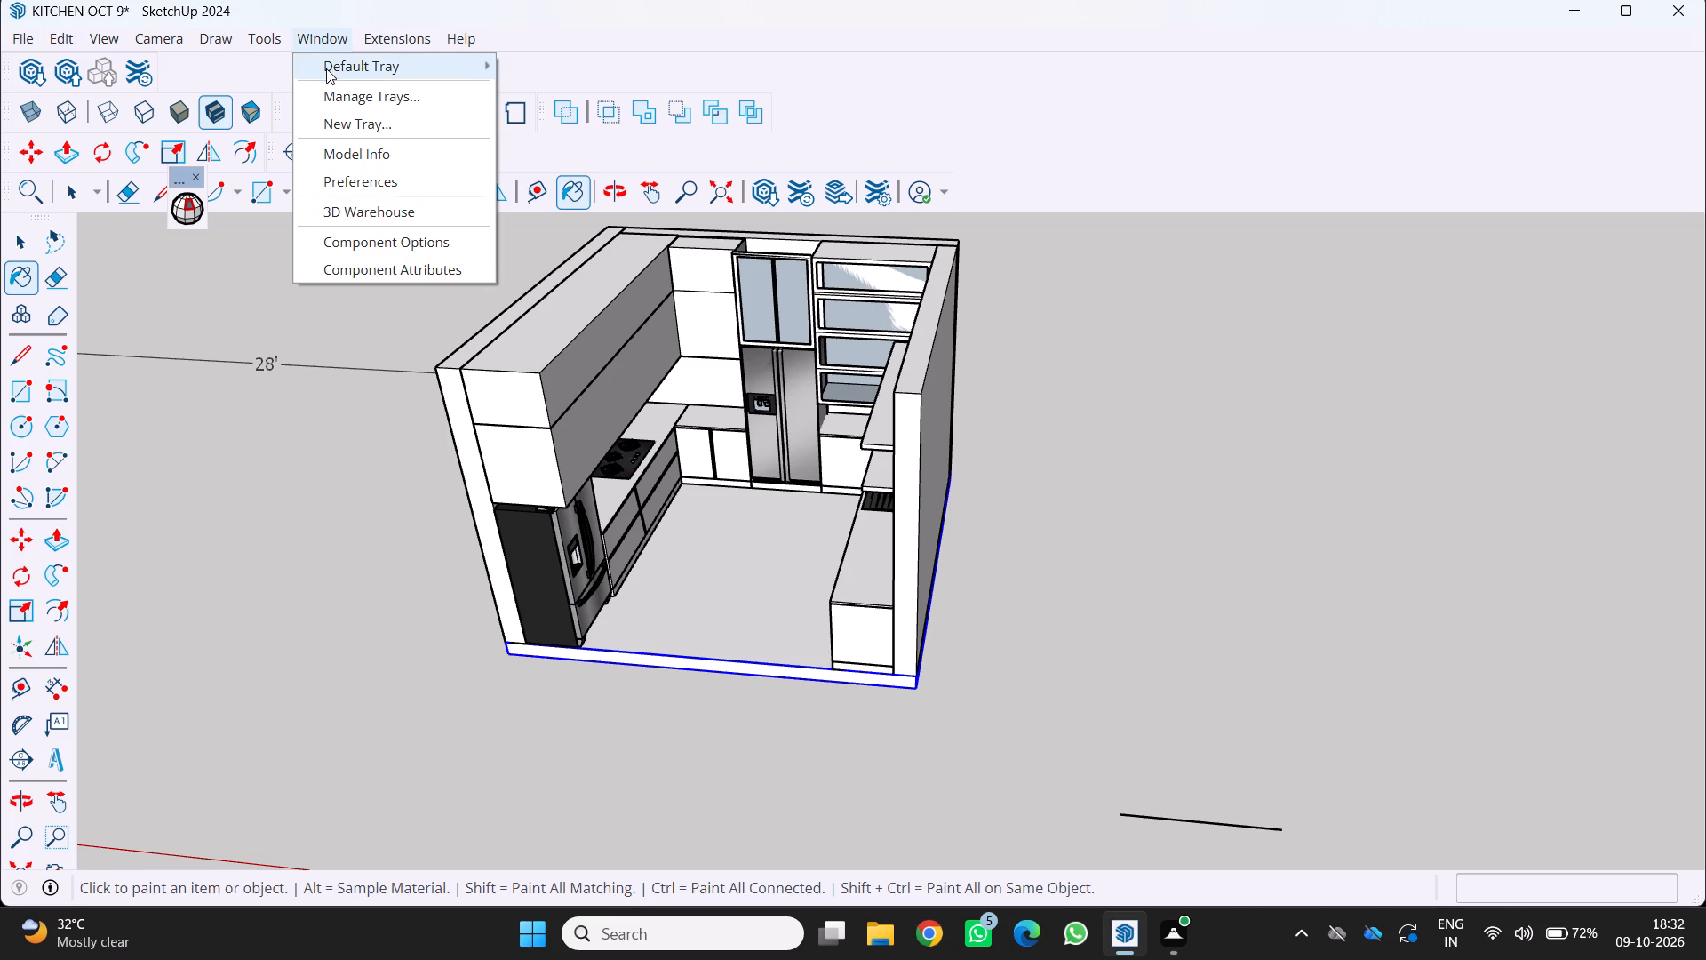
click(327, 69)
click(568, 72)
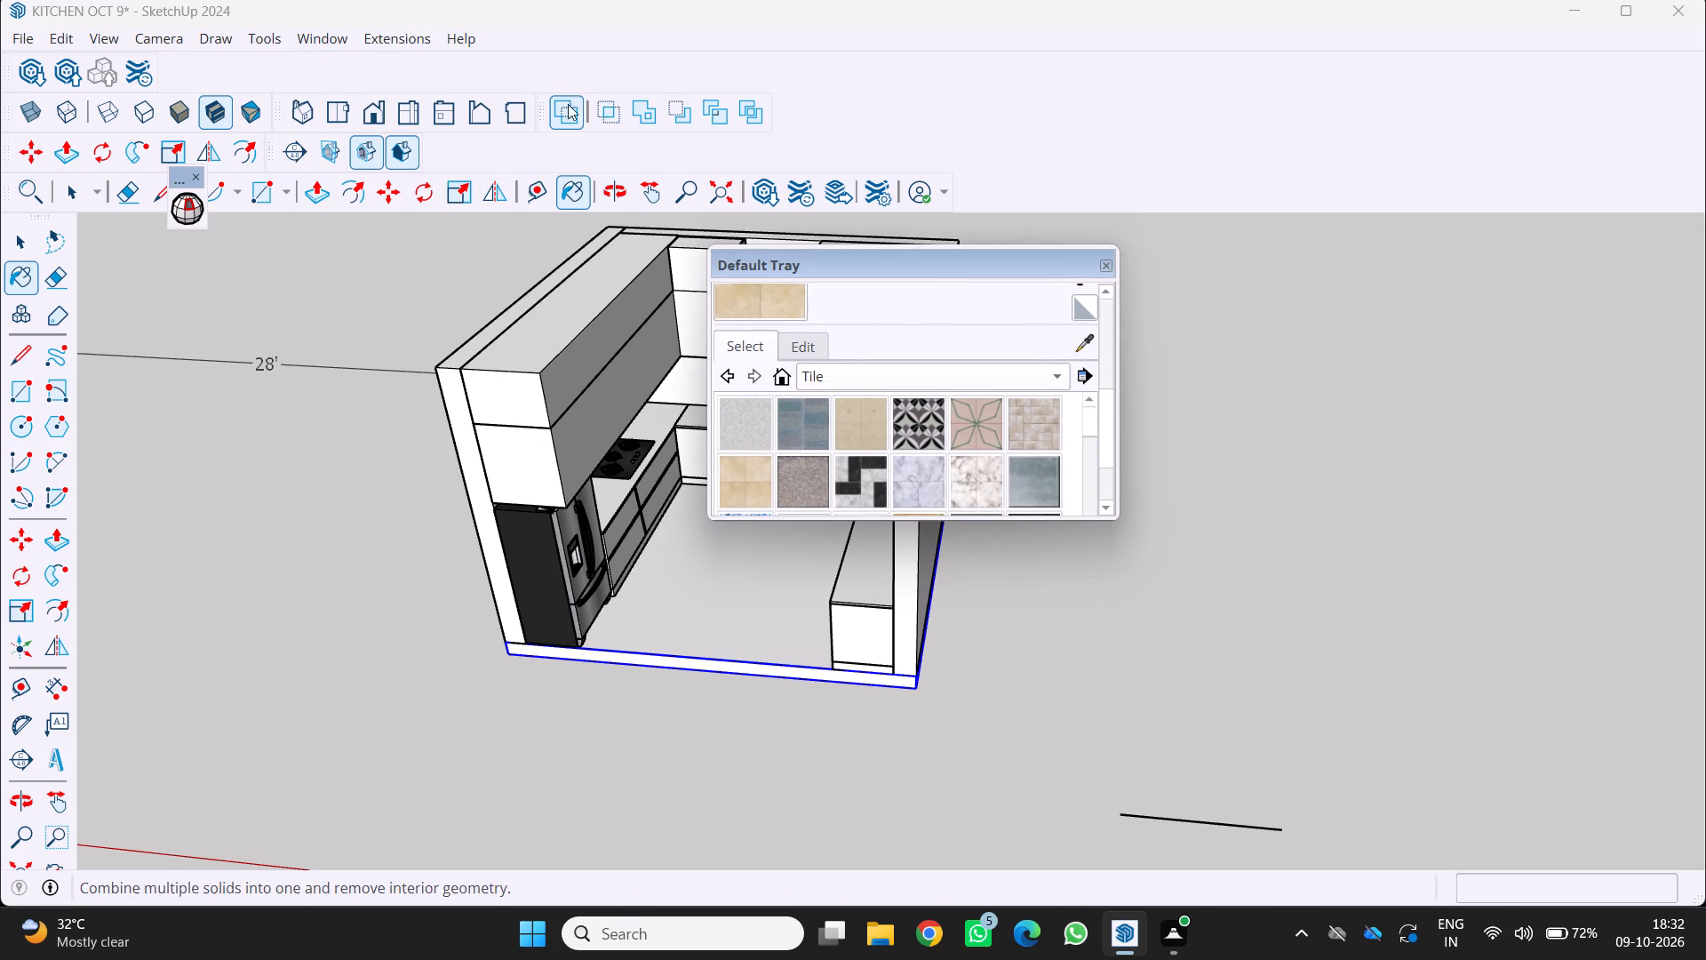
Enlarge the Default Tray in width and height so more of the Materials section fits.
scroll(1057, 551, down, 1)
middle_drag(1078, 561, 1136, 599)
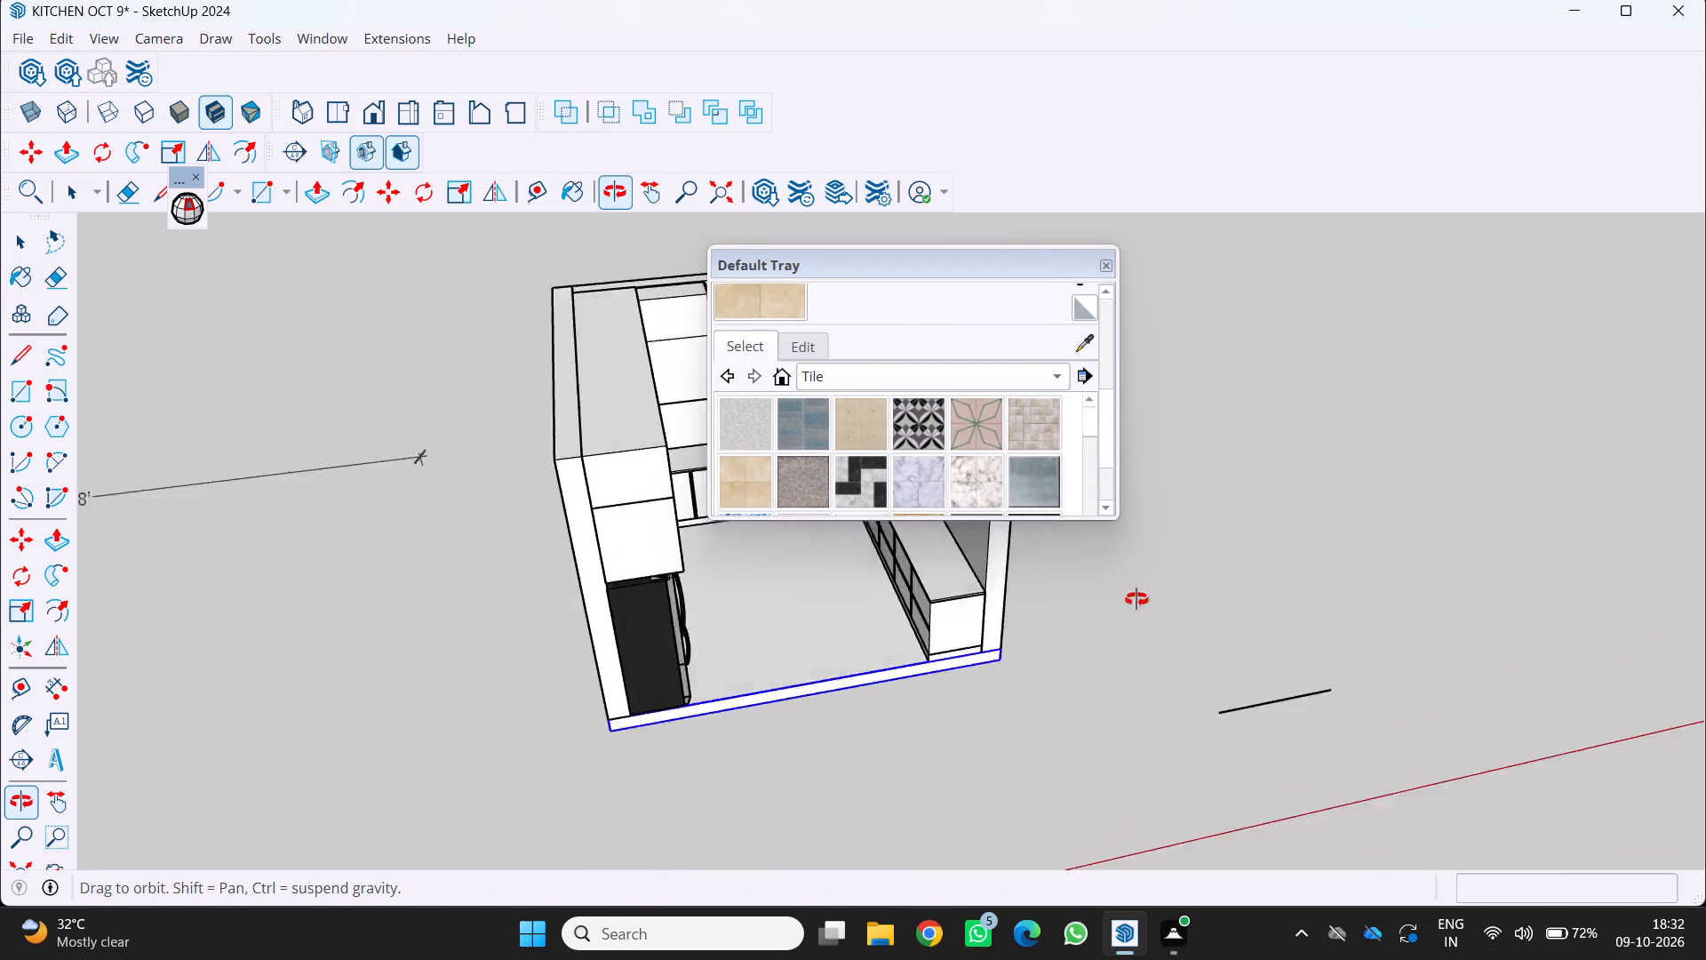
middle_drag(1136, 599, 1054, 608)
scroll(1054, 608, down, 9)
middle_drag(1103, 626, 1222, 565)
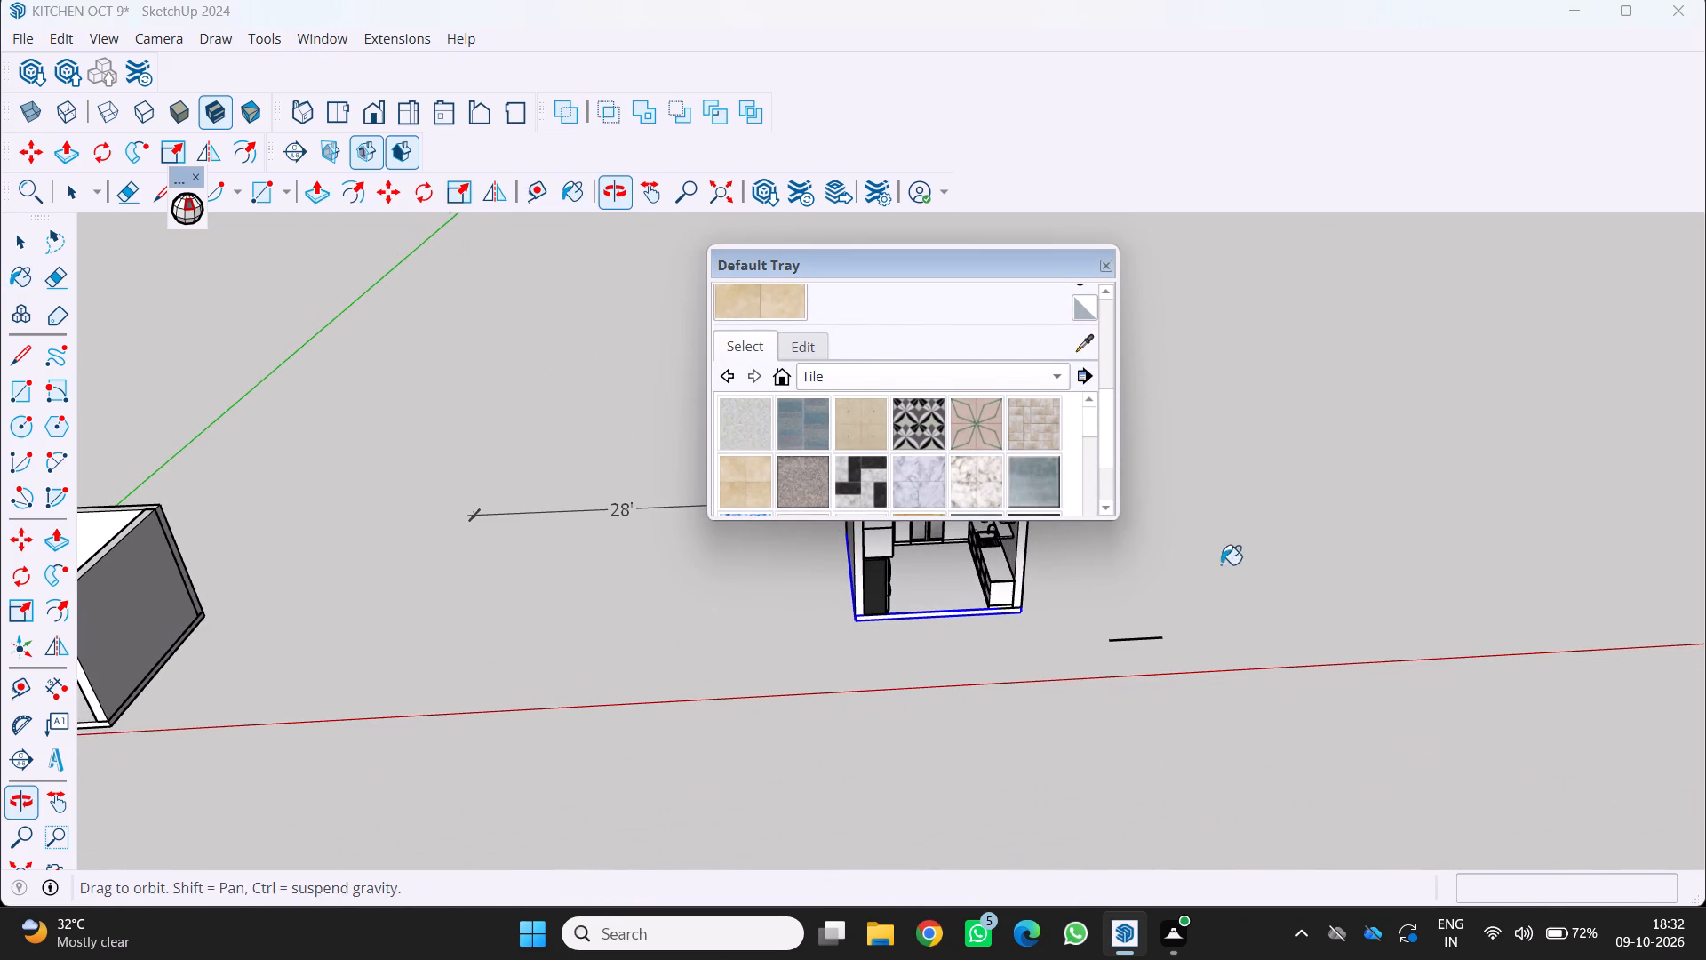
key(space)
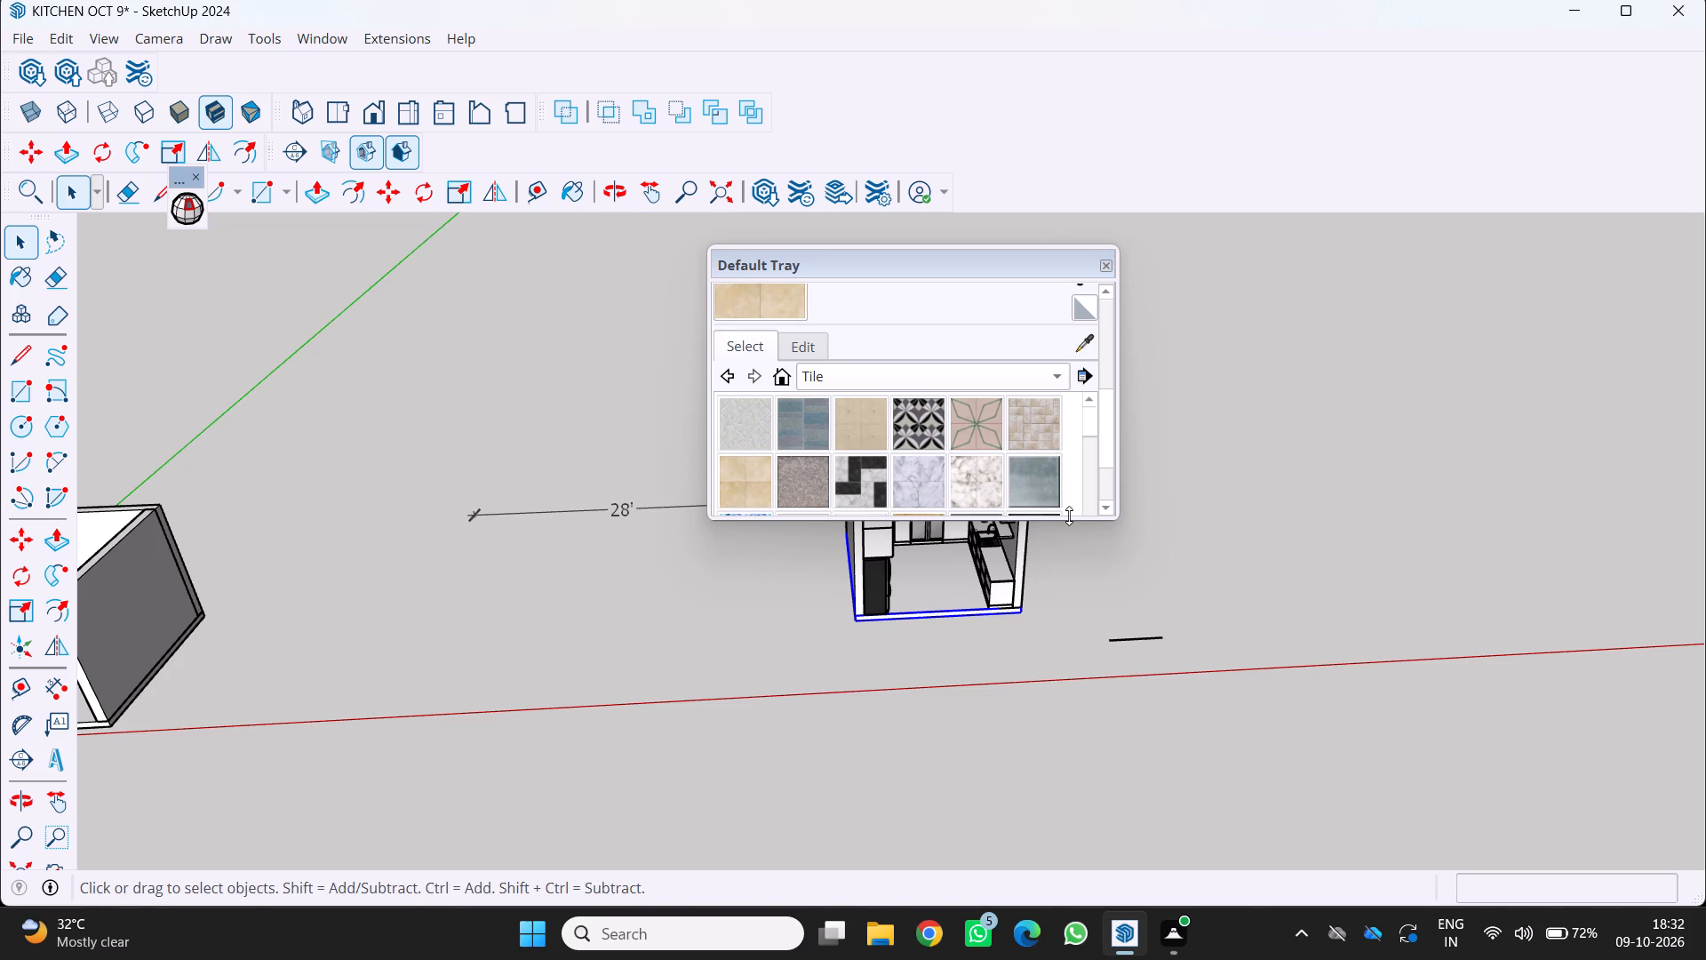
key(m)
drag(1118, 518, 1471, 480)
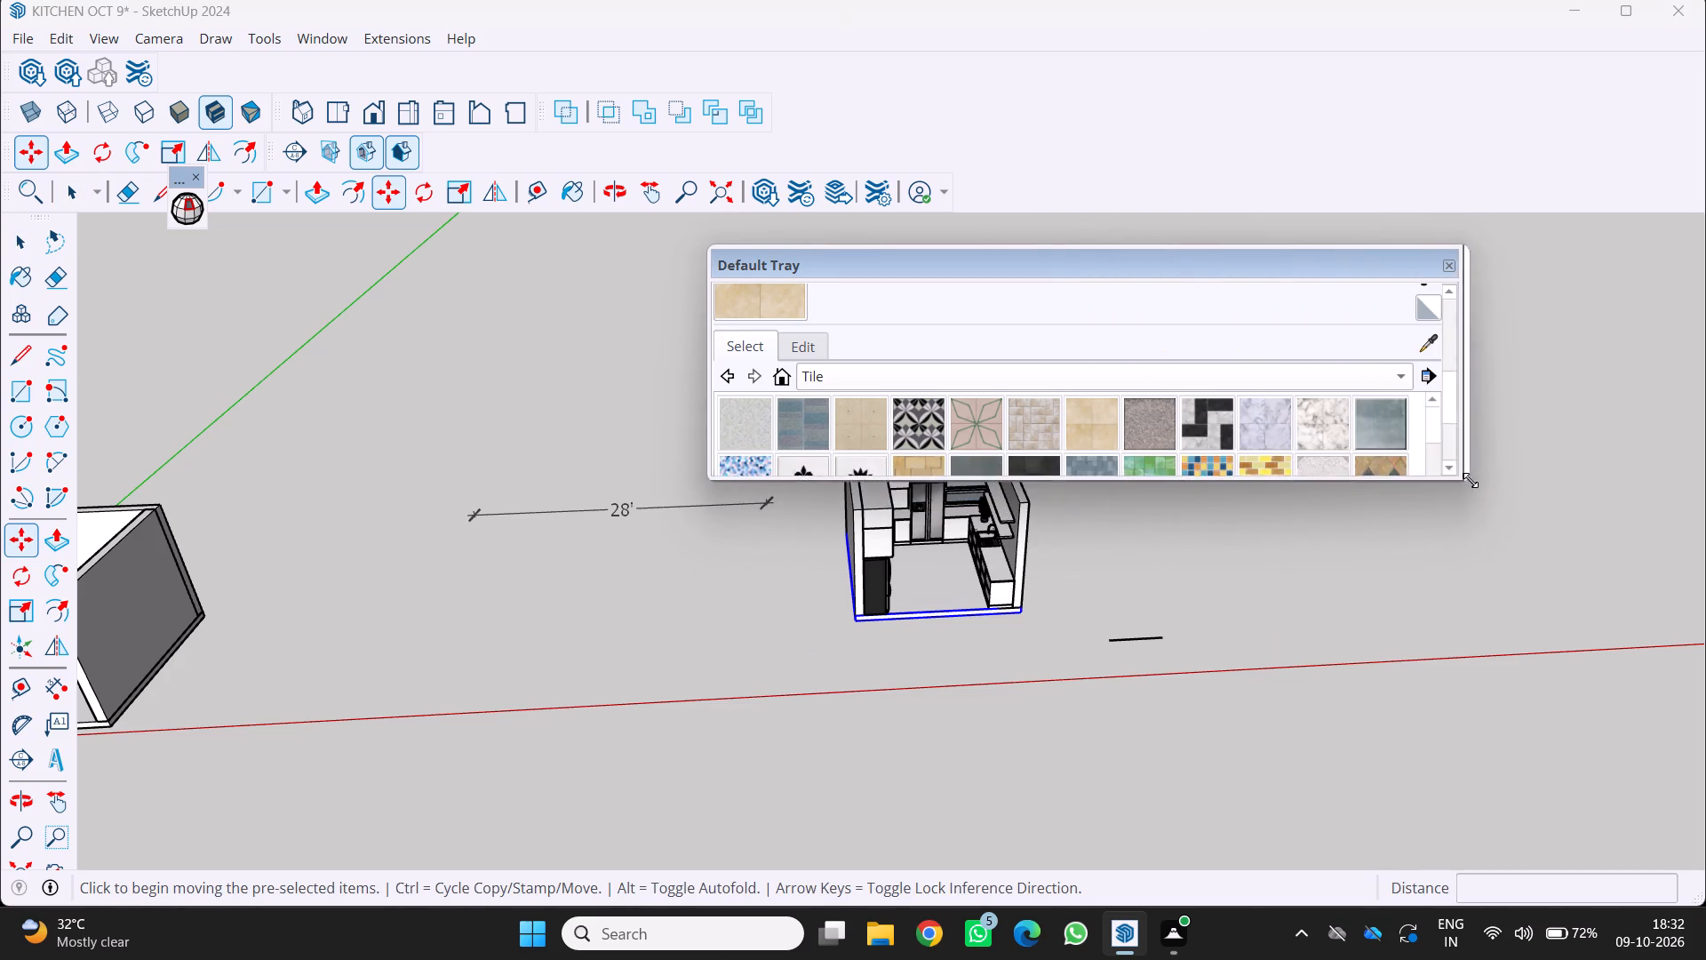
drag(1471, 480, 1196, 492)
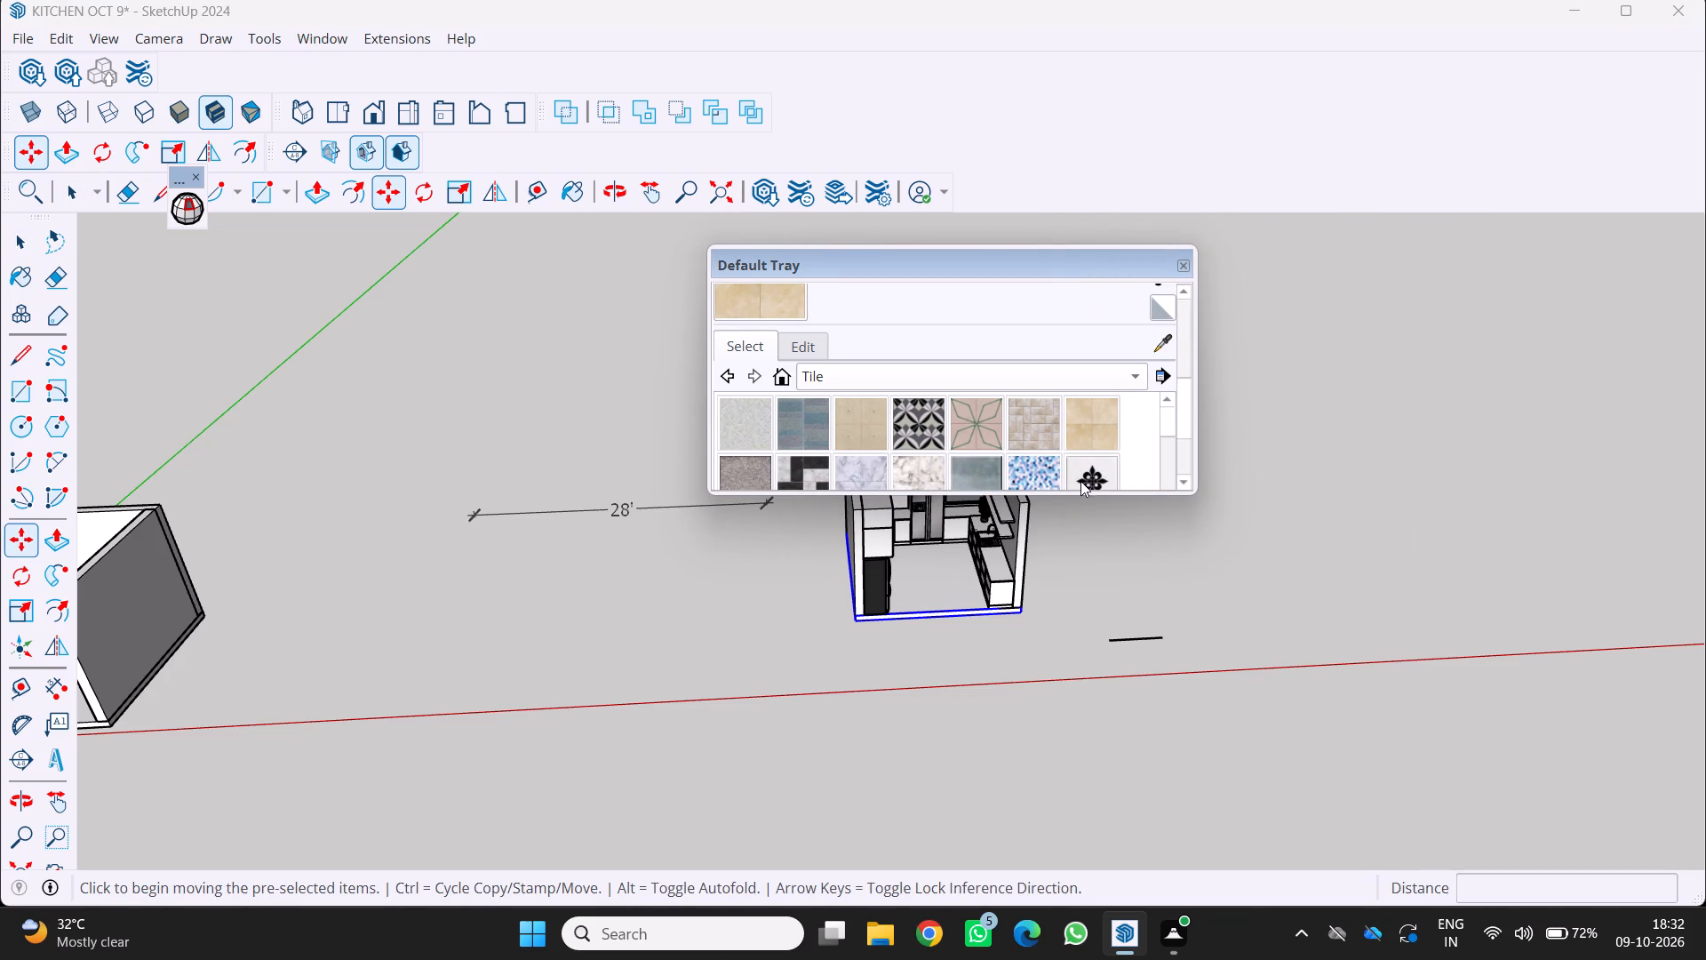
middle_drag(1161, 334, 1084, 284)
middle_click(1084, 284)
scroll(1137, 312, up, 2)
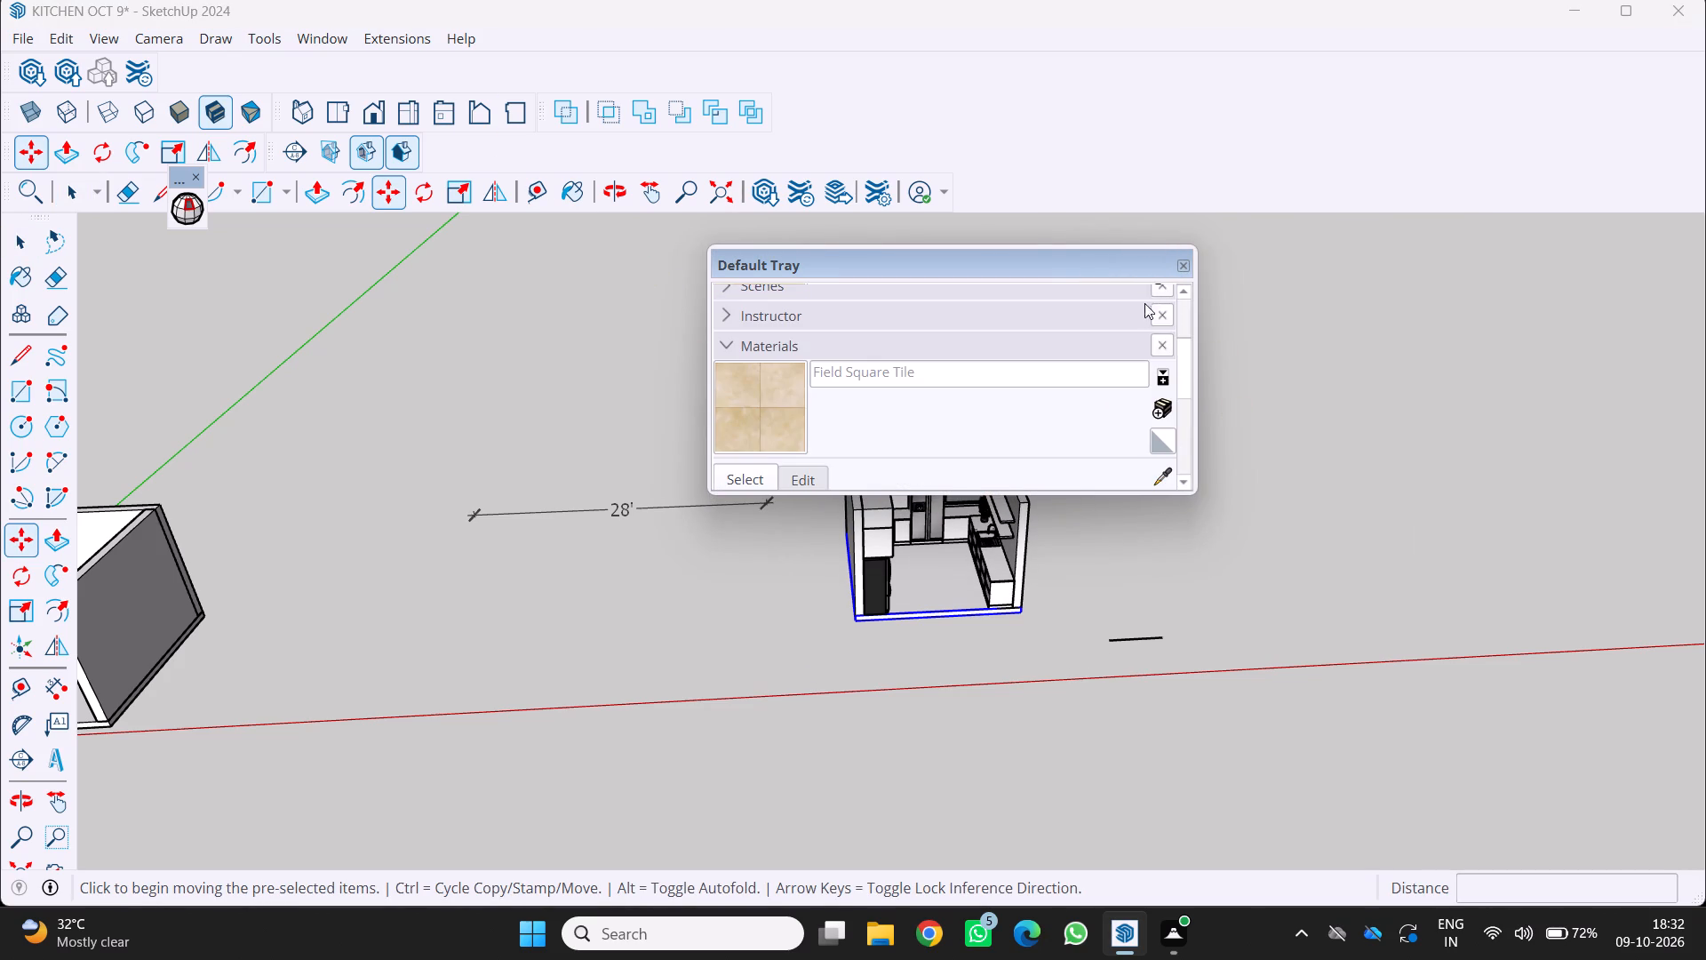
drag(1057, 248, 1060, 248)
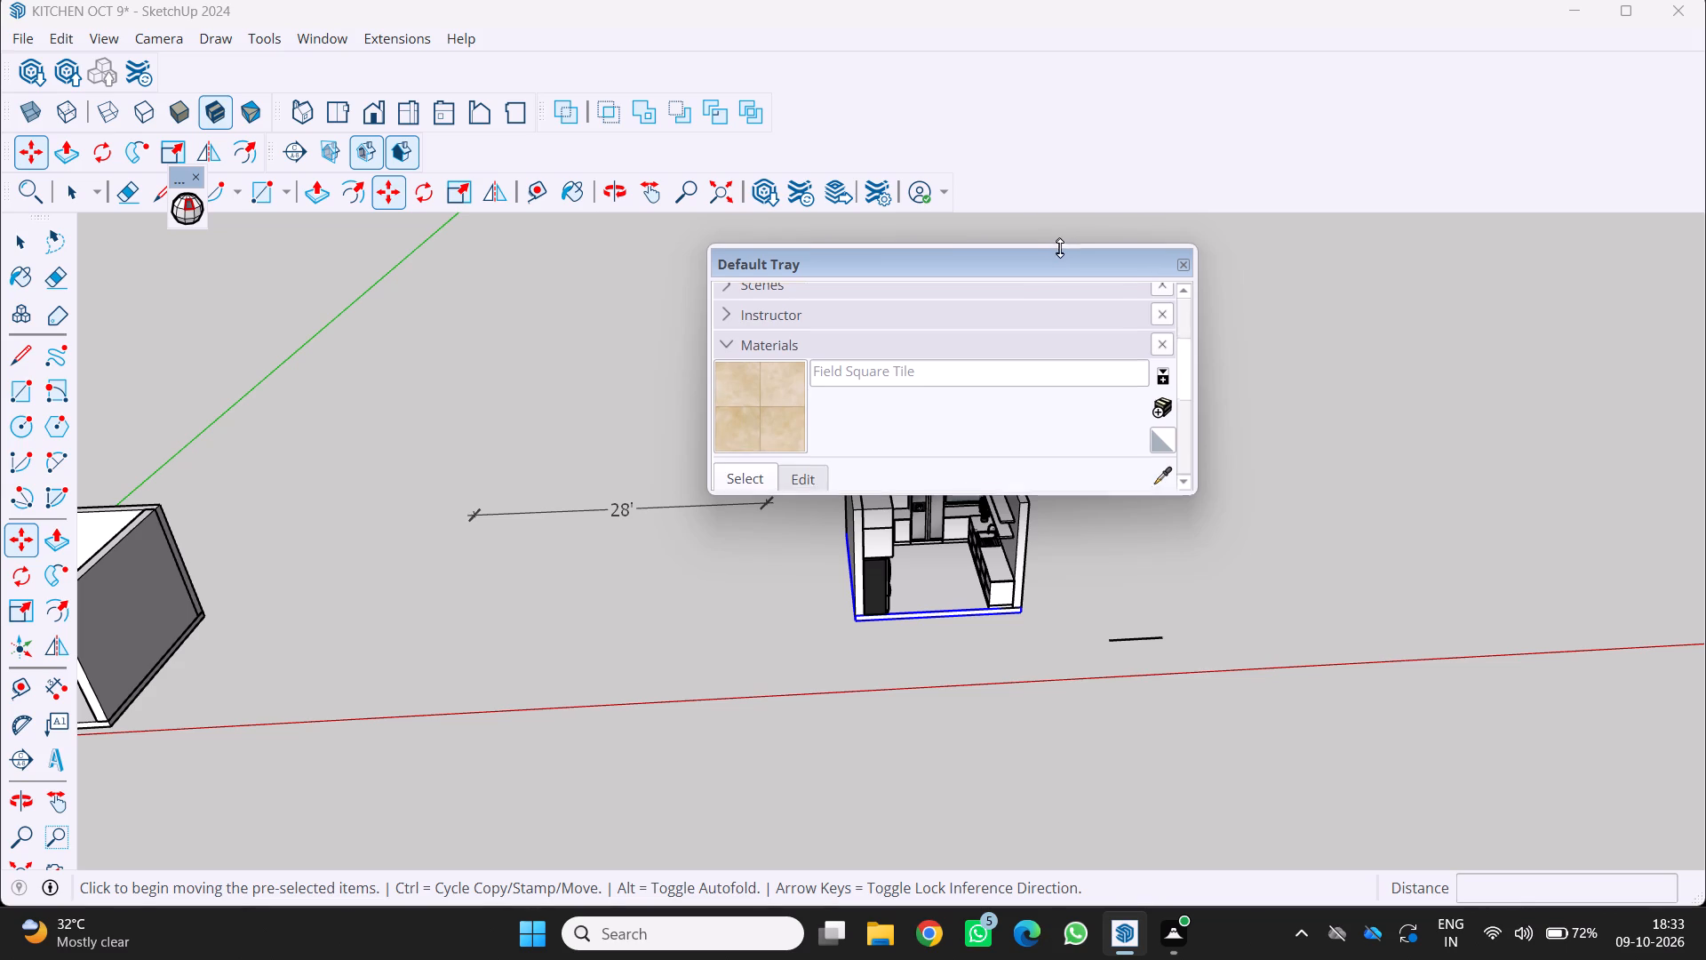
drag(1060, 248, 937, 208)
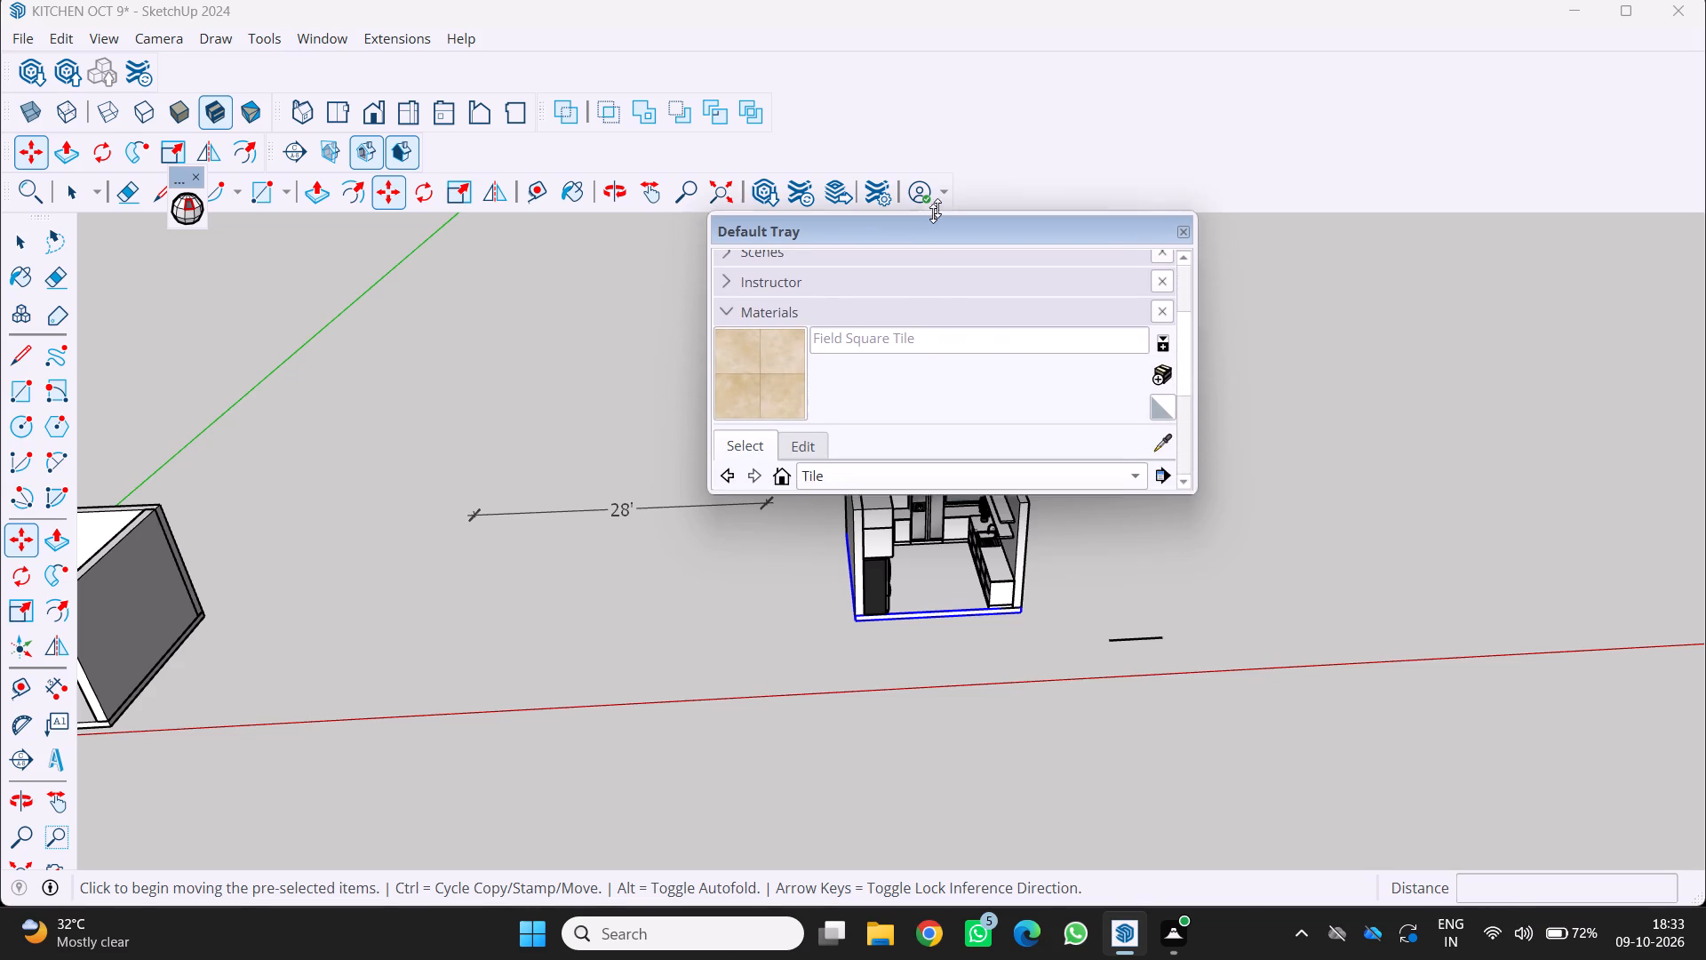
drag(937, 208, 941, 210)
Move the Default Tray clear of the kitchen model into an empty part of the drawing area.
scroll(507, 424, down, 4)
middle_drag(462, 388, 298, 368)
scroll(373, 508, down, 2)
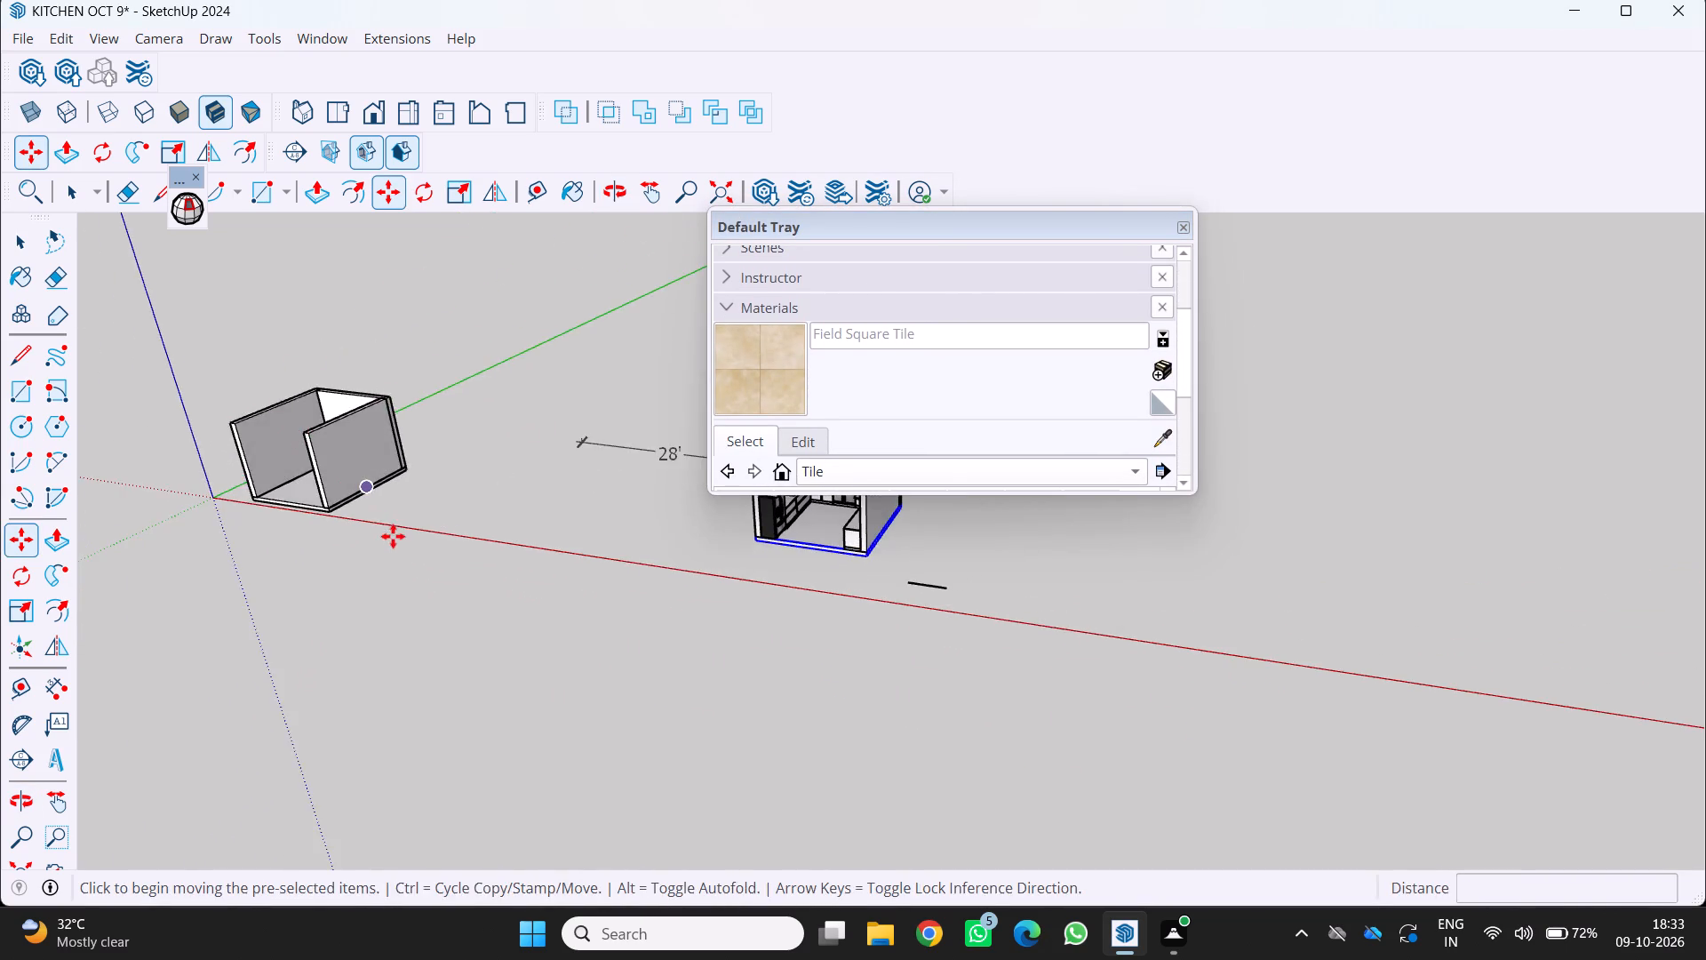
scroll(393, 536, down, 3)
middle_drag(395, 541, 699, 616)
scroll(727, 590, up, 3)
middle_drag(802, 574, 608, 476)
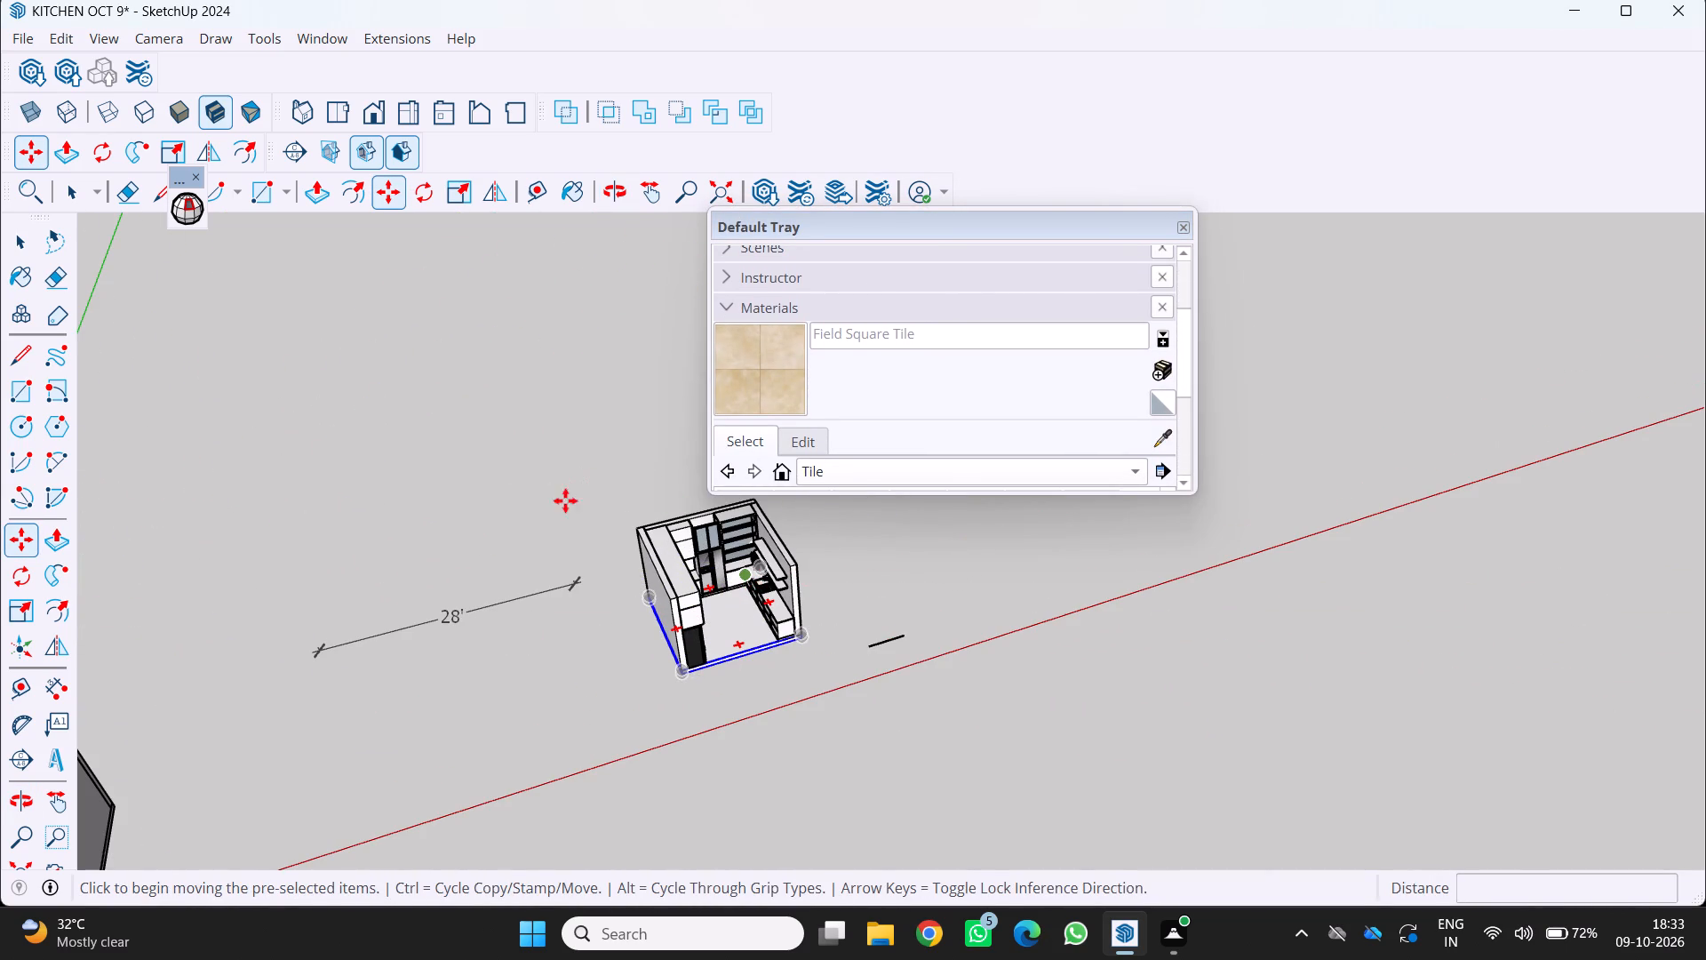
drag(755, 473, 1102, 551)
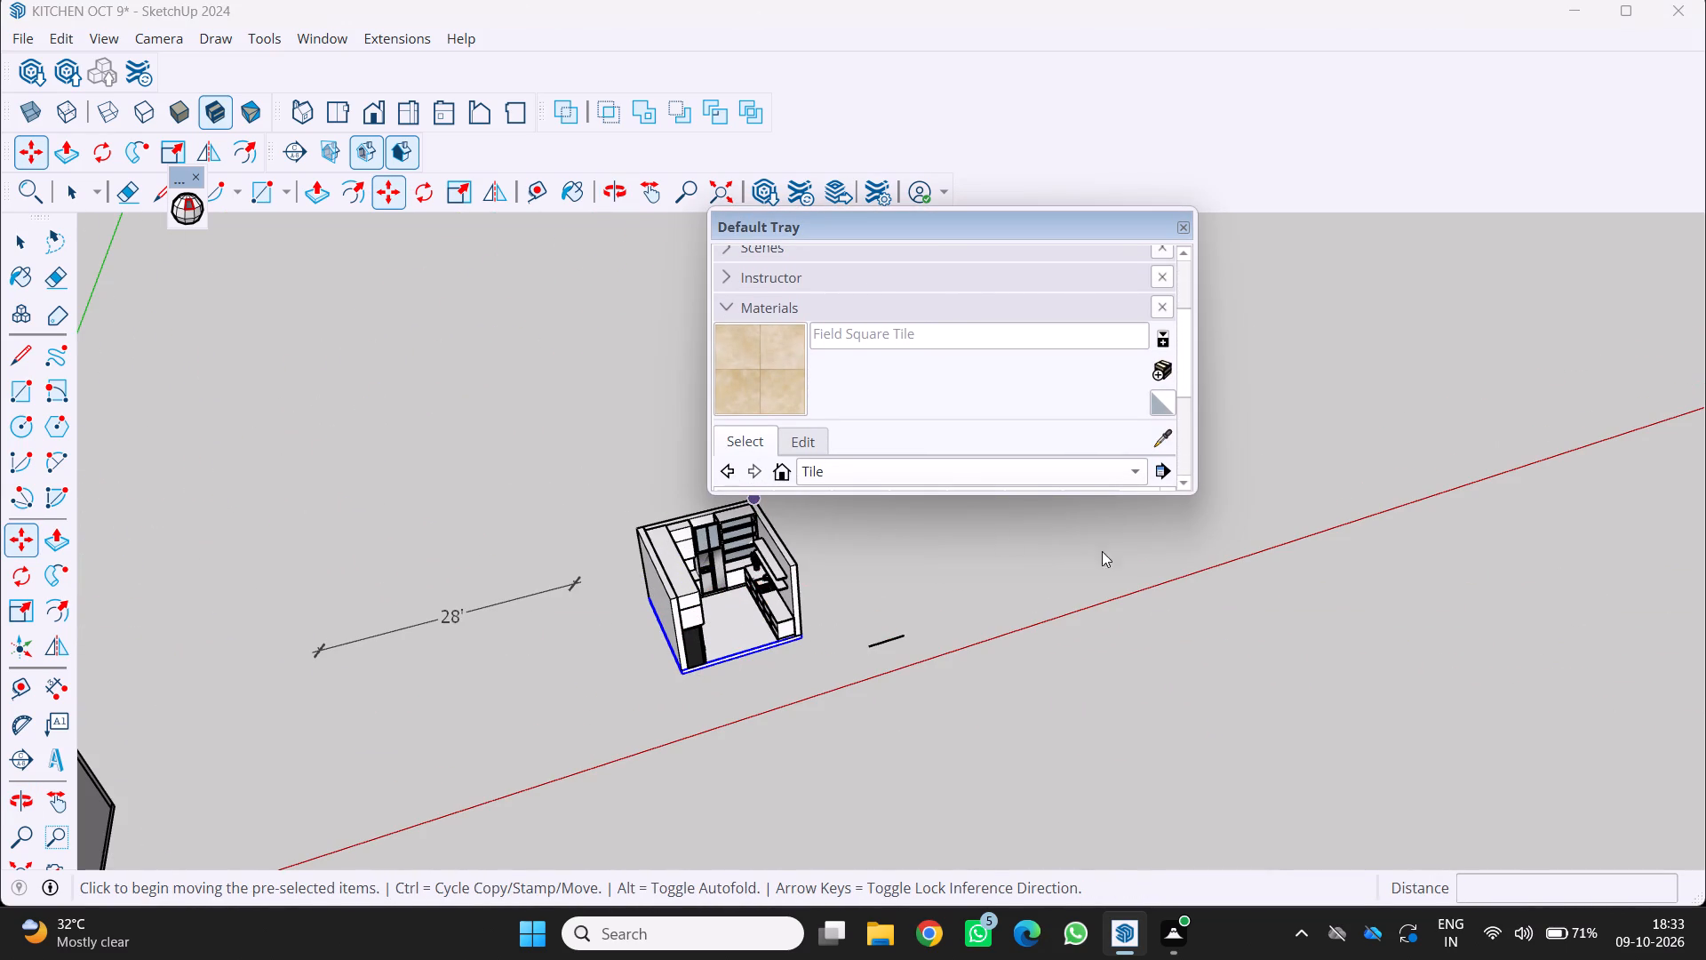
drag(1102, 551, 1108, 554)
drag(731, 470, 939, 508)
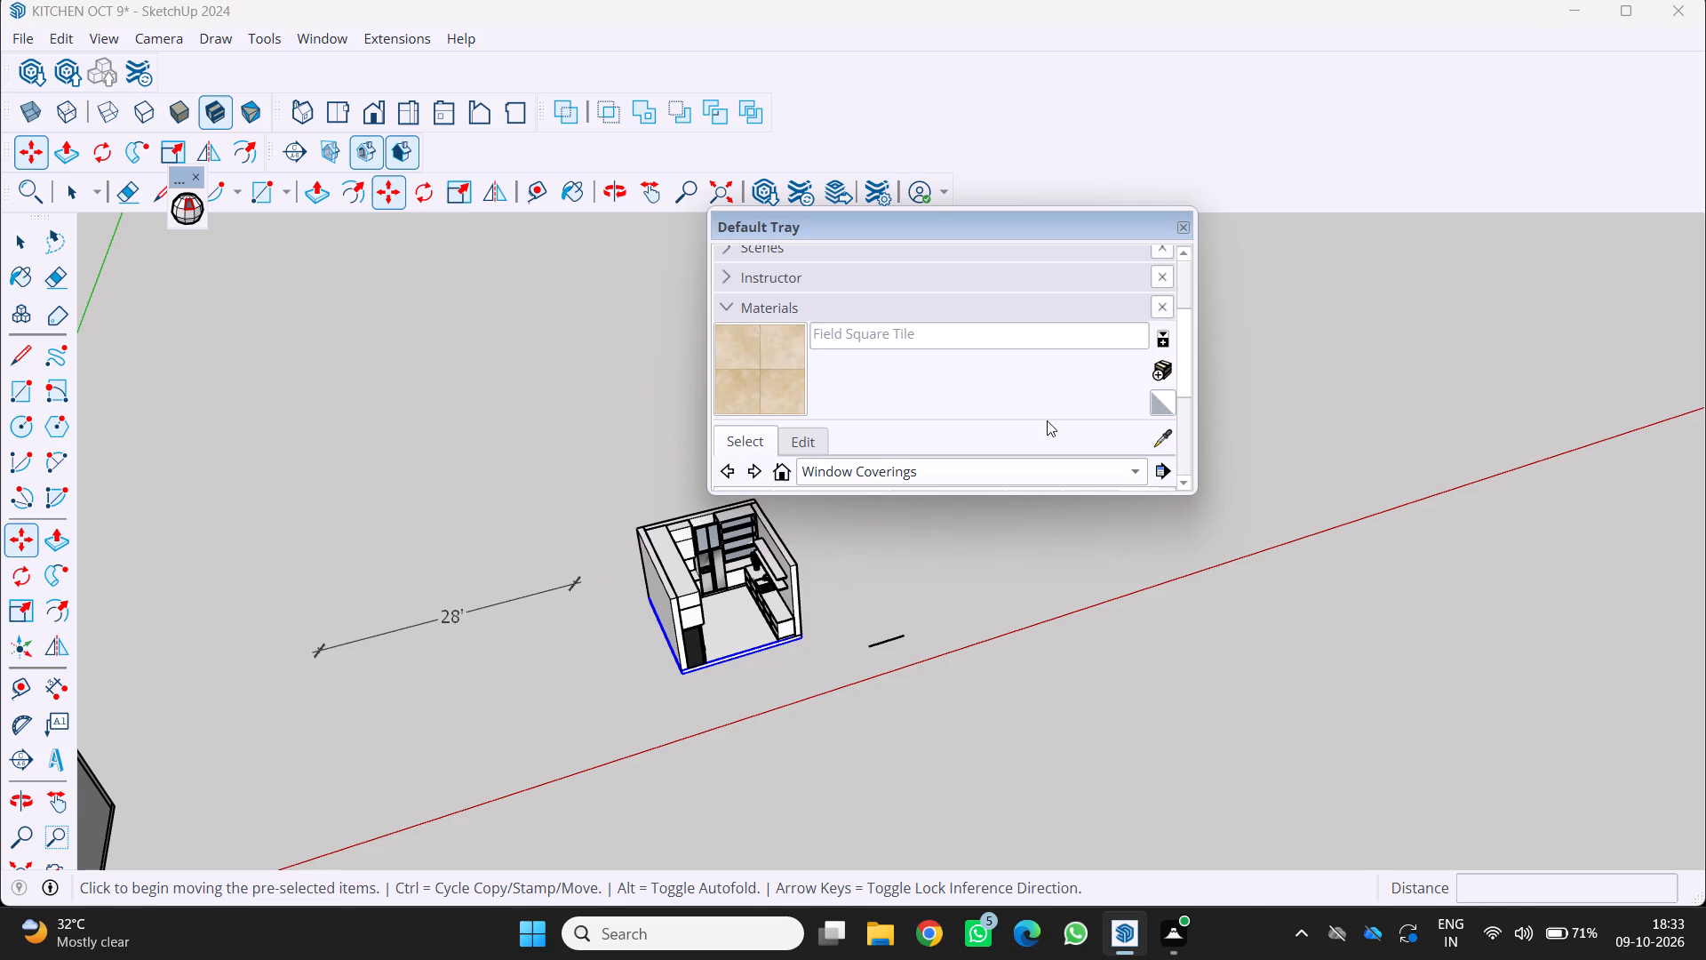
scroll(1009, 237, up, 2)
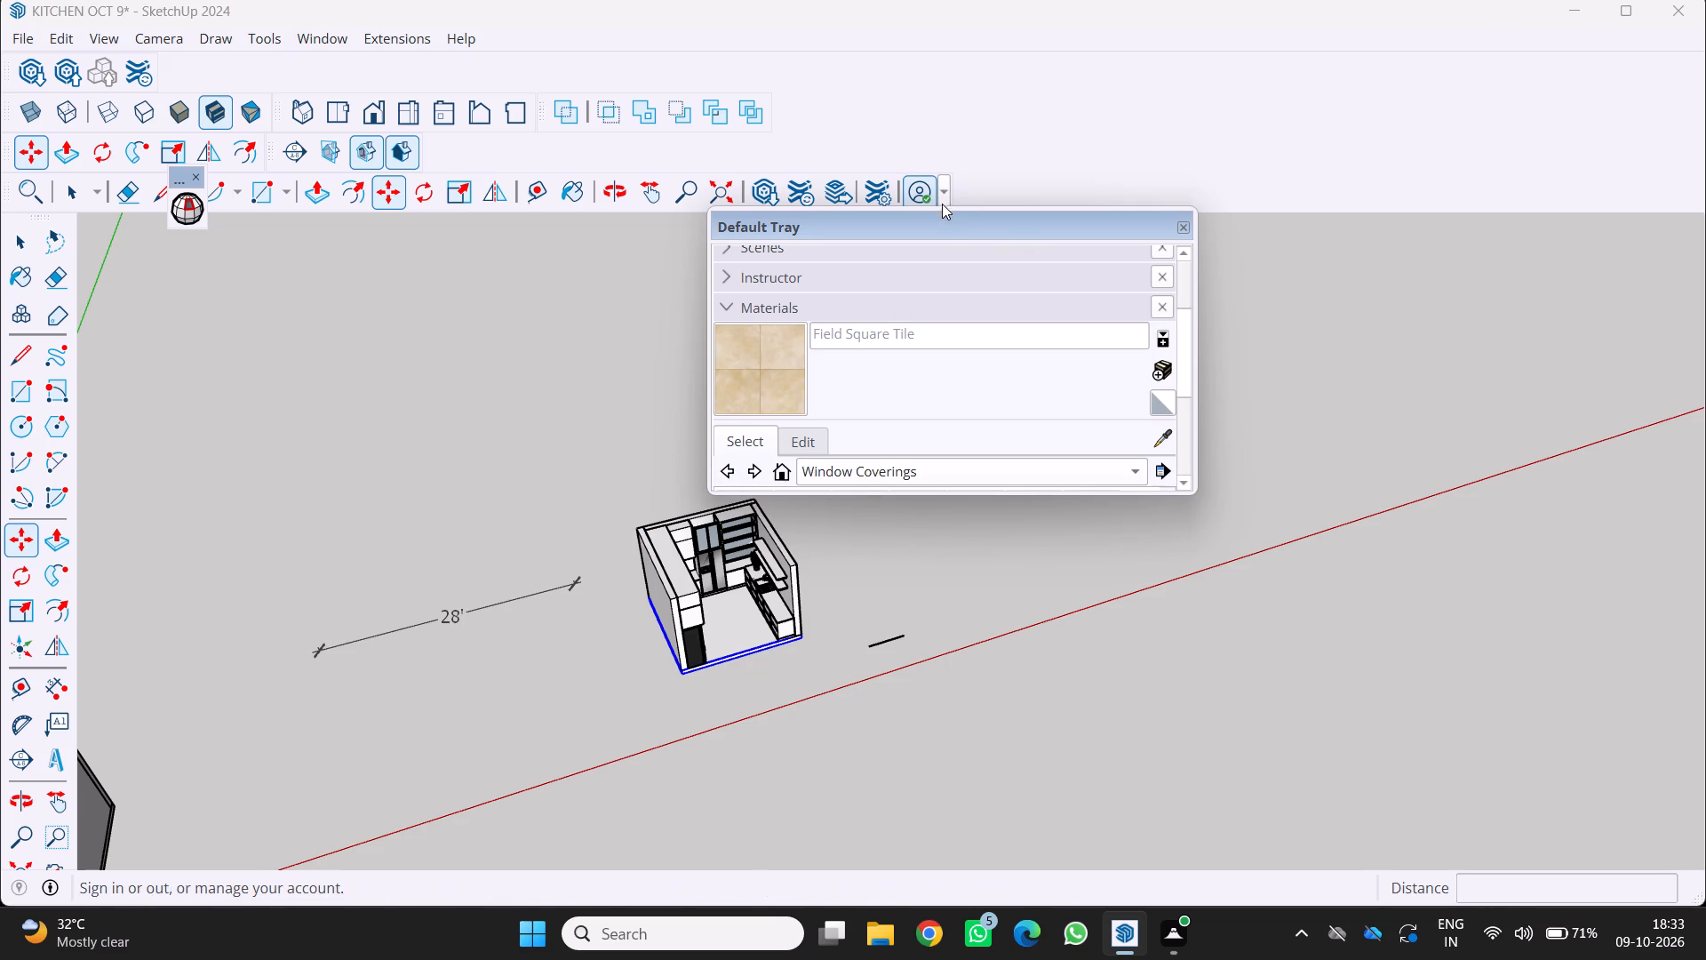
click(941, 228)
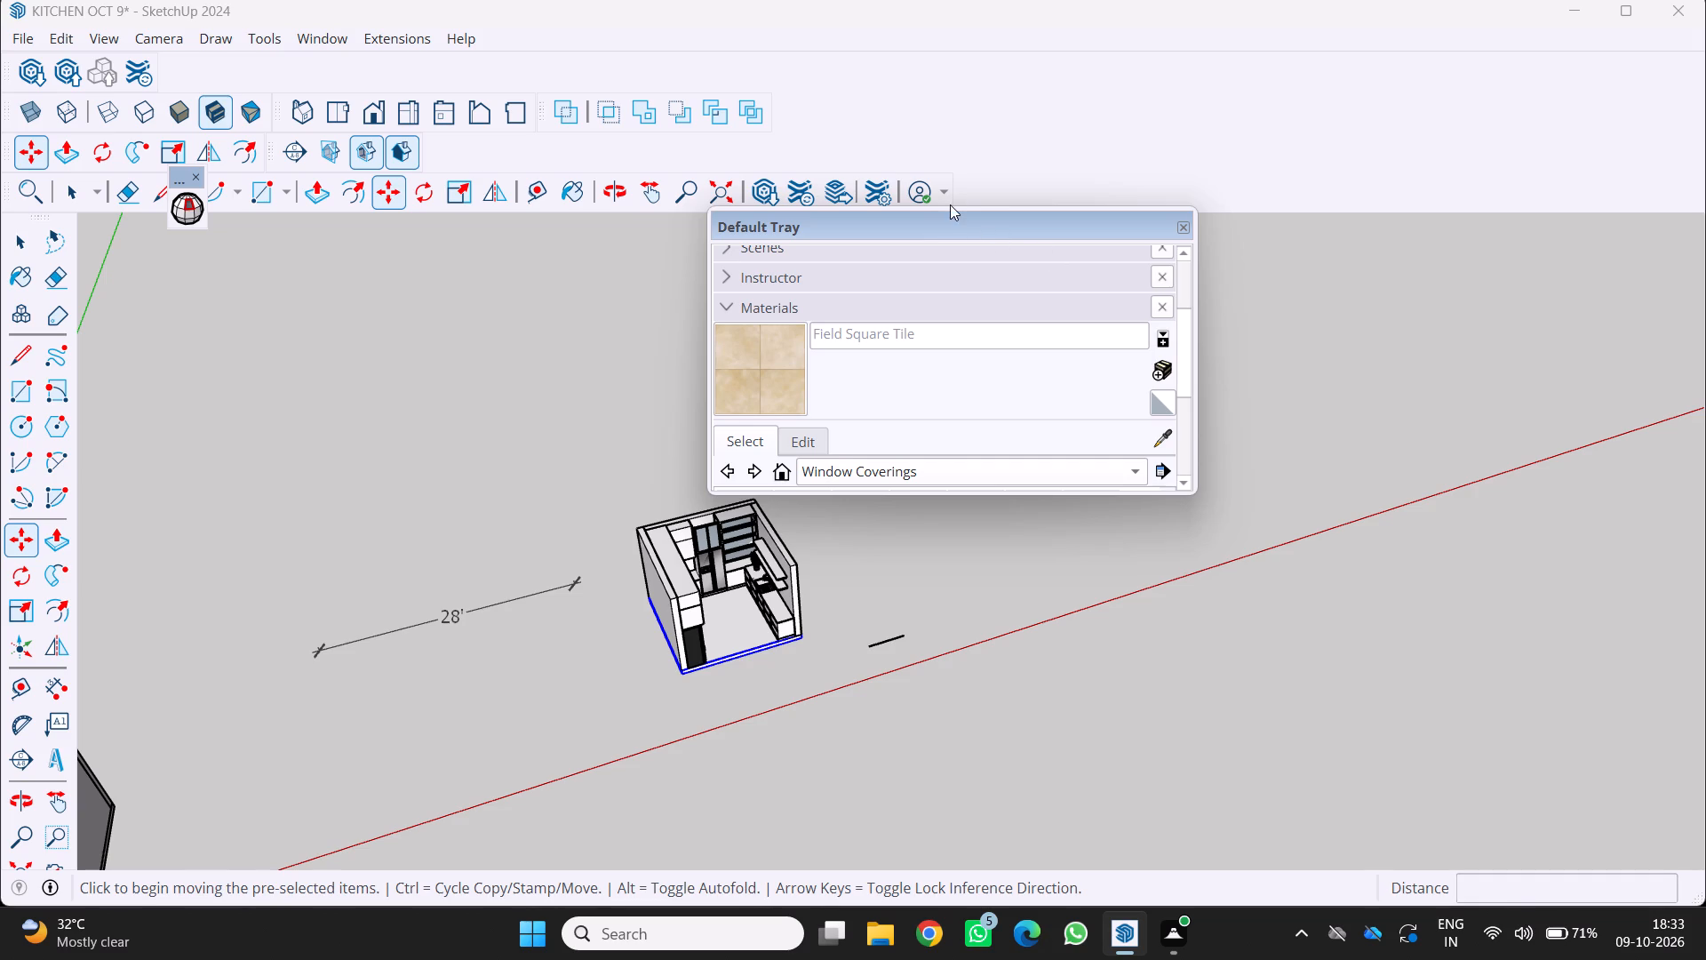
drag(945, 223, 1375, 503)
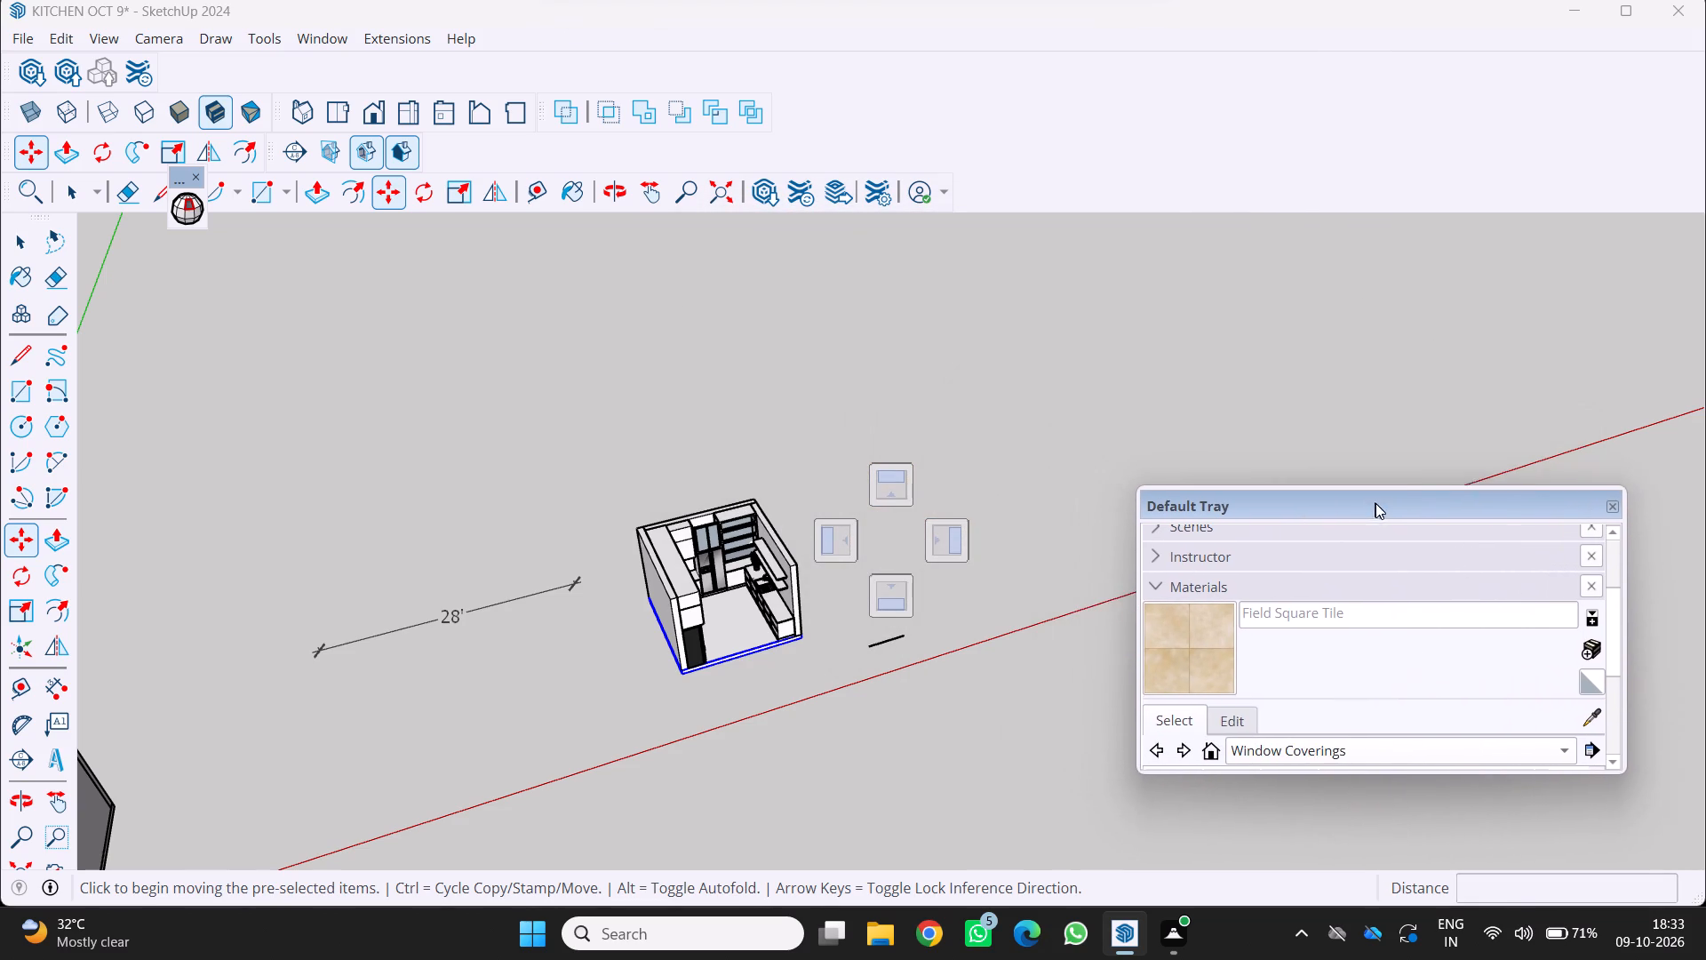
drag(1375, 503, 1425, 557)
Examine the kitchen interior from its open front, covering the floor, refrigerators, cabinets and sink counter.
middle_drag(759, 654, 580, 541)
scroll(580, 541, up, 1)
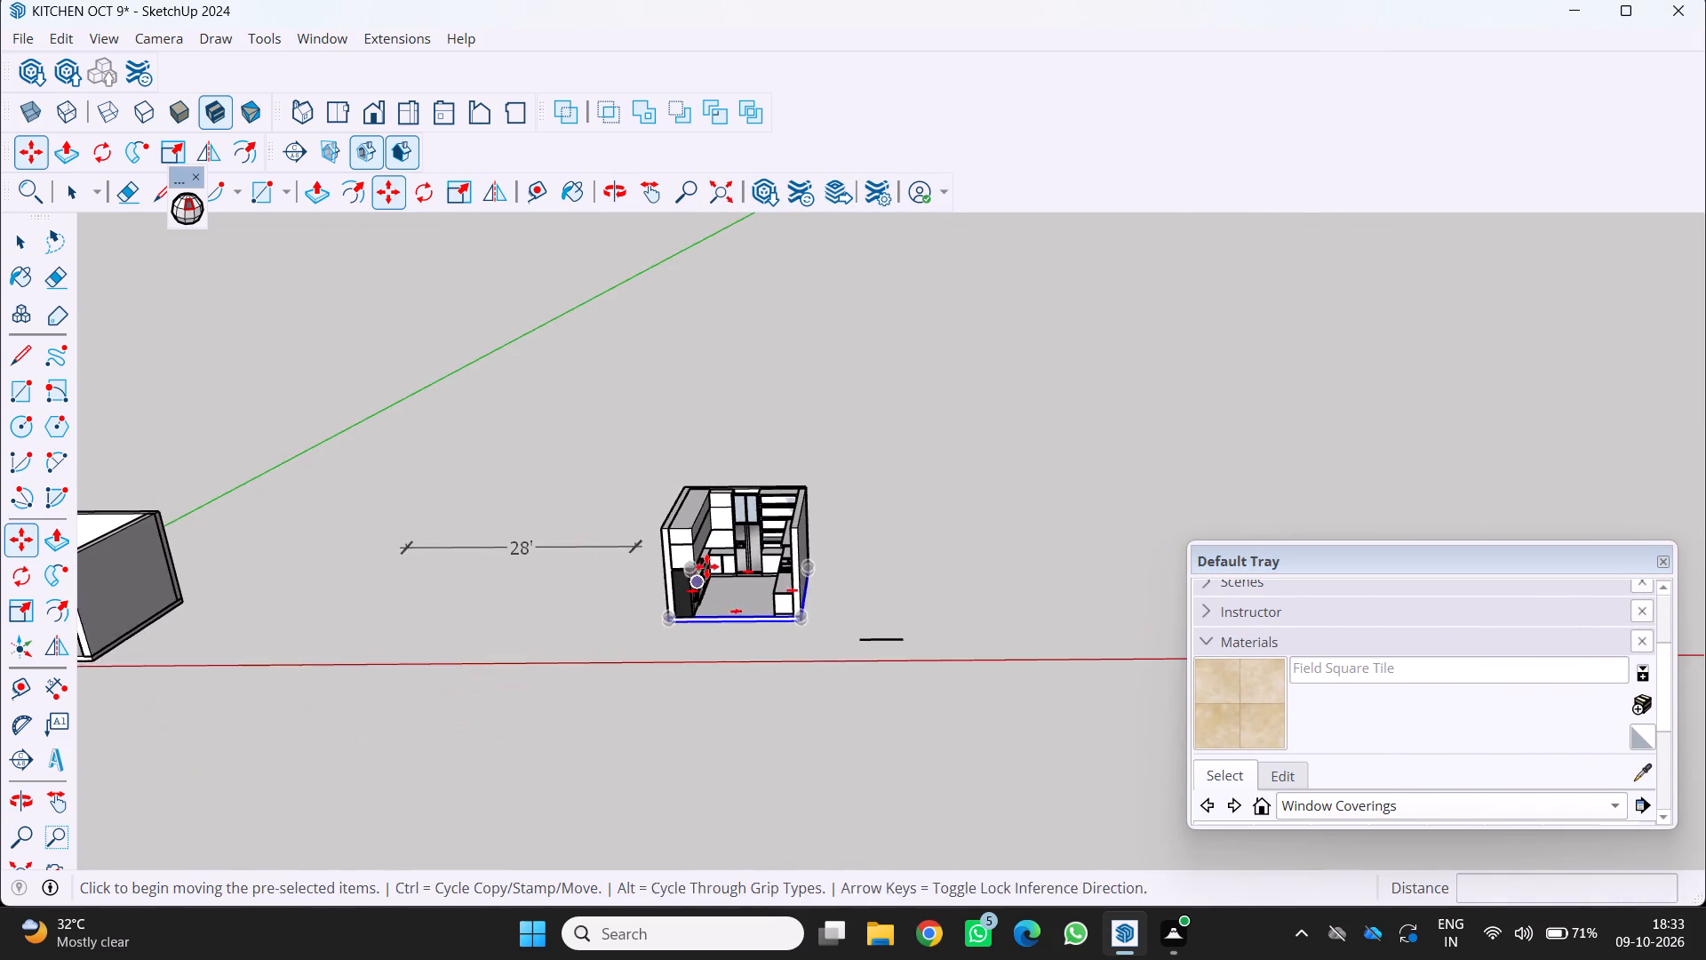
scroll(706, 566, up, 5)
middle_click(721, 575)
scroll(721, 575, up, 2)
middle_click(721, 575)
middle_drag(719, 571, 718, 556)
middle_drag(718, 552, 709, 483)
scroll(712, 492, up, 1)
middle_click(709, 482)
scroll(843, 506, up, 1)
middle_drag(777, 522, 692, 516)
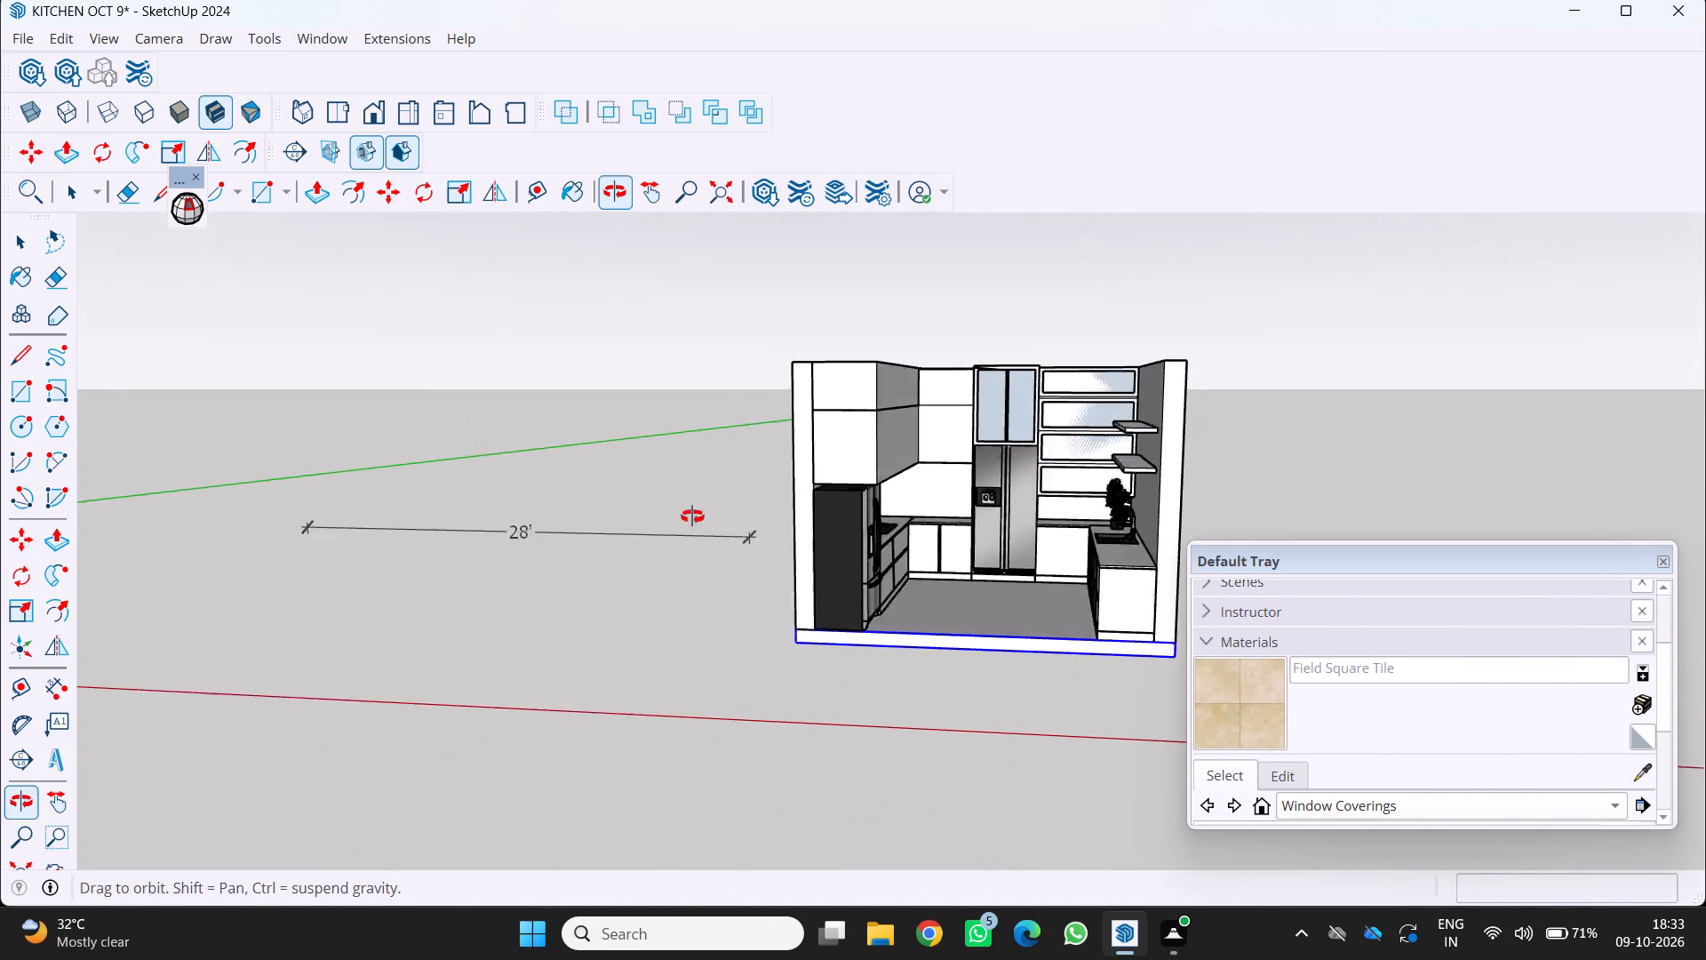
middle_drag(692, 516, 685, 523)
scroll(690, 519, down, 5)
middle_drag(624, 519, 684, 580)
scroll(983, 583, up, 10)
middle_drag(885, 600, 889, 588)
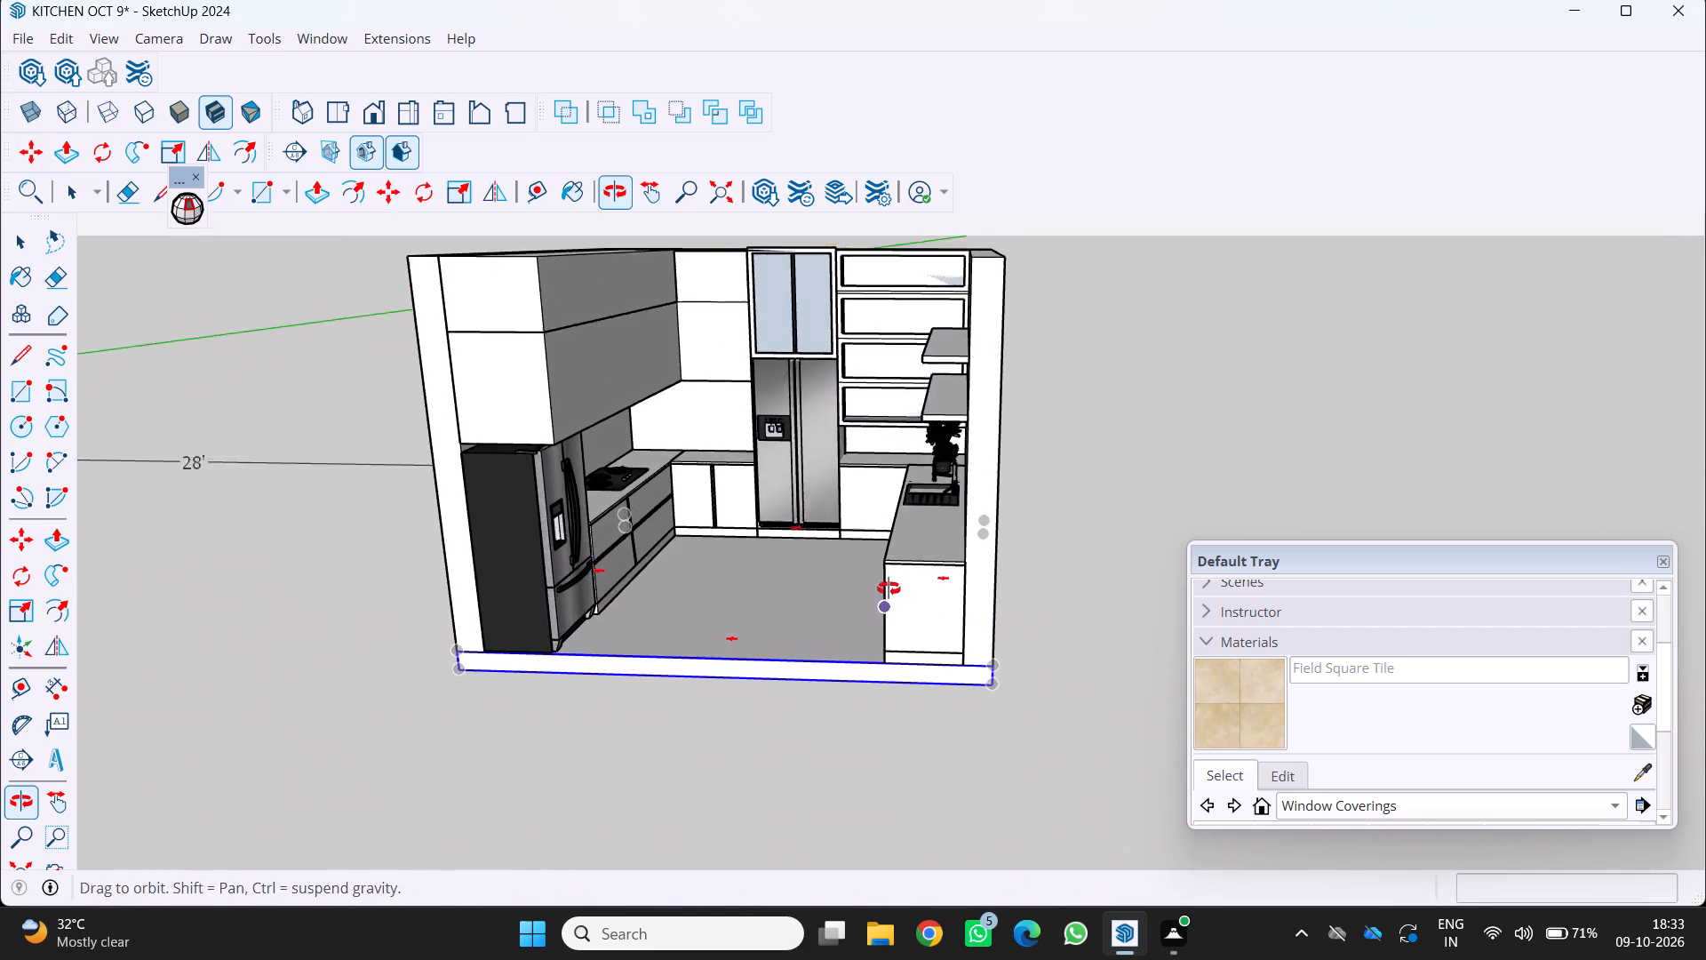
middle_drag(889, 588, 890, 587)
Deselect the kitchen's floor slab.
key(space)
click(522, 722)
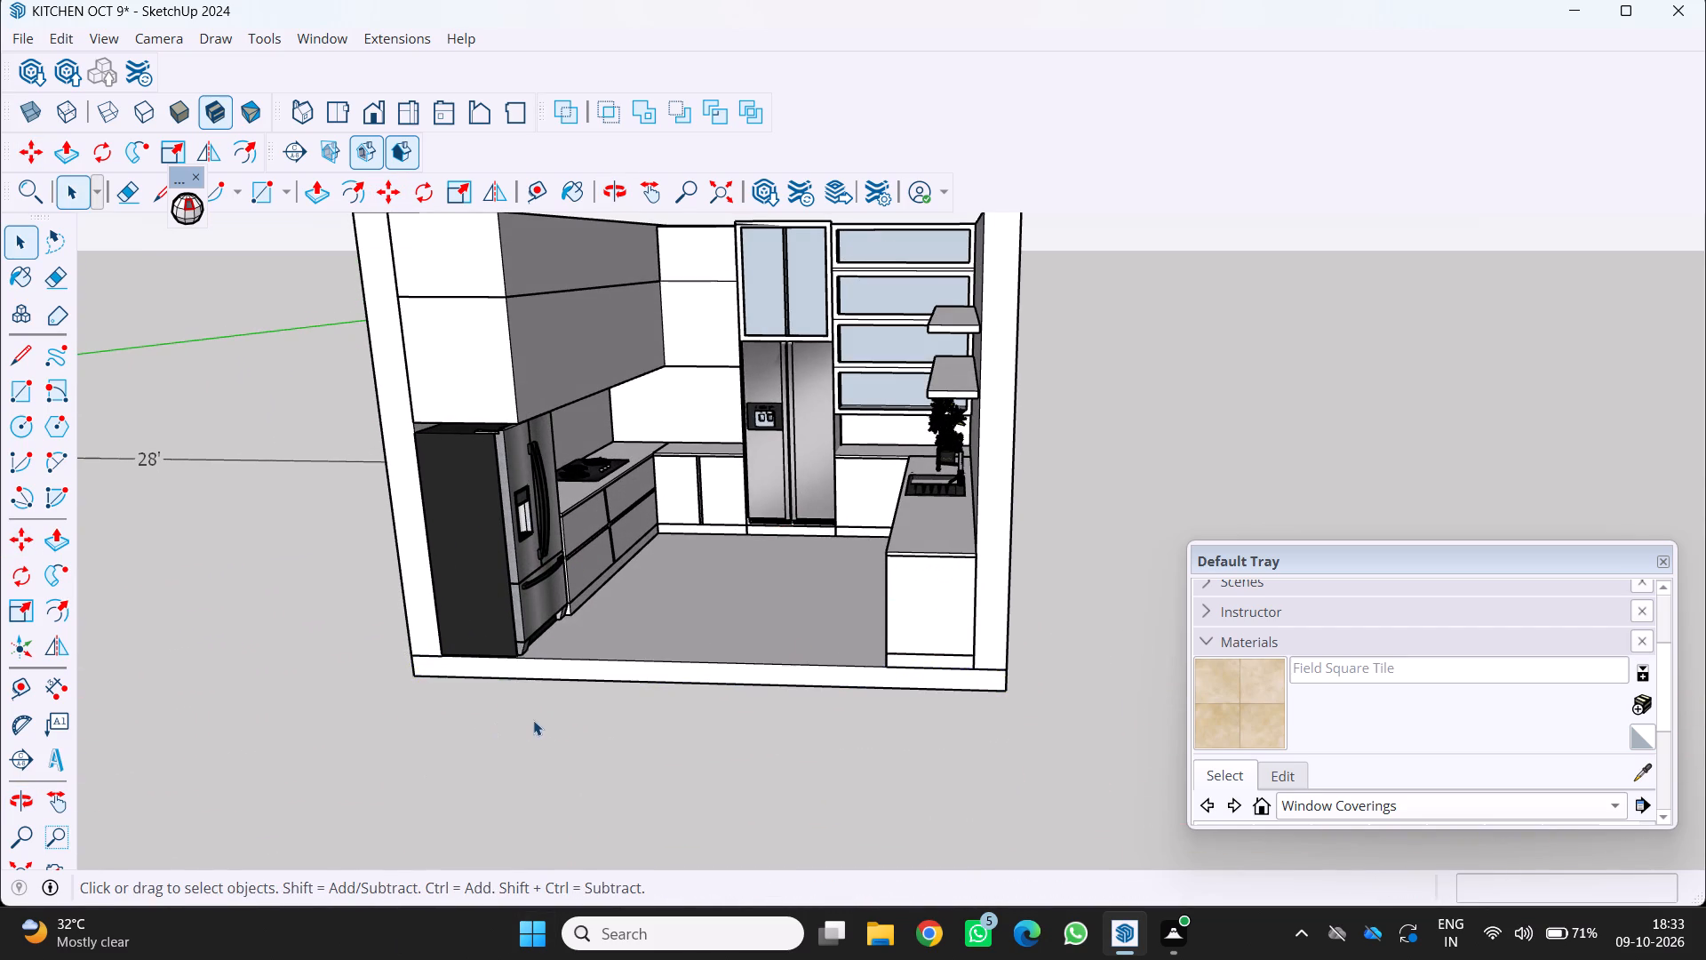
middle_drag(537, 722, 562, 737)
middle_click(562, 737)
middle_click(562, 737)
scroll(562, 737, down, 8)
Switch the Materials library from Window Coverings to the Tile collection.
scroll(1368, 684, up, 1)
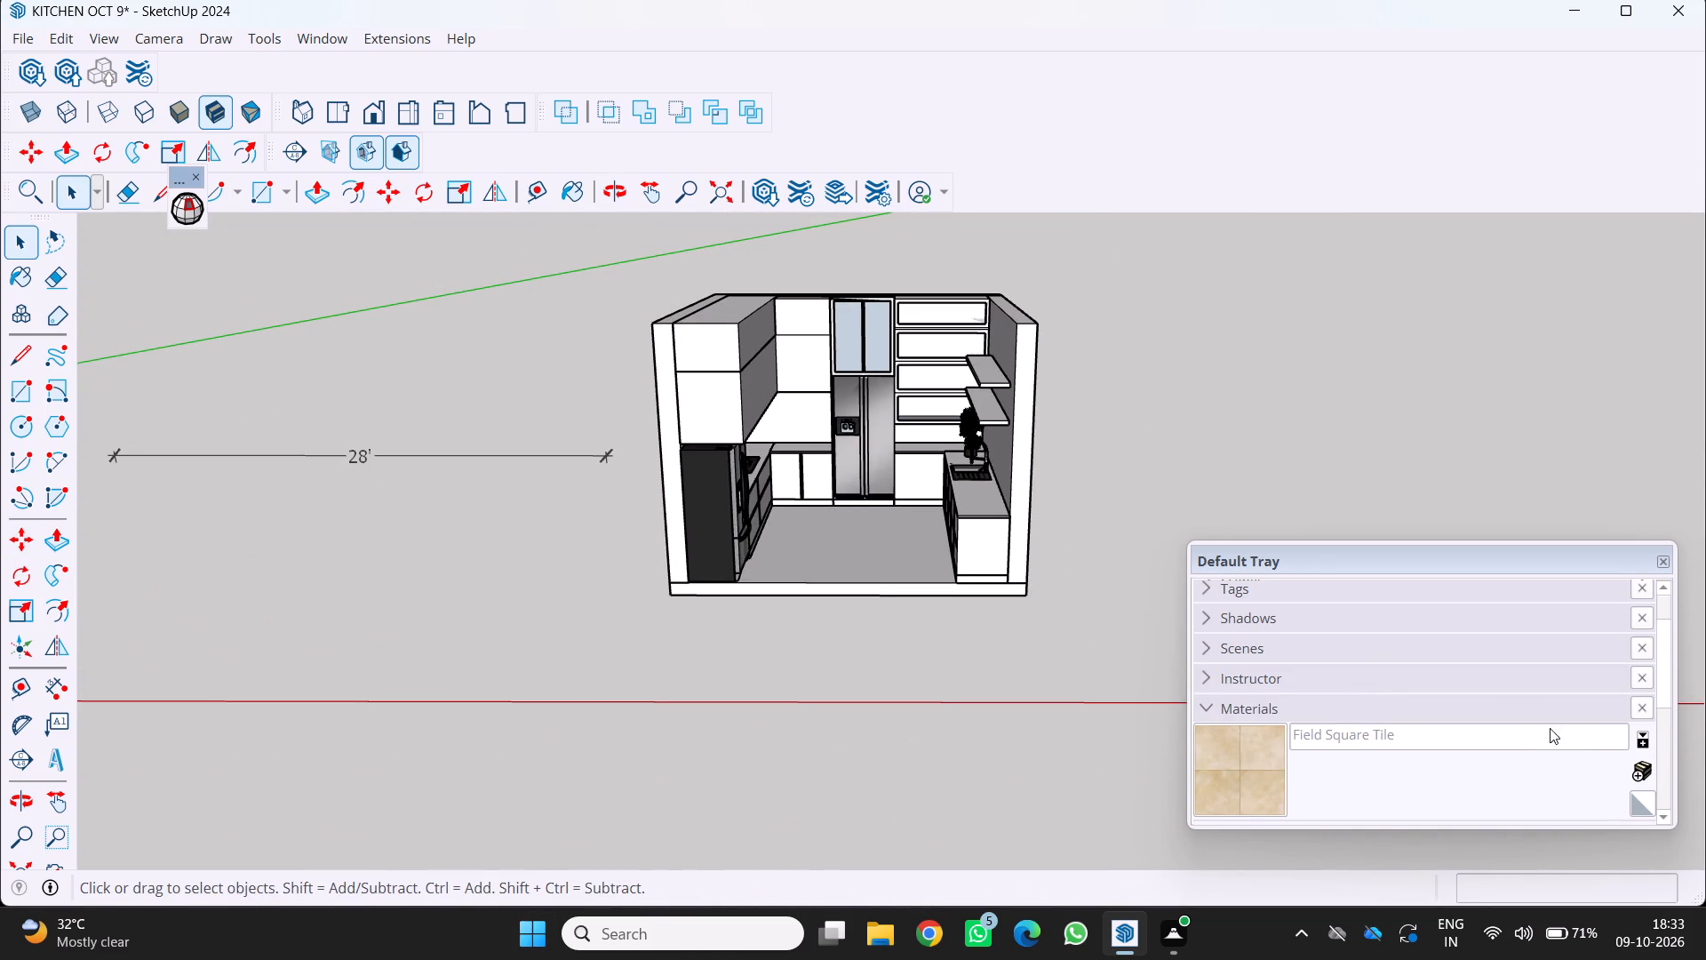
click(1617, 732)
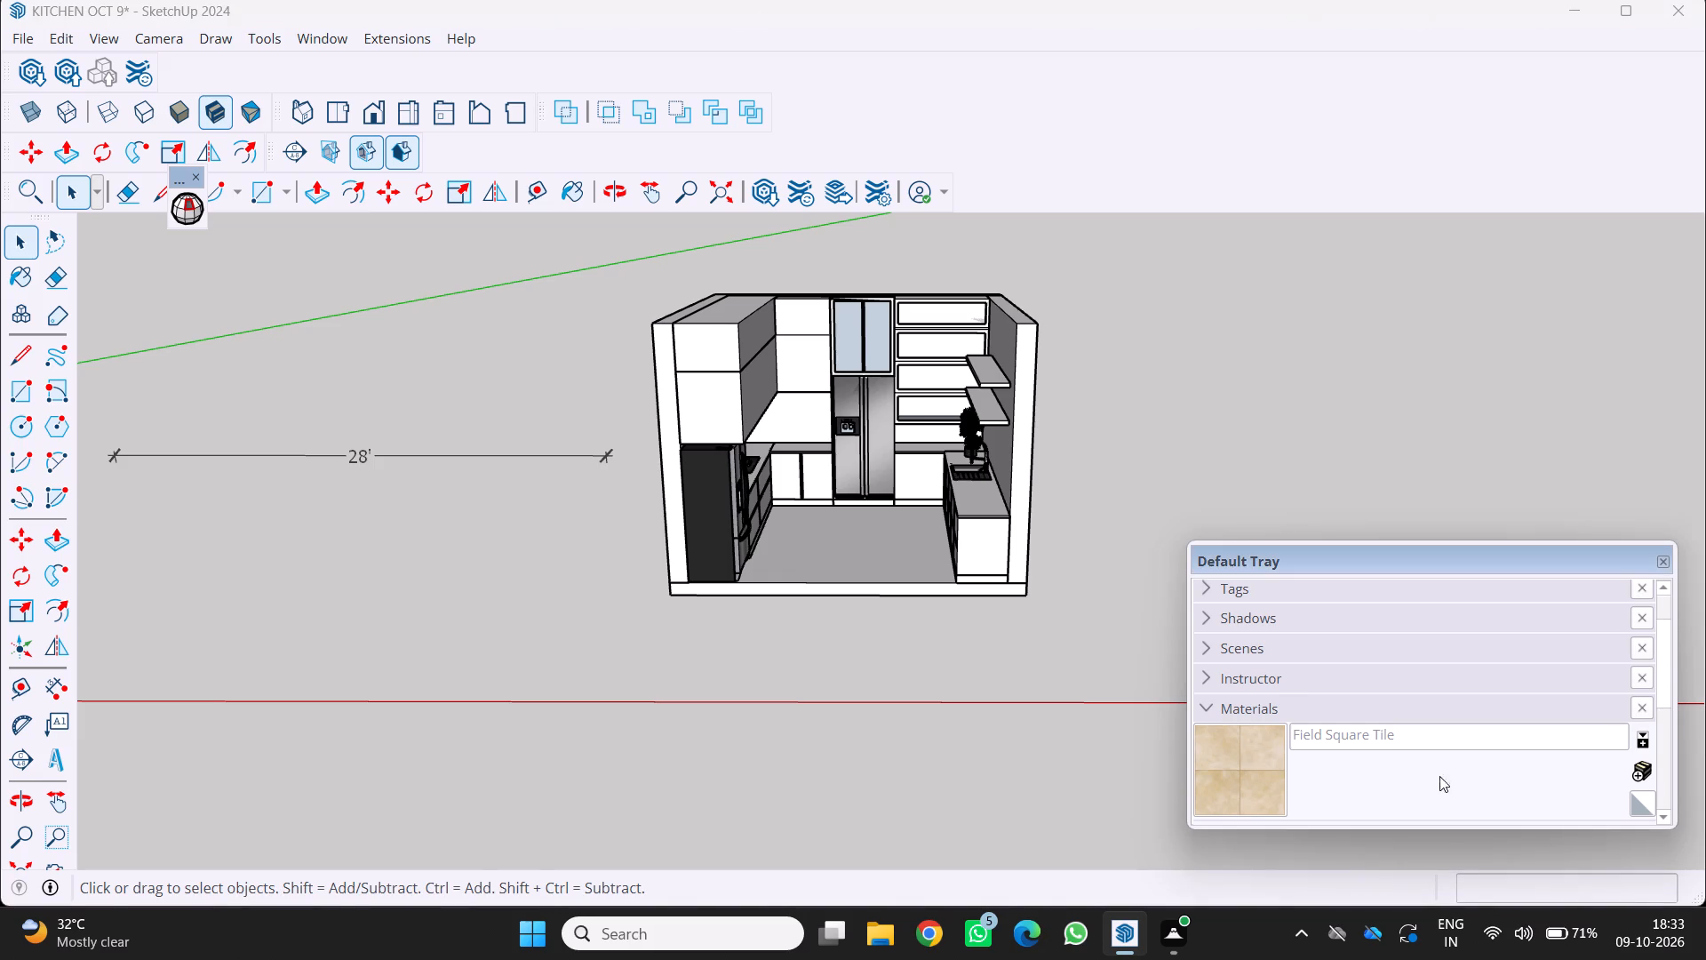
scroll(1423, 758, down, 5)
click(1590, 746)
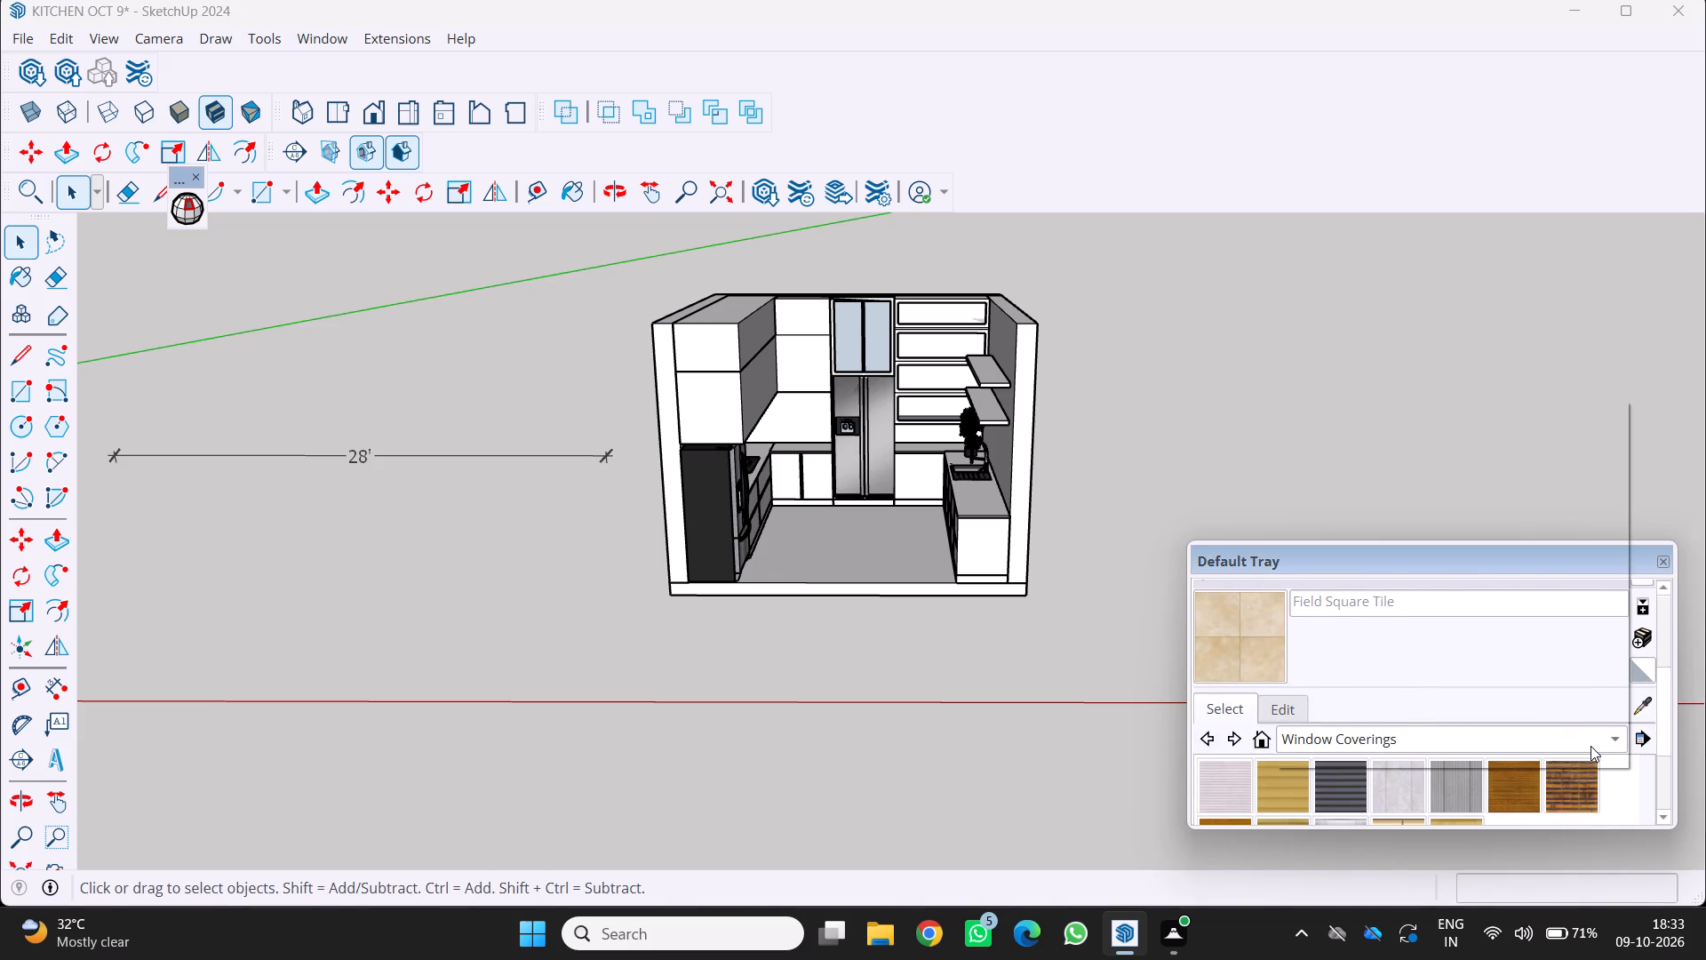
click(1355, 700)
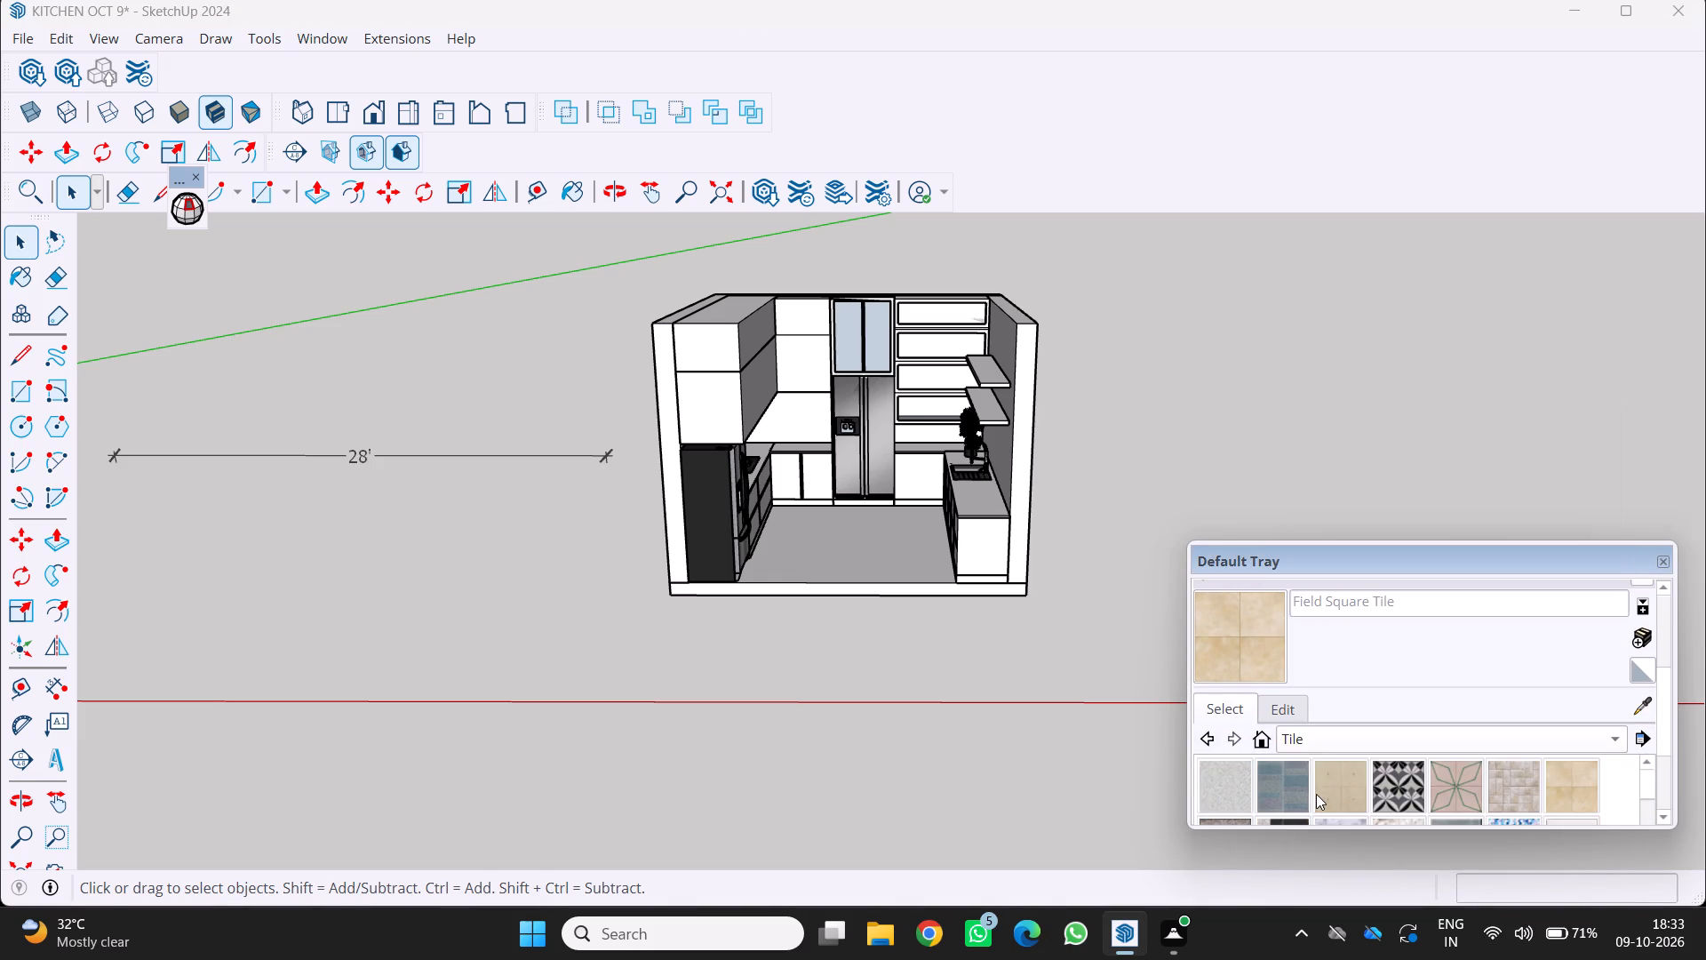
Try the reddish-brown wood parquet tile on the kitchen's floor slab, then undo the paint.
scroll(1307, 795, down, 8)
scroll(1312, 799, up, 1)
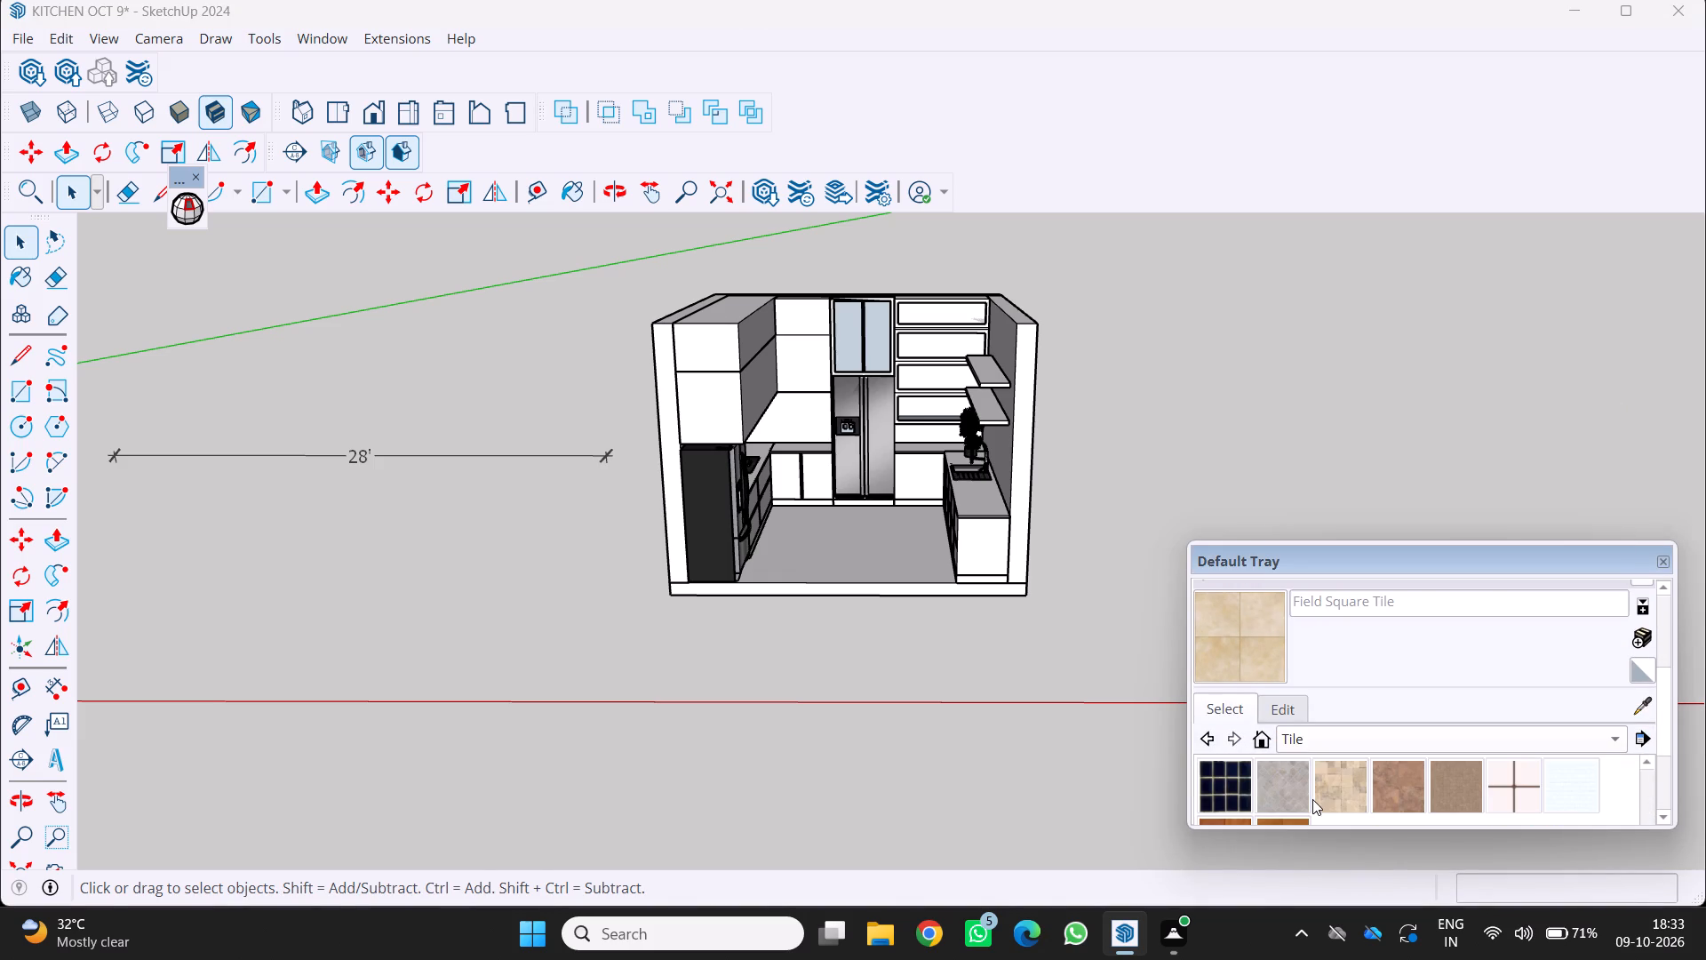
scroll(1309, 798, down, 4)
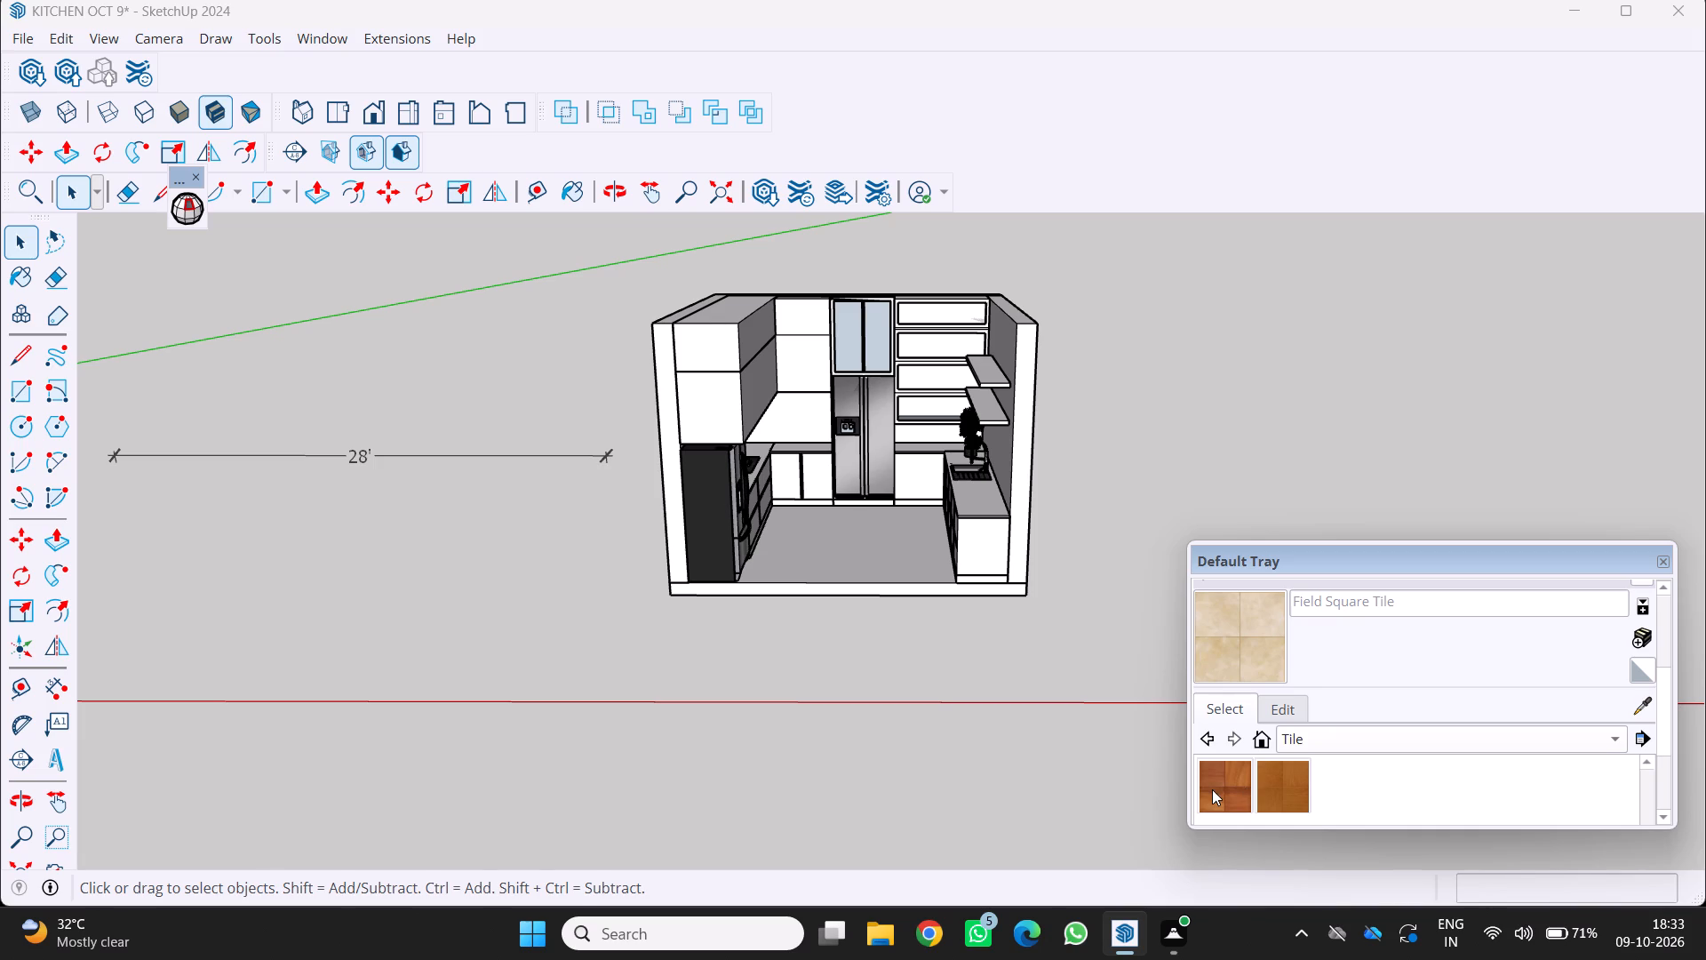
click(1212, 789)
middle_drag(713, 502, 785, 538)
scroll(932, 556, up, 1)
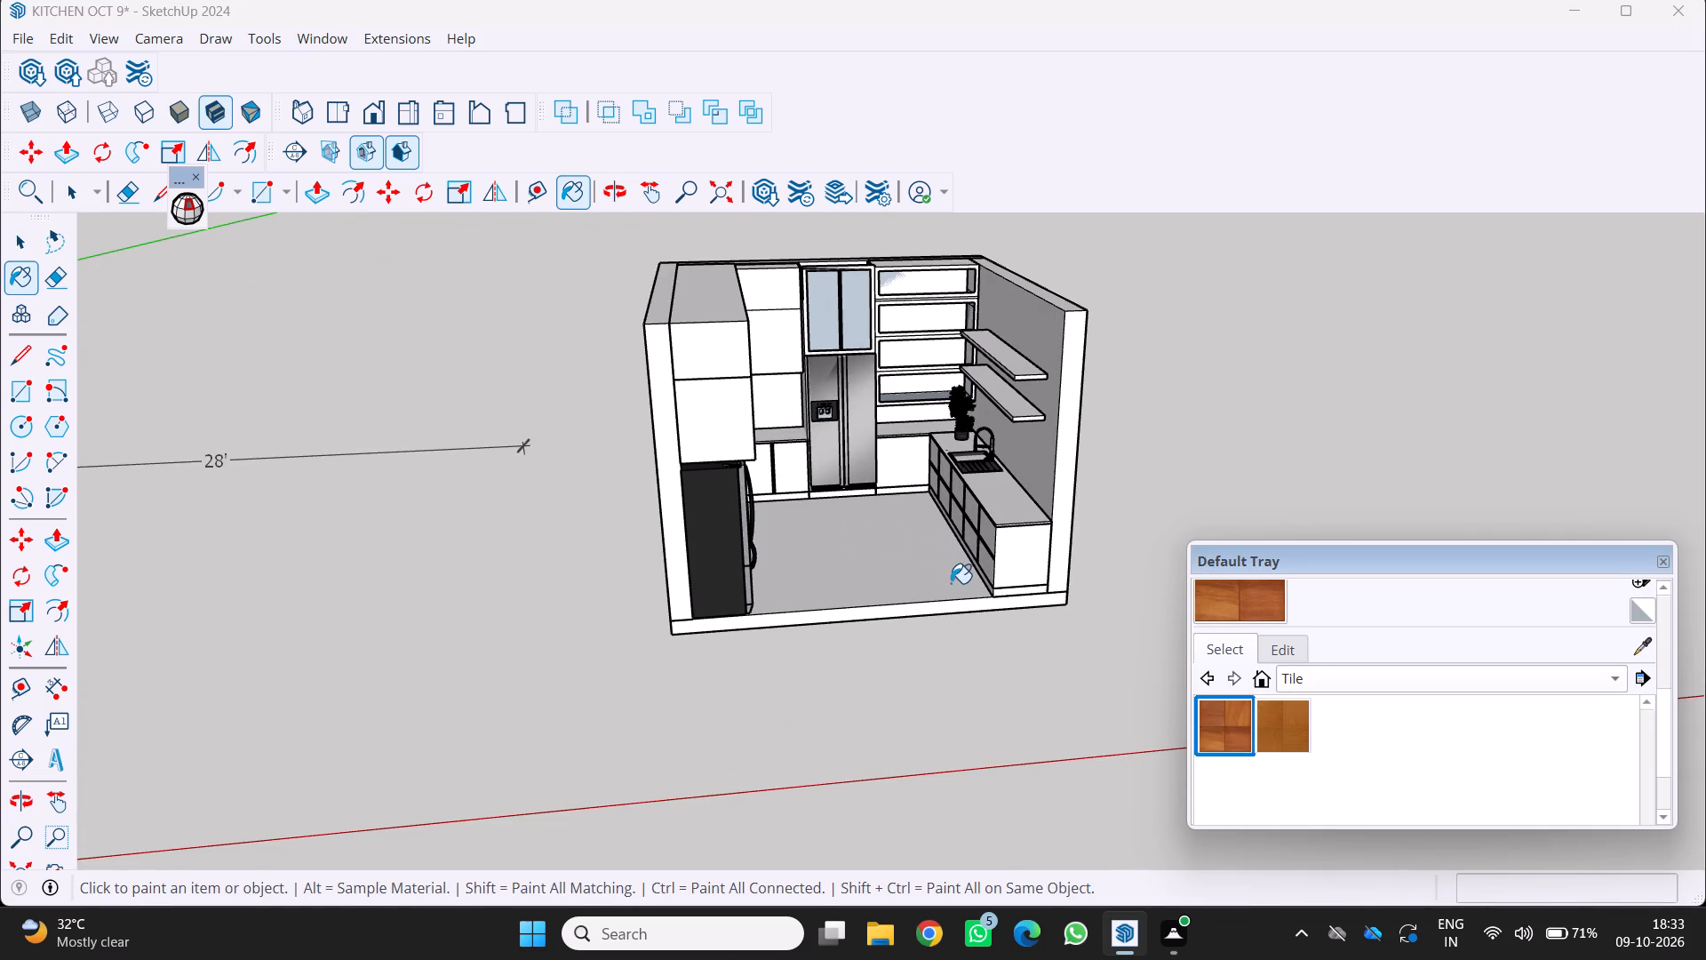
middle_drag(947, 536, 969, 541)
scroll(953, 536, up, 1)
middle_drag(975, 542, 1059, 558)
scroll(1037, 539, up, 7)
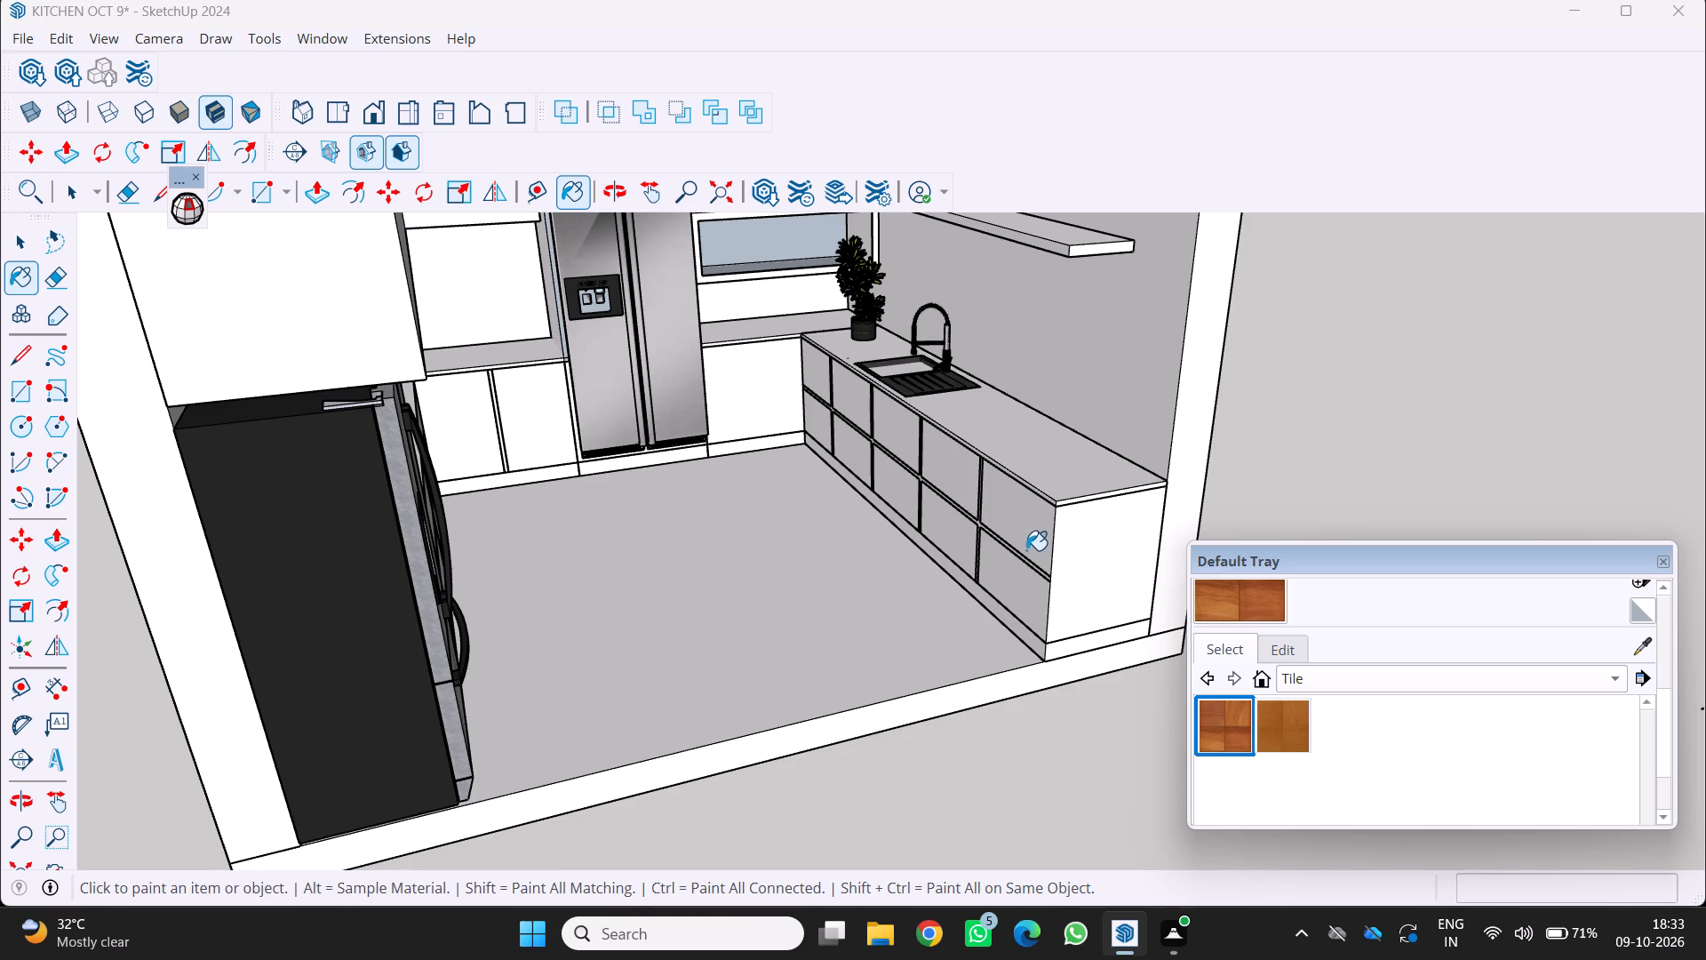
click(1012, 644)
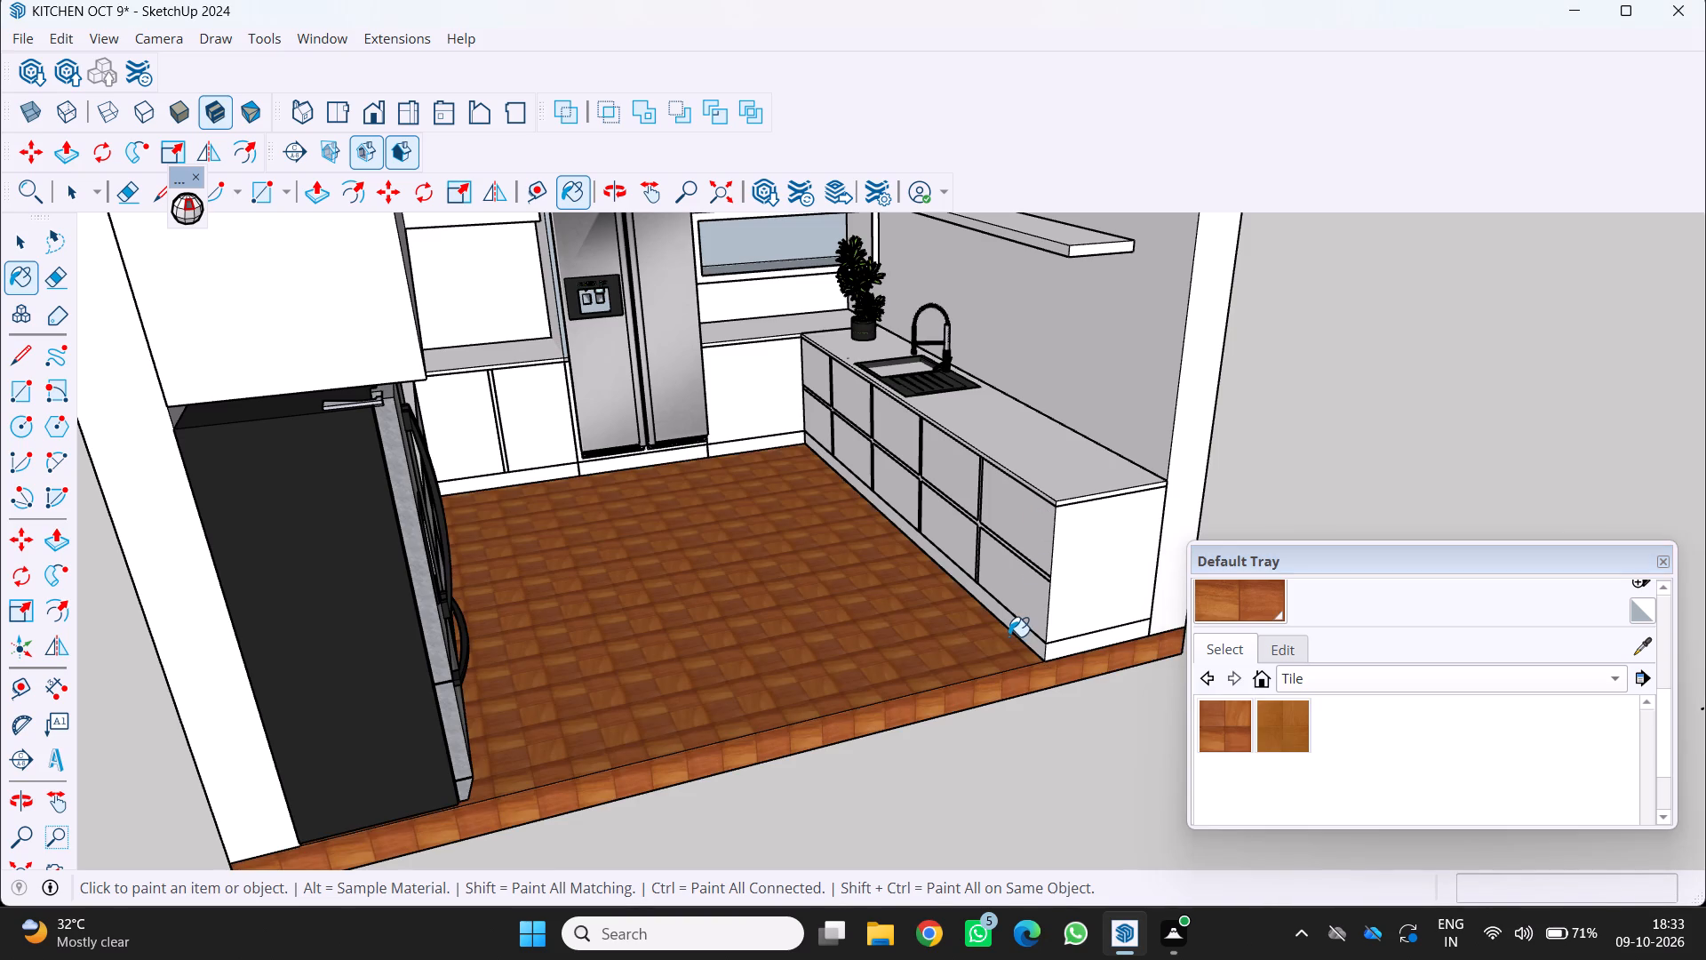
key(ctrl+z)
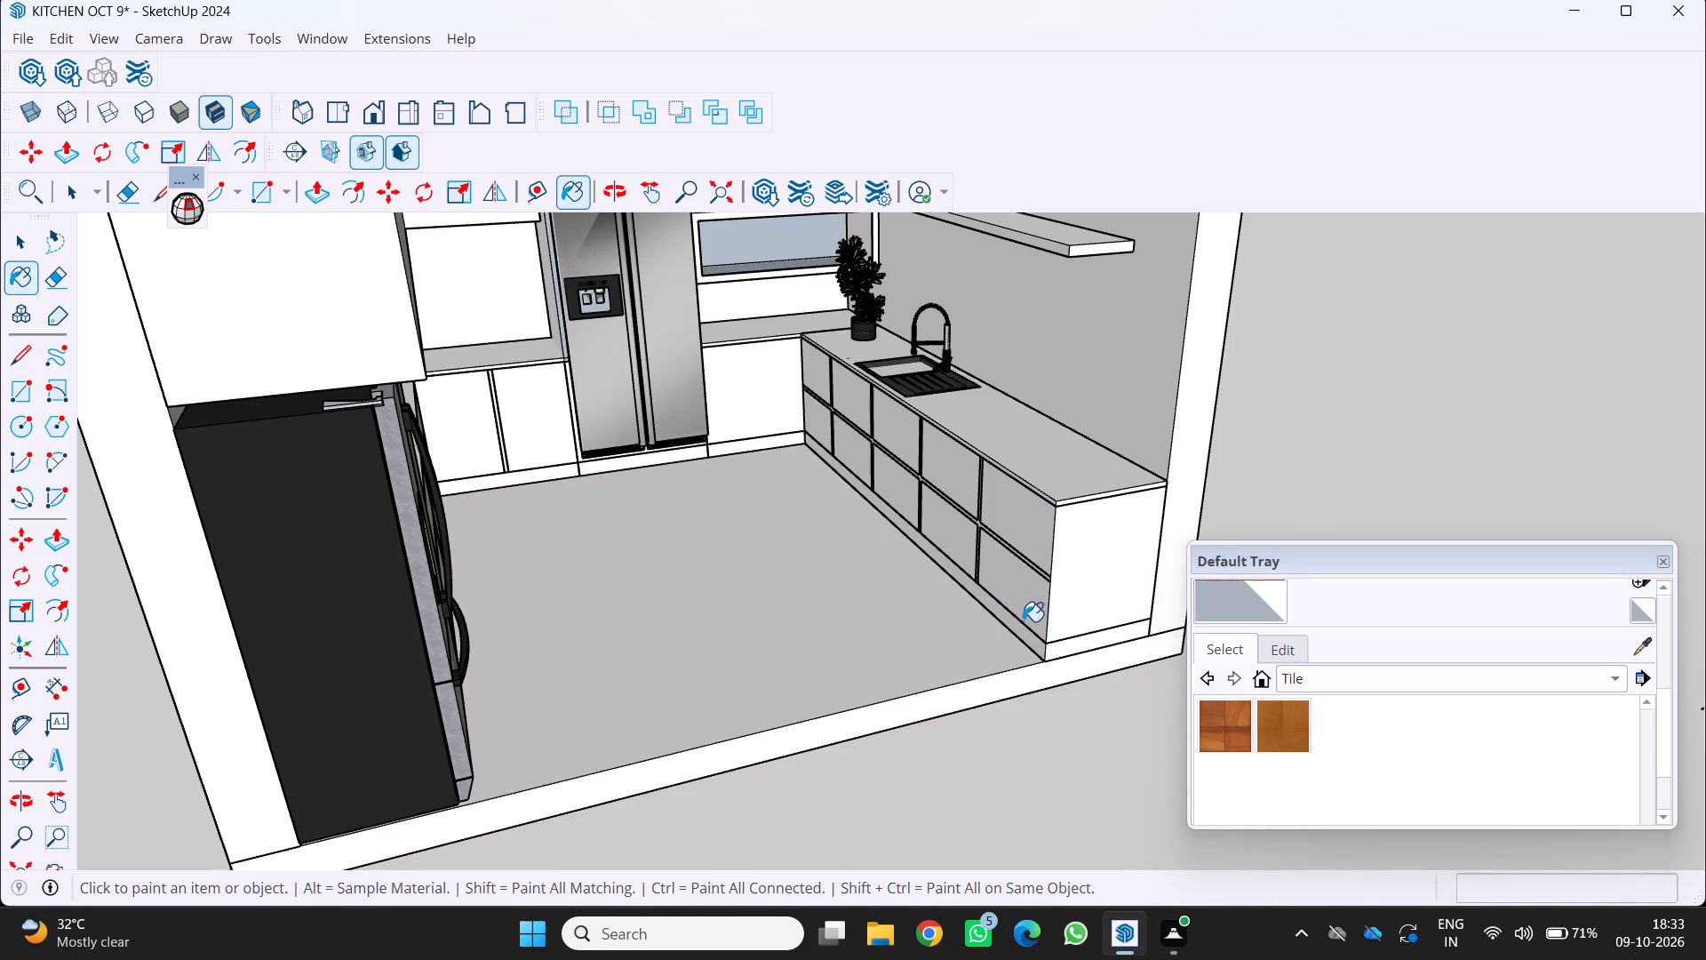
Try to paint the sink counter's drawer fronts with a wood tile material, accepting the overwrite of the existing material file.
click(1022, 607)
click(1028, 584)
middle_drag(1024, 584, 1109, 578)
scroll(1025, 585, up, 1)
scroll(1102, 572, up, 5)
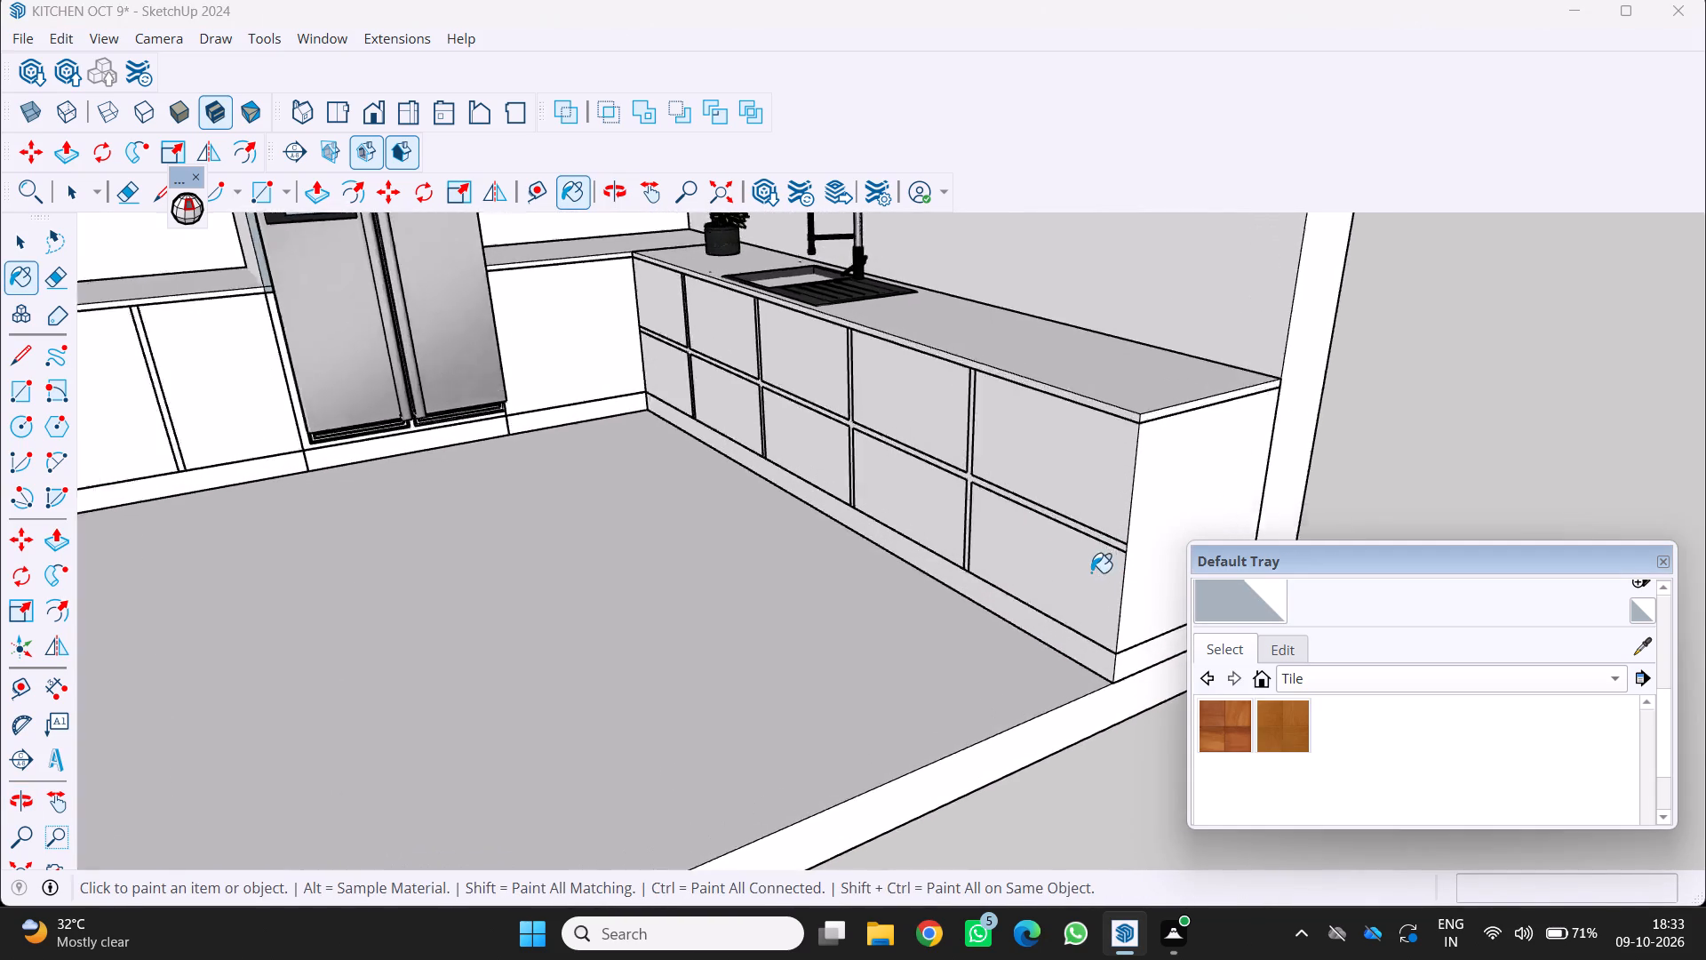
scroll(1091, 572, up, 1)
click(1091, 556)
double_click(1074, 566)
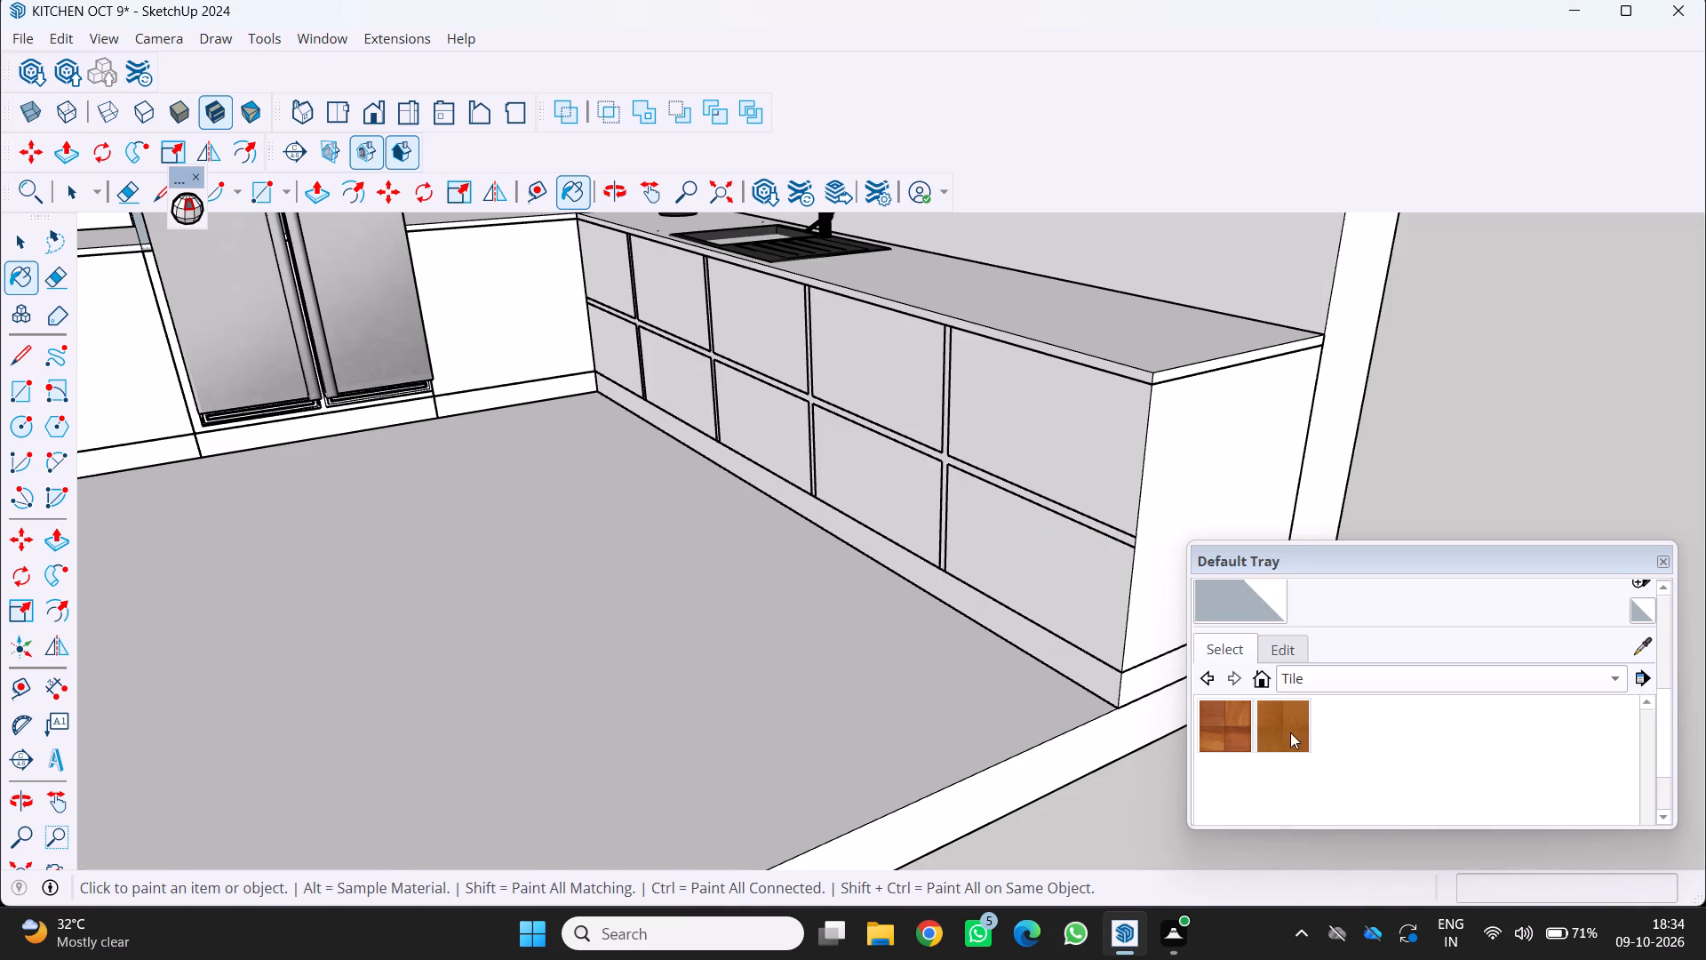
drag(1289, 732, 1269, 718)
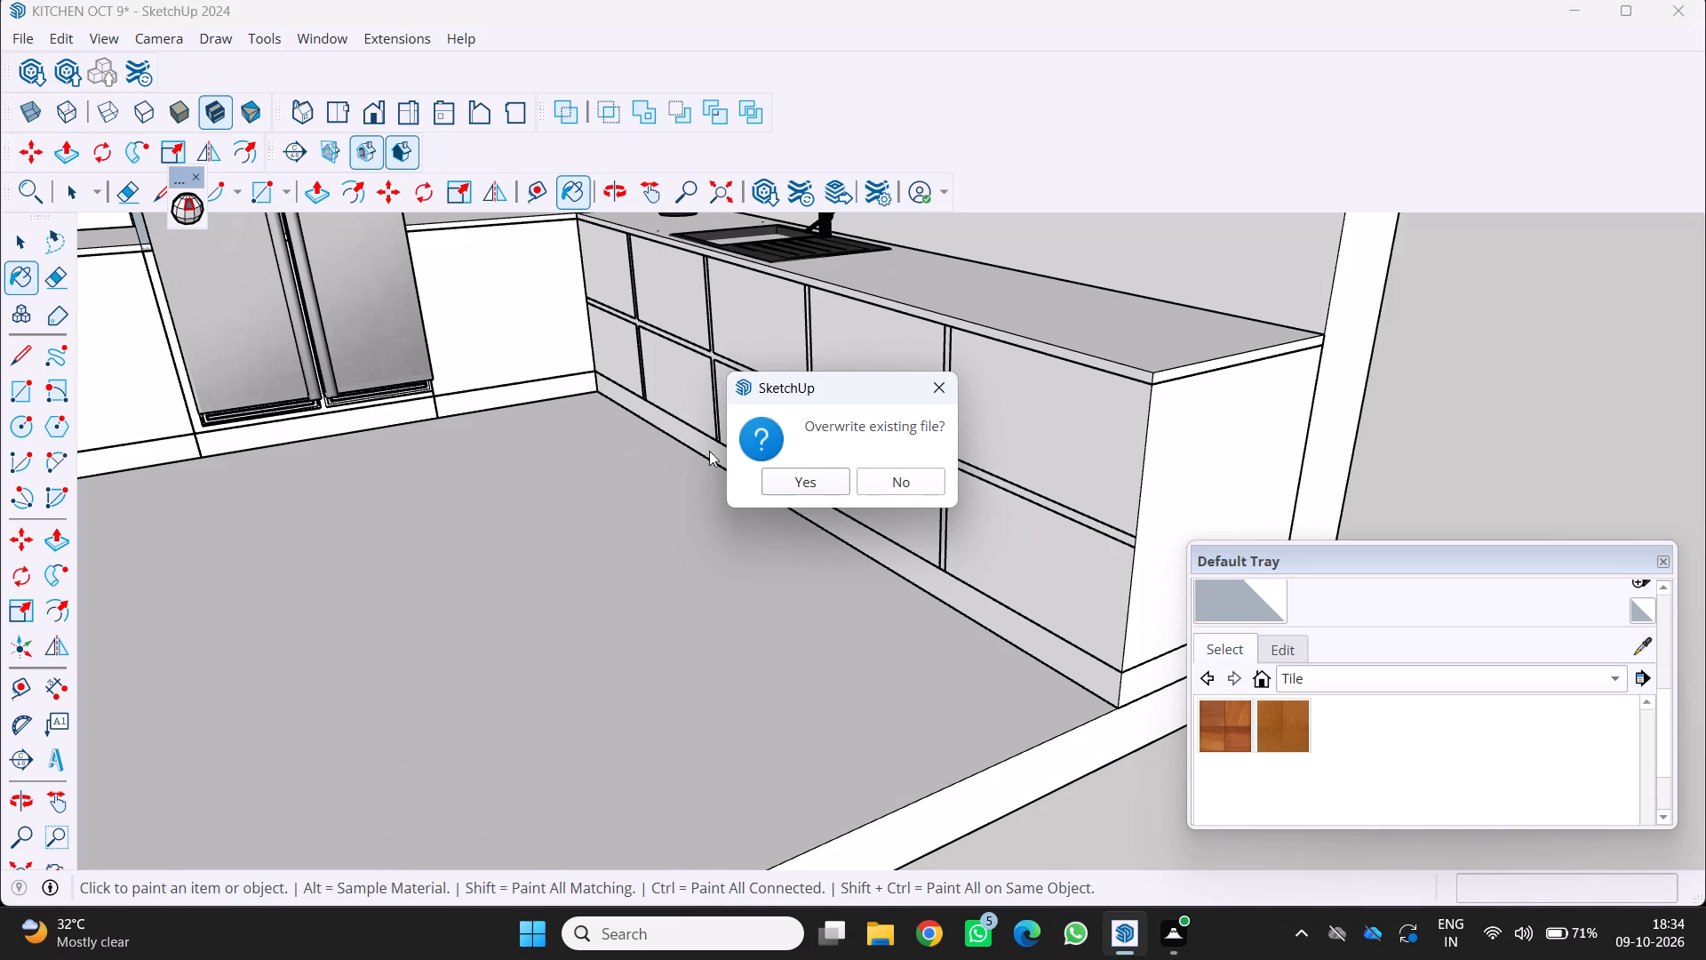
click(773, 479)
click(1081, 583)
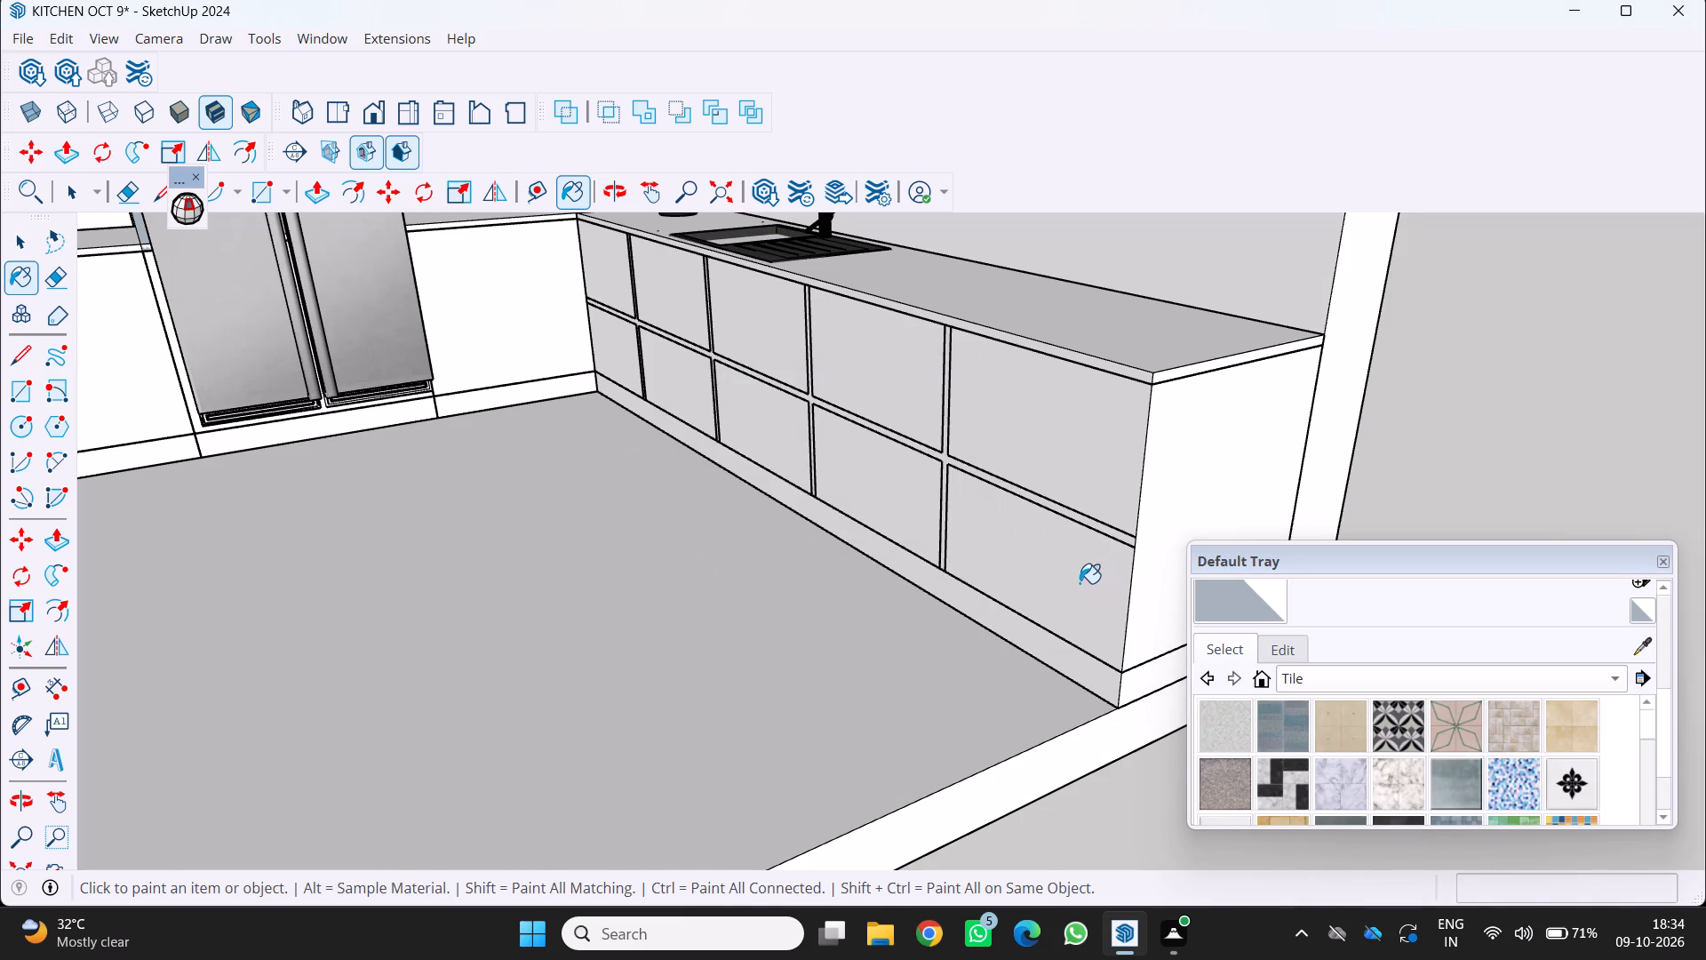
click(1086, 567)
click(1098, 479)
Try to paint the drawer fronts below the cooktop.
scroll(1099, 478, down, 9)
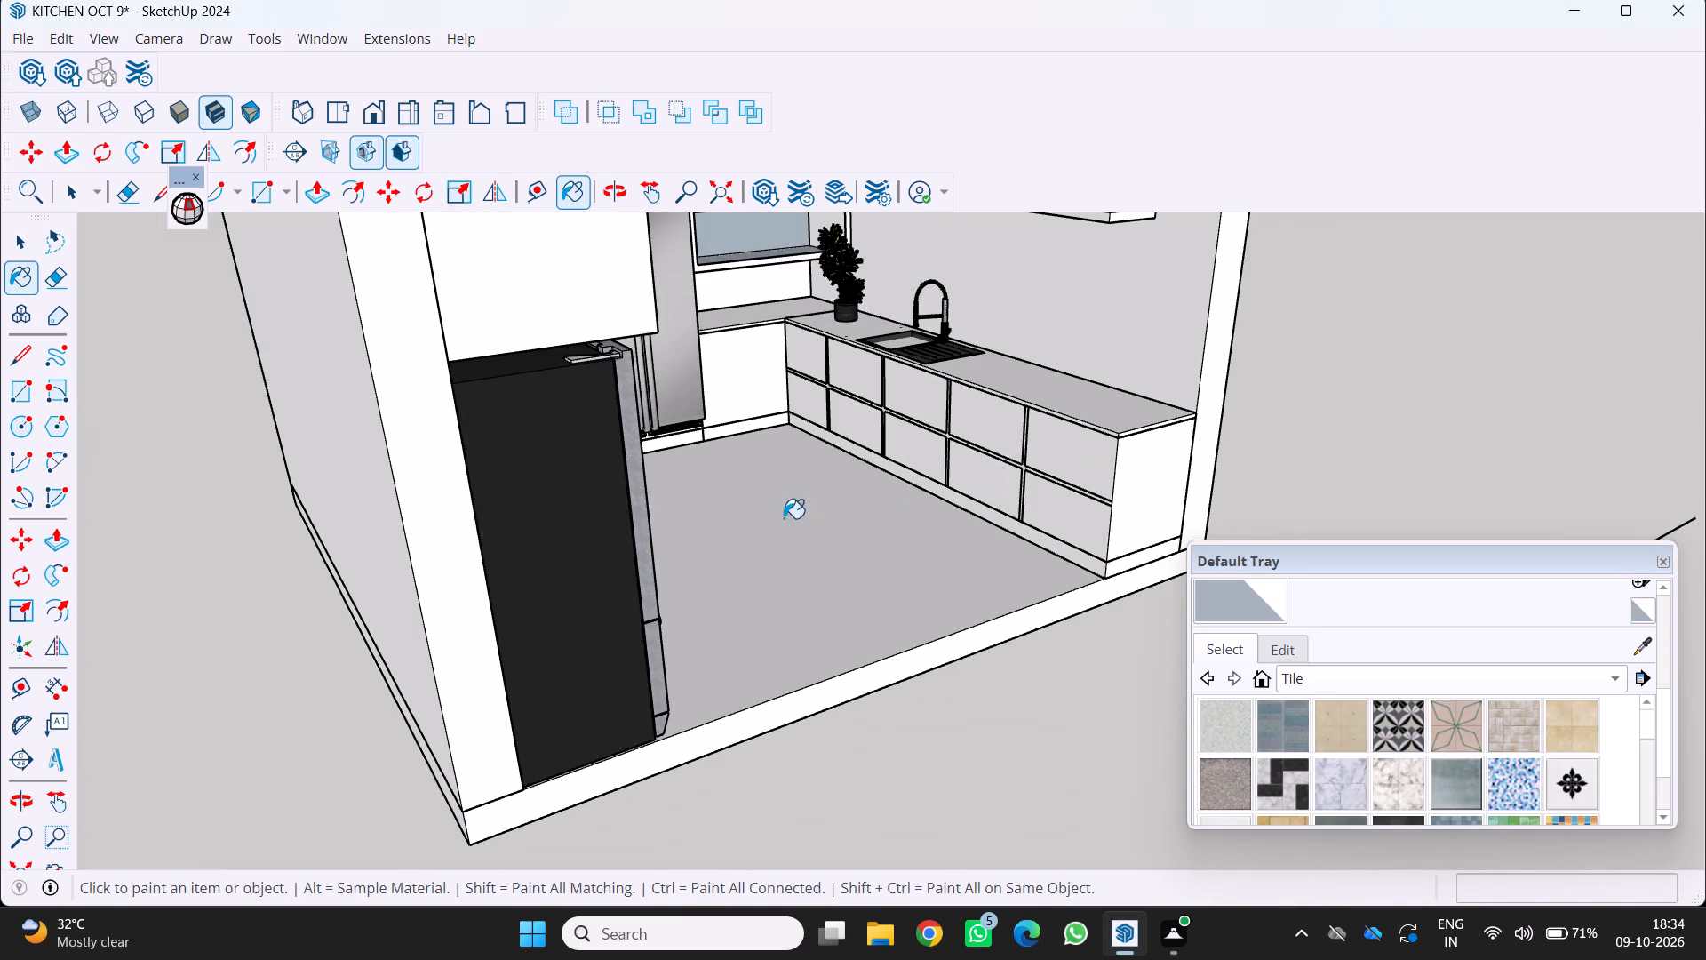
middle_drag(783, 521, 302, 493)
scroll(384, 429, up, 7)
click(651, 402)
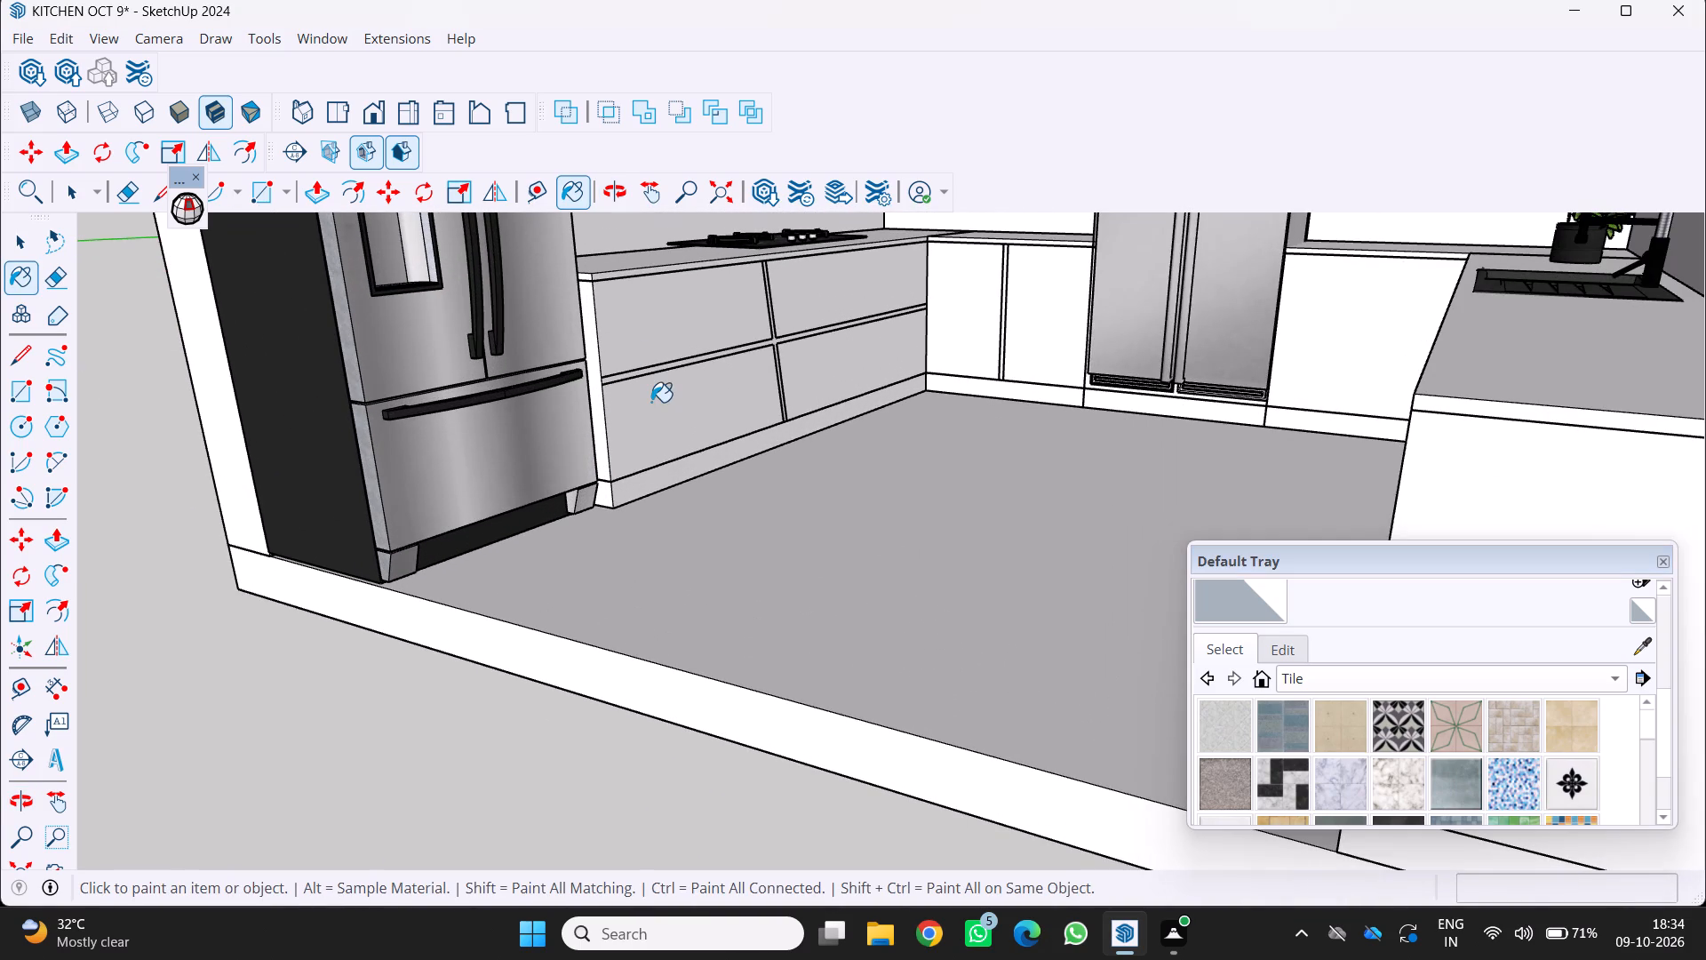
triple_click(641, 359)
Paint the cooktop base cabinets, the back-wall base cabinets and the sink counter's cabinets with the reddish-brown wood parquet tile.
scroll(855, 520, down, 3)
scroll(1273, 724, down, 1)
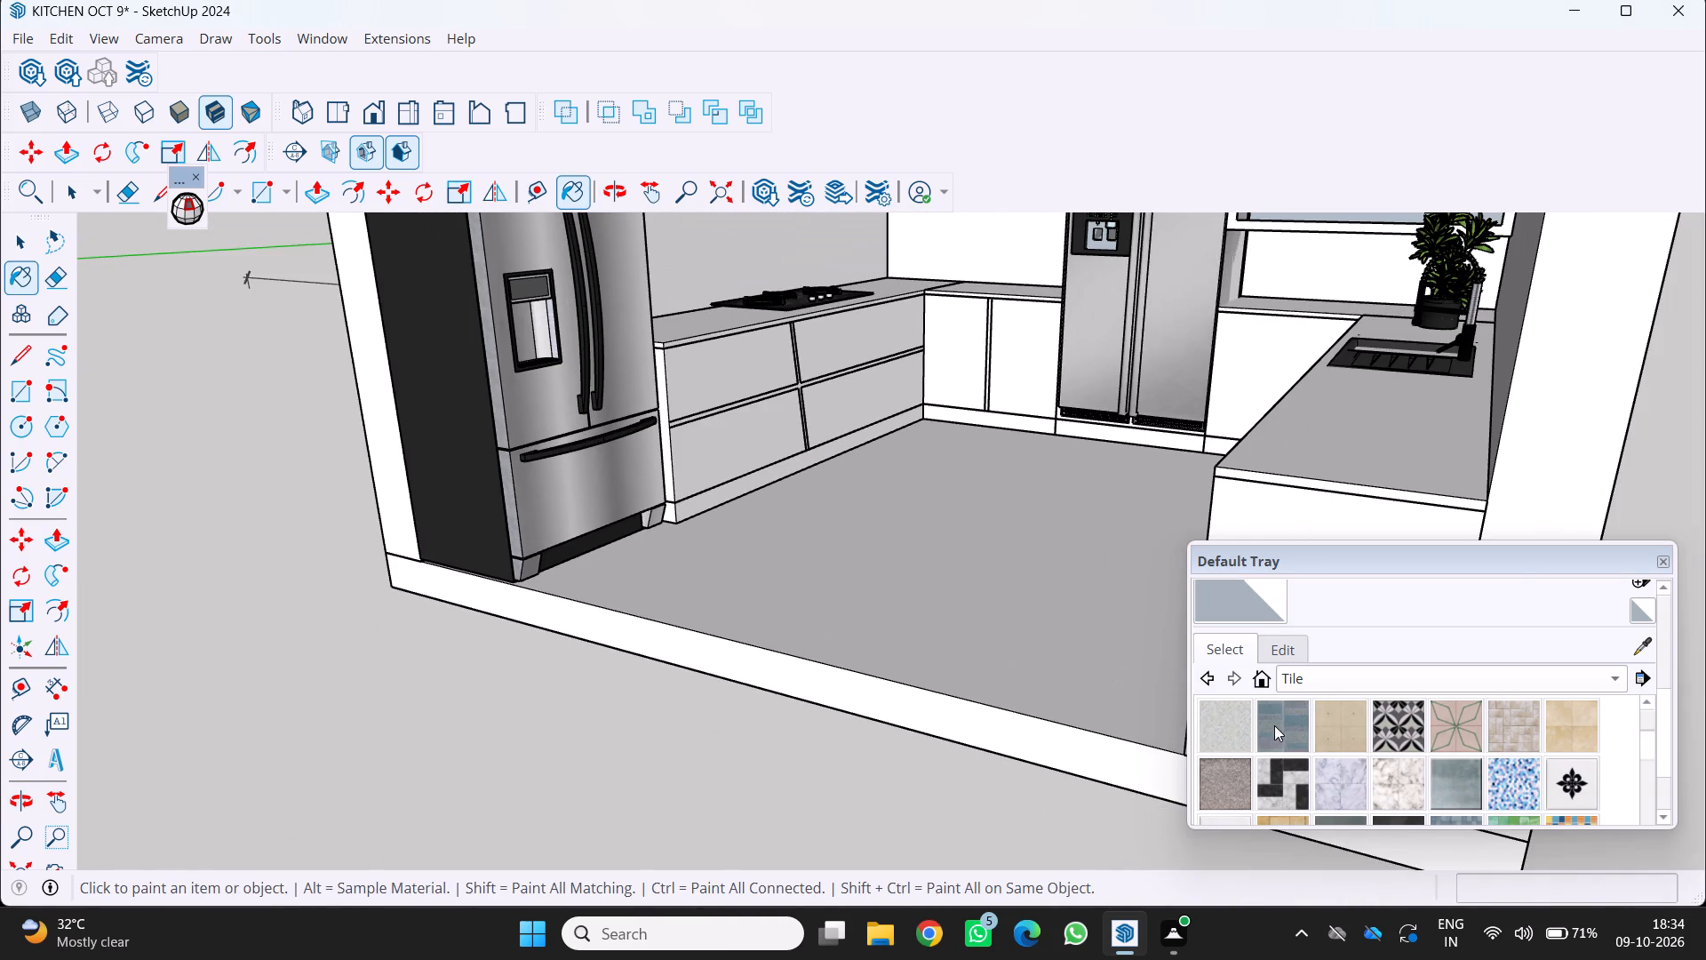
scroll(1274, 725, down, 8)
click(1221, 718)
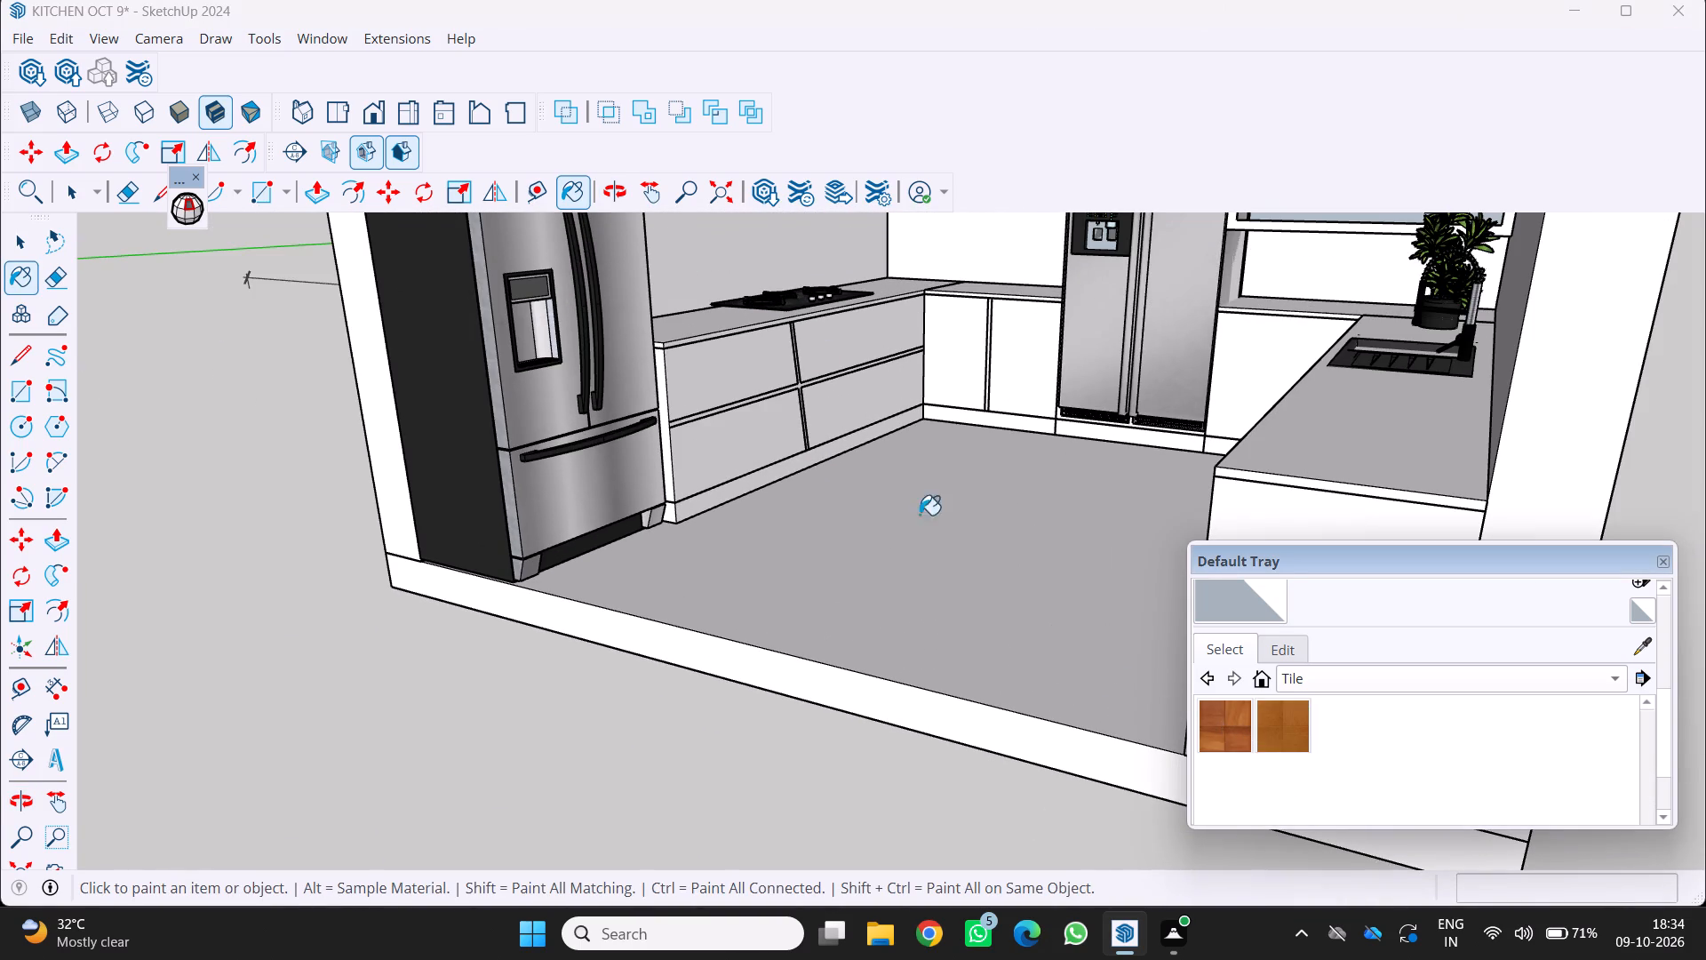
click(729, 451)
scroll(746, 432, down, 1)
middle_drag(749, 434, 756, 436)
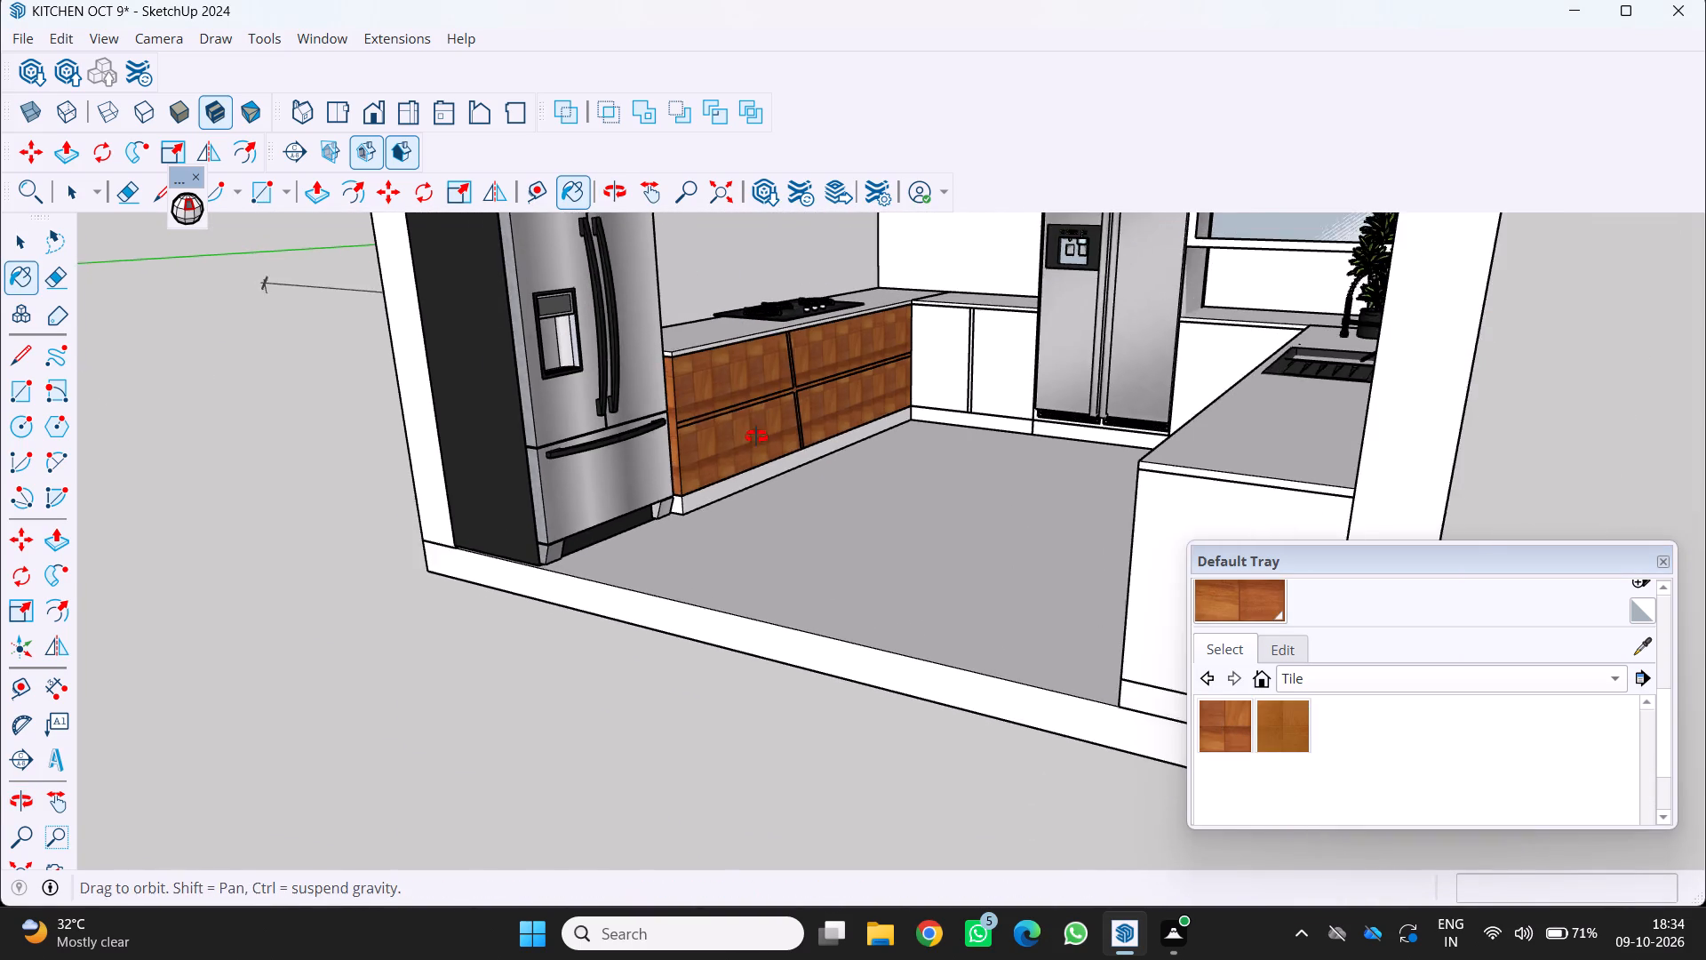
middle_drag(756, 436, 933, 475)
click(839, 333)
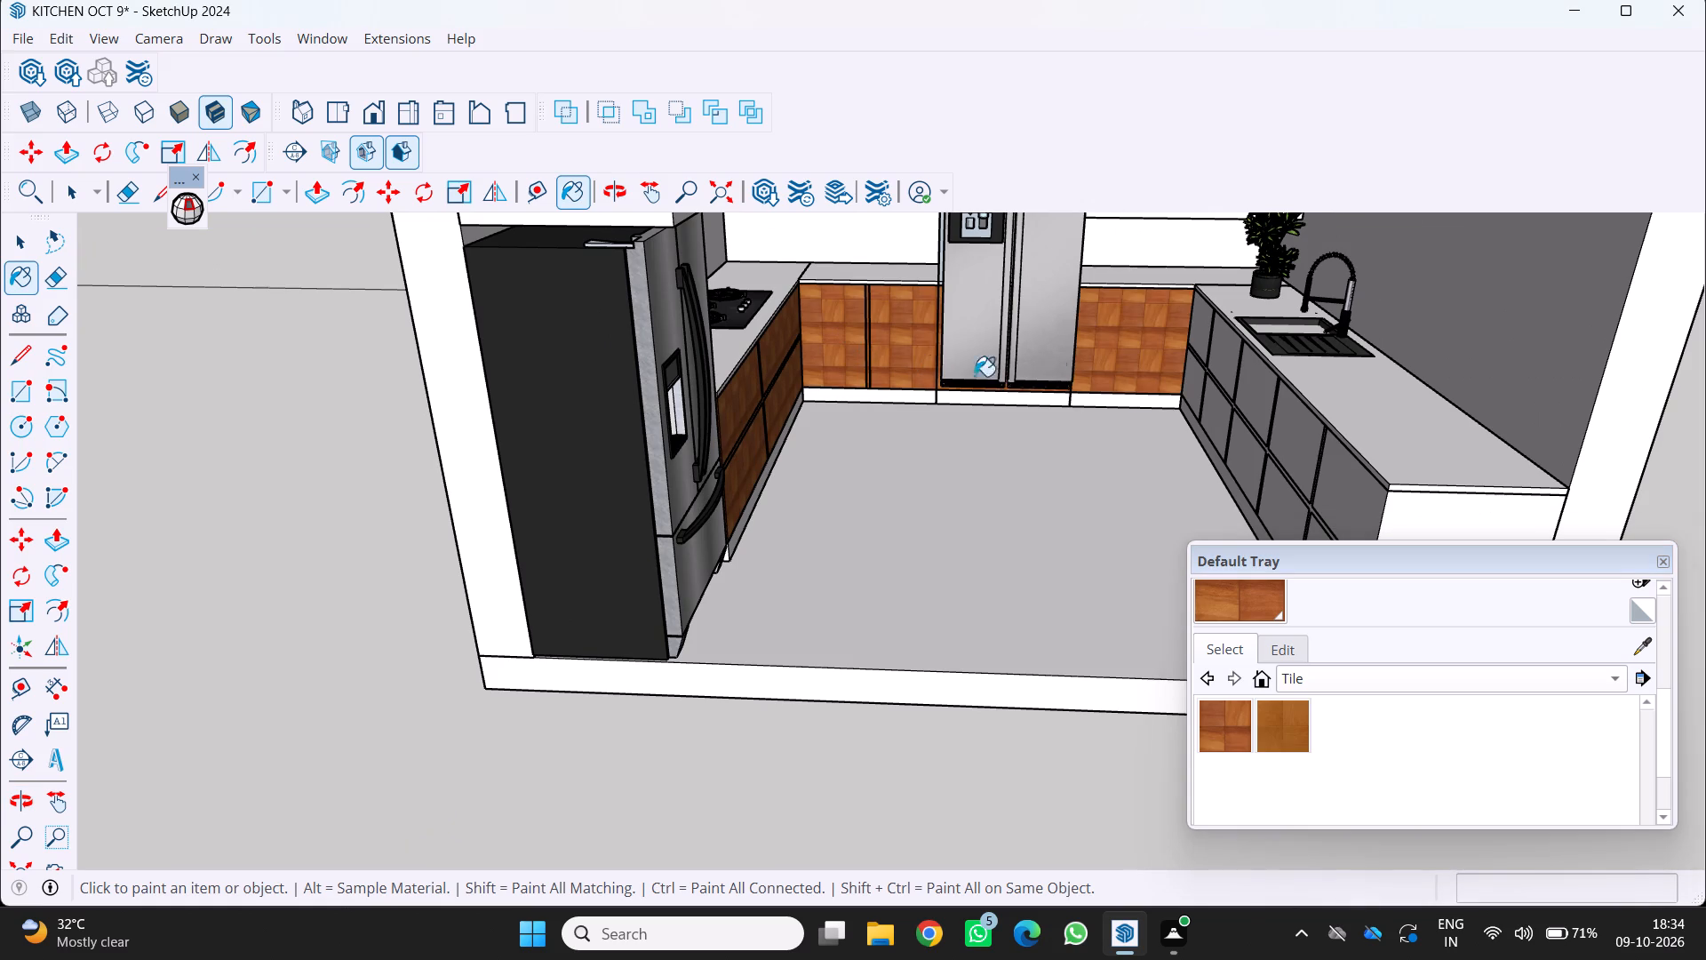
click(1341, 501)
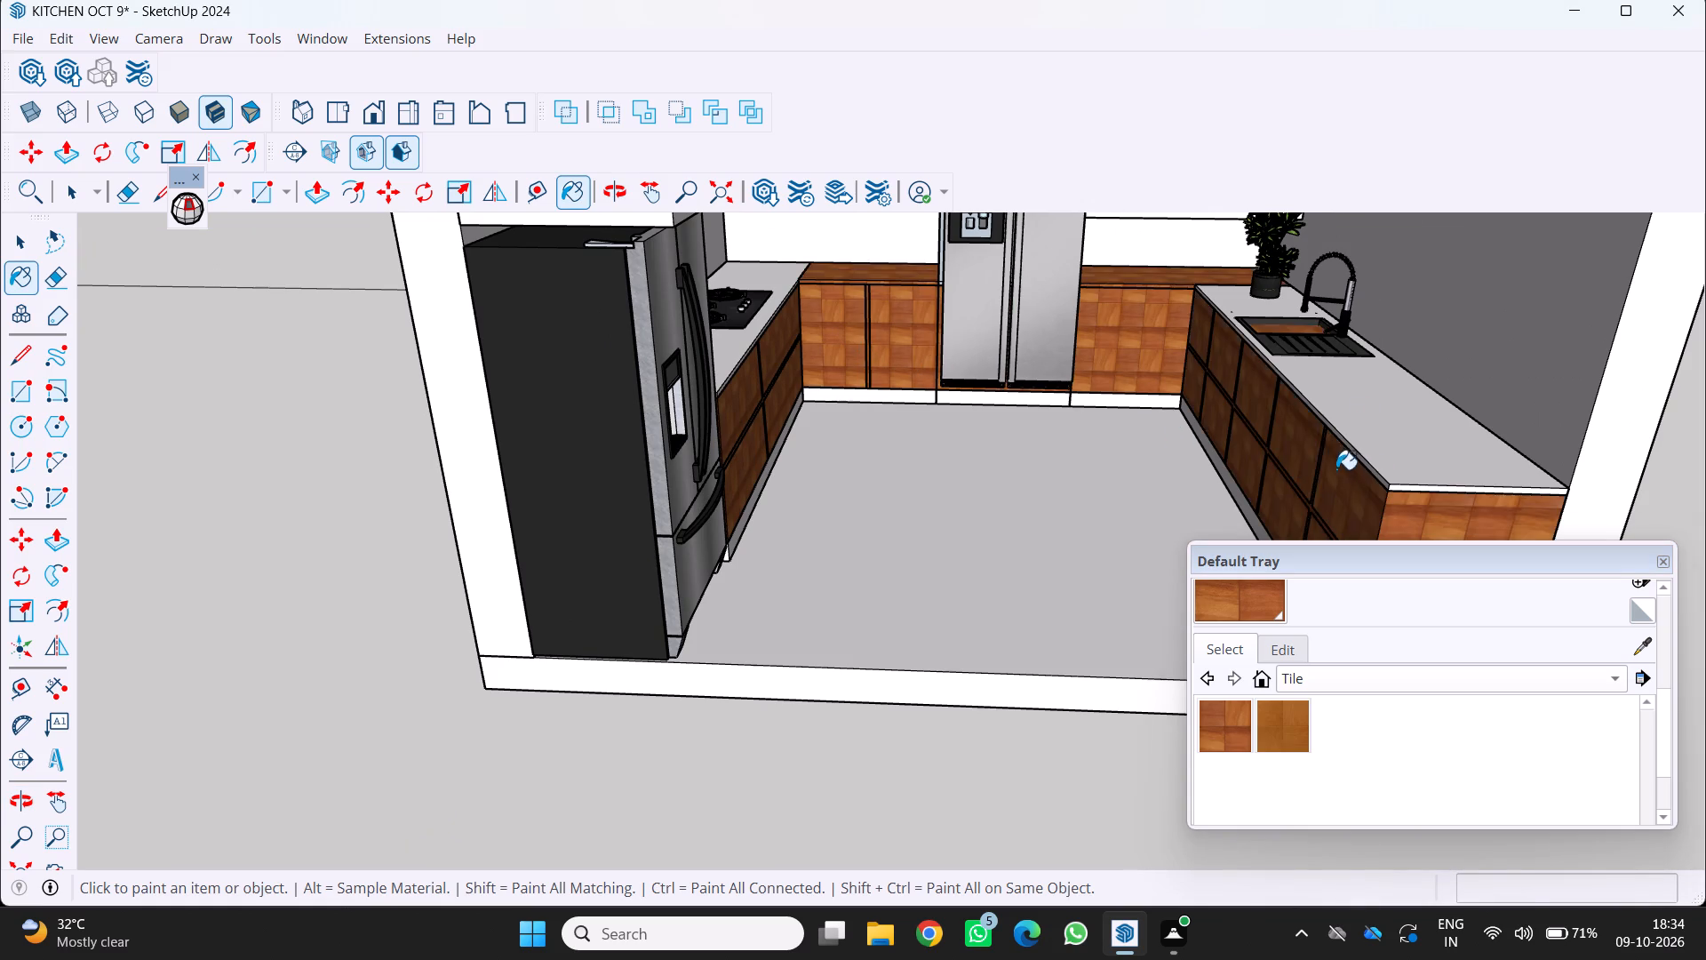
Paint both tiers of the wall cabinets above the cooktop and black-sided refrigerator with the same wood parquet tile.
scroll(1083, 399, down, 1)
middle_drag(964, 374, 781, 228)
scroll(712, 430, down, 1)
middle_drag(716, 433, 771, 492)
middle_drag(771, 492, 777, 494)
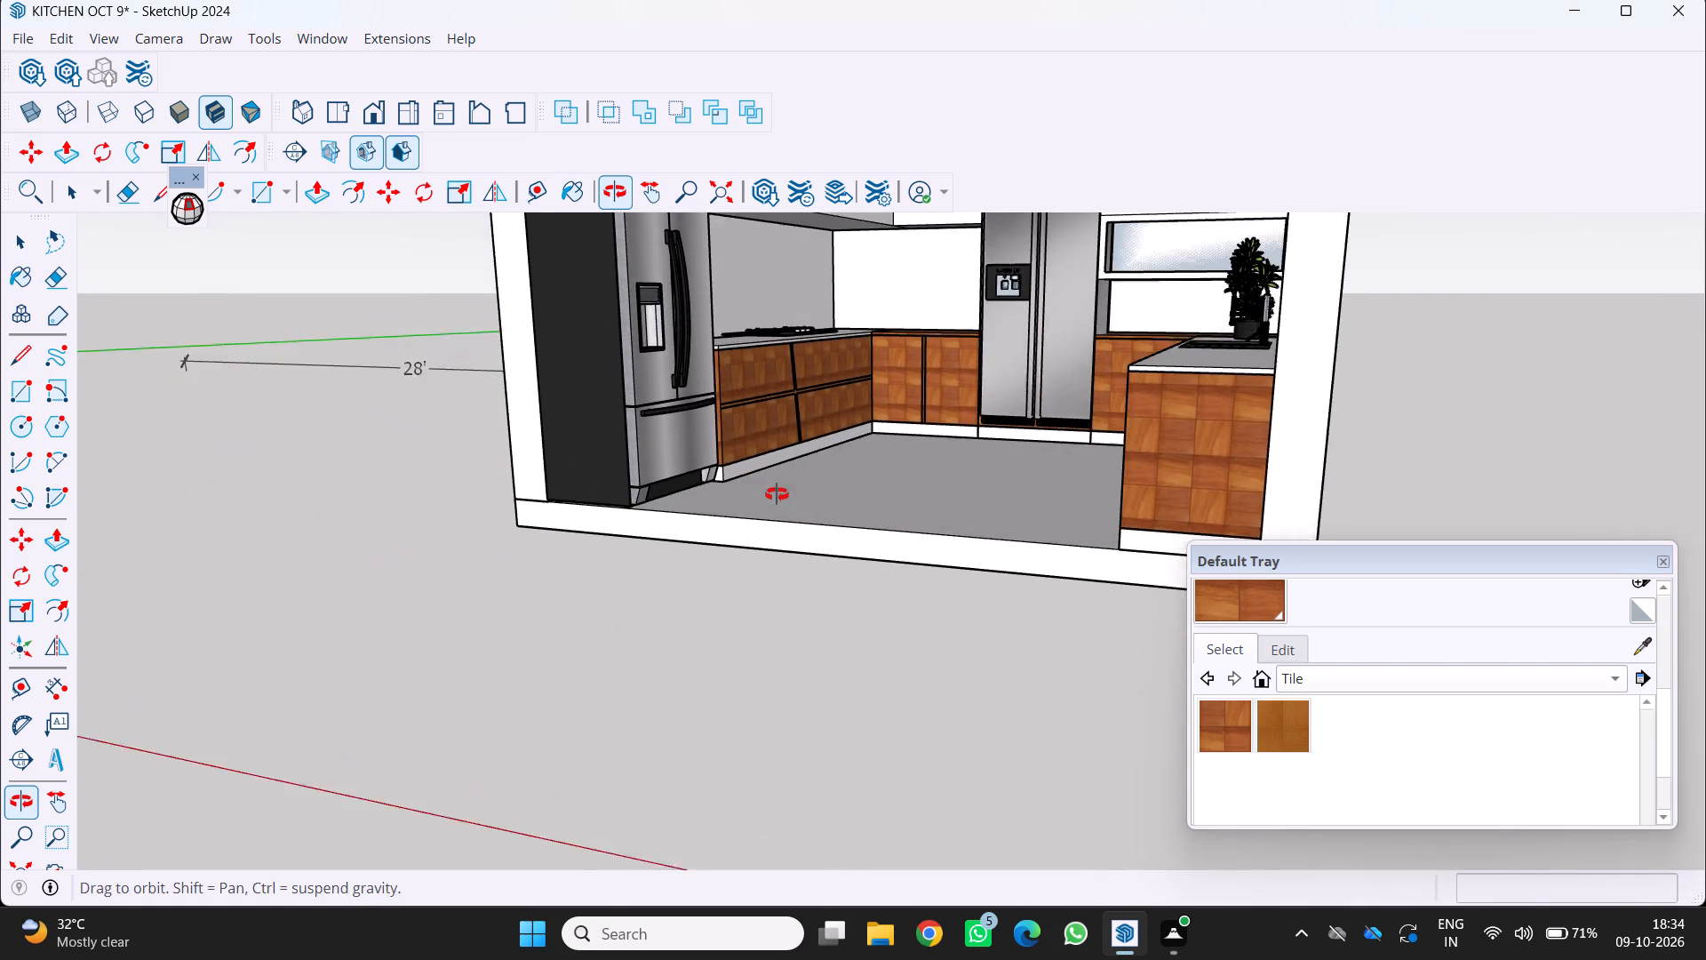
middle_drag(777, 494, 785, 500)
middle_click(787, 500)
scroll(736, 366, down, 1)
middle_drag(760, 377, 861, 530)
scroll(862, 532, down, 5)
middle_drag(779, 449, 672, 340)
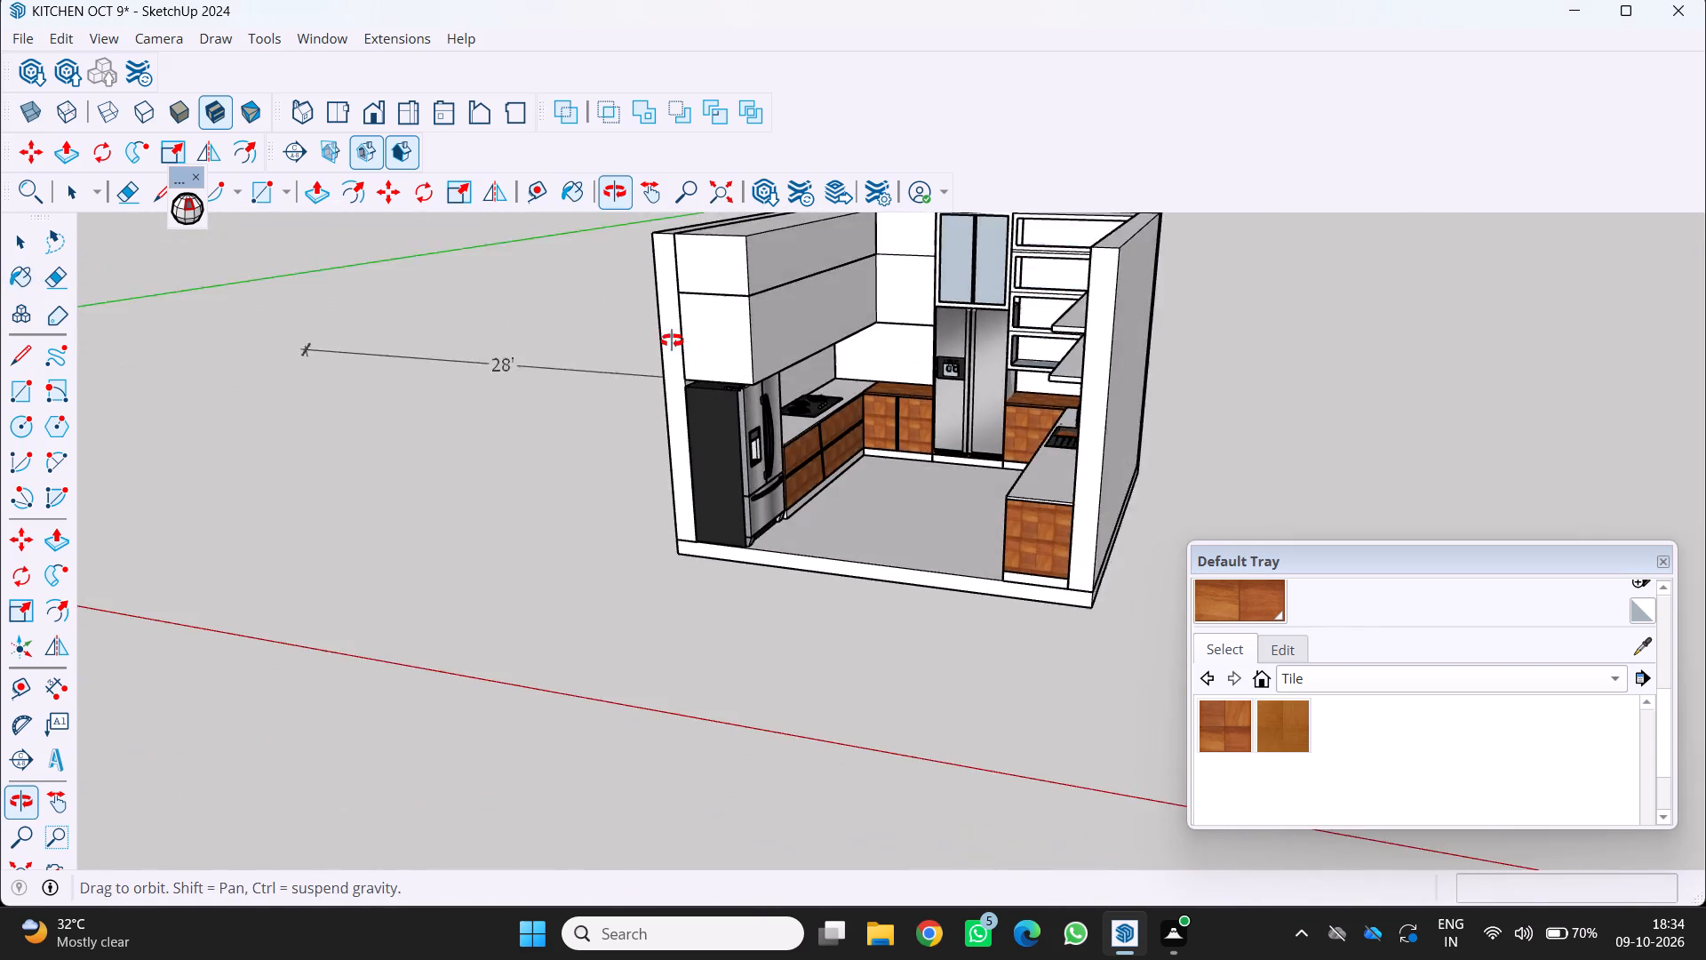
middle_drag(672, 340, 642, 327)
middle_click(642, 327)
click(773, 301)
click(744, 255)
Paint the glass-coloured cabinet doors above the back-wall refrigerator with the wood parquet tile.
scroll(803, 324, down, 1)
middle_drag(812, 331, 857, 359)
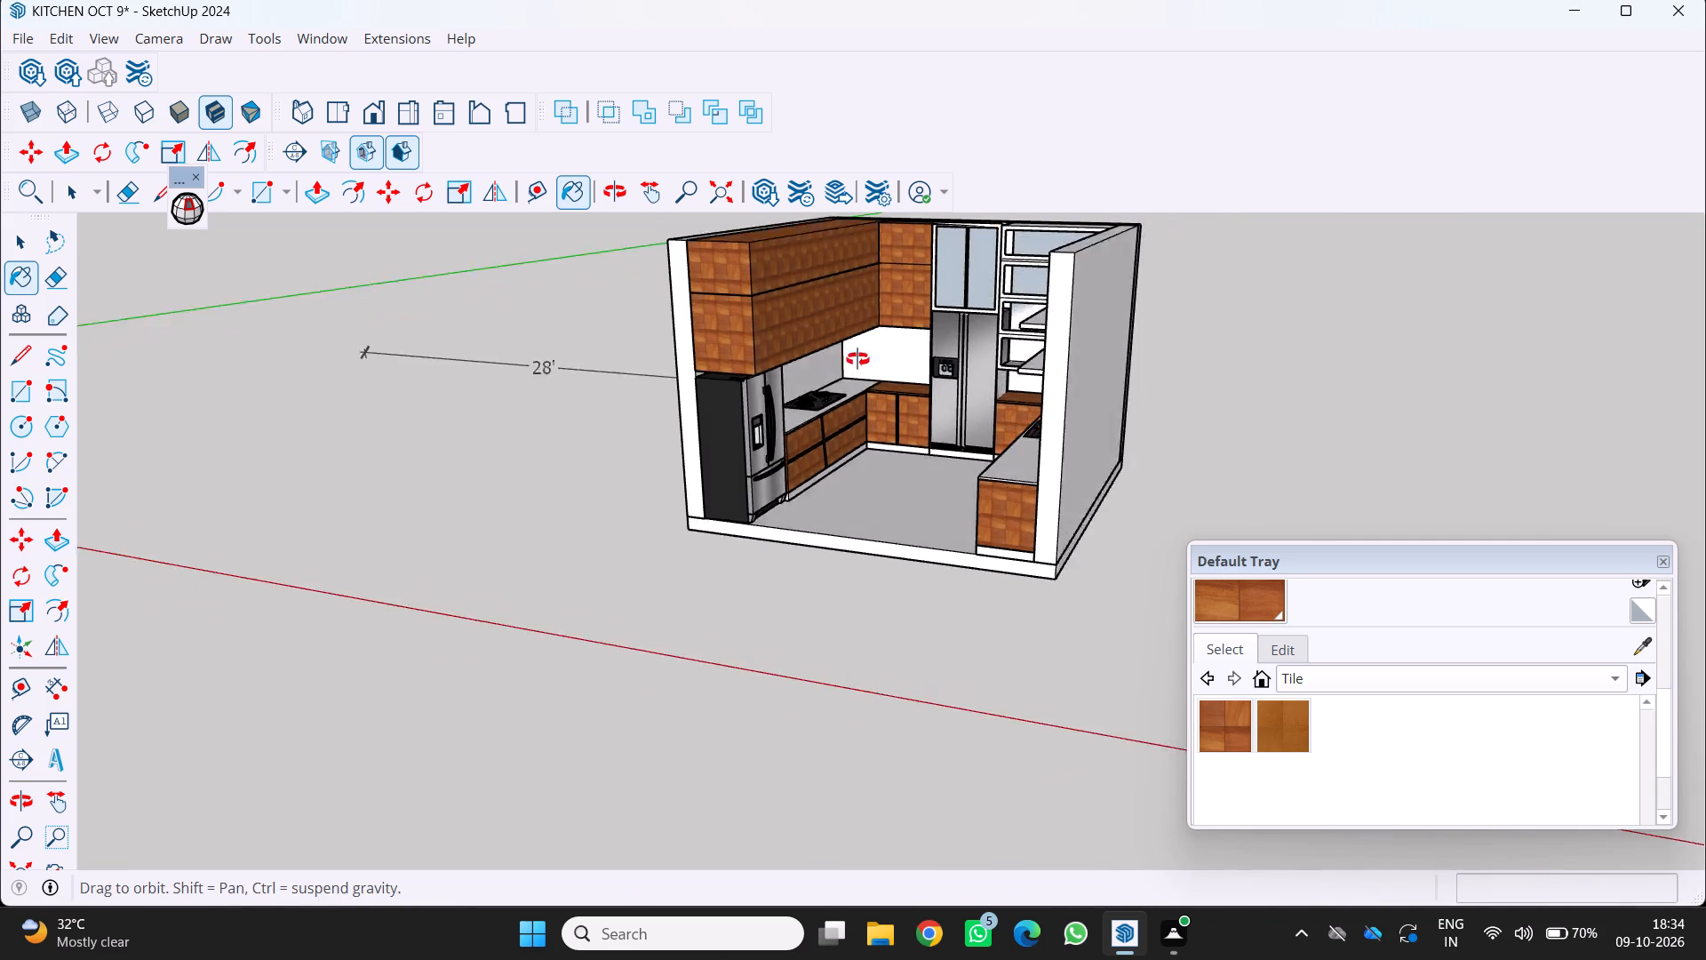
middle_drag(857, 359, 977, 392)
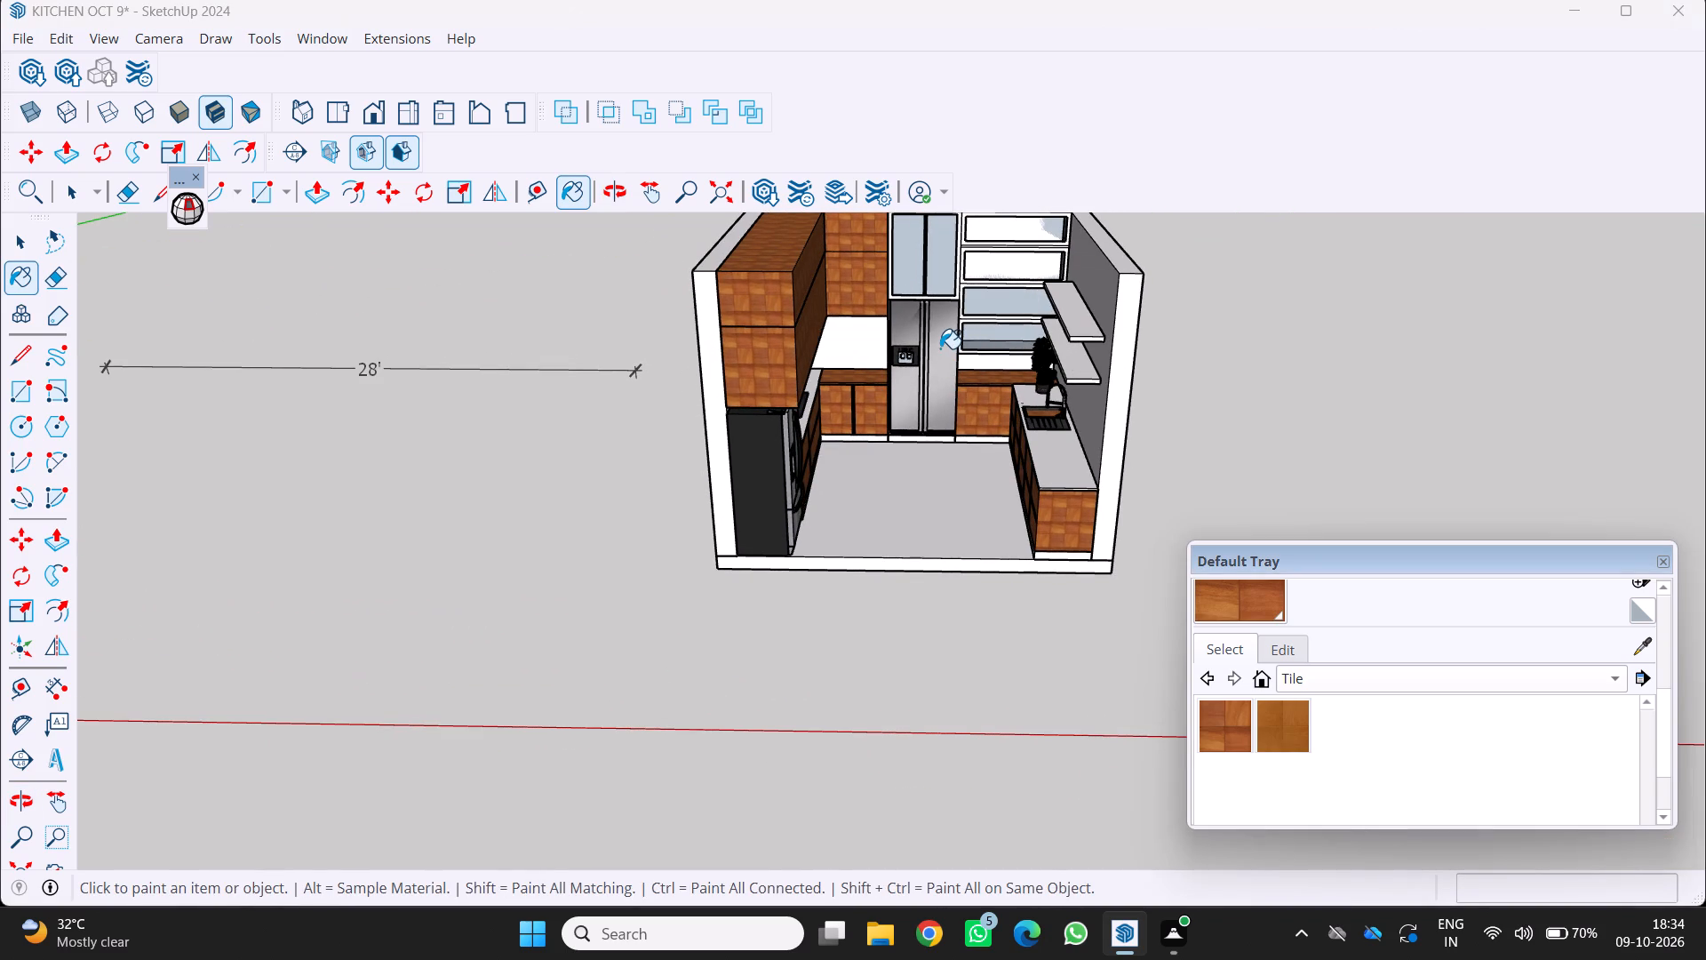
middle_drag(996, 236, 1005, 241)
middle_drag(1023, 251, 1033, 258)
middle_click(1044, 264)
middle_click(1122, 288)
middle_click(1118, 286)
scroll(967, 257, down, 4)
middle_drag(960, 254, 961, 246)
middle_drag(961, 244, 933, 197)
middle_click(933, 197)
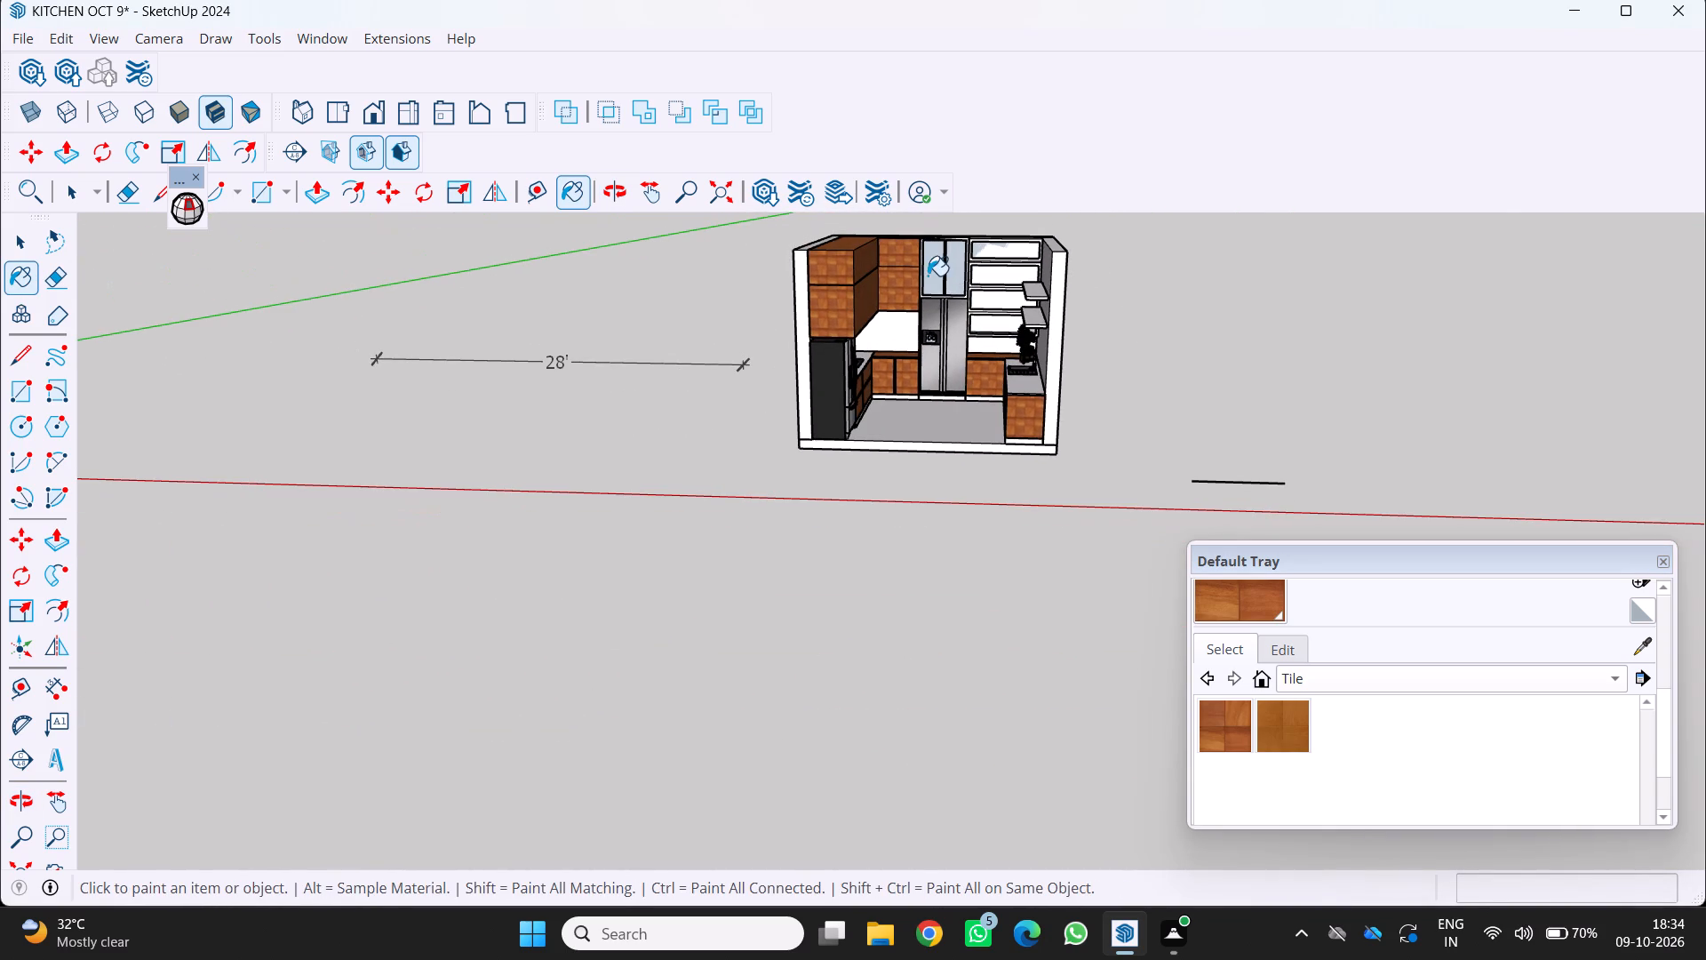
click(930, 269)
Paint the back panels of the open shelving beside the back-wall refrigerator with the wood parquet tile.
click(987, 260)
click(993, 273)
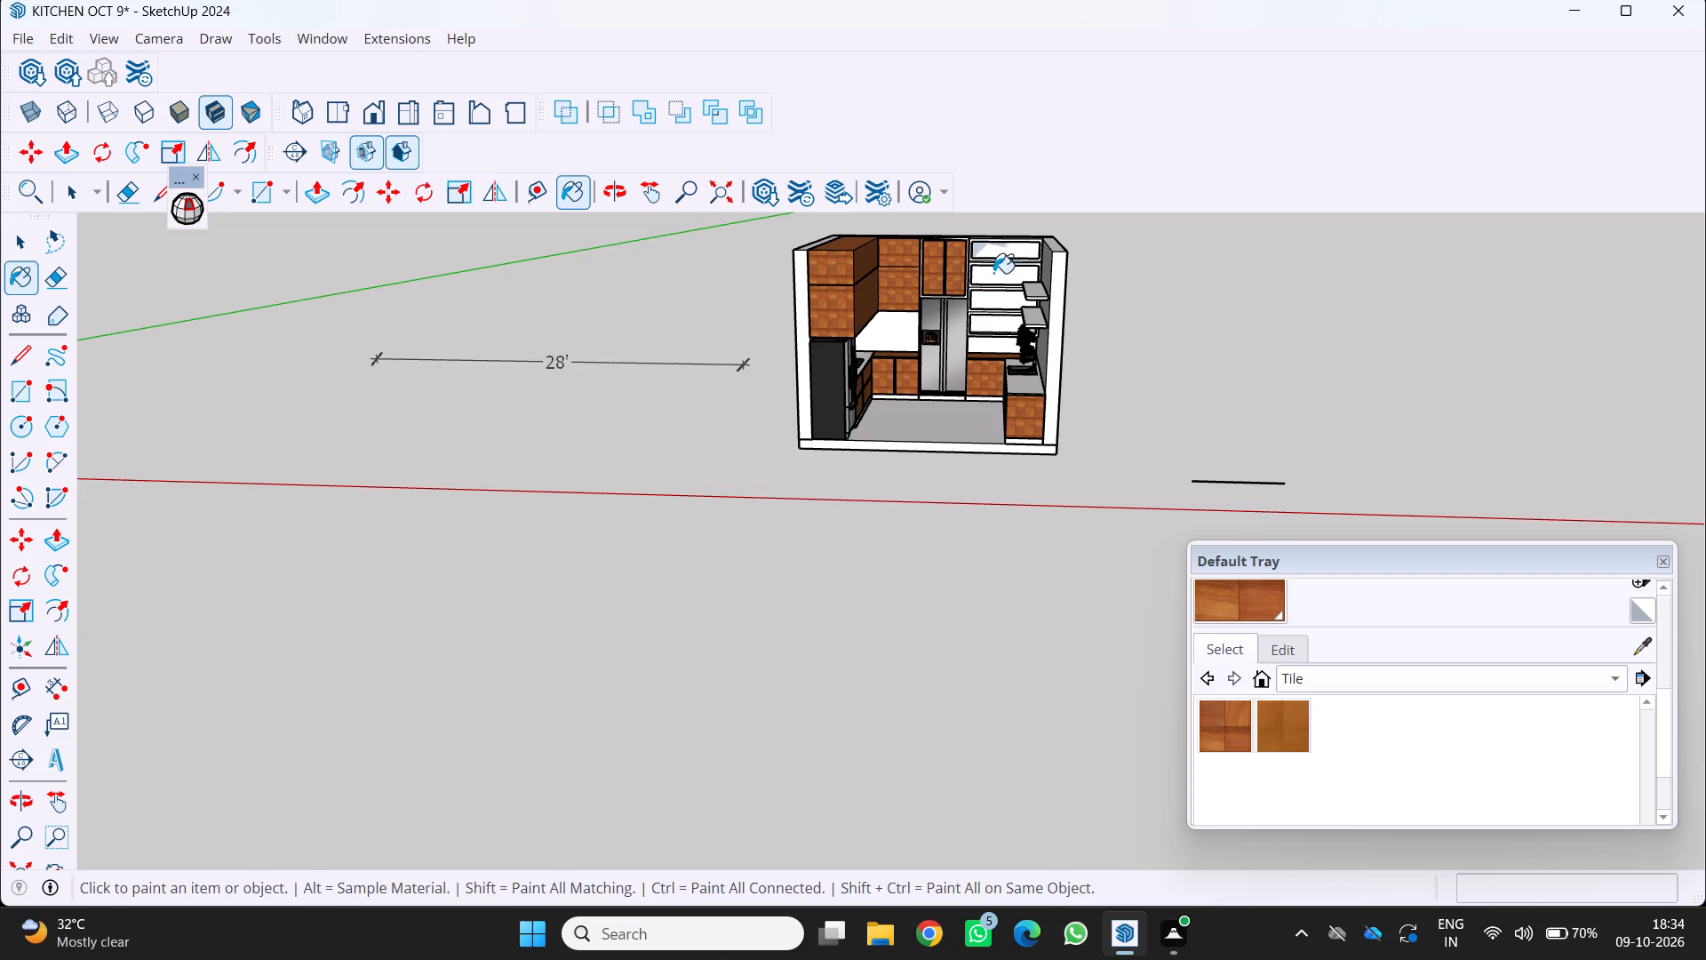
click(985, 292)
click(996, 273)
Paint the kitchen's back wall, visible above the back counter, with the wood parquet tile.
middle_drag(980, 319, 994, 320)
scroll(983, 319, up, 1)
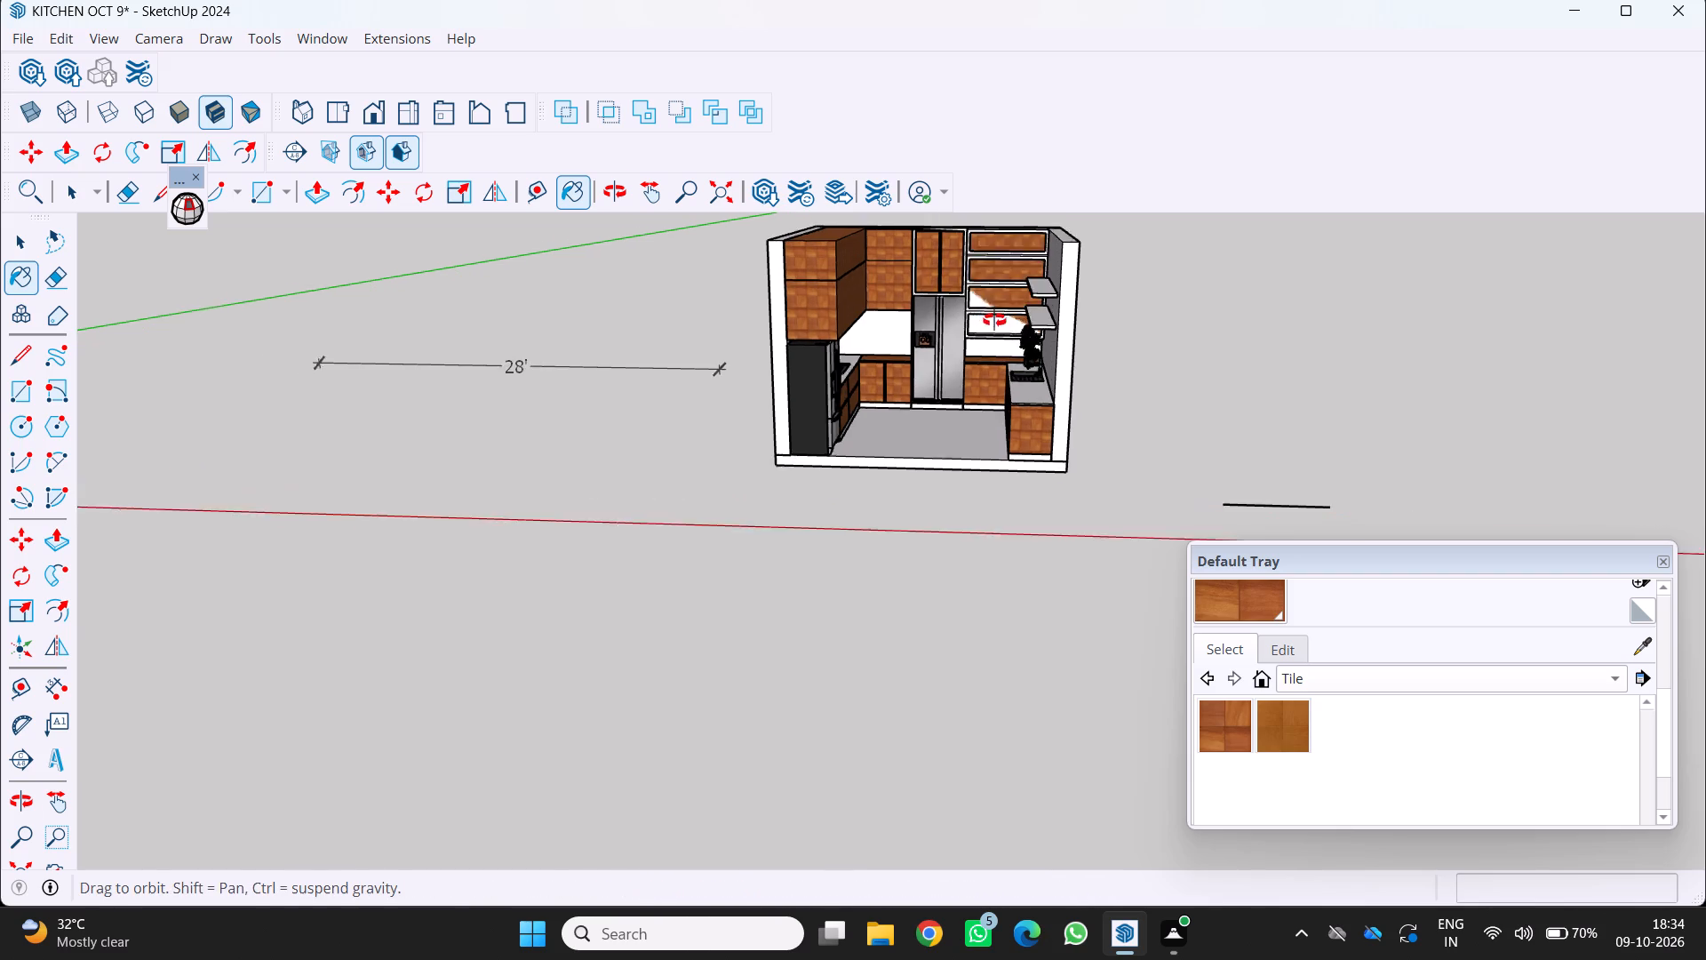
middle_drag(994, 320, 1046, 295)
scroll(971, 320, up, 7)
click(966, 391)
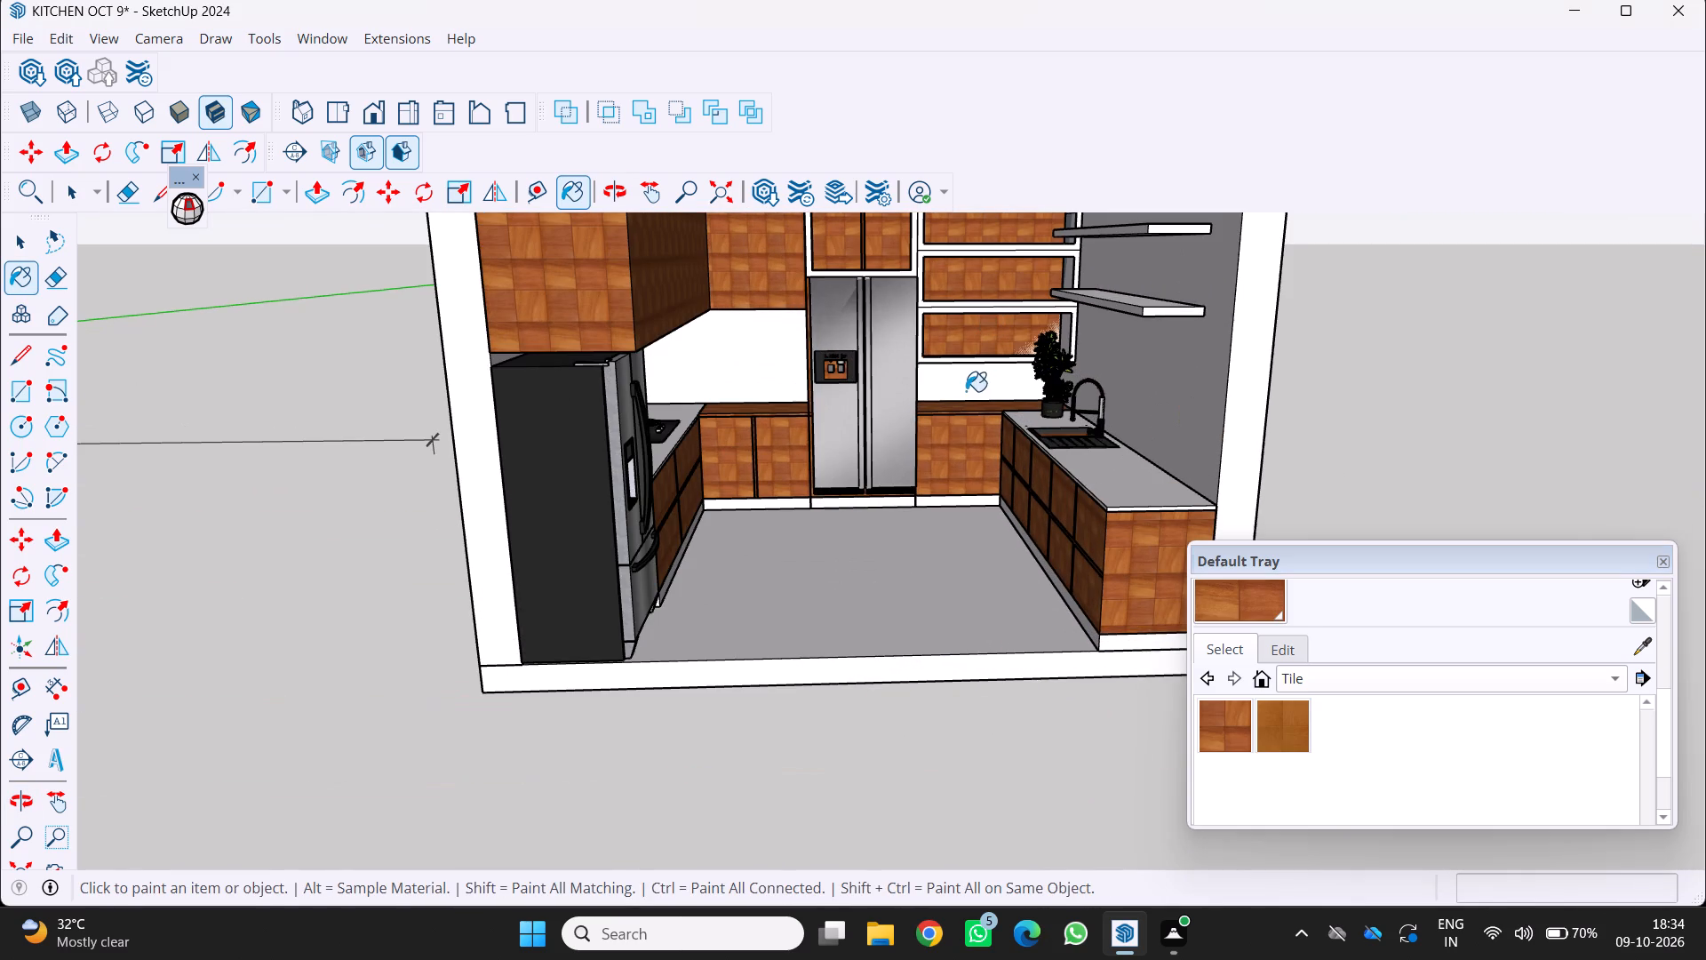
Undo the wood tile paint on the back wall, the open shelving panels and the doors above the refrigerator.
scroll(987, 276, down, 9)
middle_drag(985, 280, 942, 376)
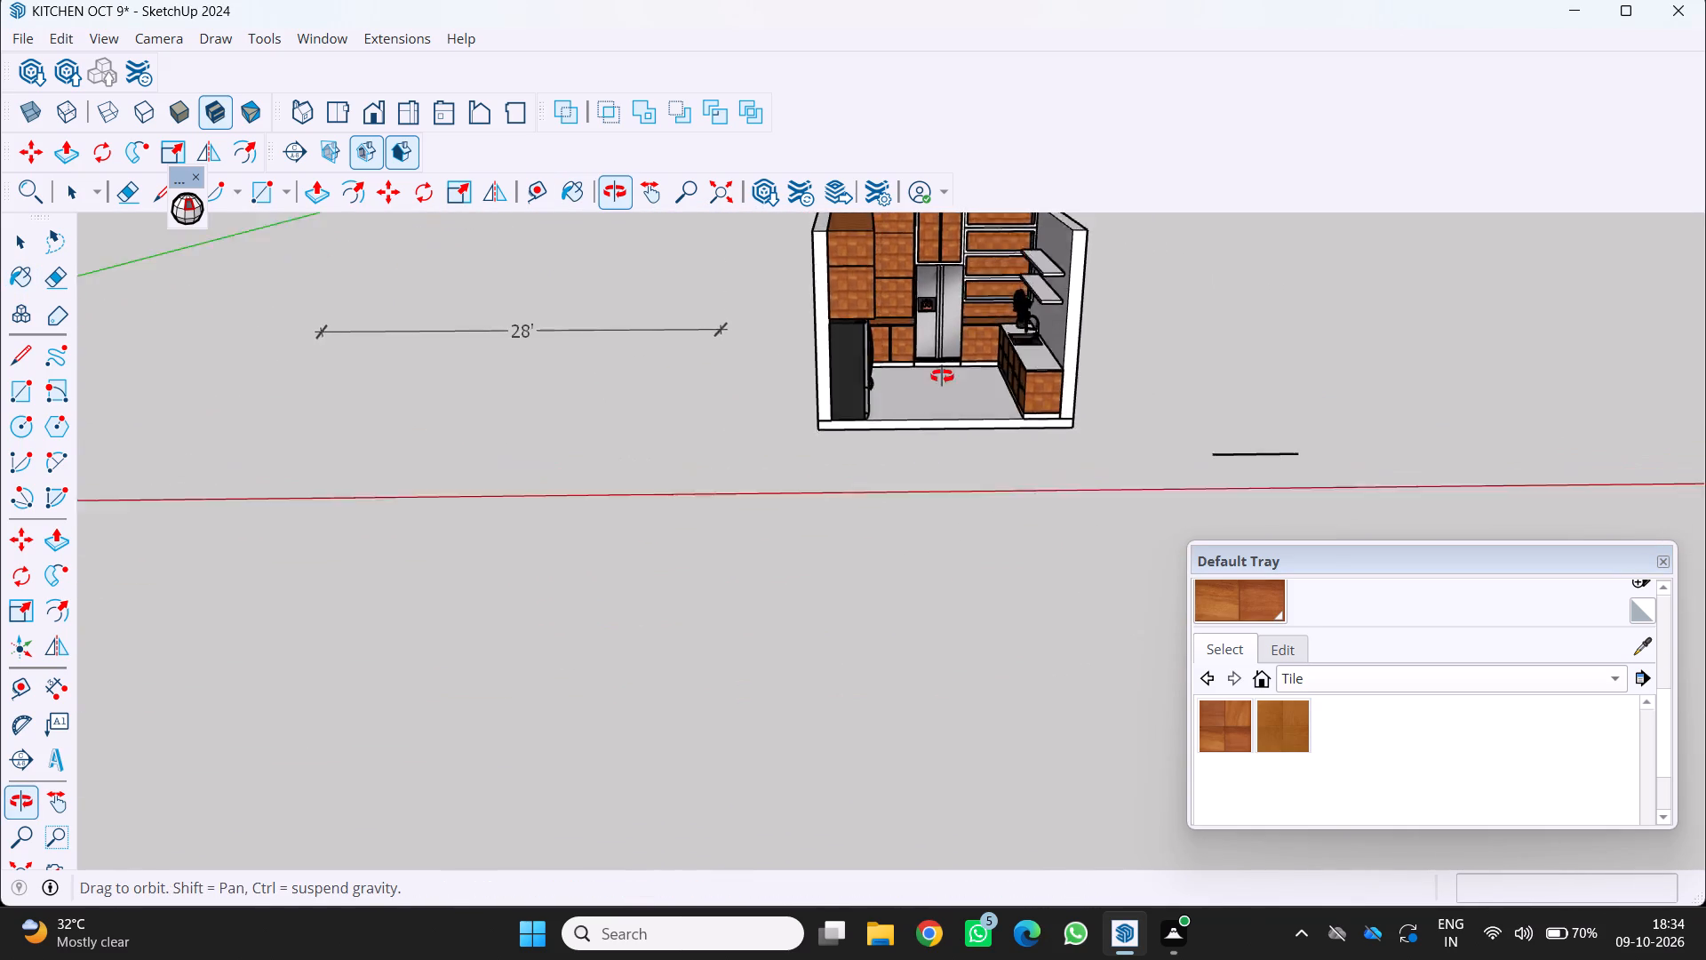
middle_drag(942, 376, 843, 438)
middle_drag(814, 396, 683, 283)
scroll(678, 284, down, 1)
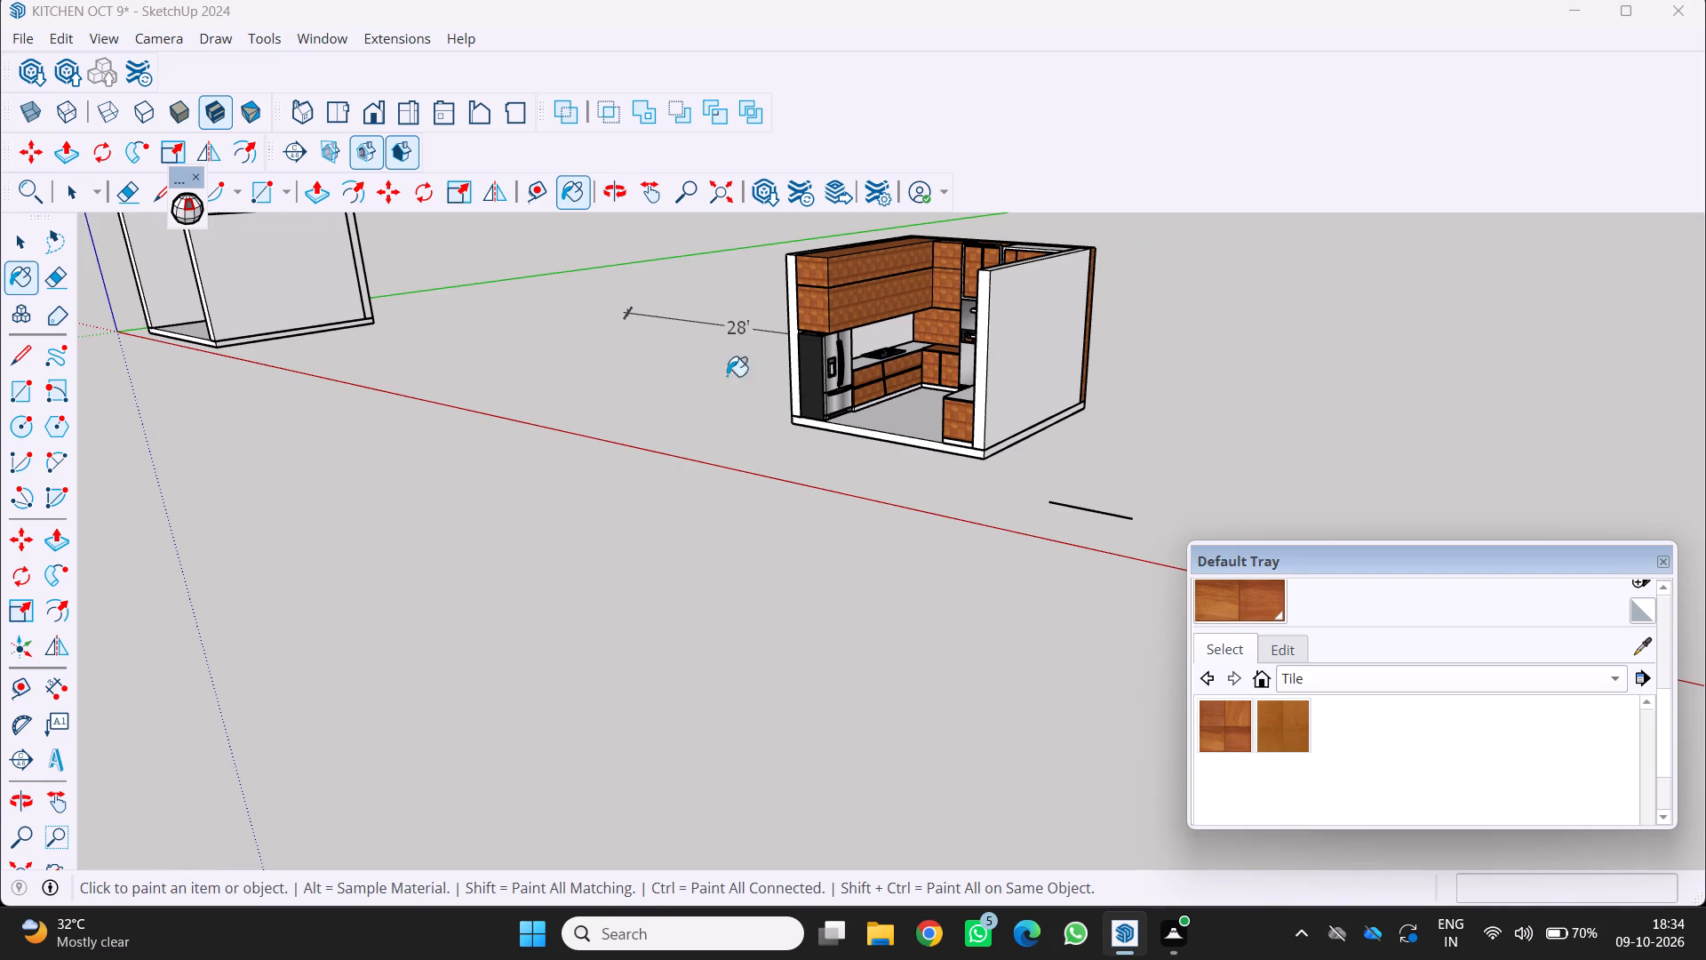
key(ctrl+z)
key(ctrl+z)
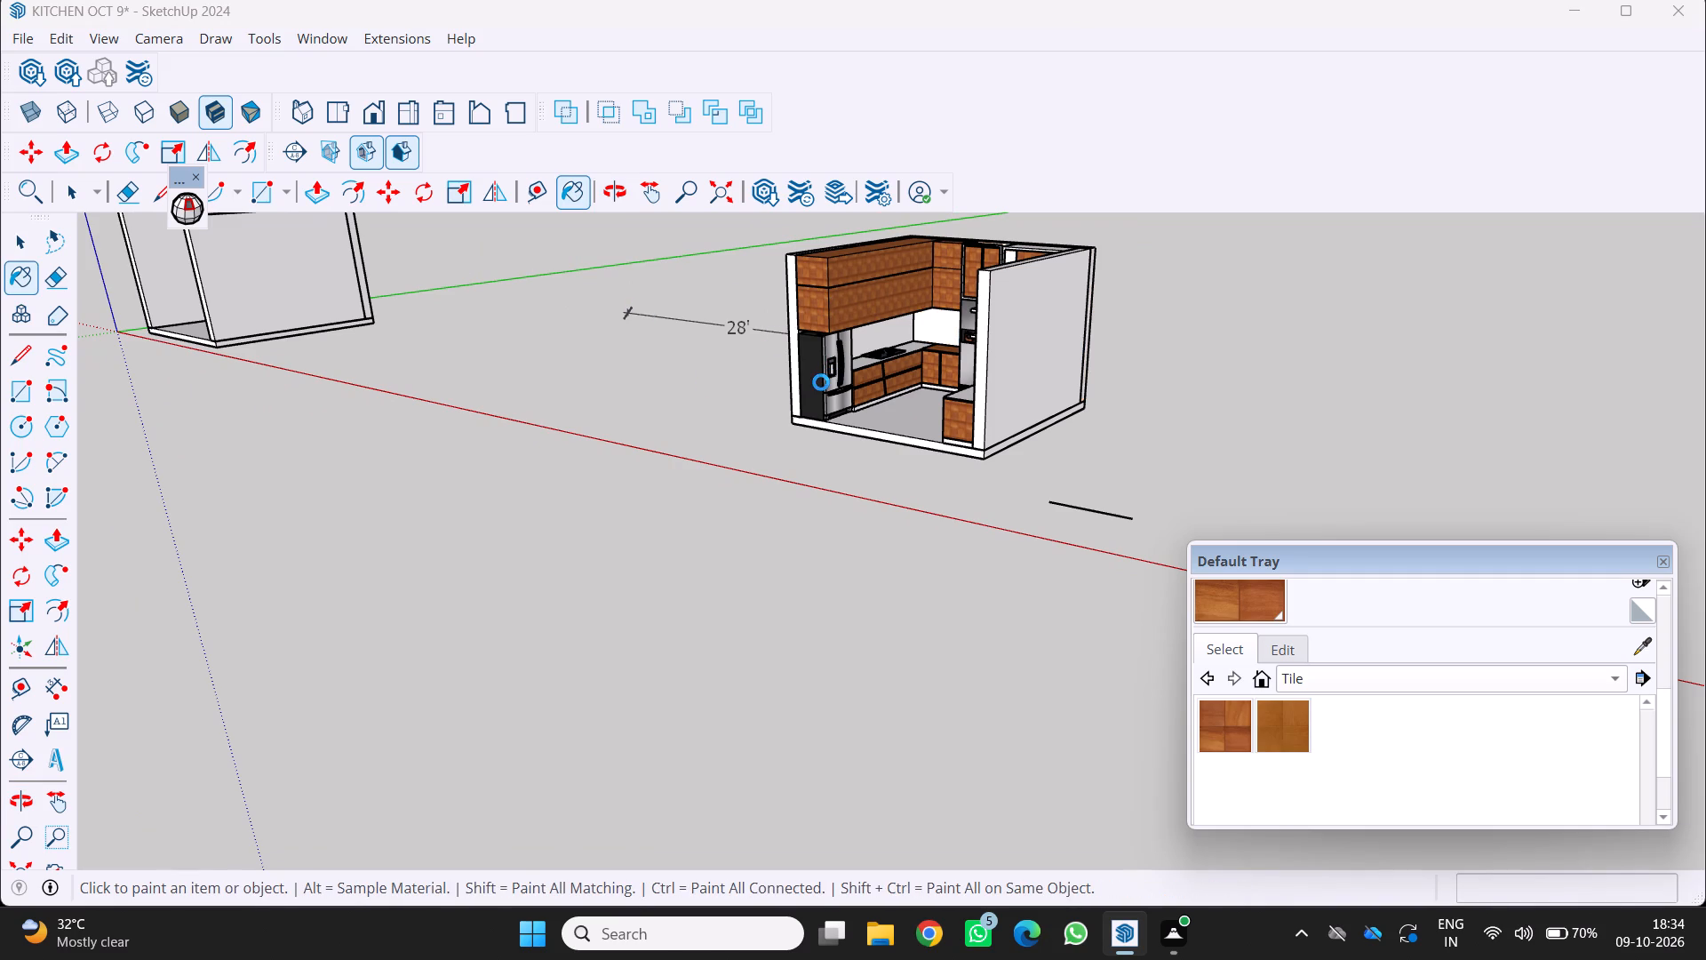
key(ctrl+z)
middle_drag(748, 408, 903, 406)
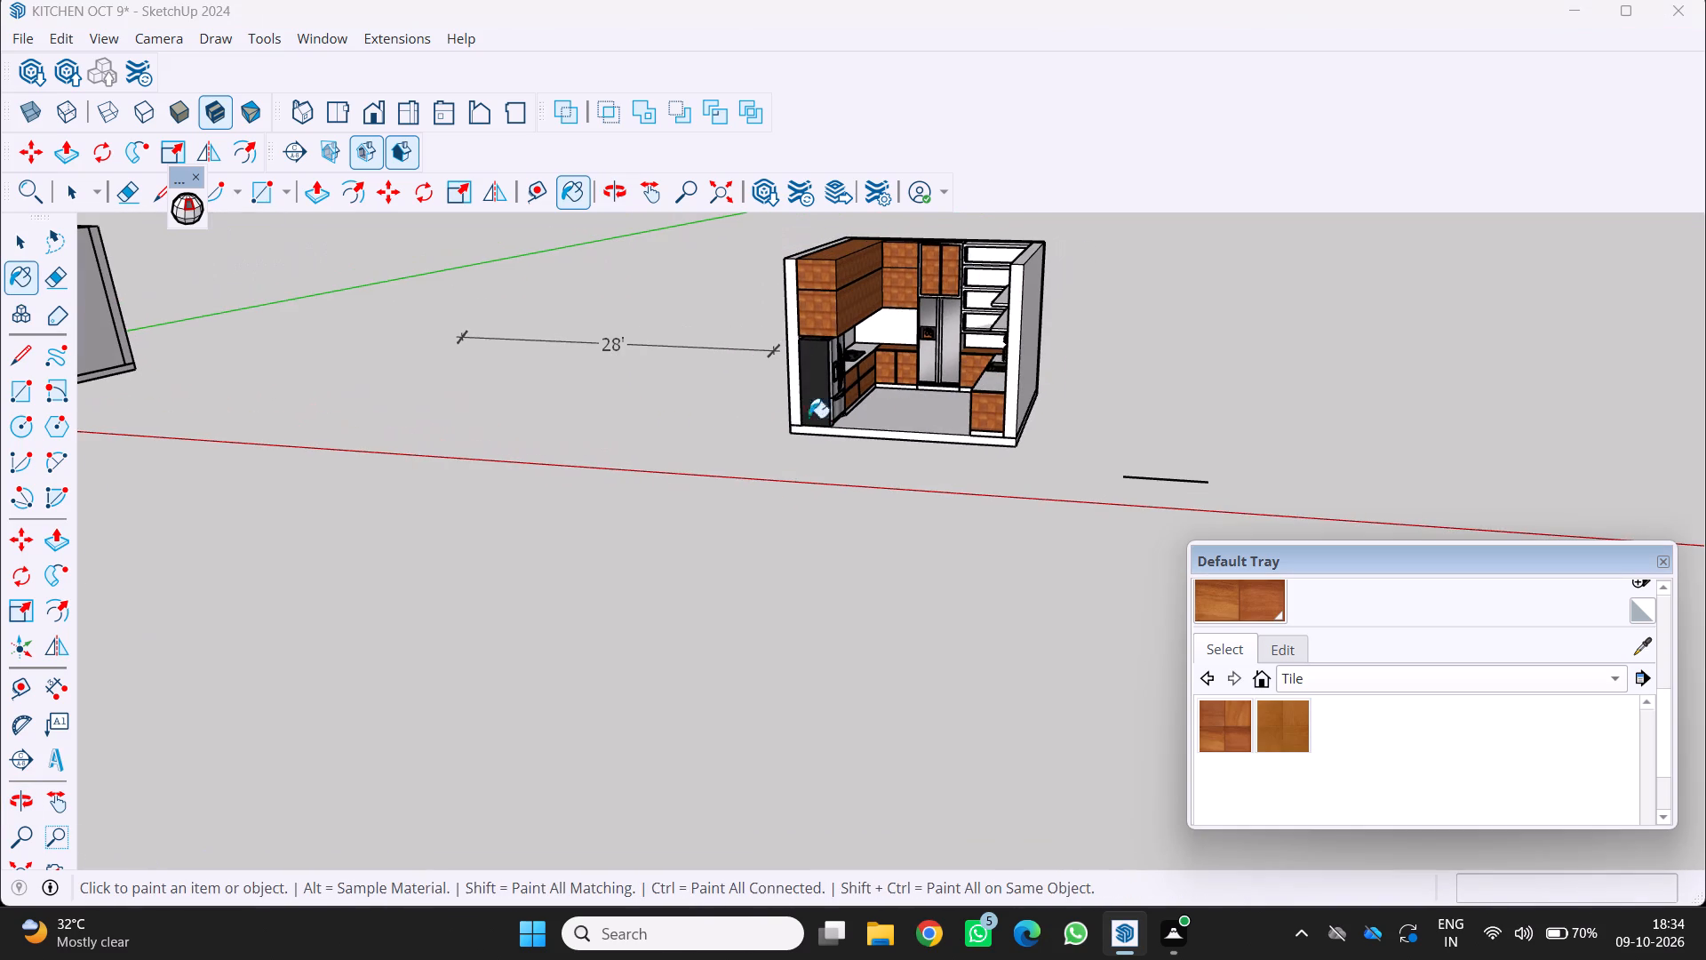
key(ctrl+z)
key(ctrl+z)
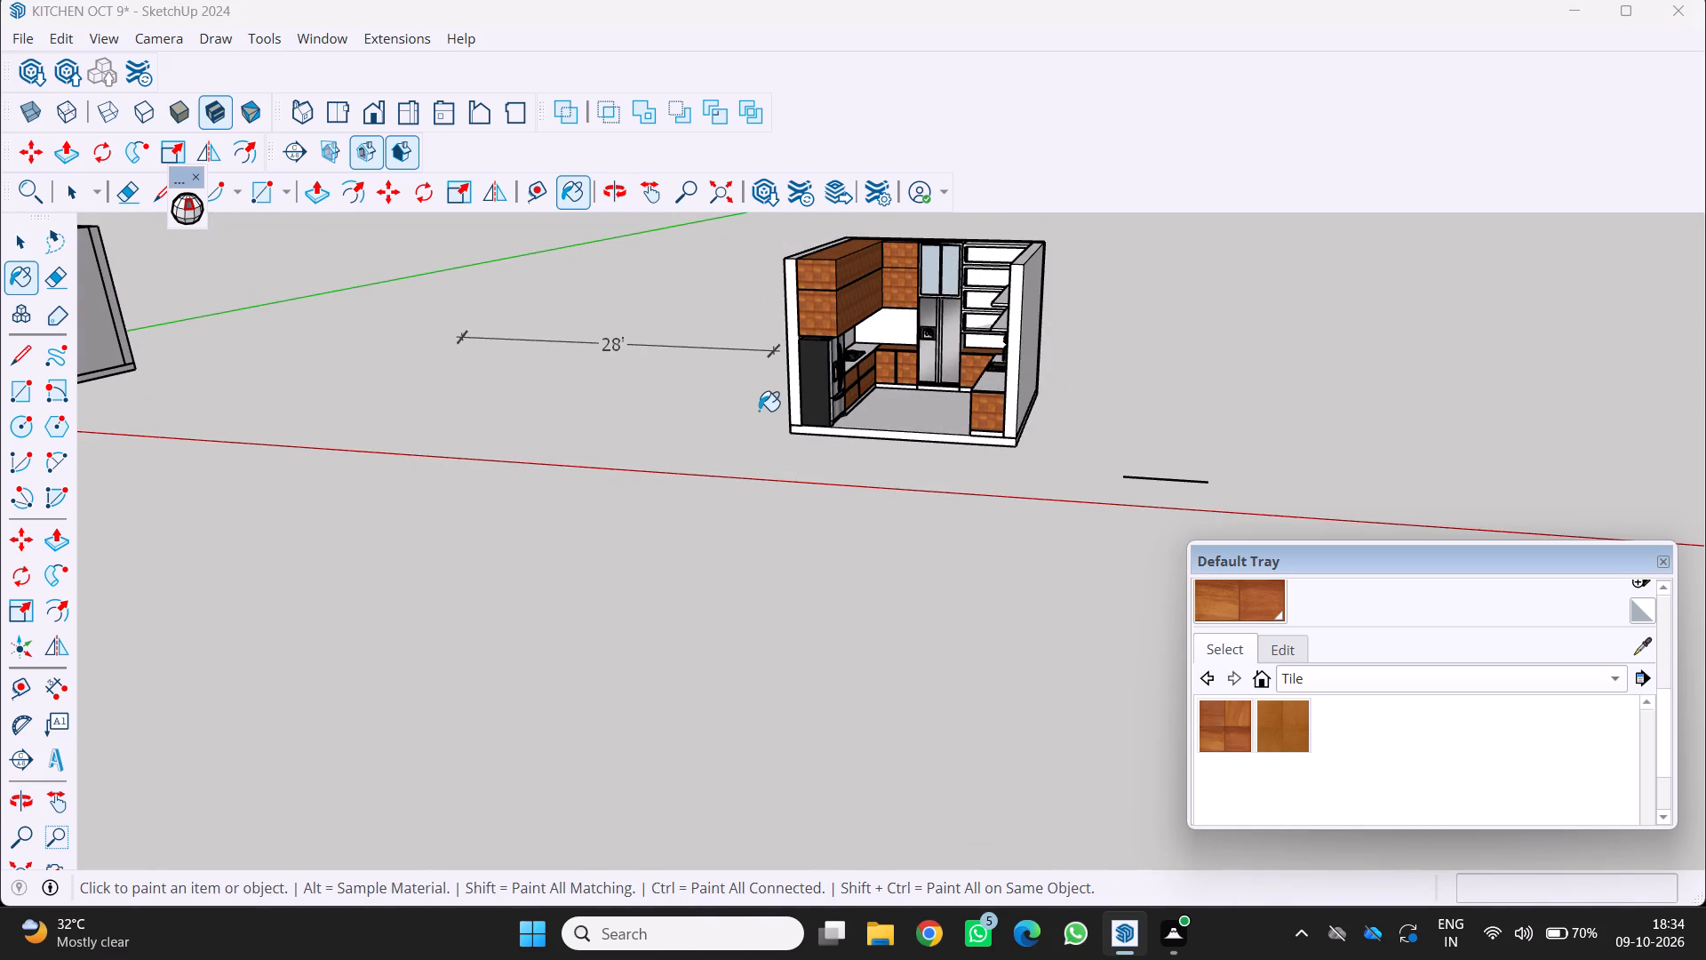
Undo the wood tile paint on both rows of wall cabinets above the cooktop counter and beside the back-wall refrigerator.
key(ctrl+z)
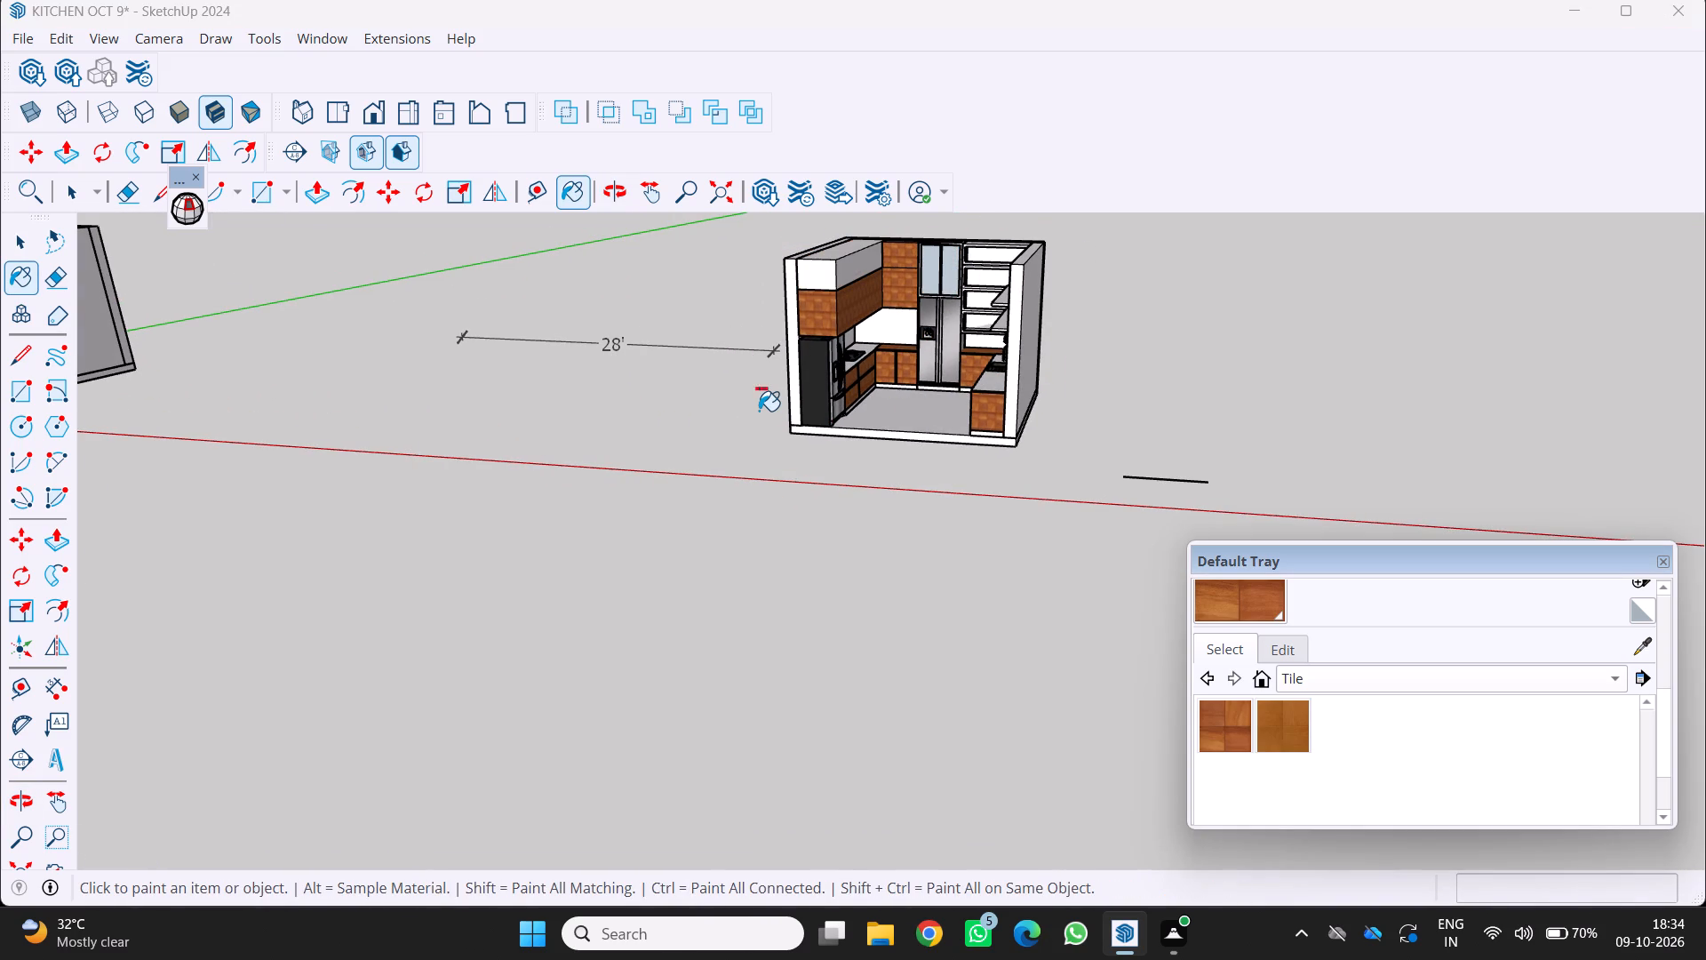
key(ctrl+z)
Paint the upper row of wall cabinets above the cooktop counter with the Wood Square Tile 01 material.
middle_drag(837, 353, 890, 354)
middle_drag(893, 353, 935, 347)
scroll(796, 223, up, 2)
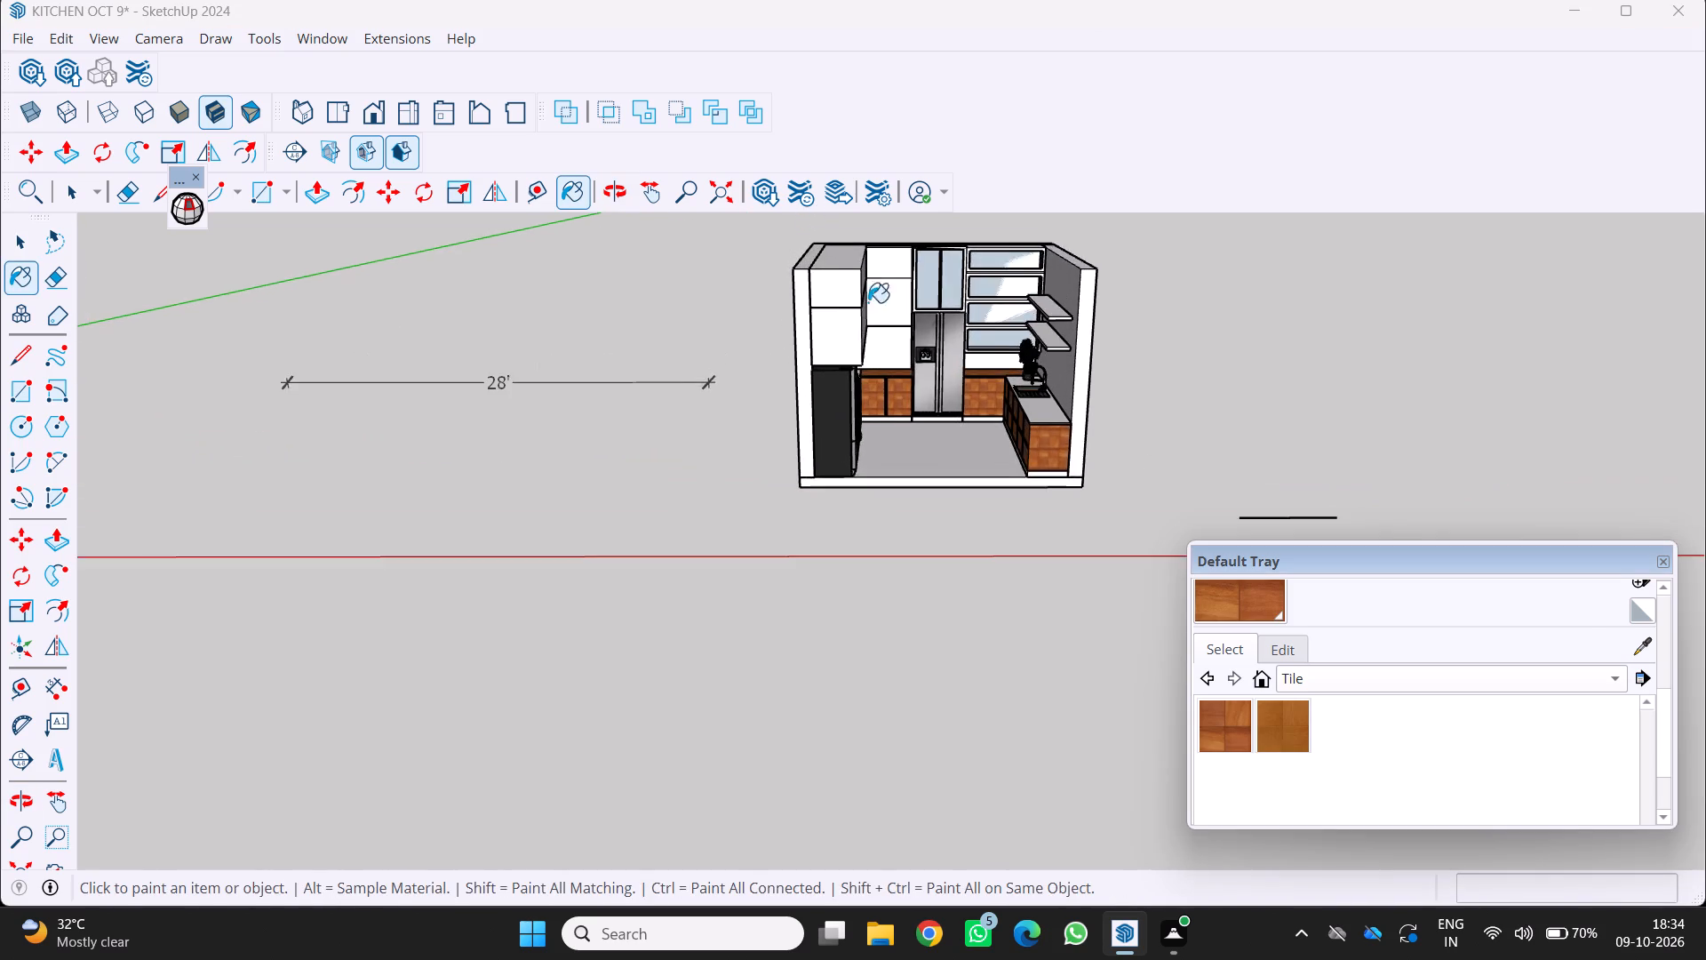
scroll(868, 302, up, 1)
middle_drag(920, 353, 802, 292)
middle_click(802, 291)
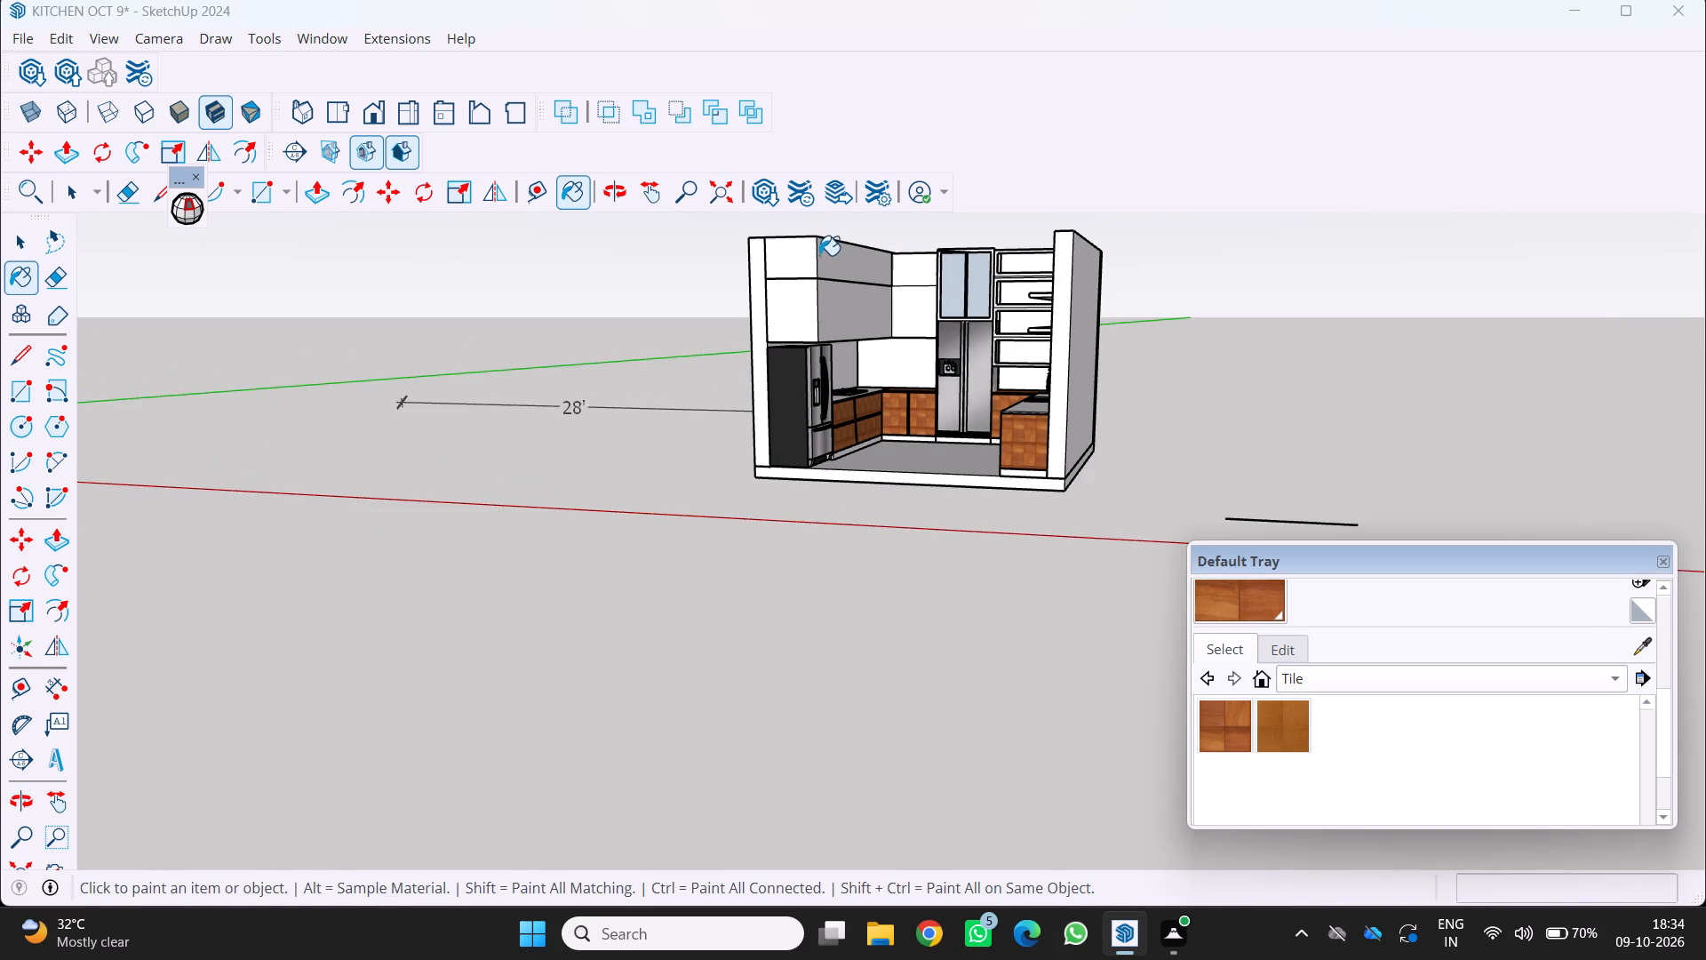
click(820, 256)
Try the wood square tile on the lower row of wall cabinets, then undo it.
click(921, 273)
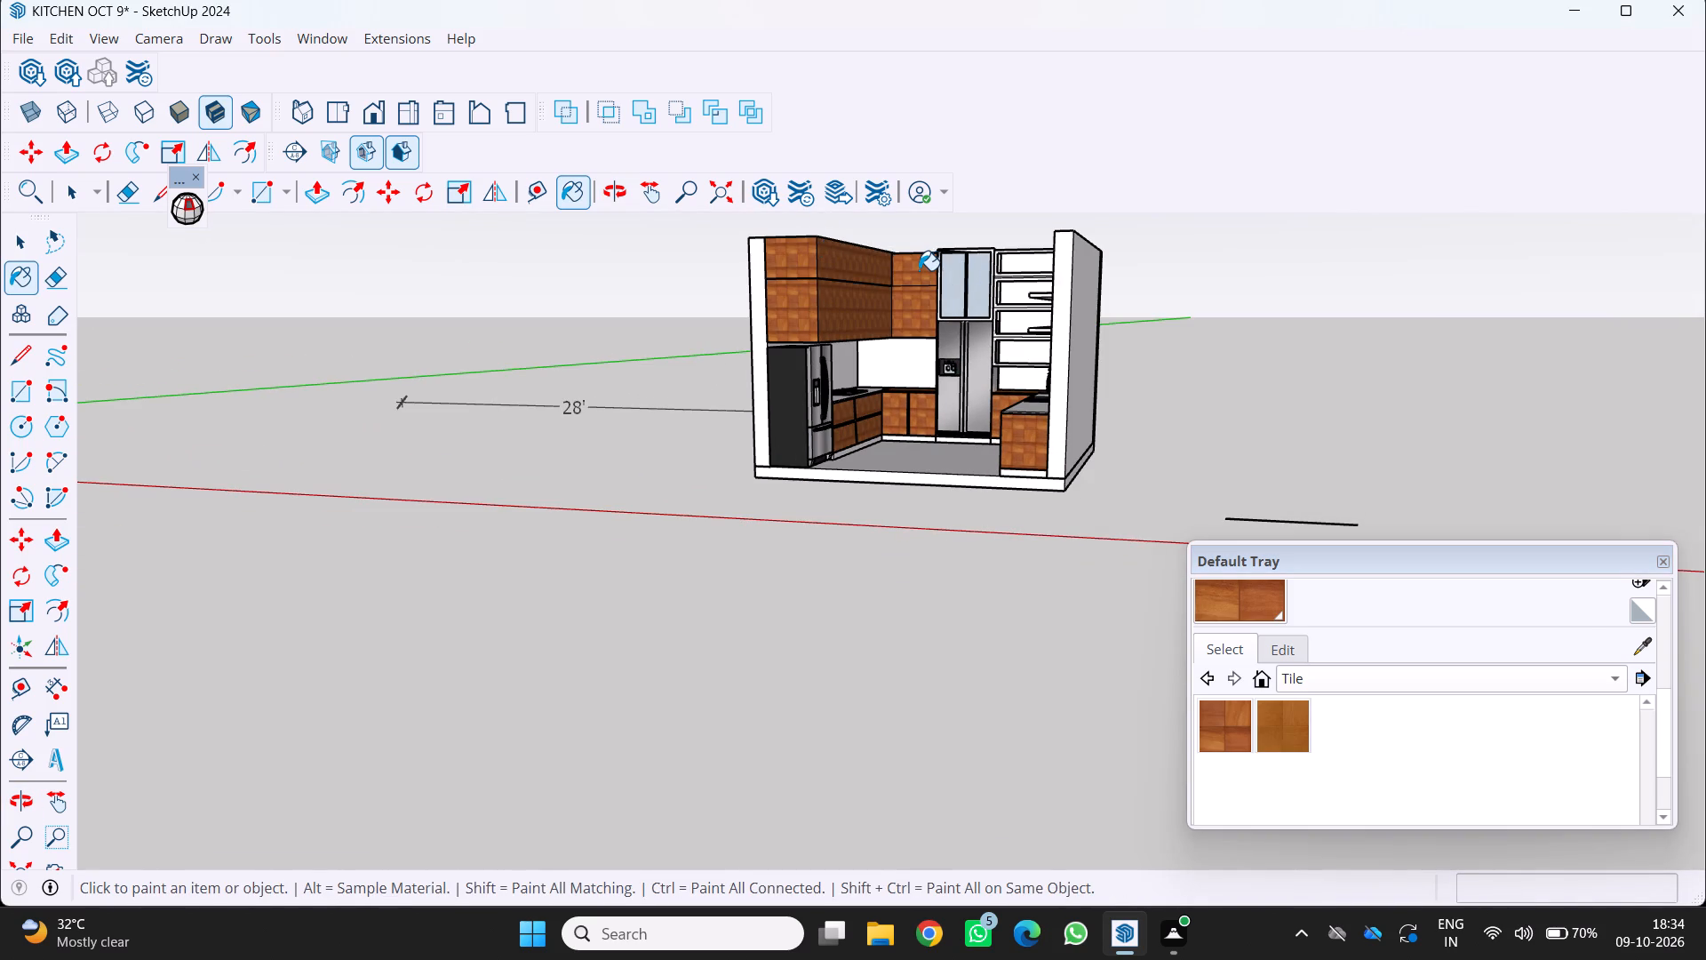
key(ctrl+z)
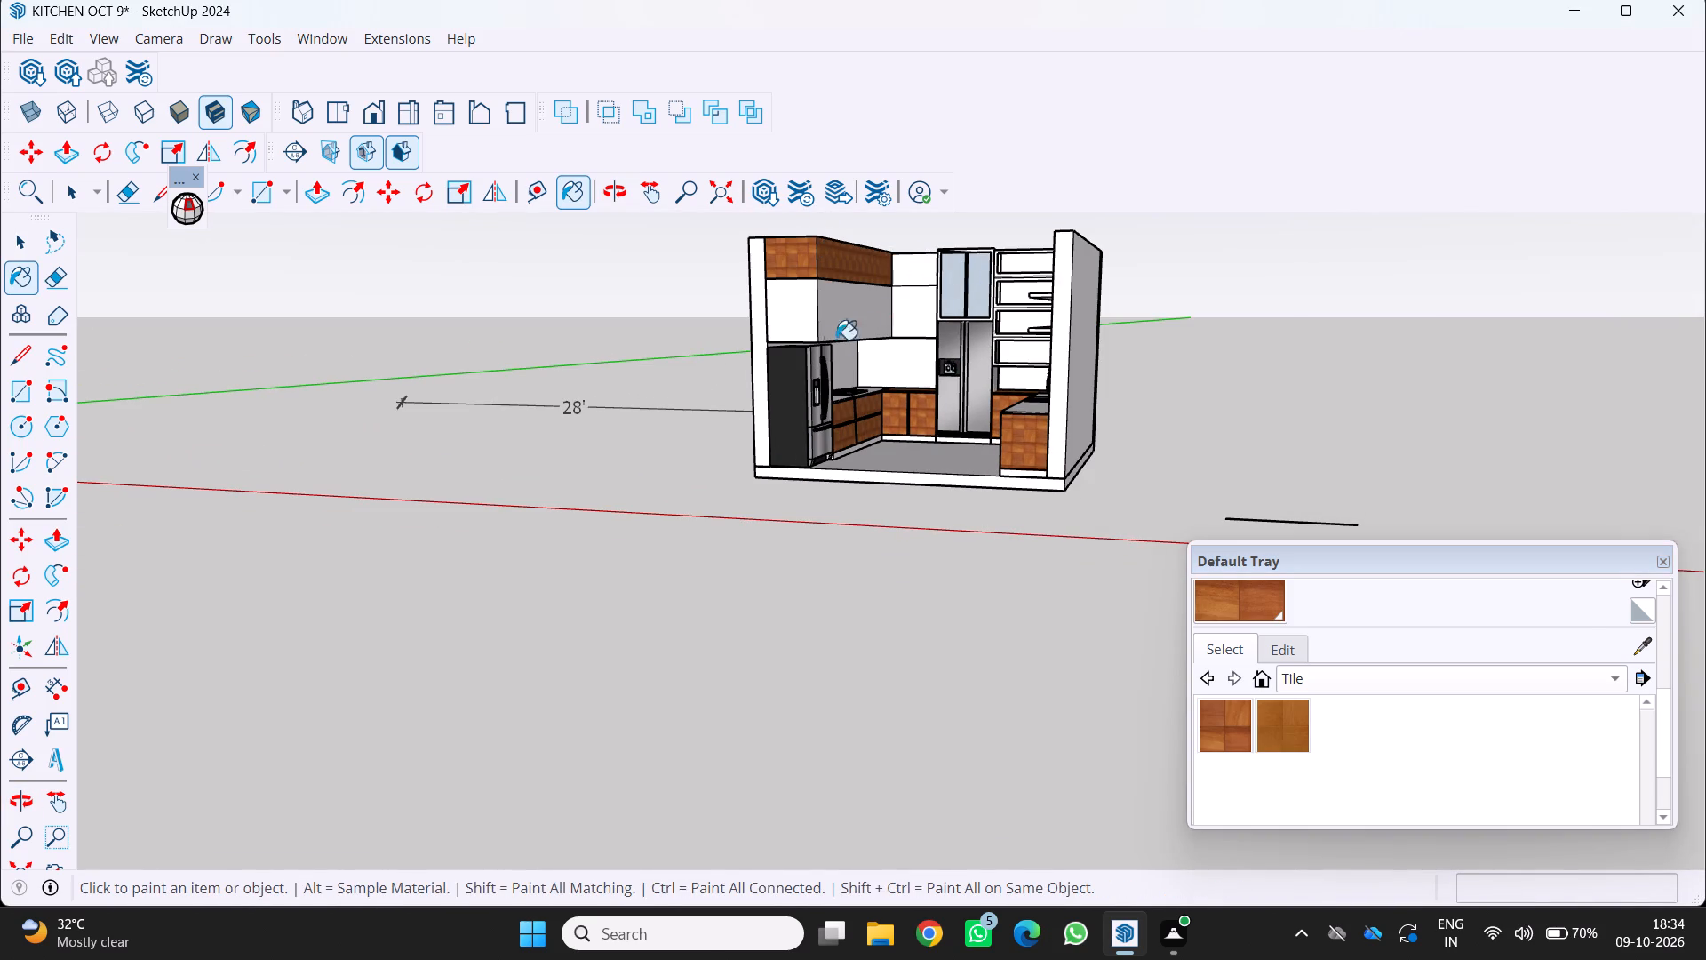
Paint the open shelving's back panels and the cabinet doors above the back-wall refrigerator with Wood Square Tile 01.
middle_drag(857, 359, 943, 454)
scroll(871, 280, up, 3)
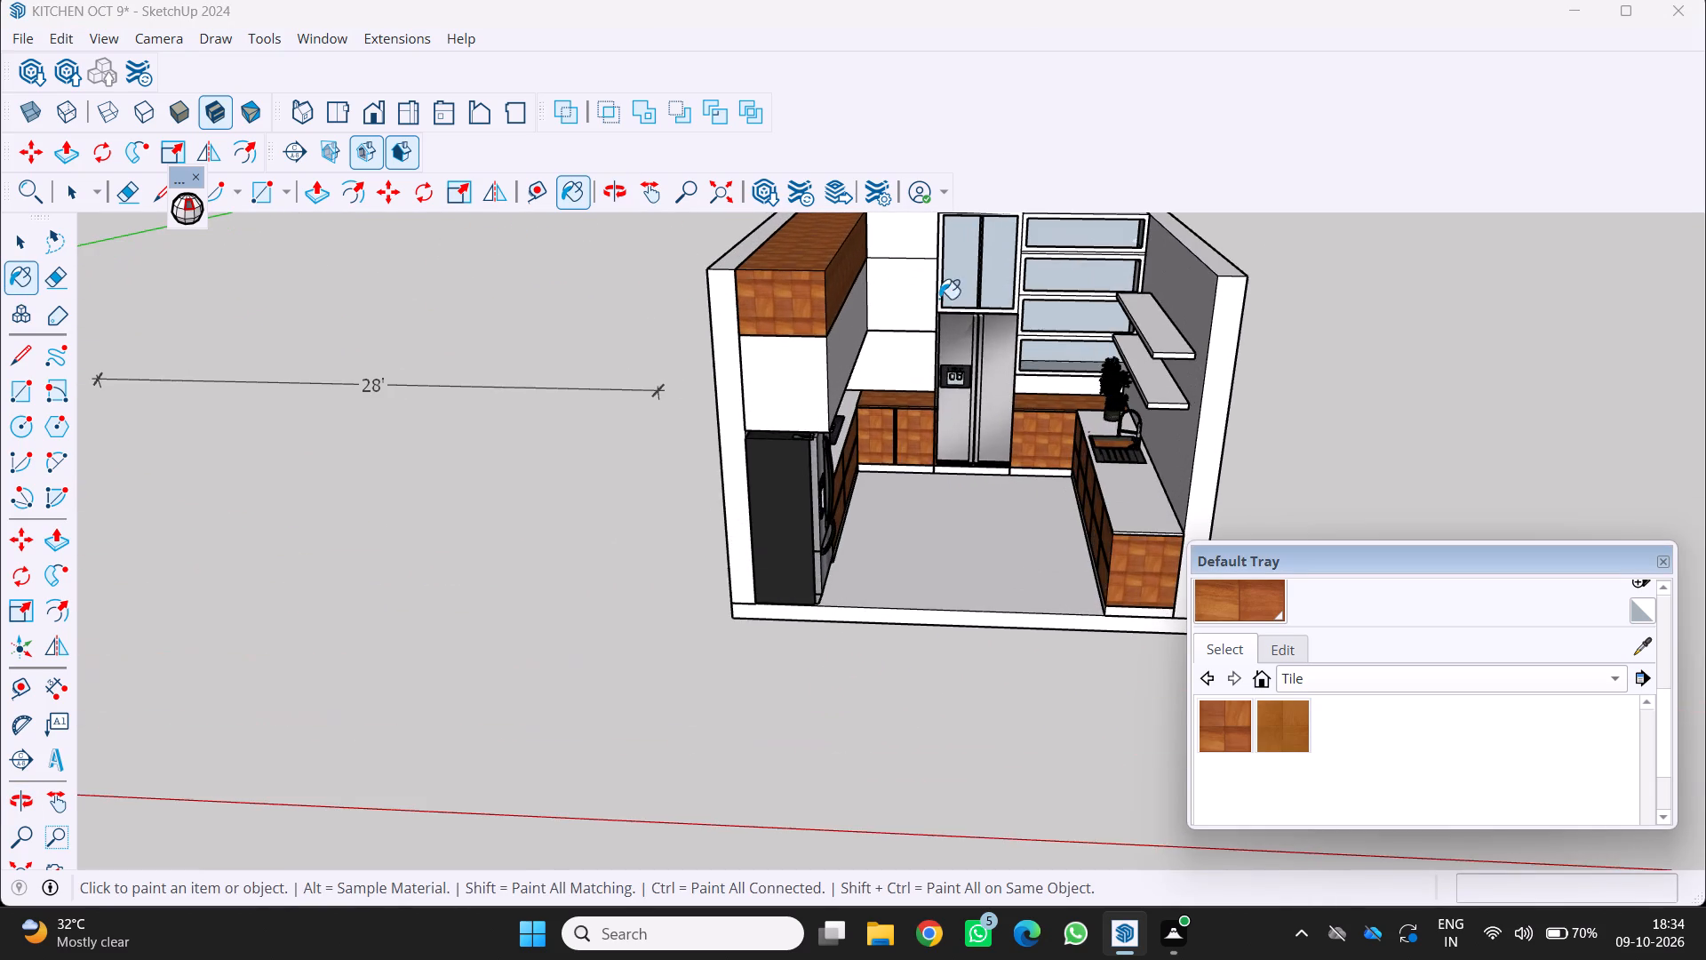
scroll(941, 299, down, 2)
click(1040, 257)
click(1031, 250)
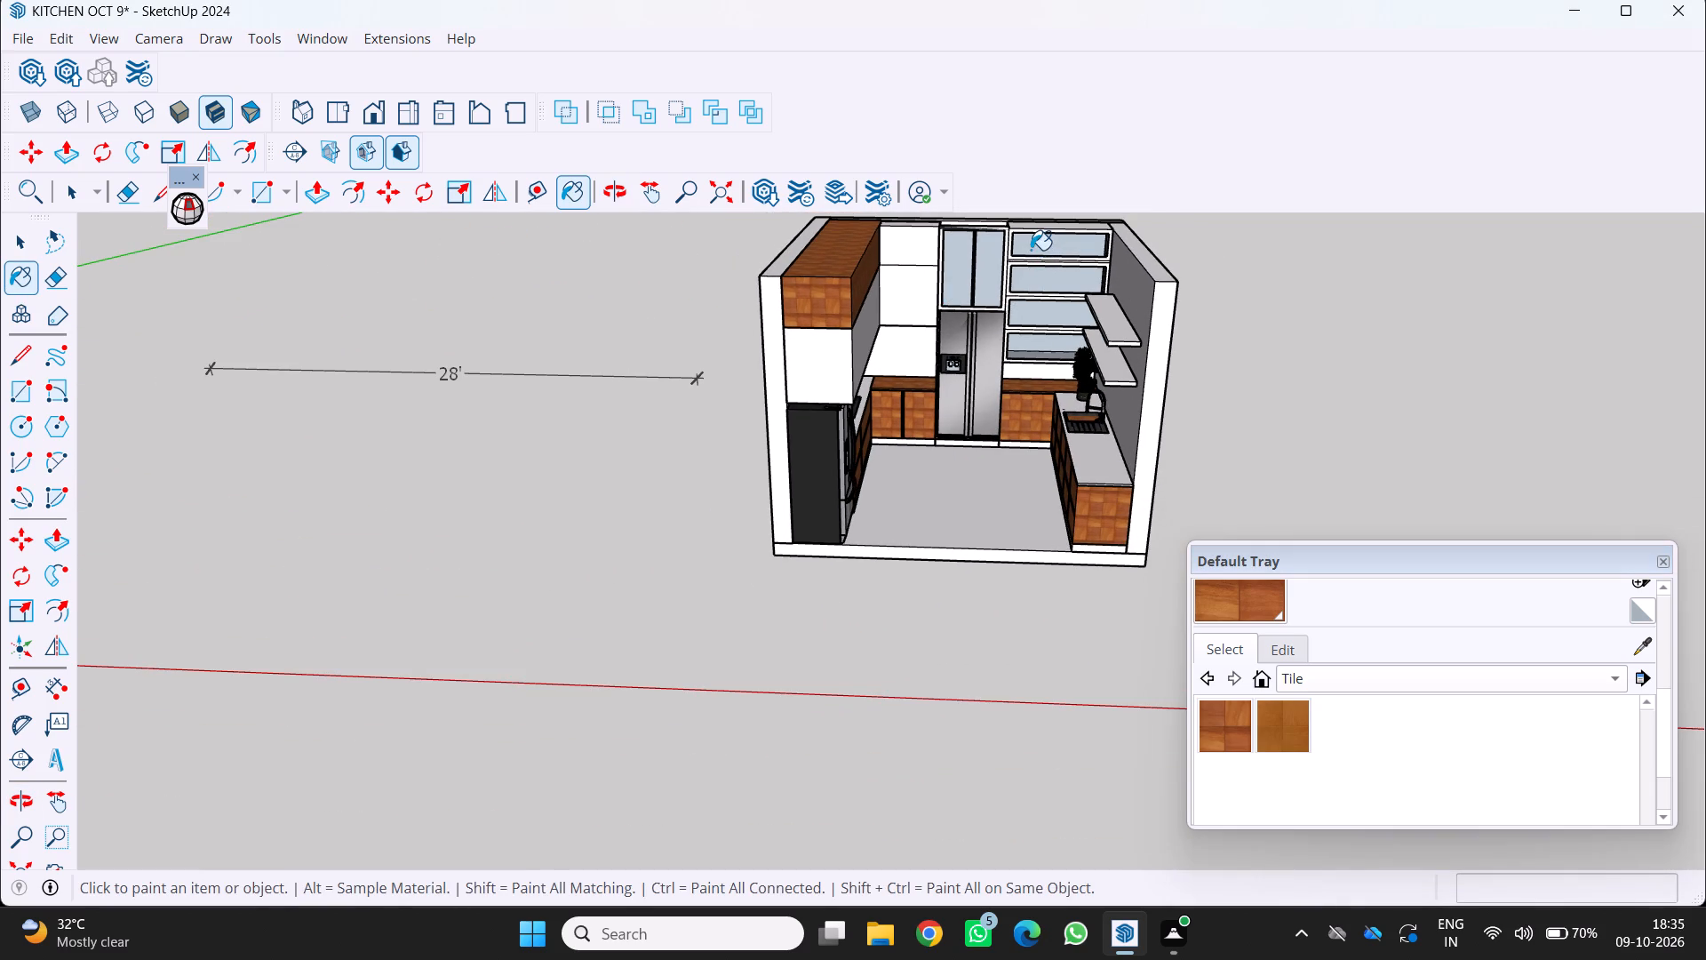
click(988, 265)
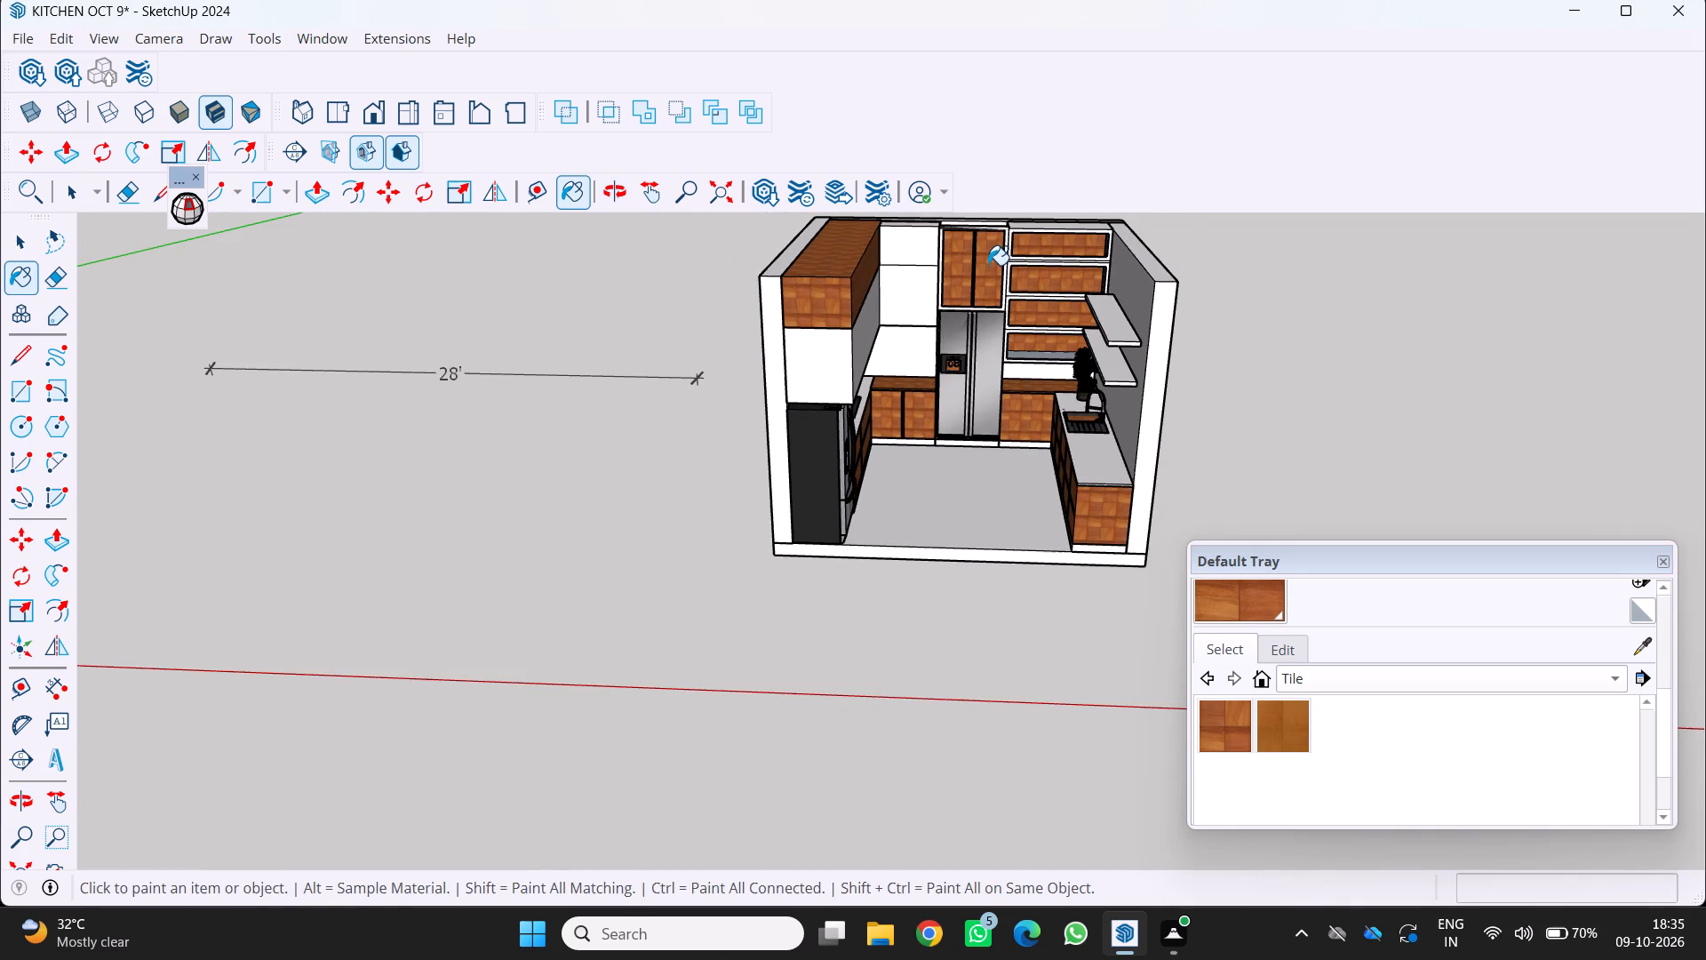
Browse the Tile material collection for a finish to use on the countertops.
middle_drag(1001, 431, 1120, 416)
middle_click(1120, 416)
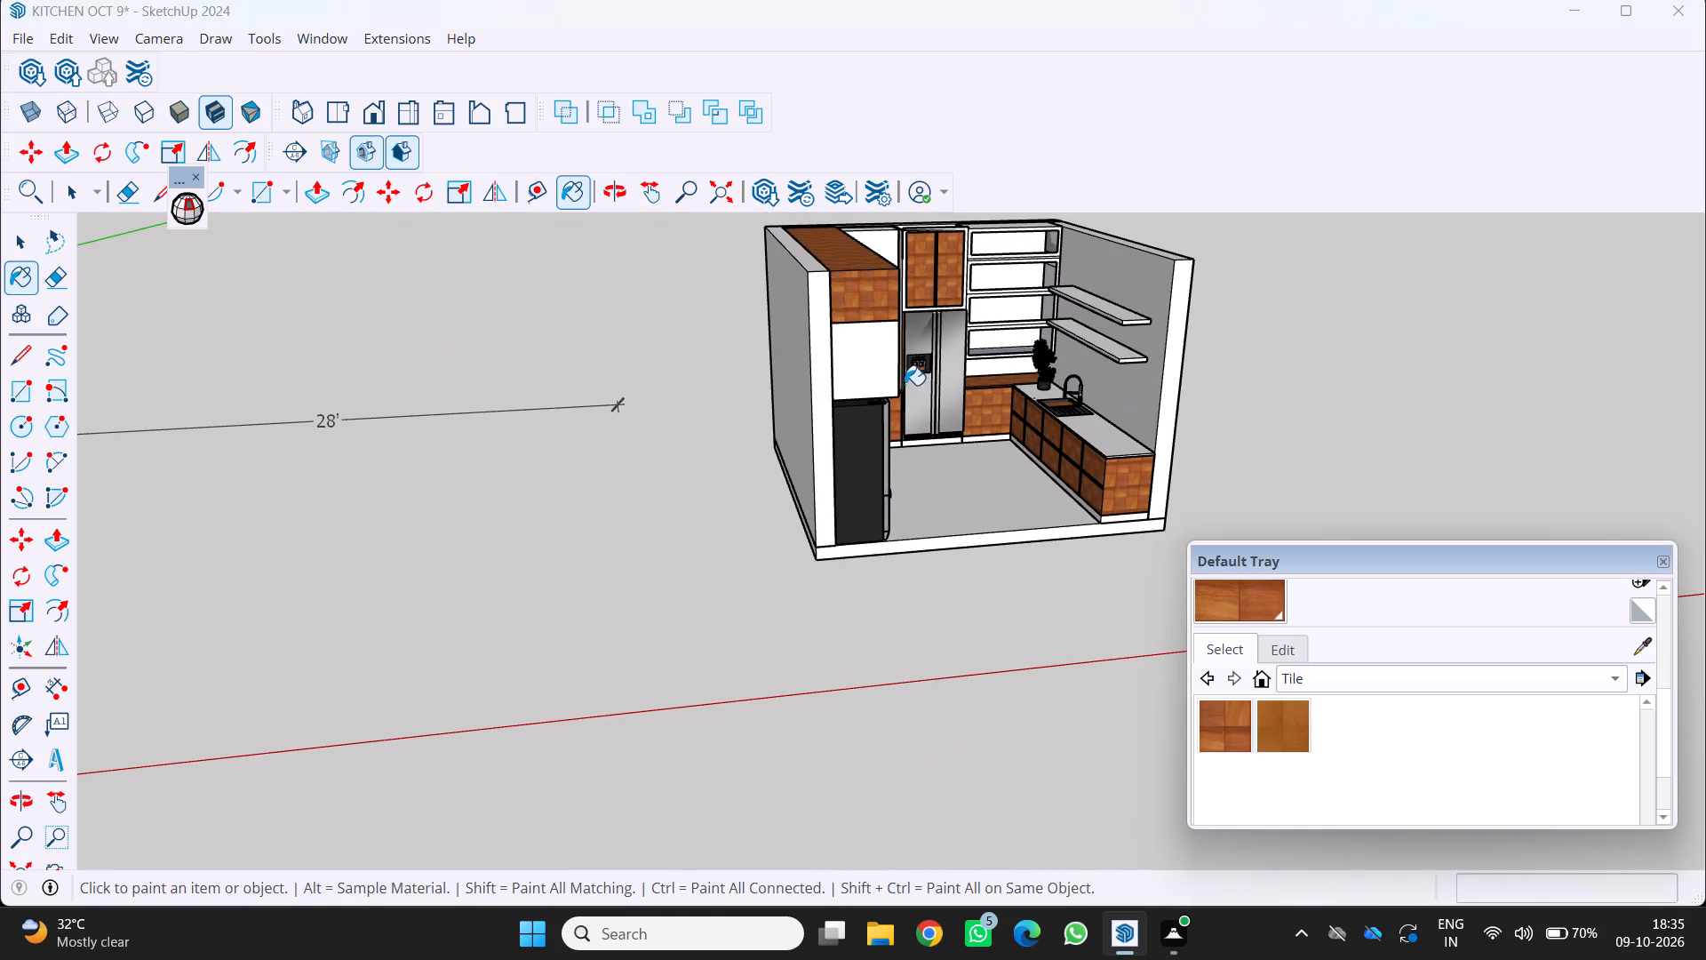
scroll(900, 384, down, 1)
middle_drag(893, 514, 805, 411)
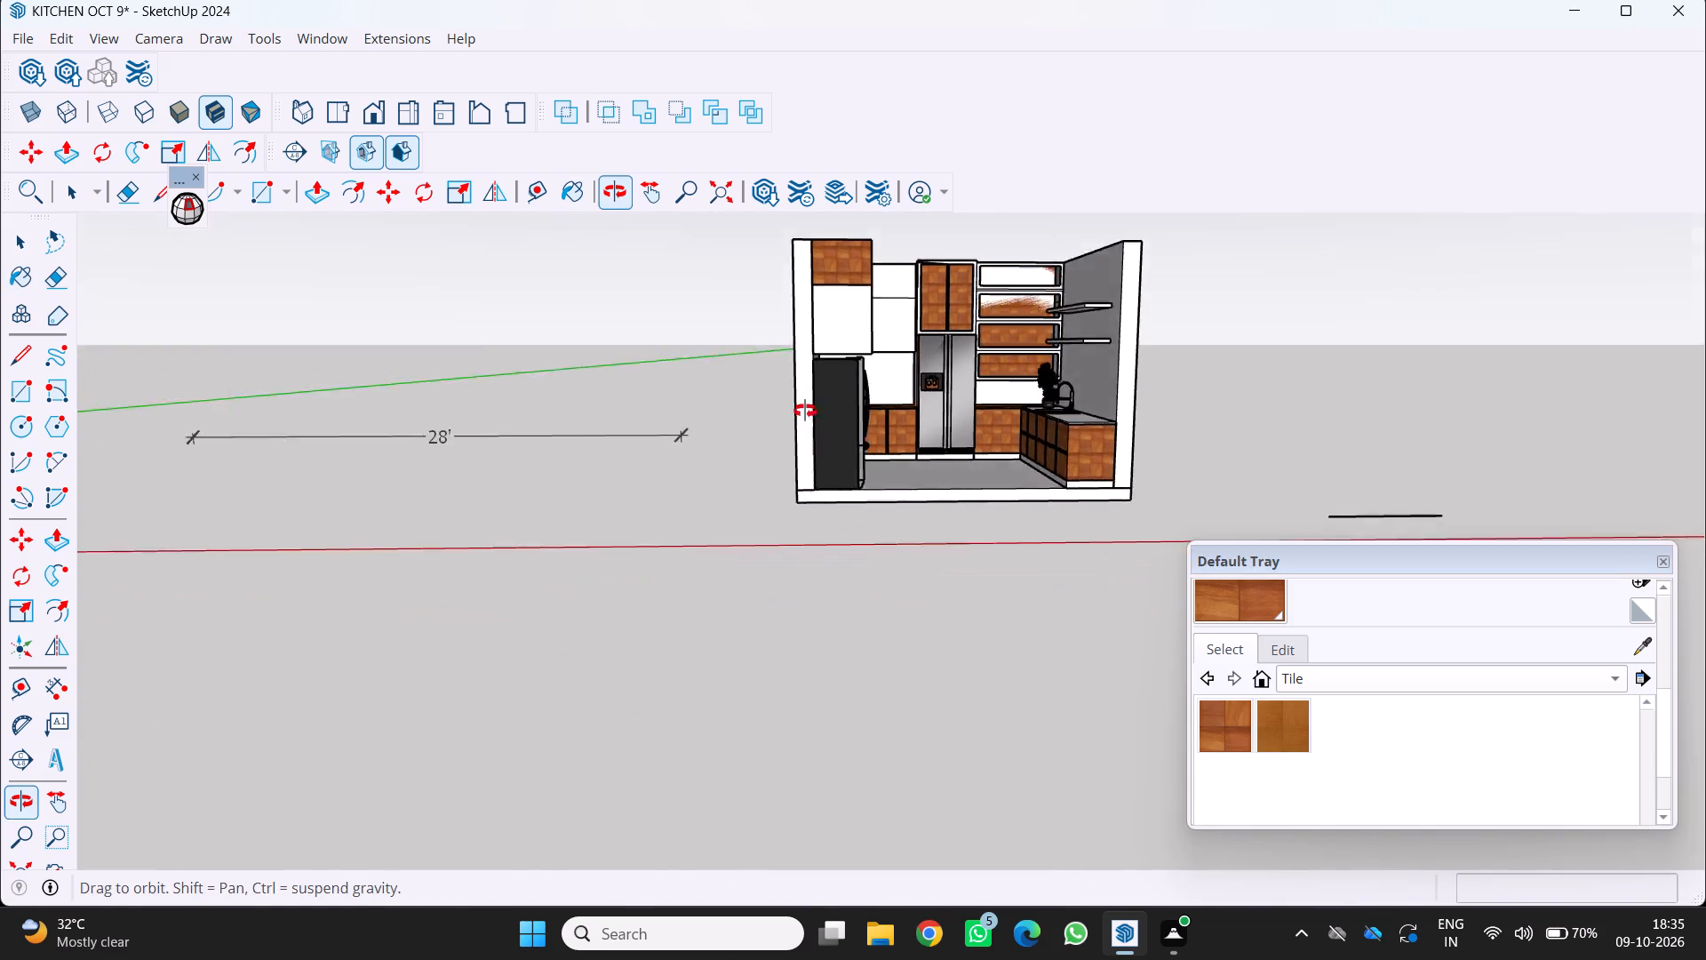
middle_drag(805, 411, 763, 398)
key(space)
scroll(1233, 670, up, 2)
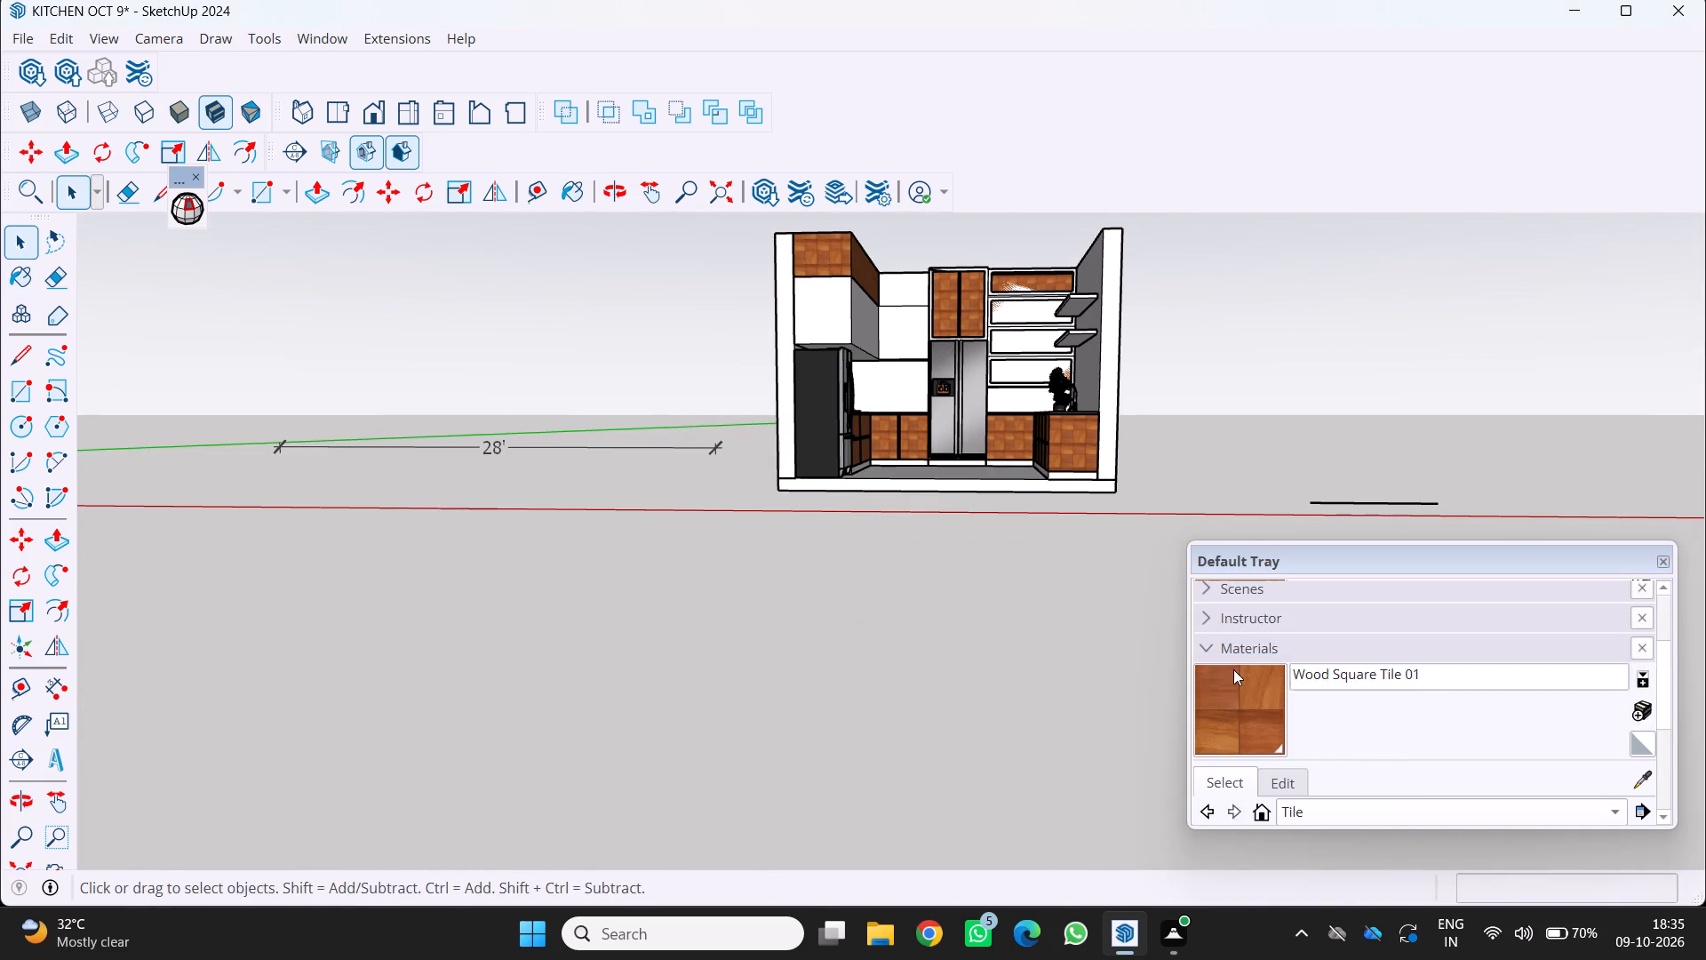
scroll(1233, 669, up, 3)
scroll(1271, 730, down, 3)
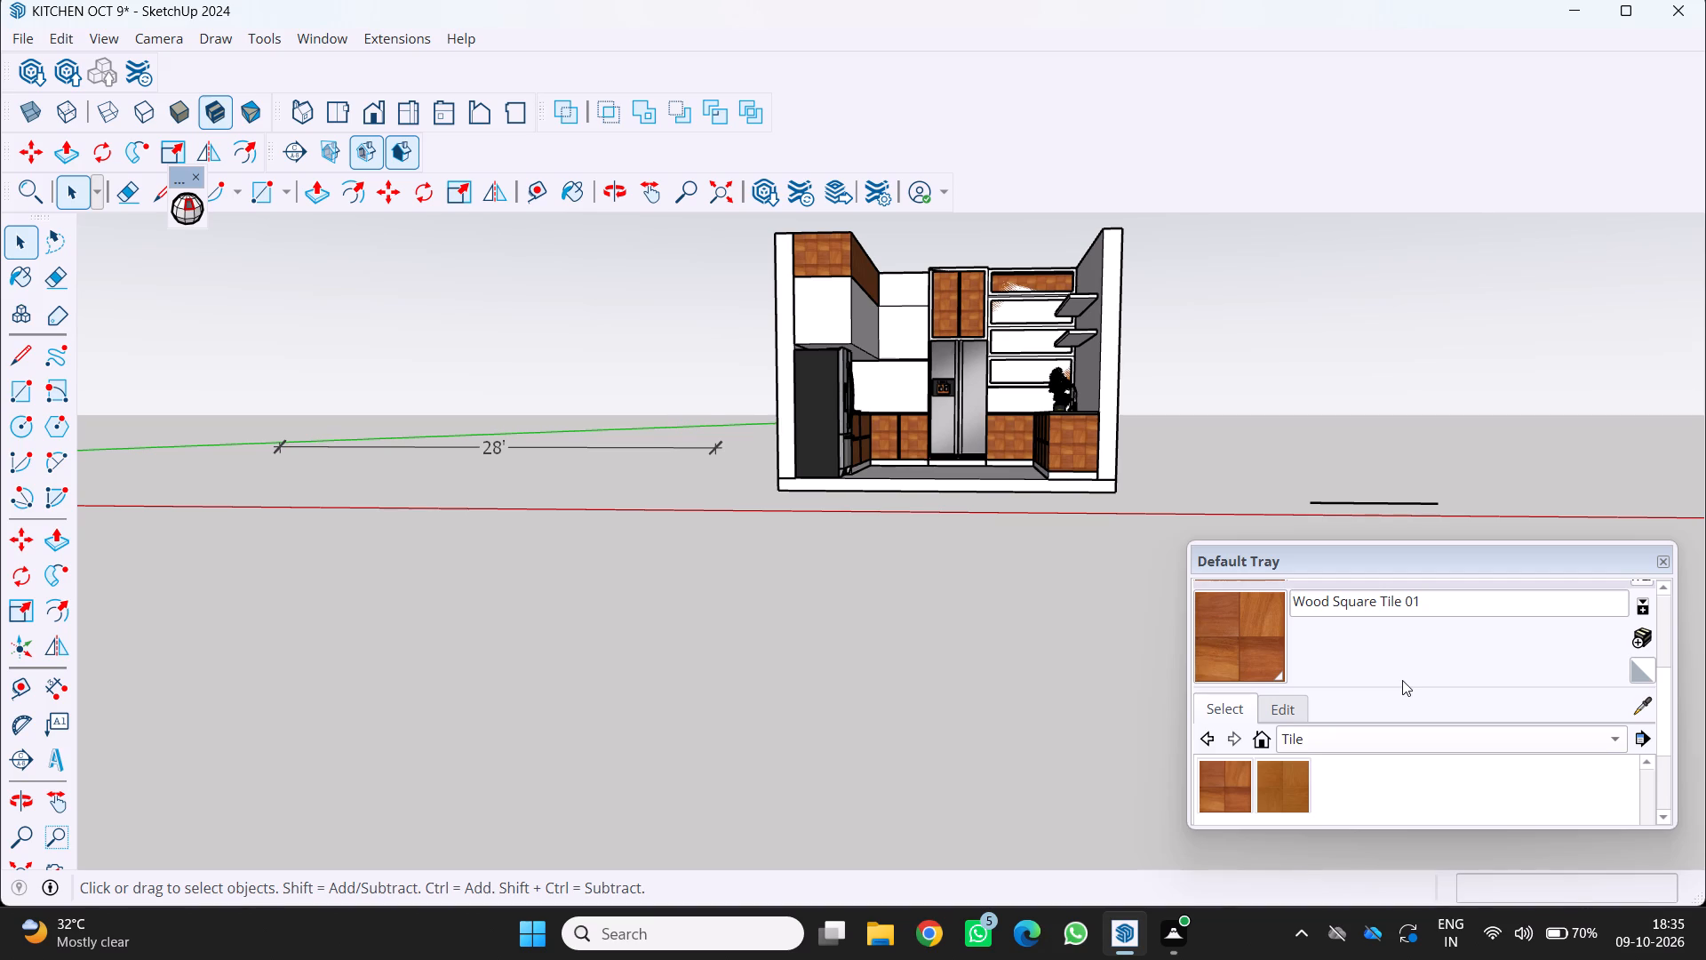
click(1606, 724)
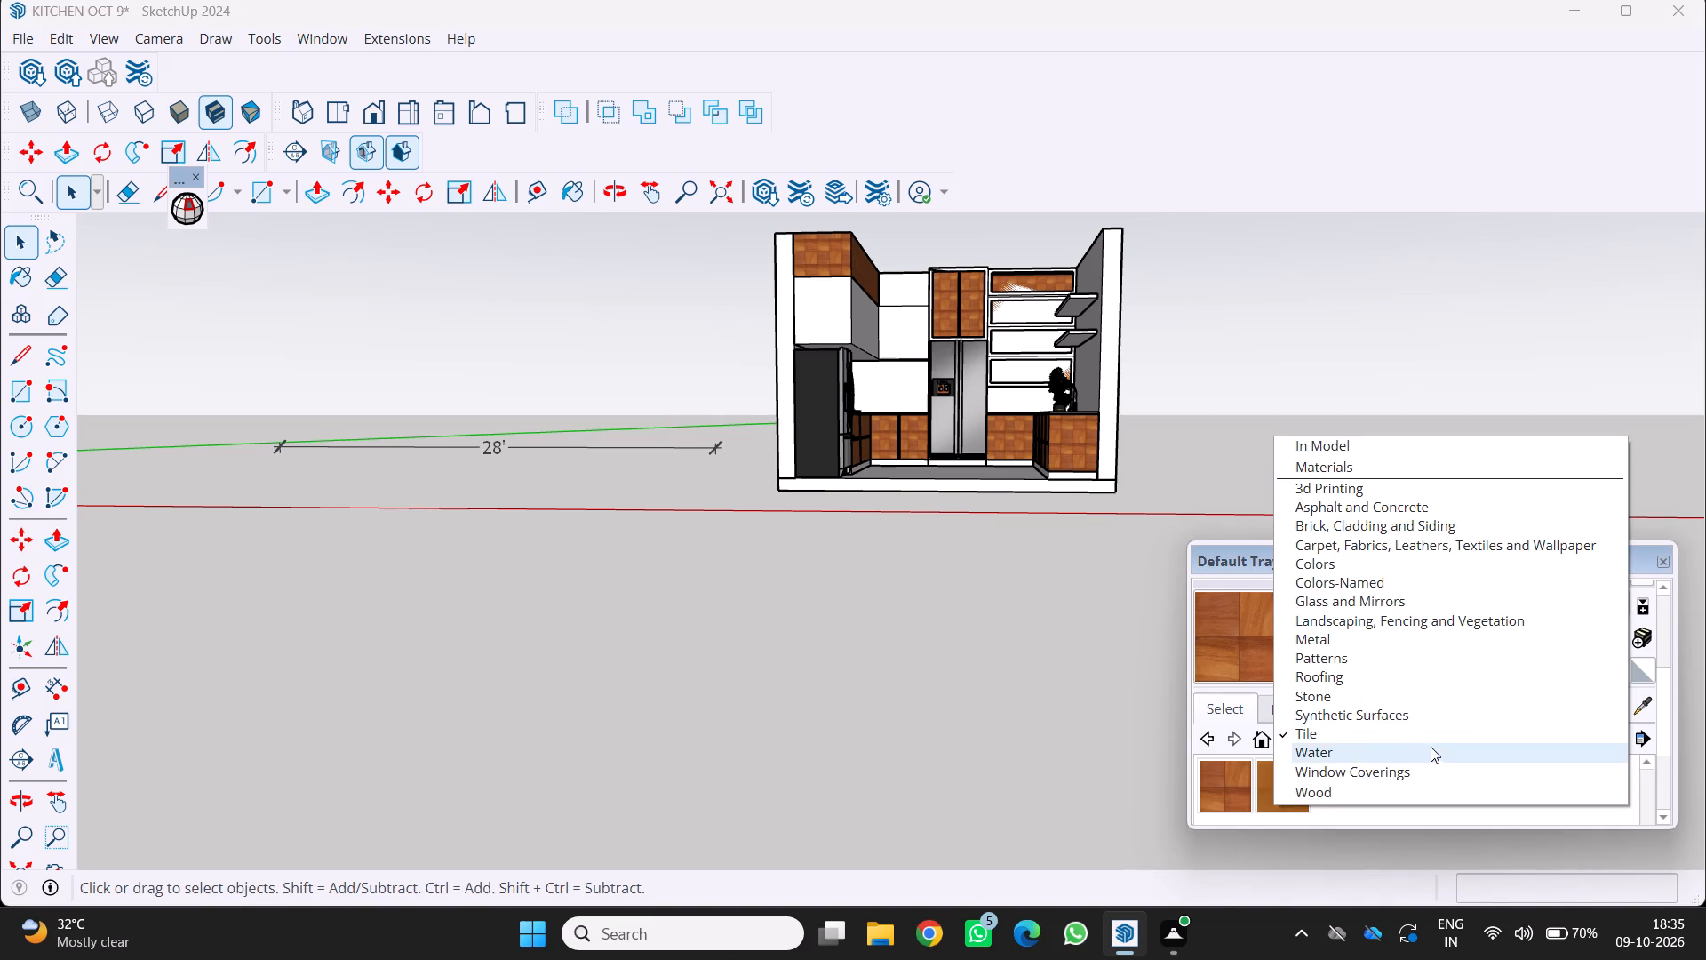
click(1375, 730)
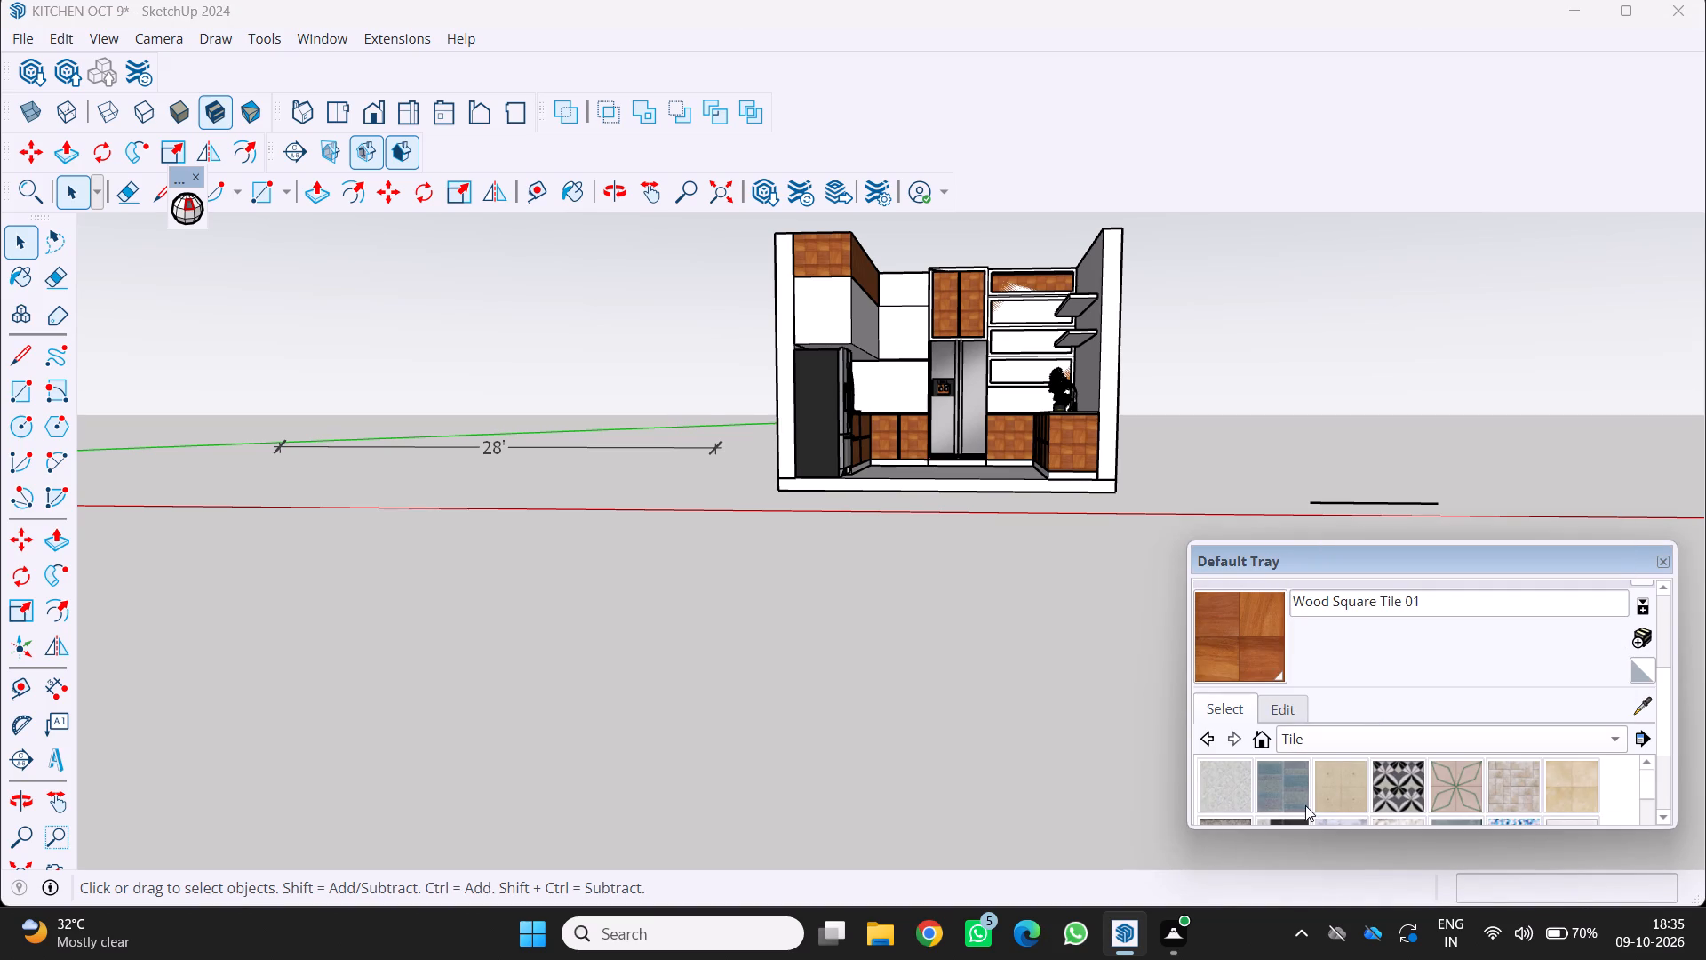
scroll(1332, 800, down, 3)
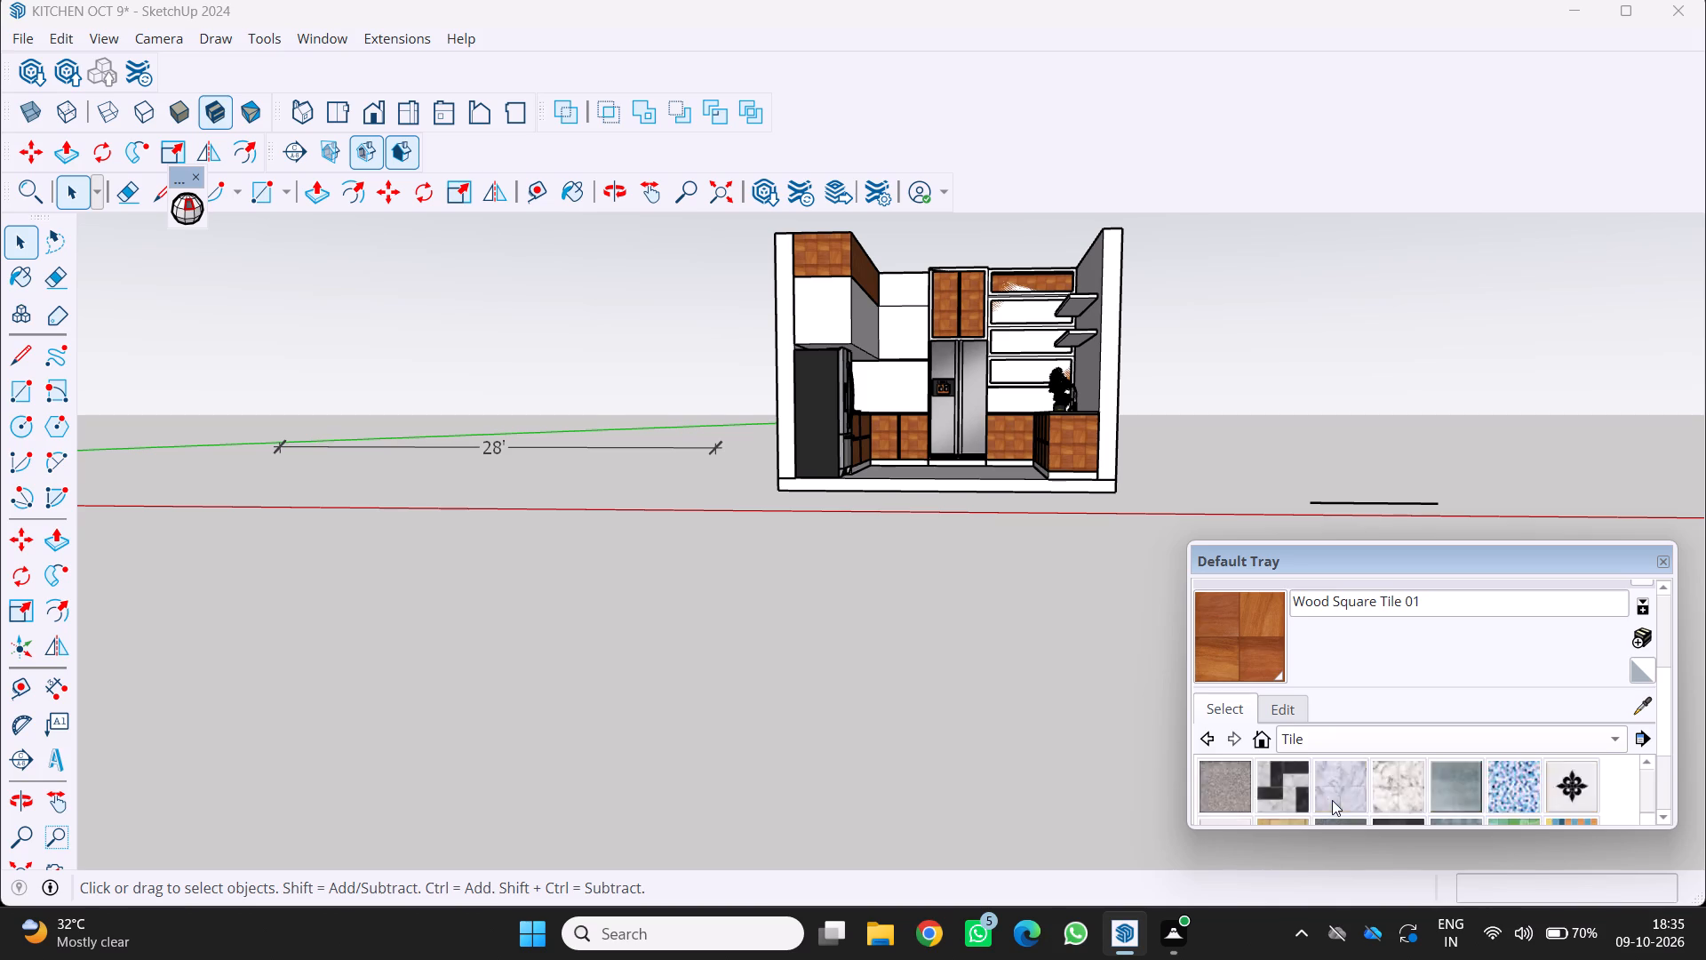
scroll(1297, 821, down, 3)
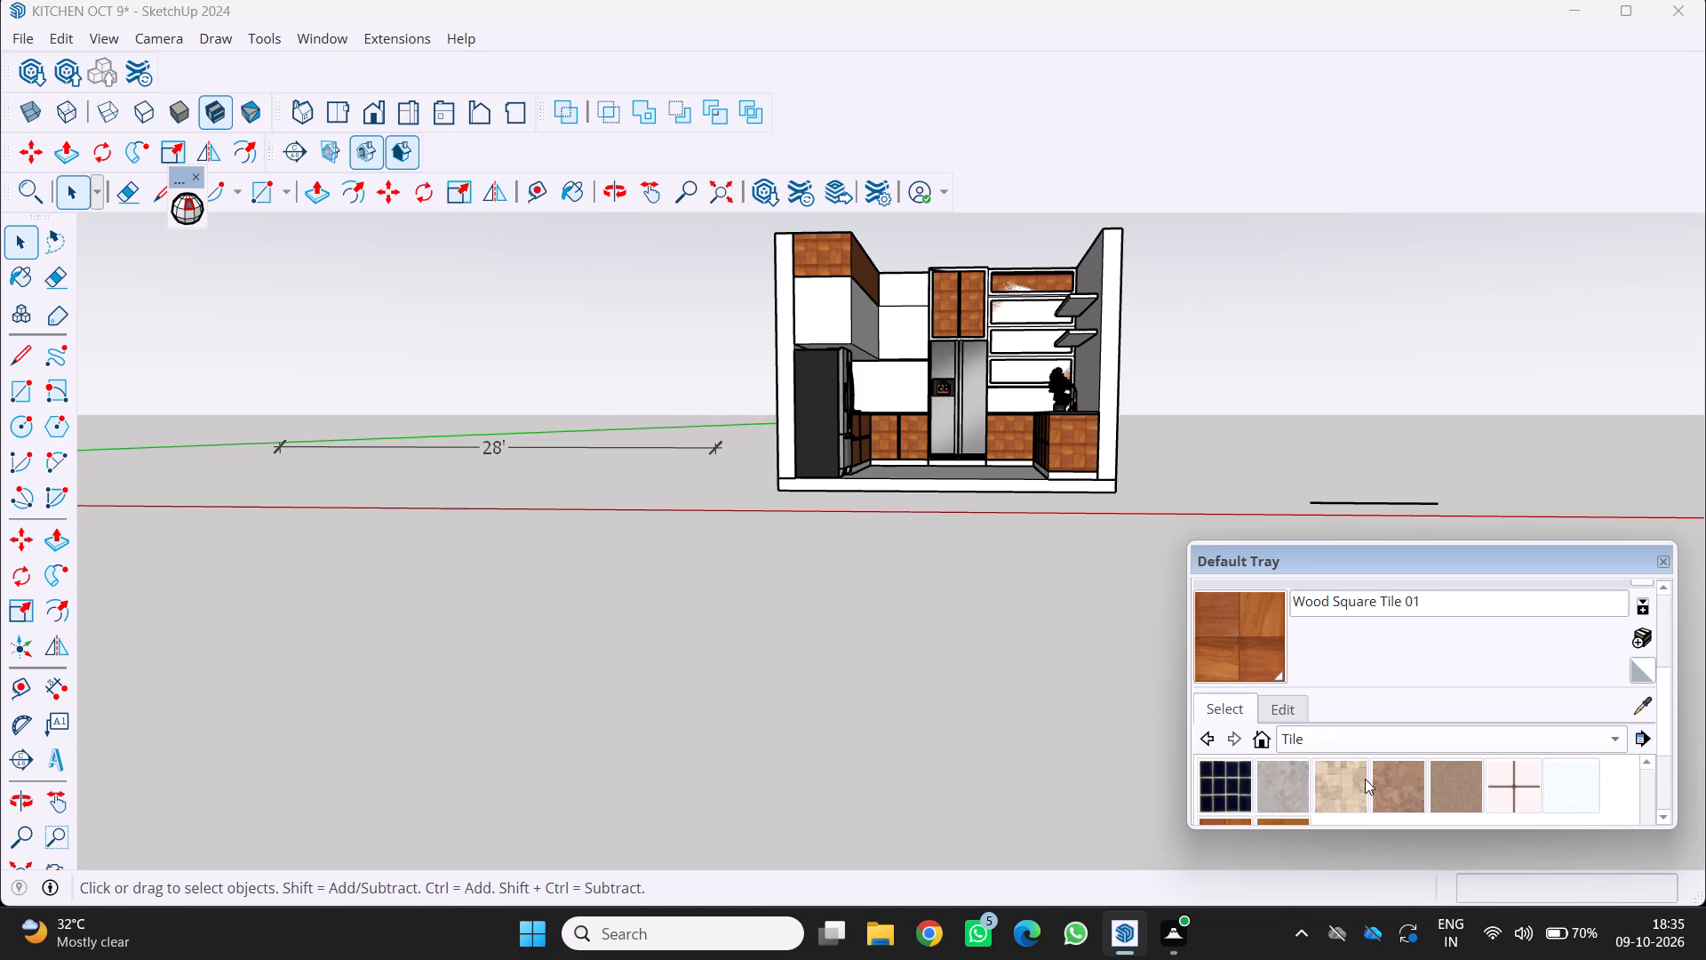
drag(1336, 780, 1327, 764)
click(780, 477)
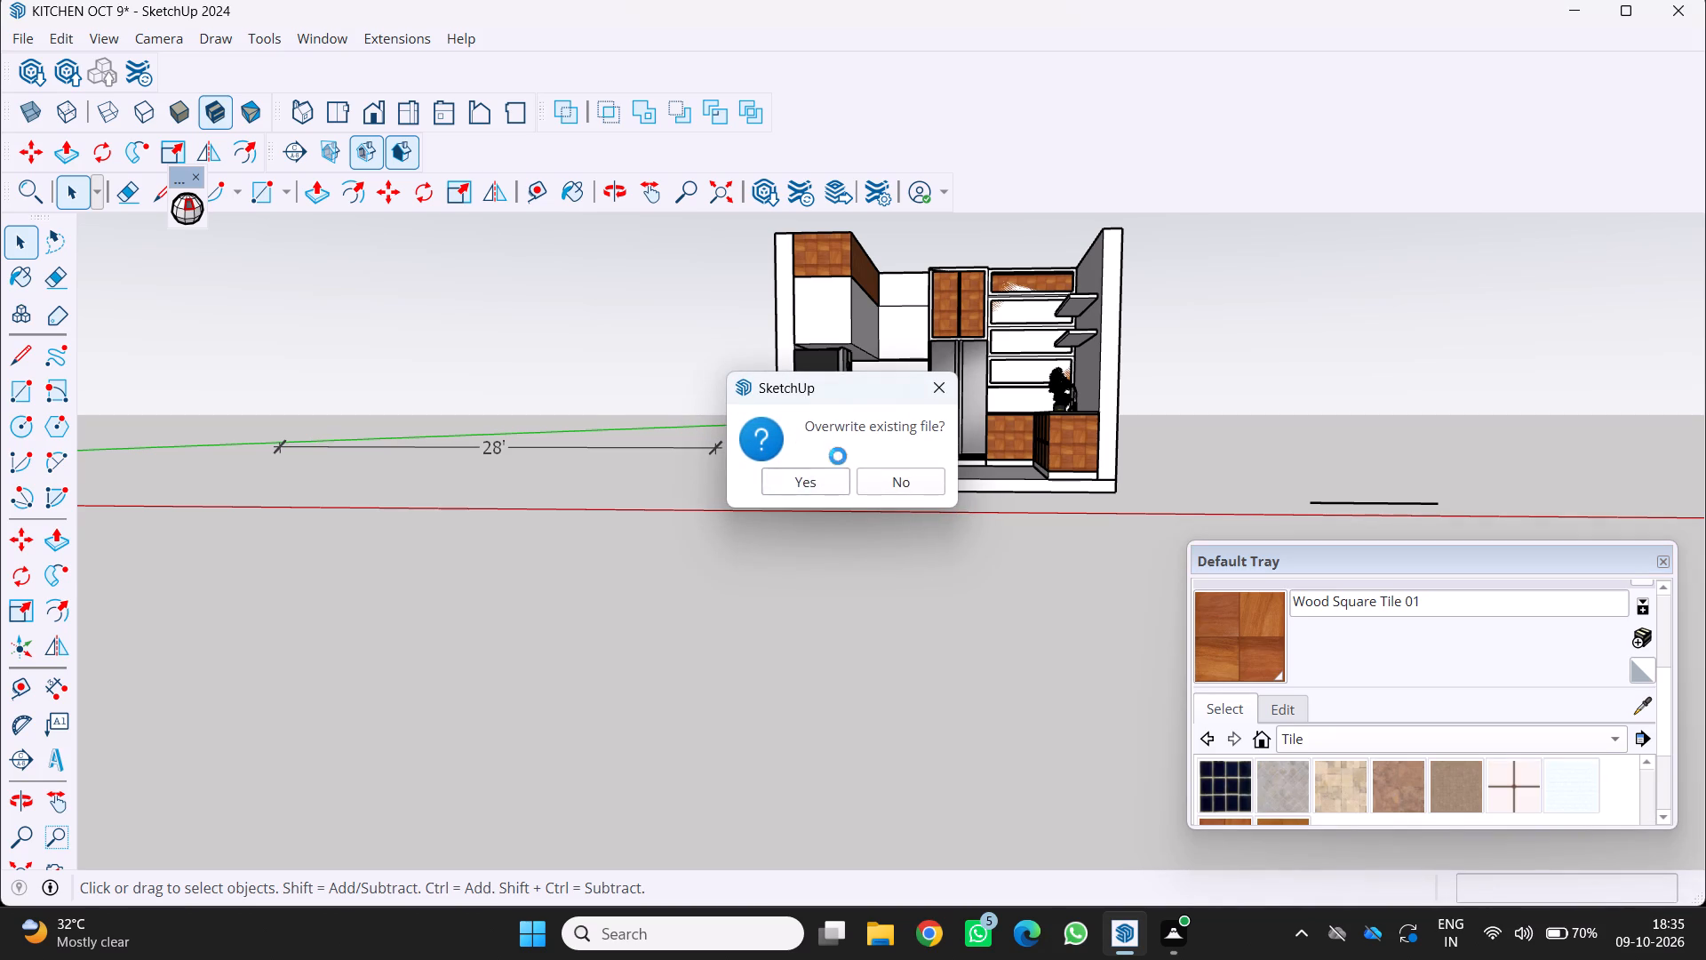
Paint the cooktop countertop with the beige, faintly dotted tile material.
middle_click(886, 429)
middle_click(886, 429)
middle_click(886, 429)
middle_drag(886, 429, 816, 609)
scroll(837, 666, up, 5)
middle_drag(889, 660, 778, 652)
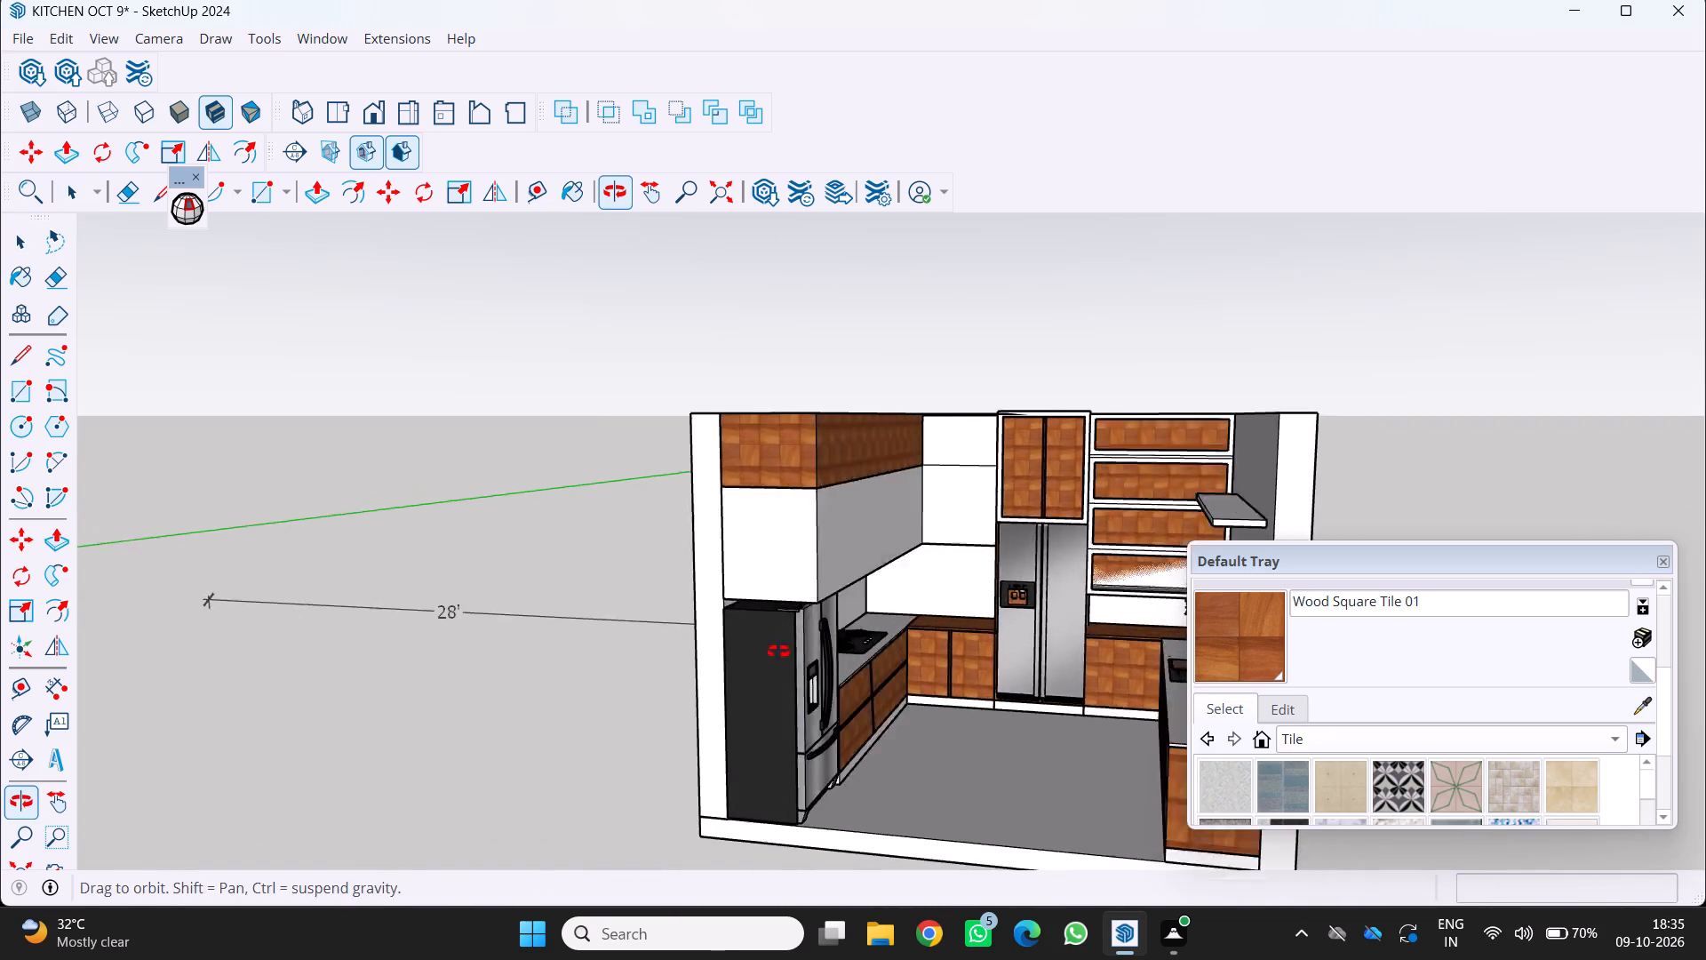
middle_drag(778, 652, 665, 633)
scroll(722, 646, up, 4)
middle_click(869, 649)
middle_click(871, 649)
middle_drag(877, 652, 843, 796)
scroll(786, 699, up, 3)
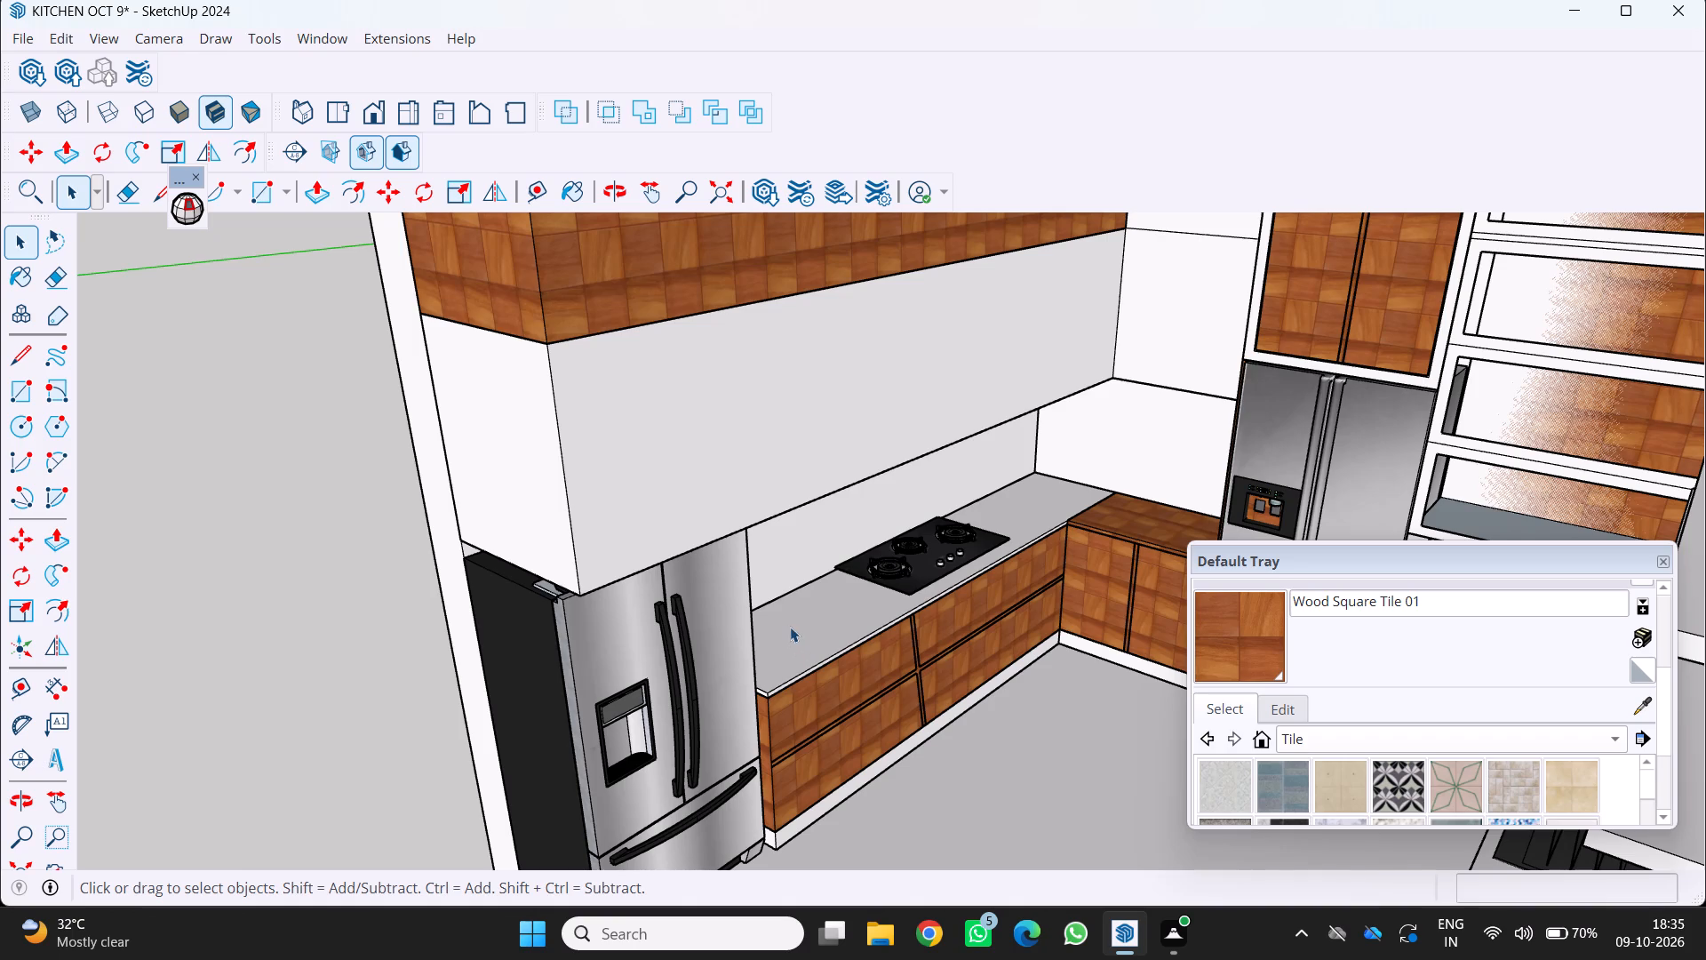
click(791, 629)
click(784, 647)
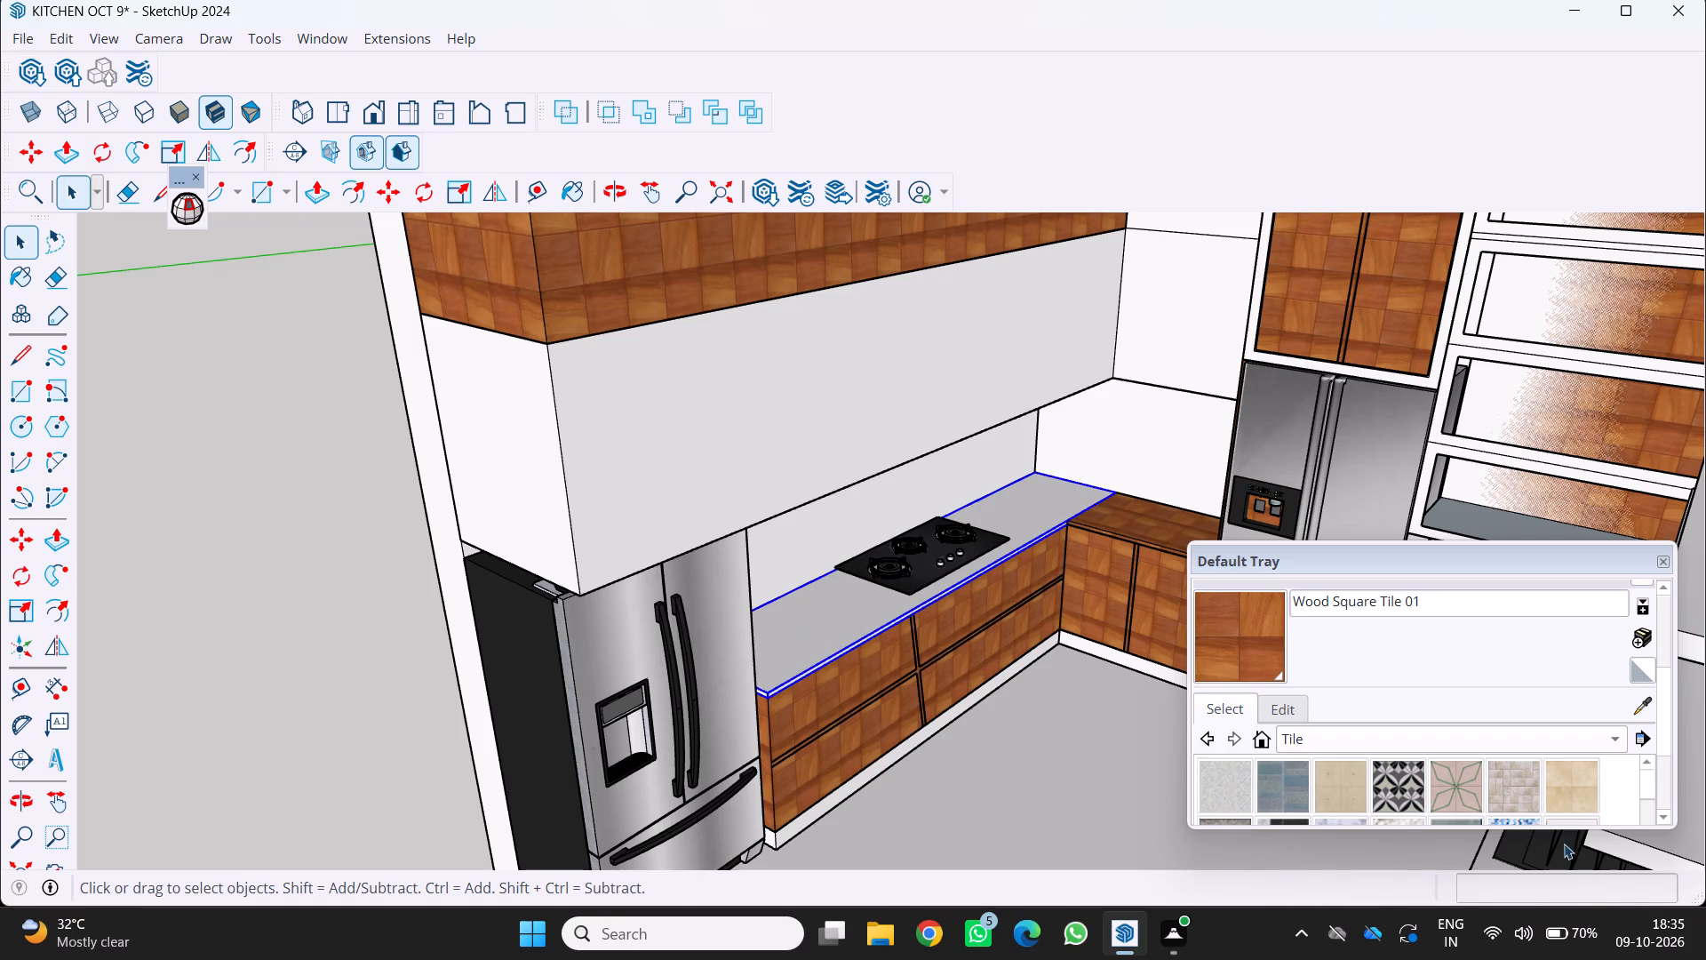
click(1346, 783)
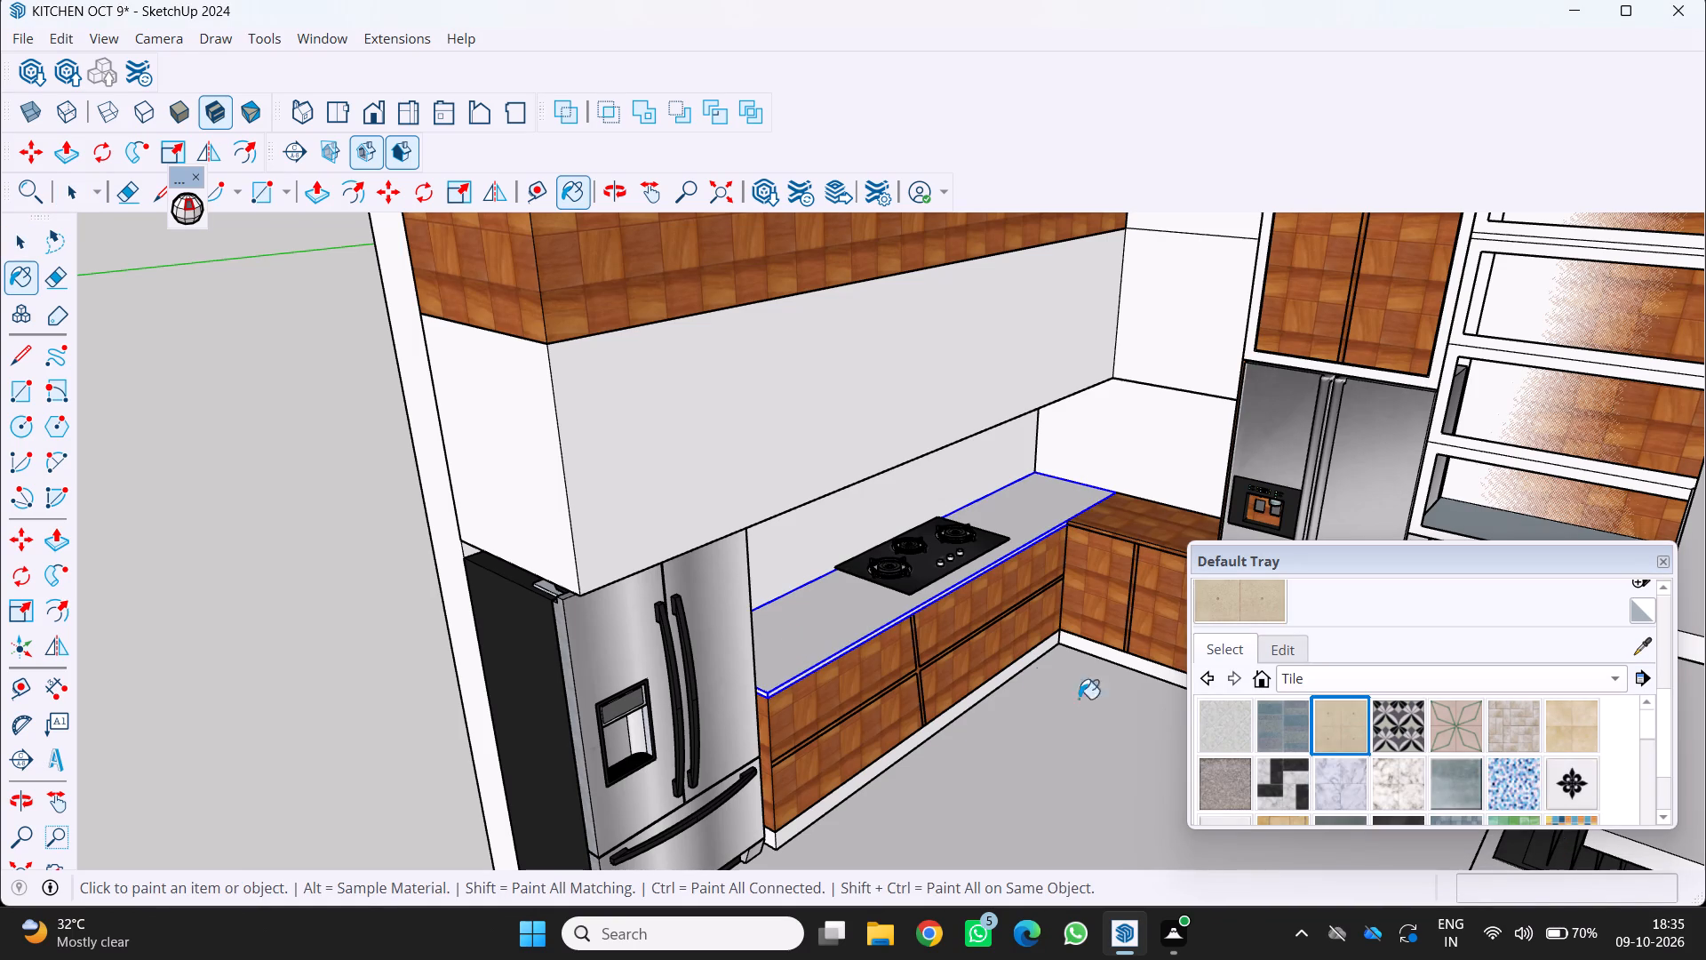
click(801, 653)
Paint the sink countertop with the same beige, faintly dotted tile.
scroll(815, 670, down, 5)
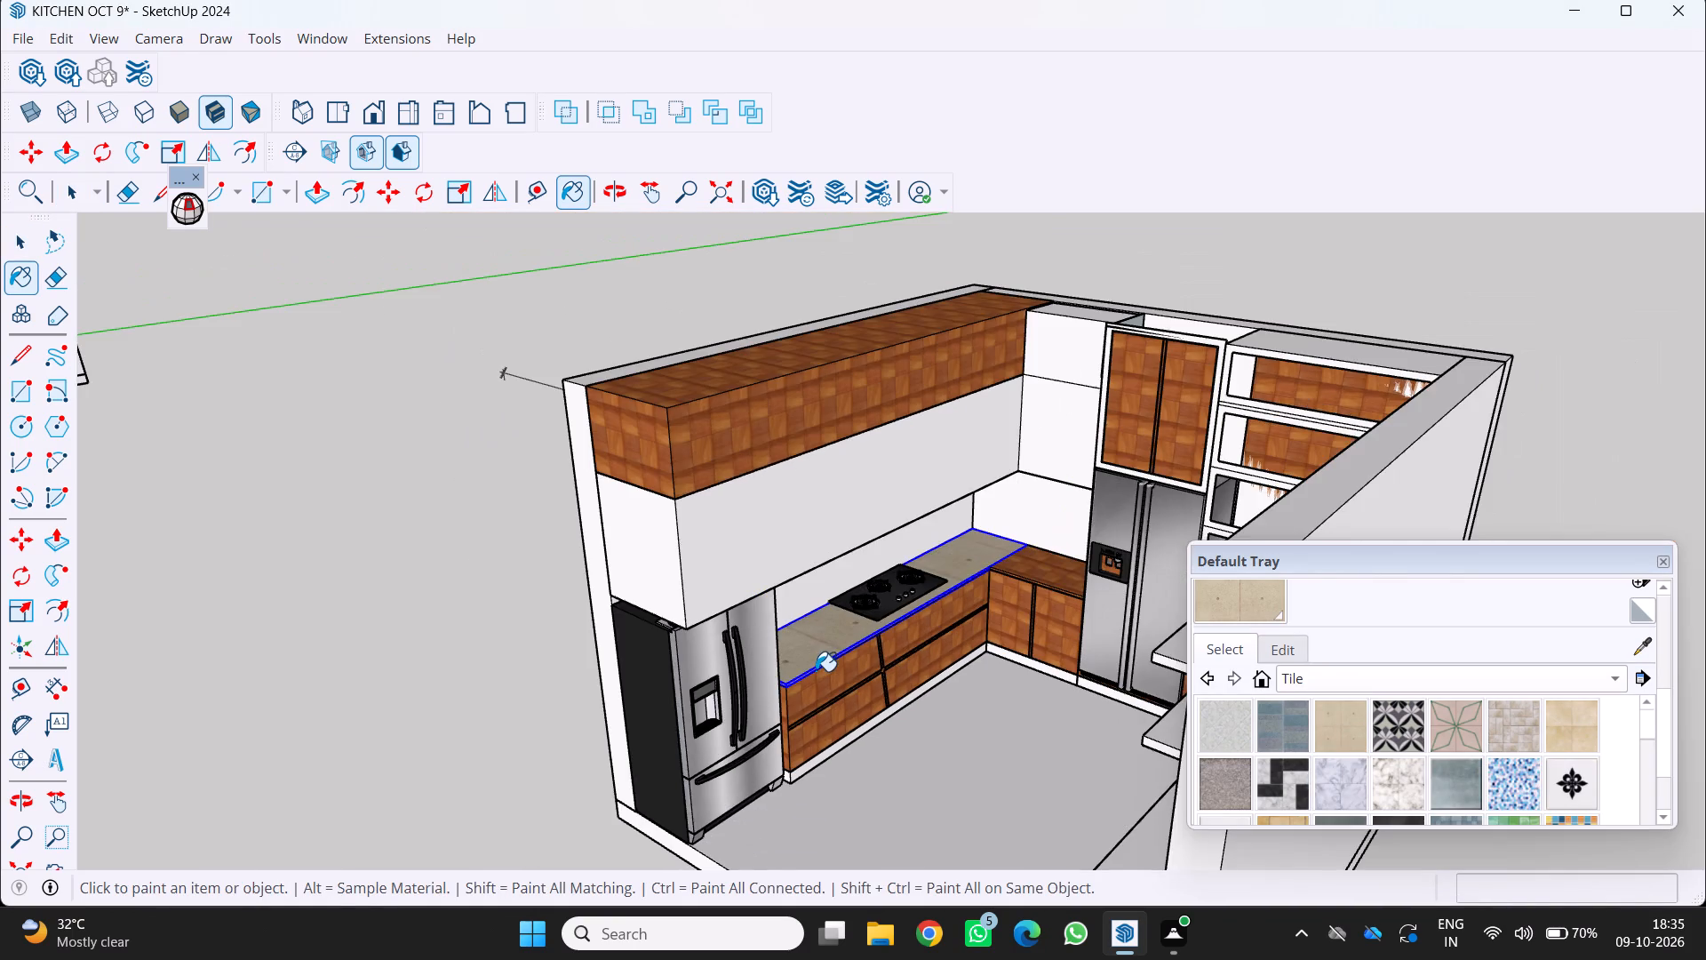
middle_drag(820, 673, 855, 692)
middle_drag(862, 695, 937, 730)
middle_drag(945, 732, 1080, 728)
scroll(1058, 657, down, 5)
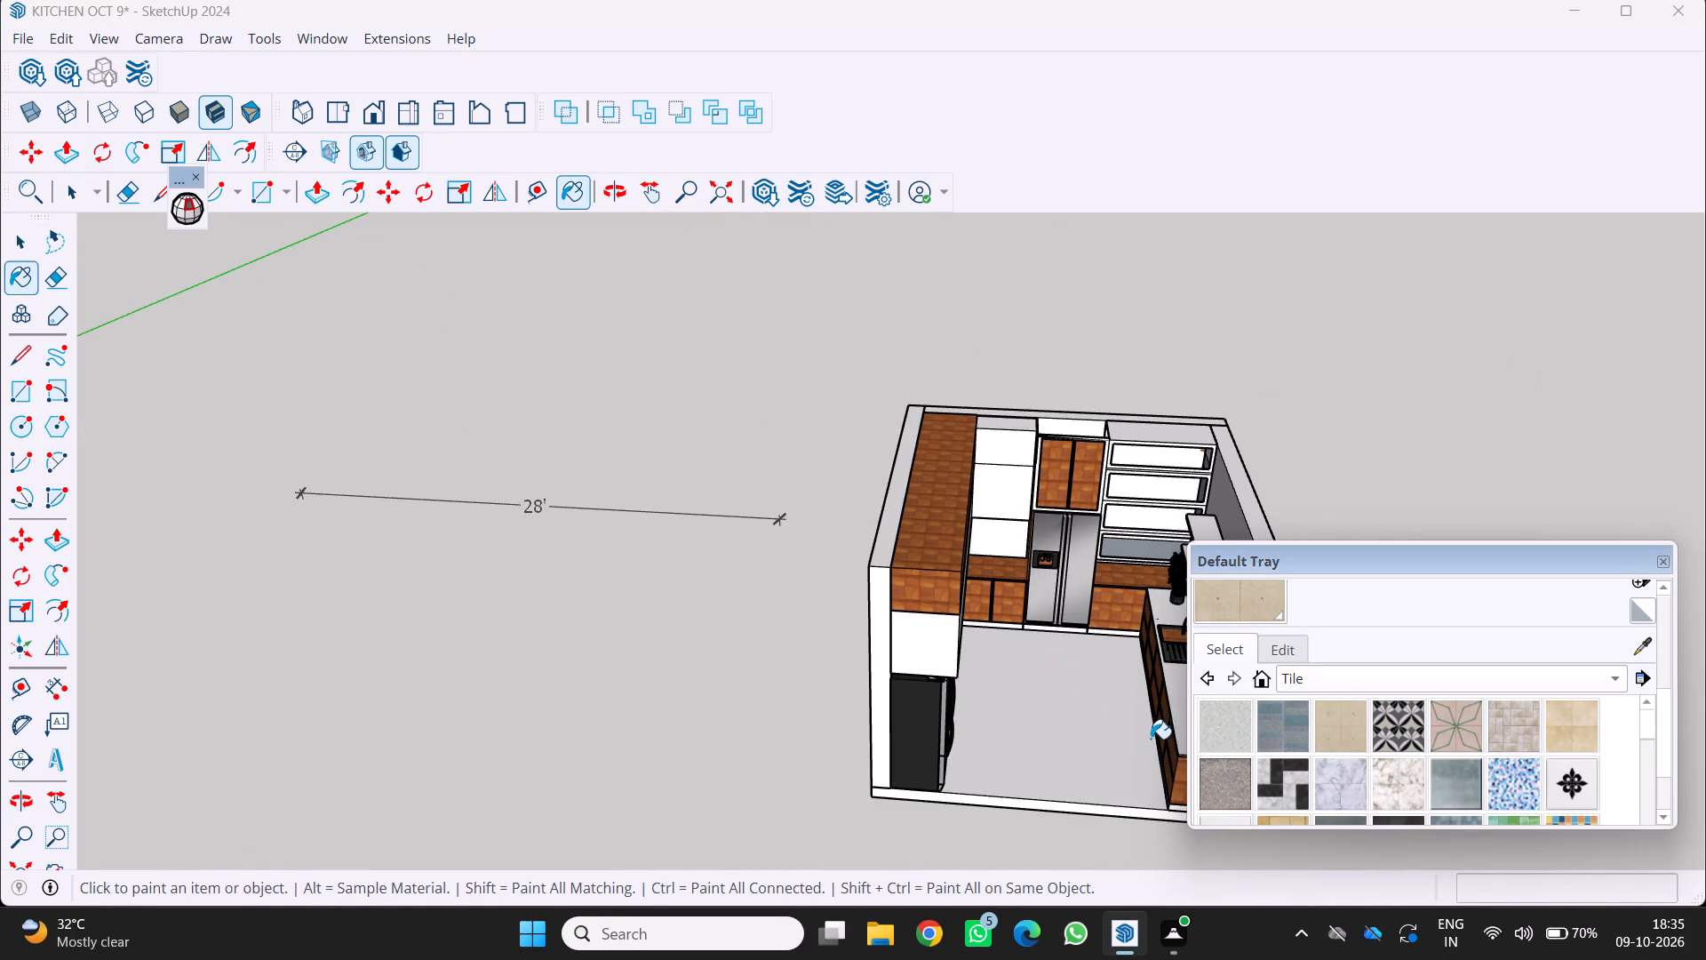
middle_click(1079, 773)
middle_drag(1086, 776, 1094, 778)
middle_drag(1096, 779, 1172, 750)
middle_click(1172, 750)
middle_click(1170, 749)
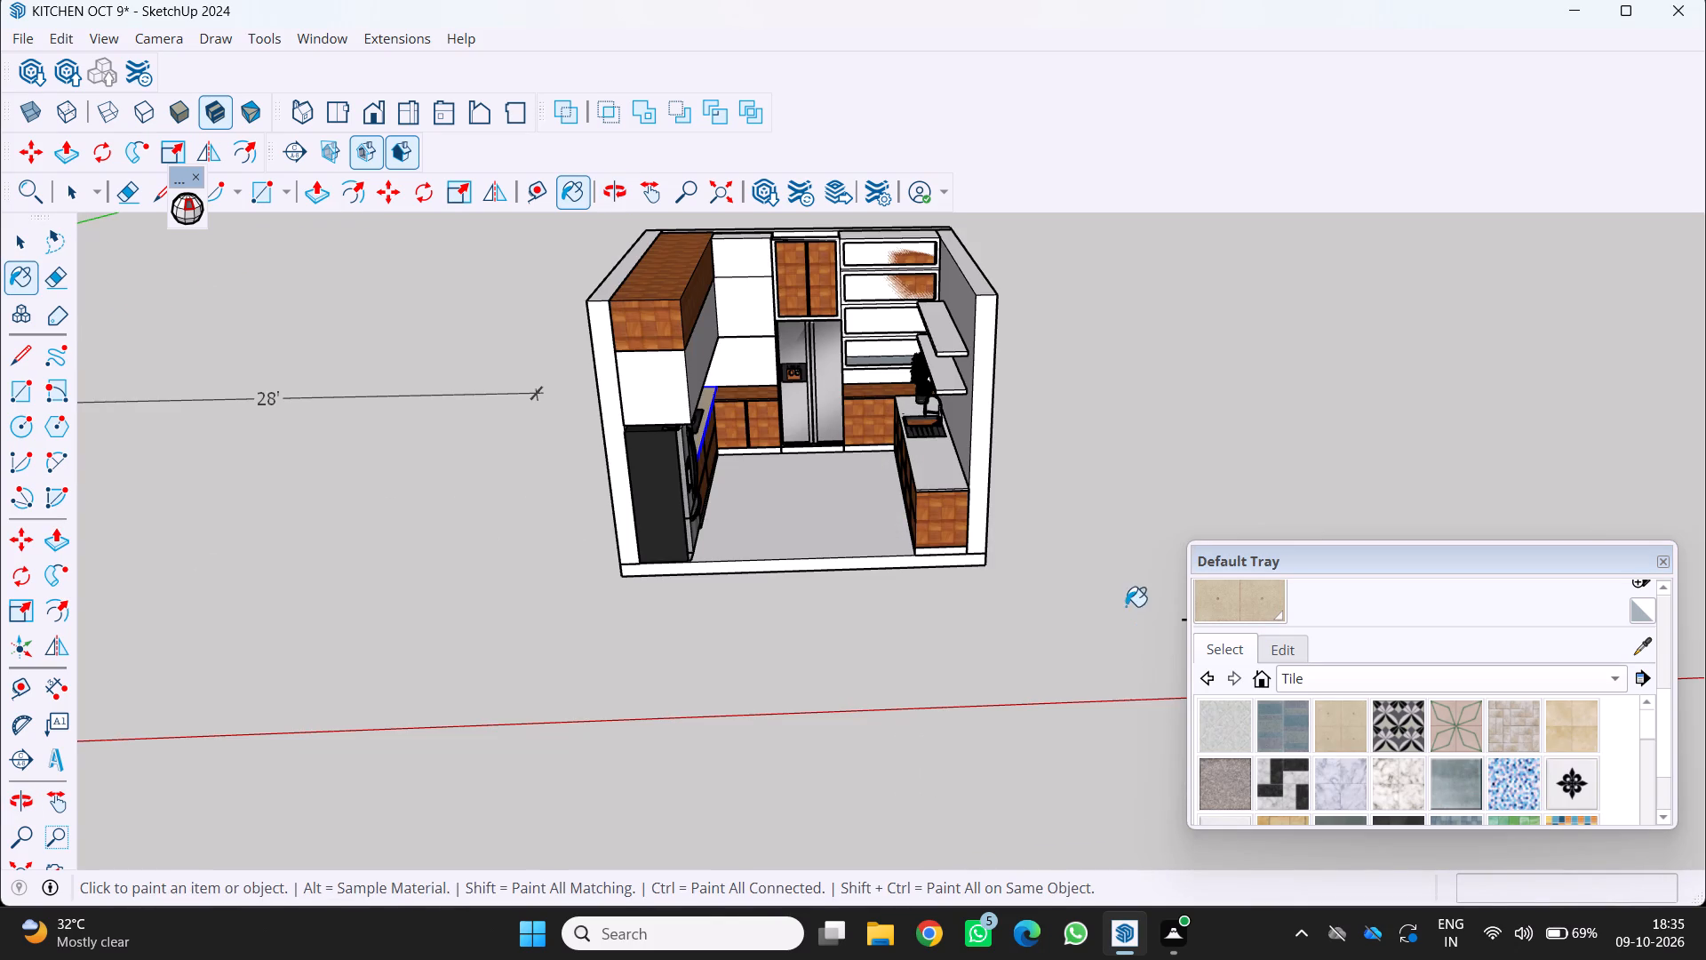
click(929, 478)
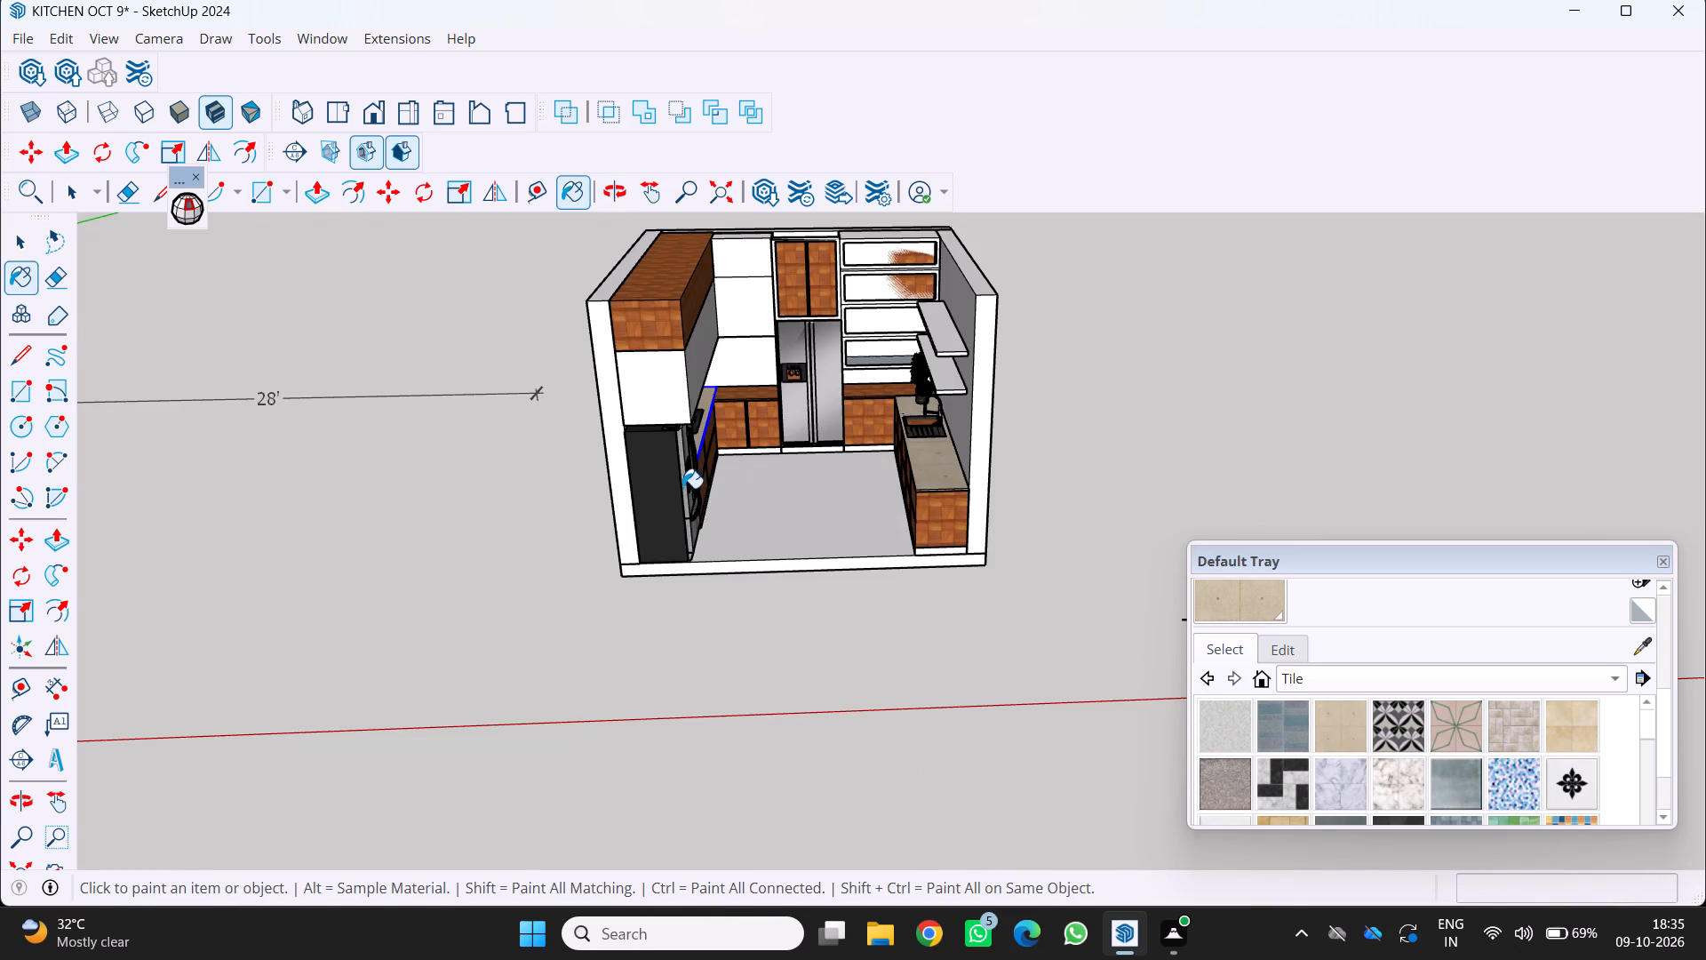
Paint the lower row of wall cabinets above the cooktop counter with the beige, faintly dotted tile.
middle_drag(761, 459, 599, 442)
middle_click(599, 442)
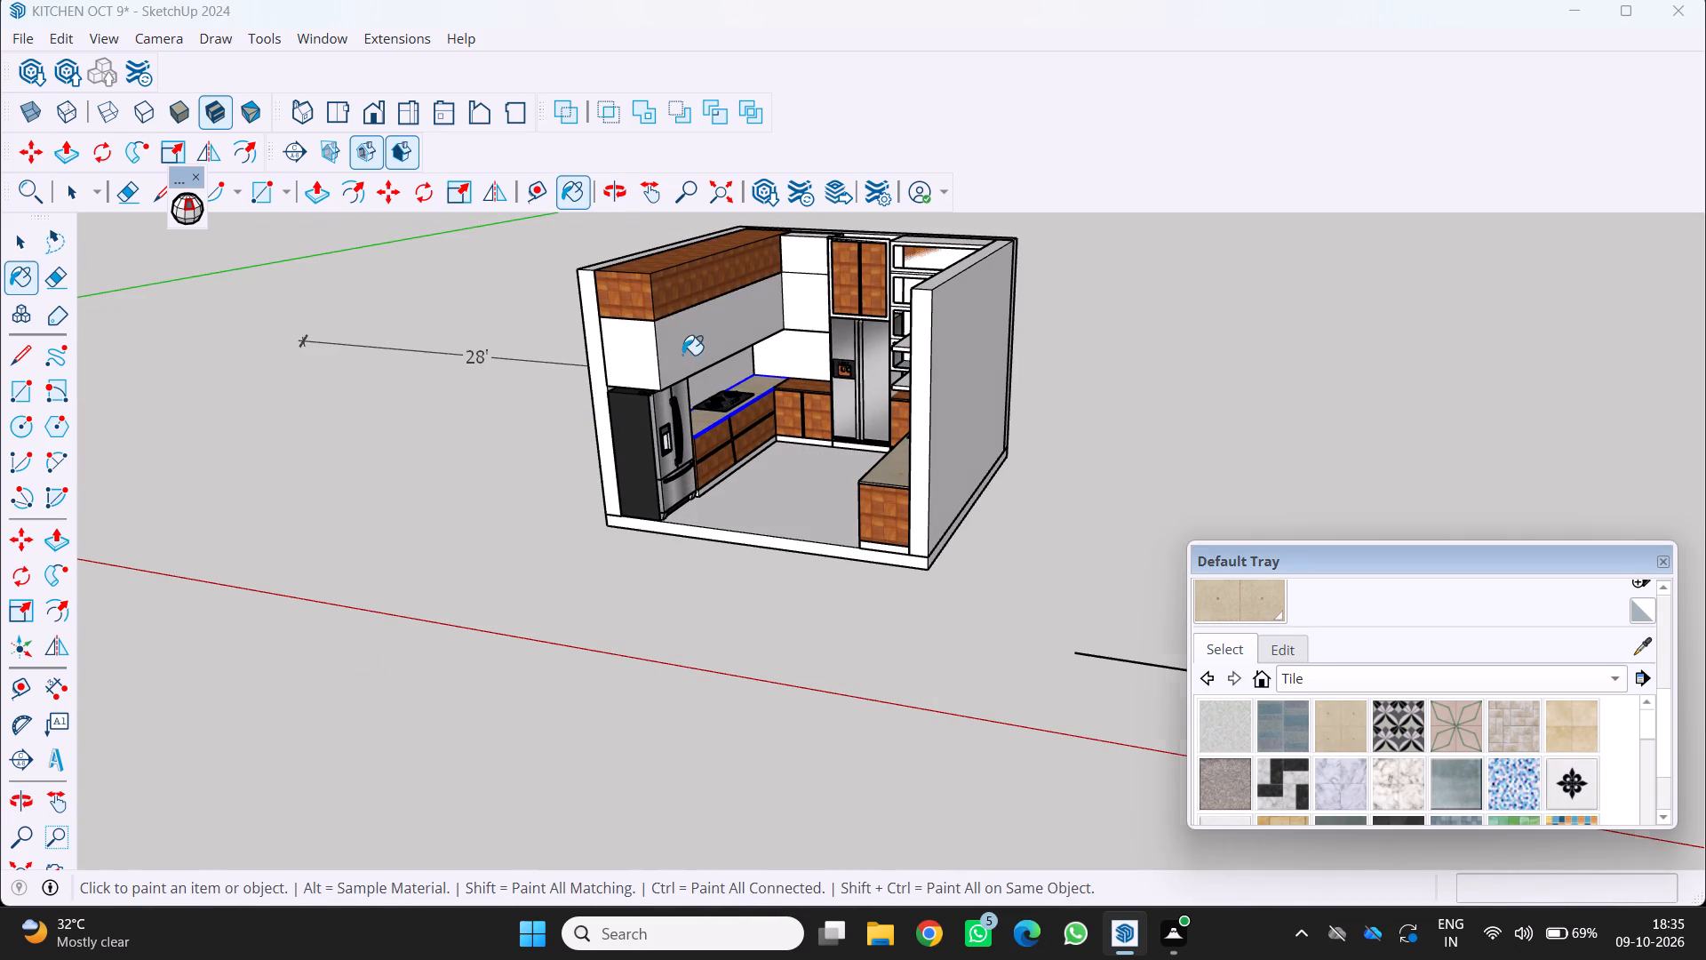
click(682, 355)
Paint the kitchen floor slab with the light beige stone-look tile from the Tile collection.
middle_drag(755, 379, 947, 434)
middle_click(955, 434)
middle_click(984, 431)
middle_click(992, 430)
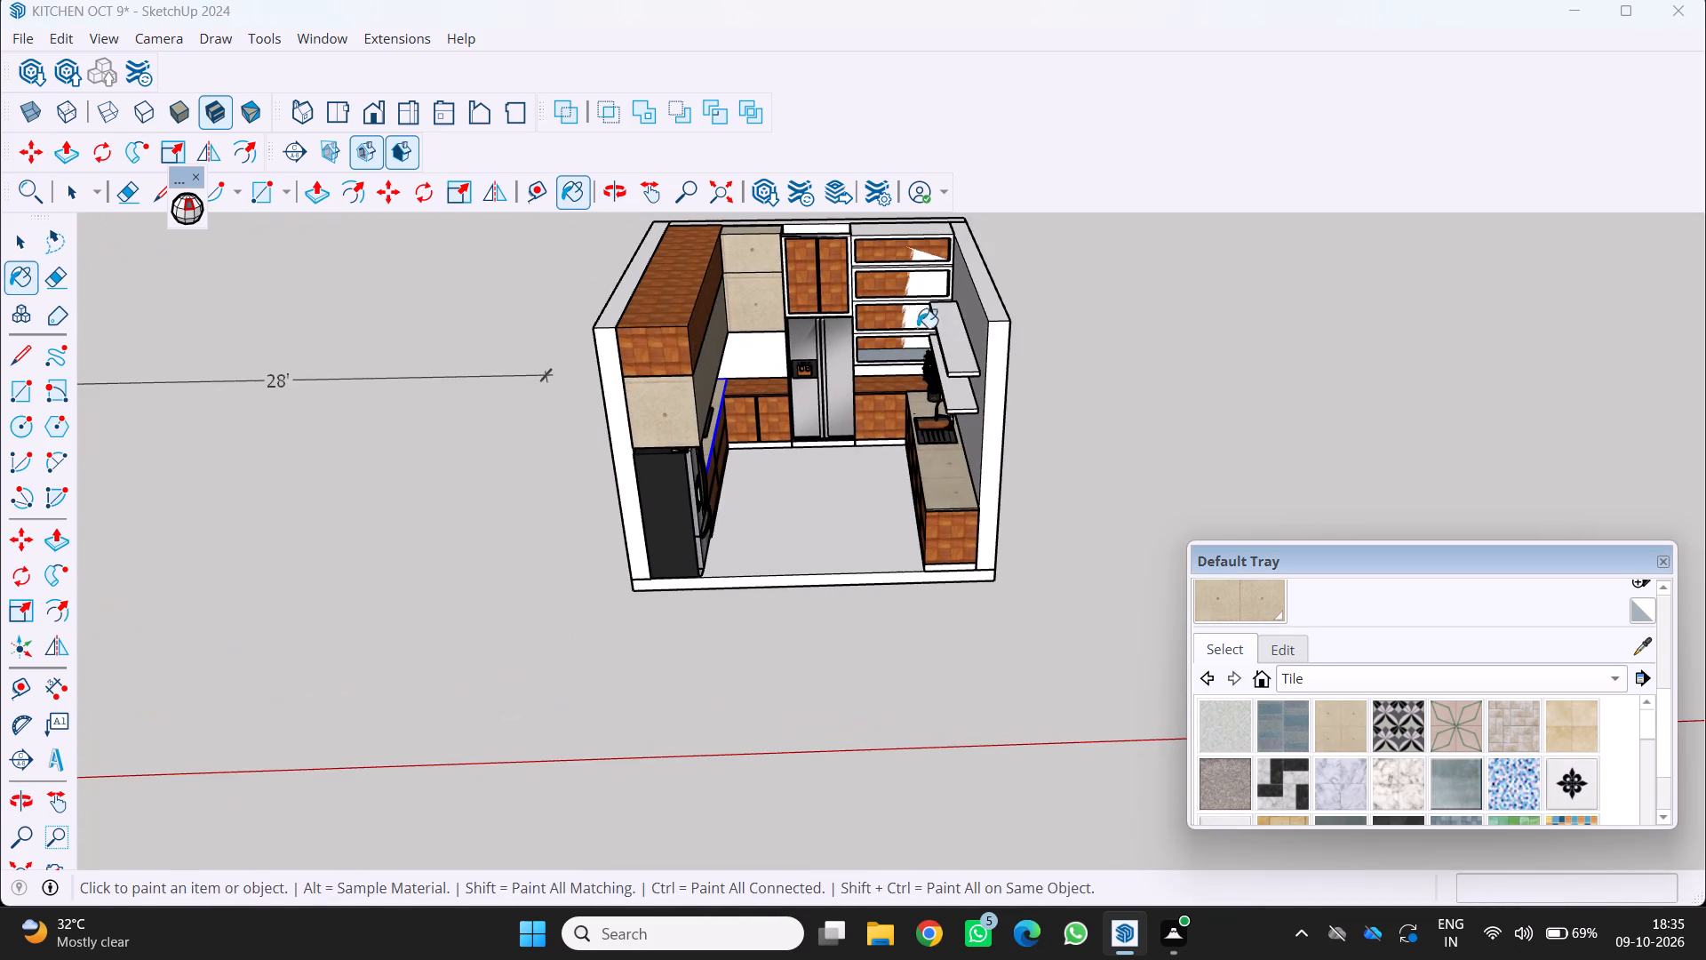
middle_drag(824, 383, 945, 266)
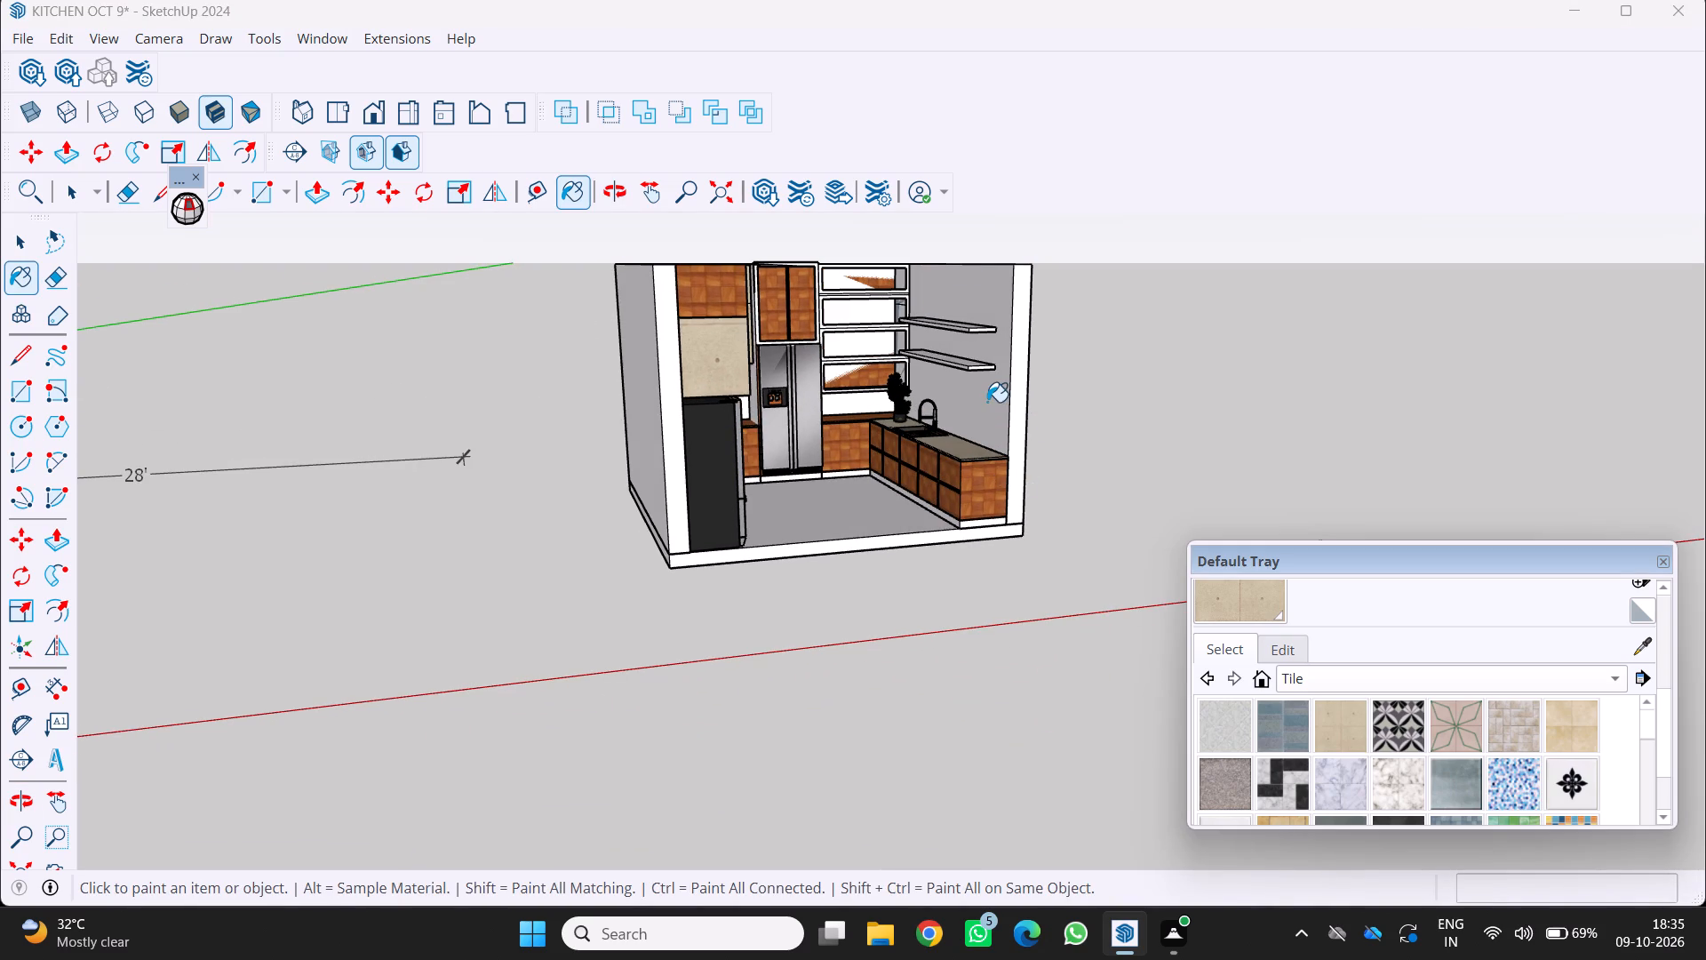
scroll(1253, 789, down, 3)
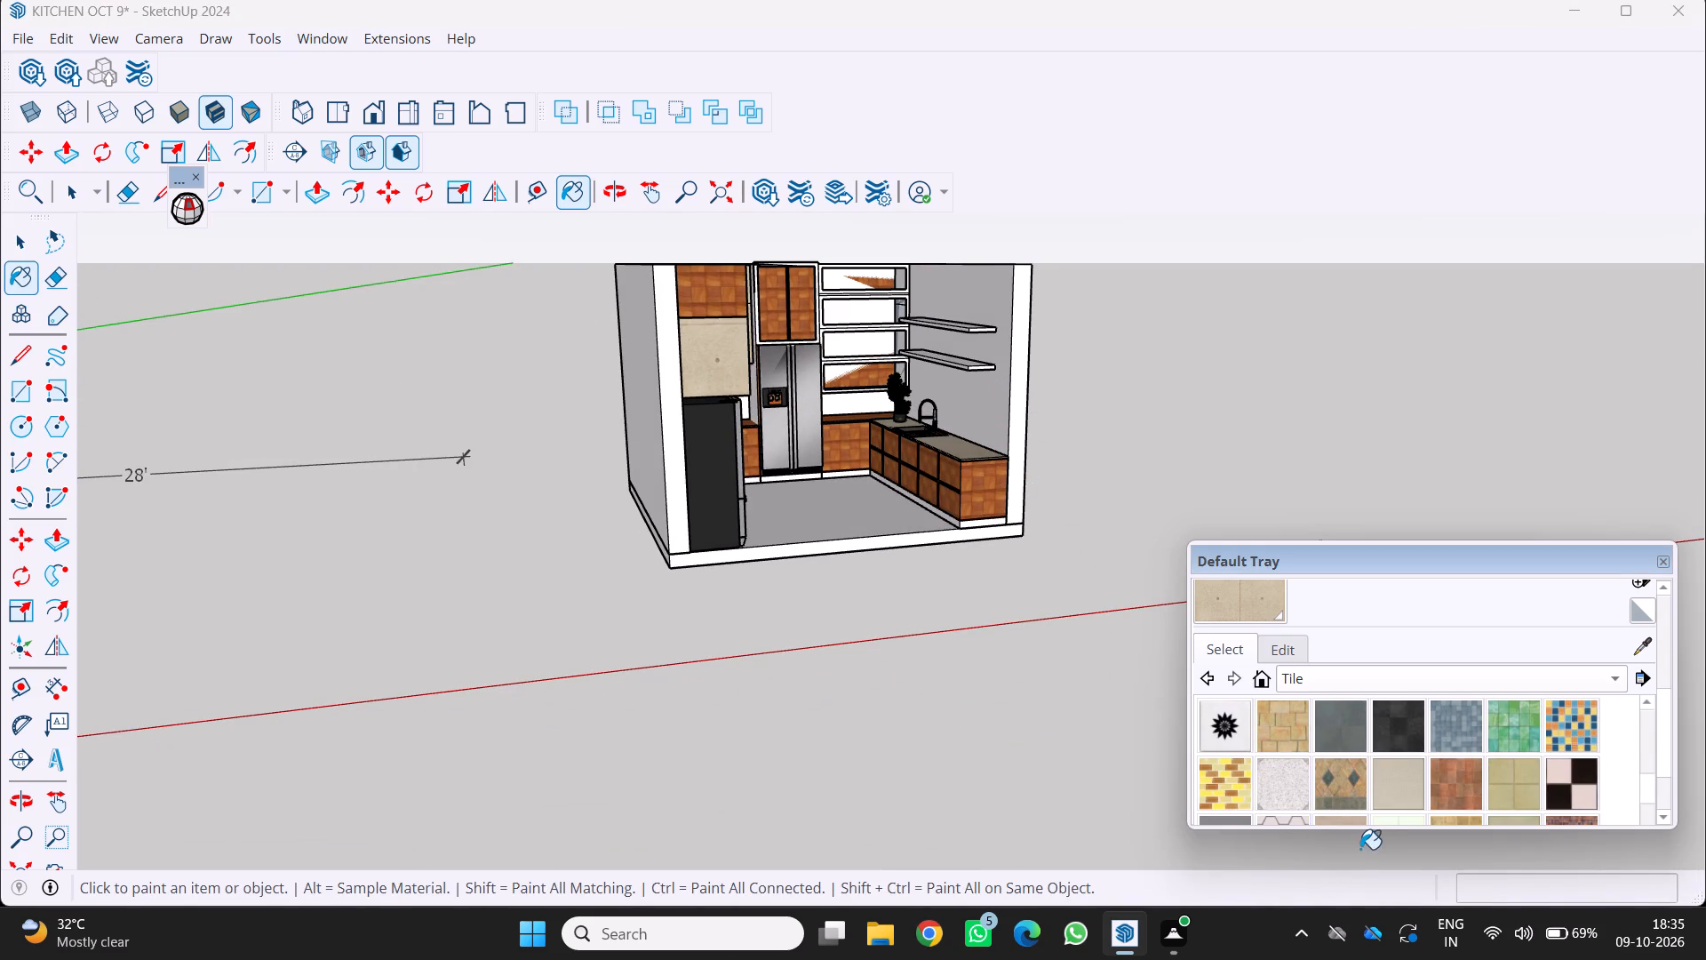
scroll(1360, 849, down, 1)
scroll(1451, 803, down, 1)
scroll(1250, 807, down, 1)
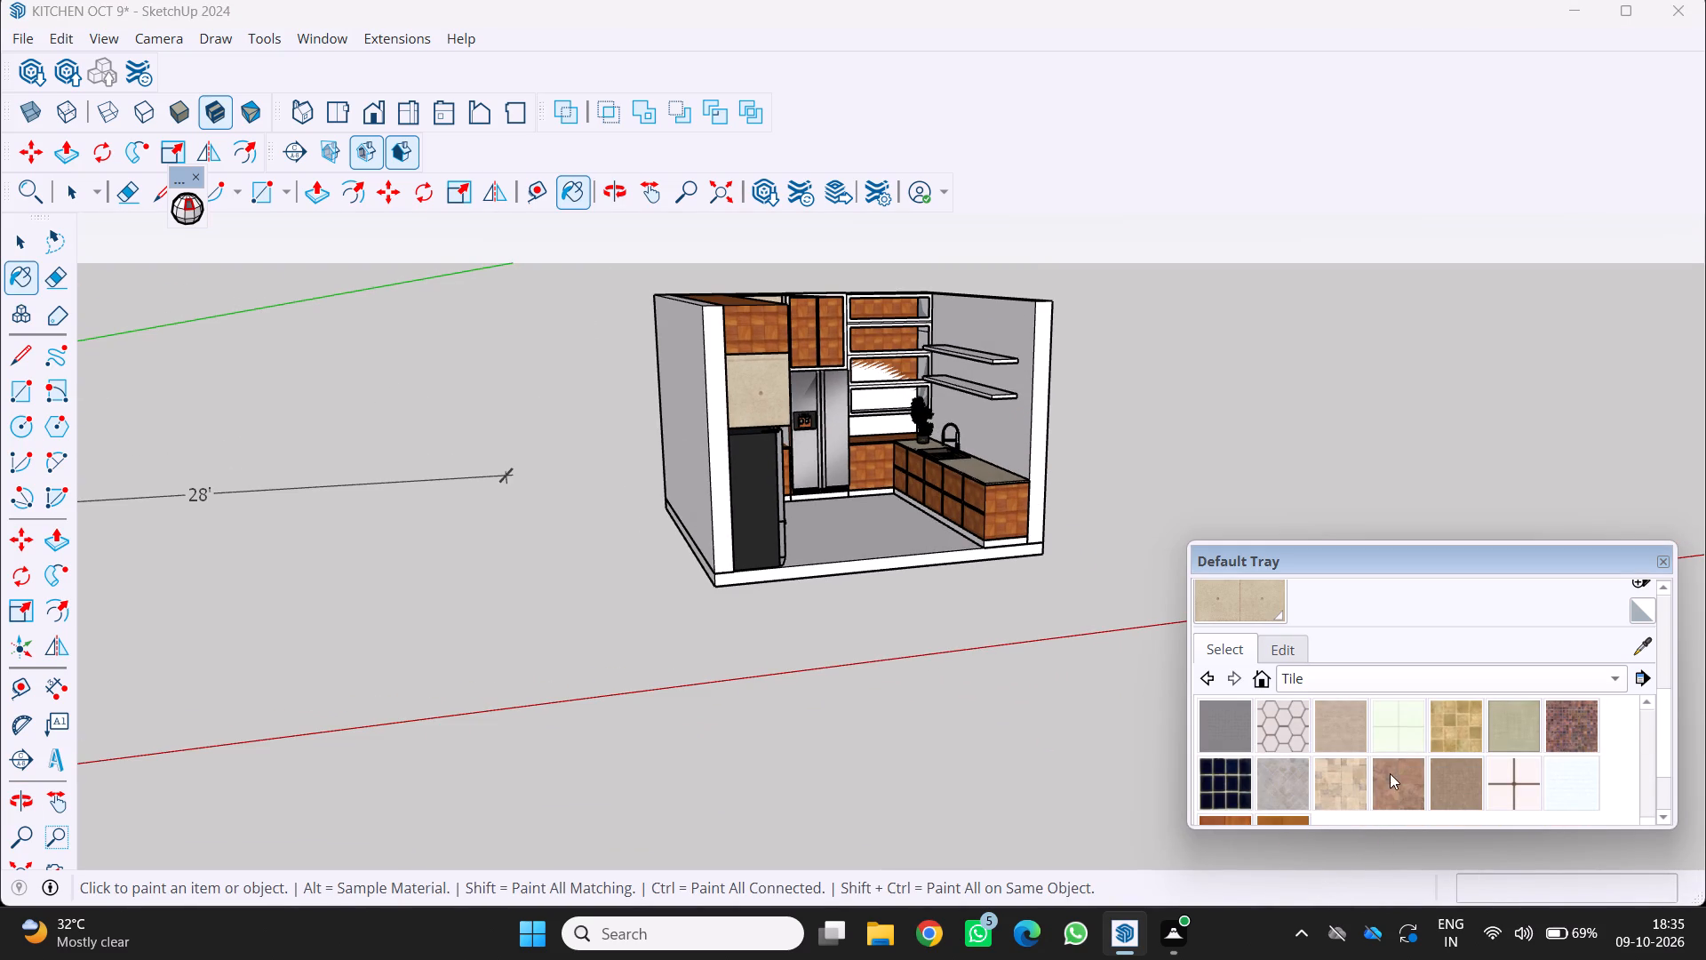
click(1351, 793)
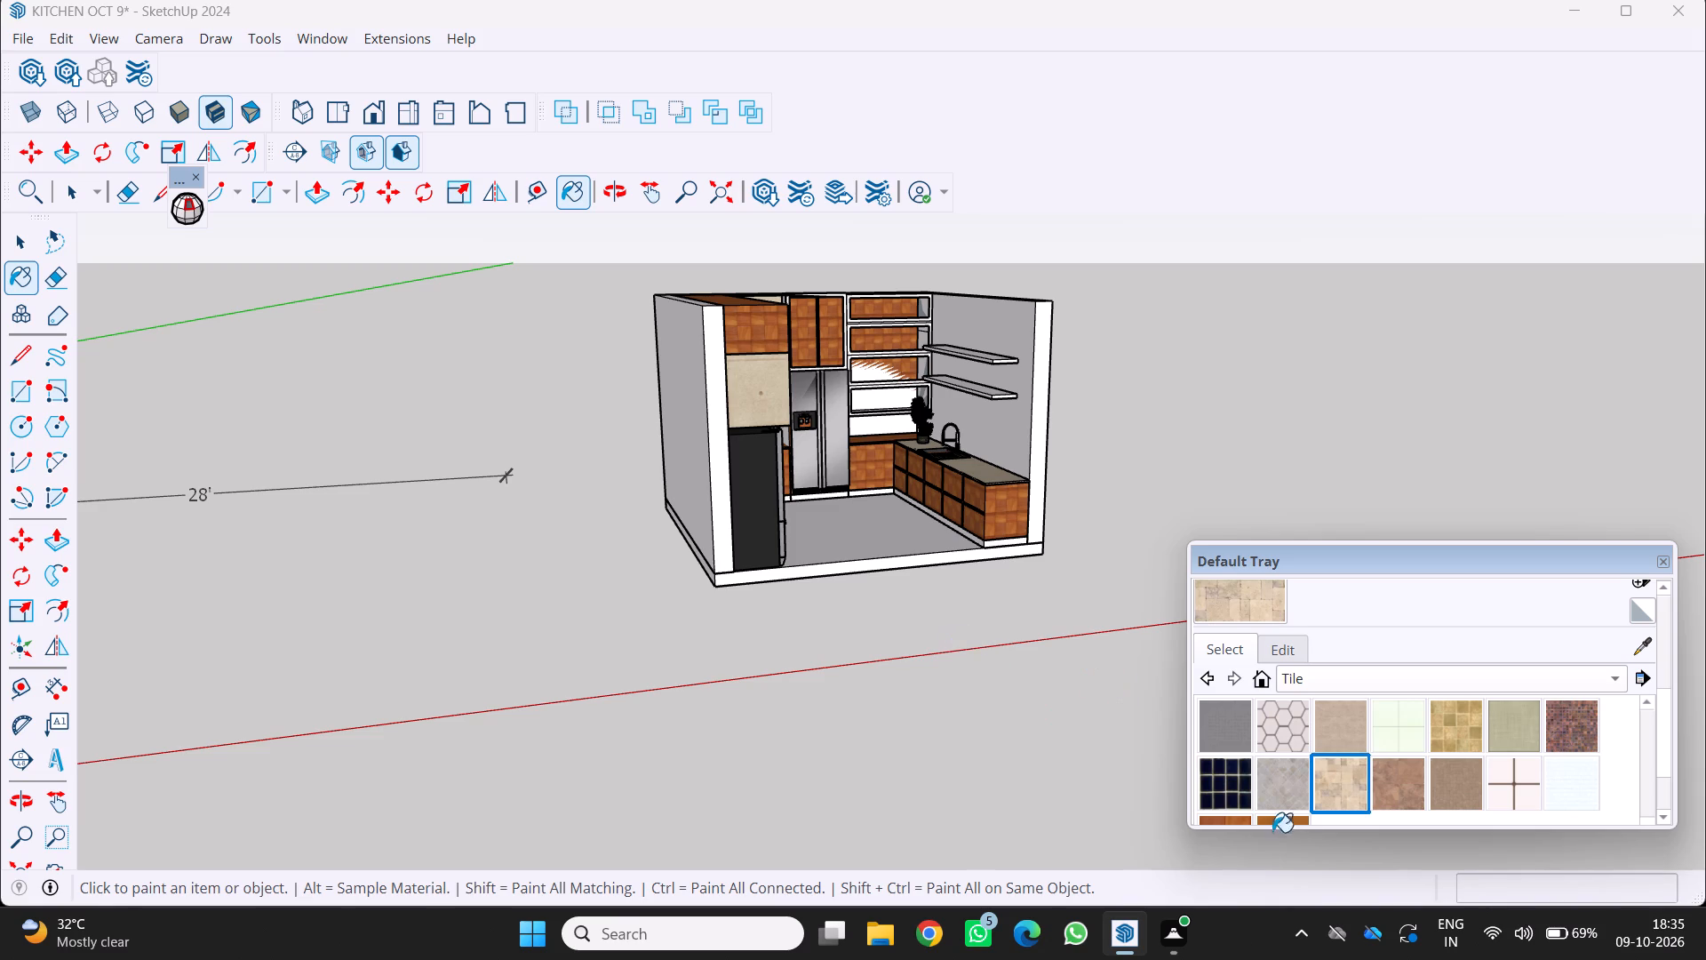
scroll(1298, 817, down, 2)
scroll(1267, 753, up, 4)
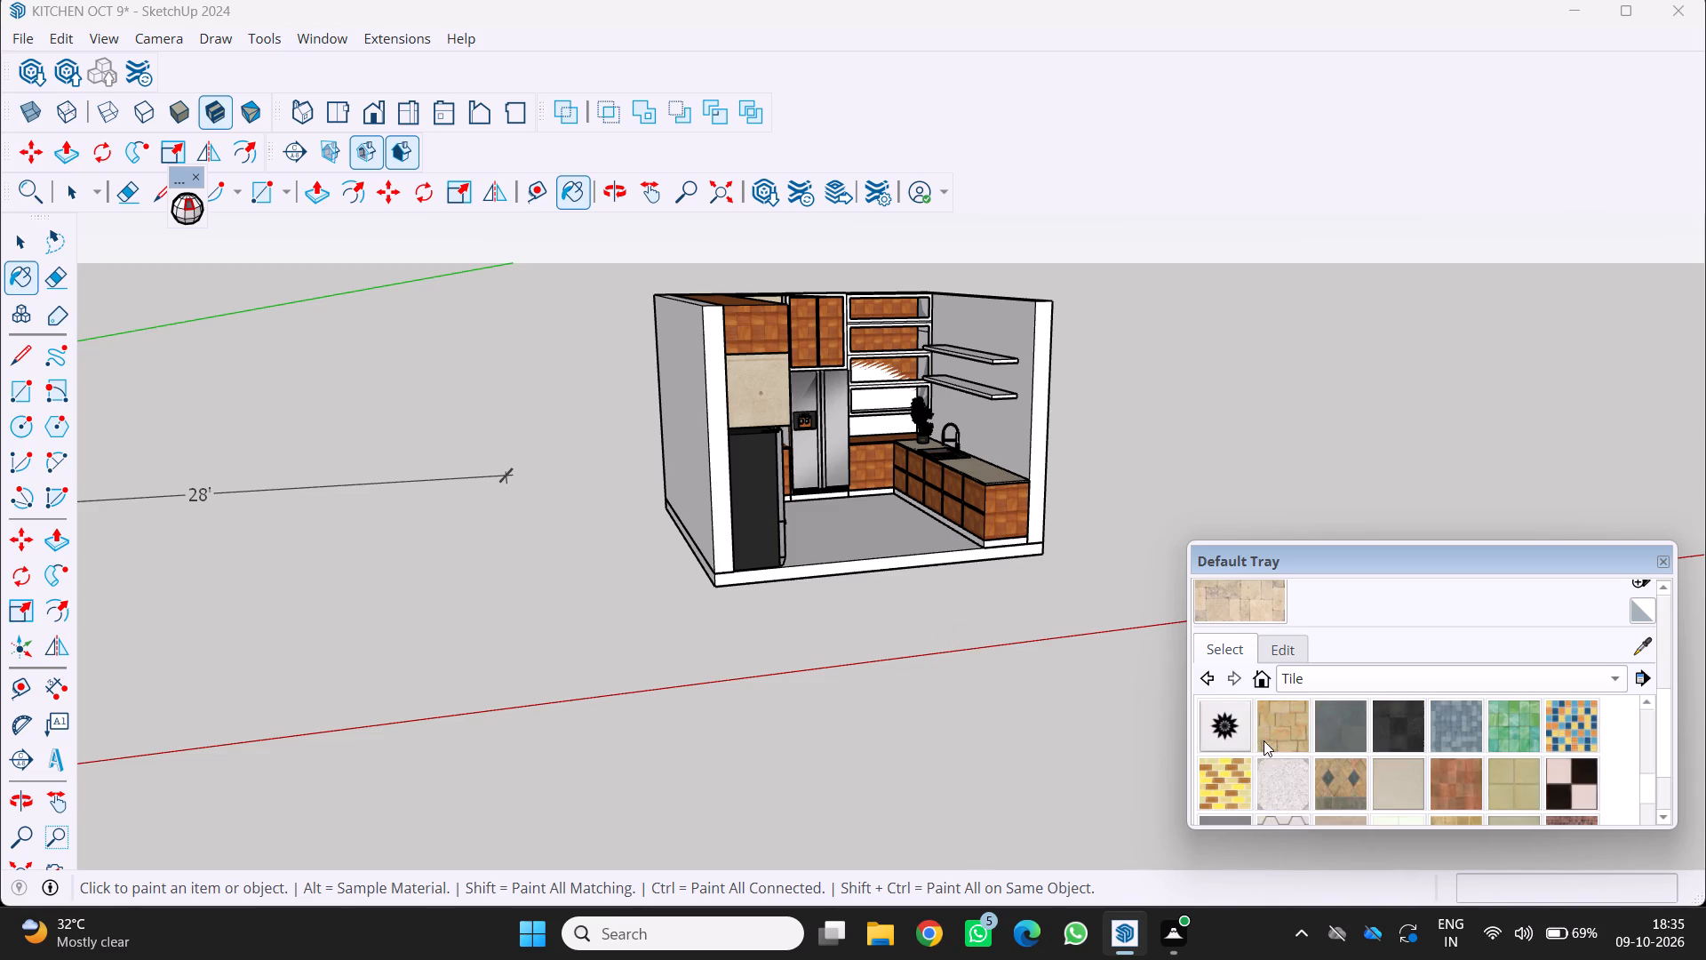
scroll(1236, 768, up, 2)
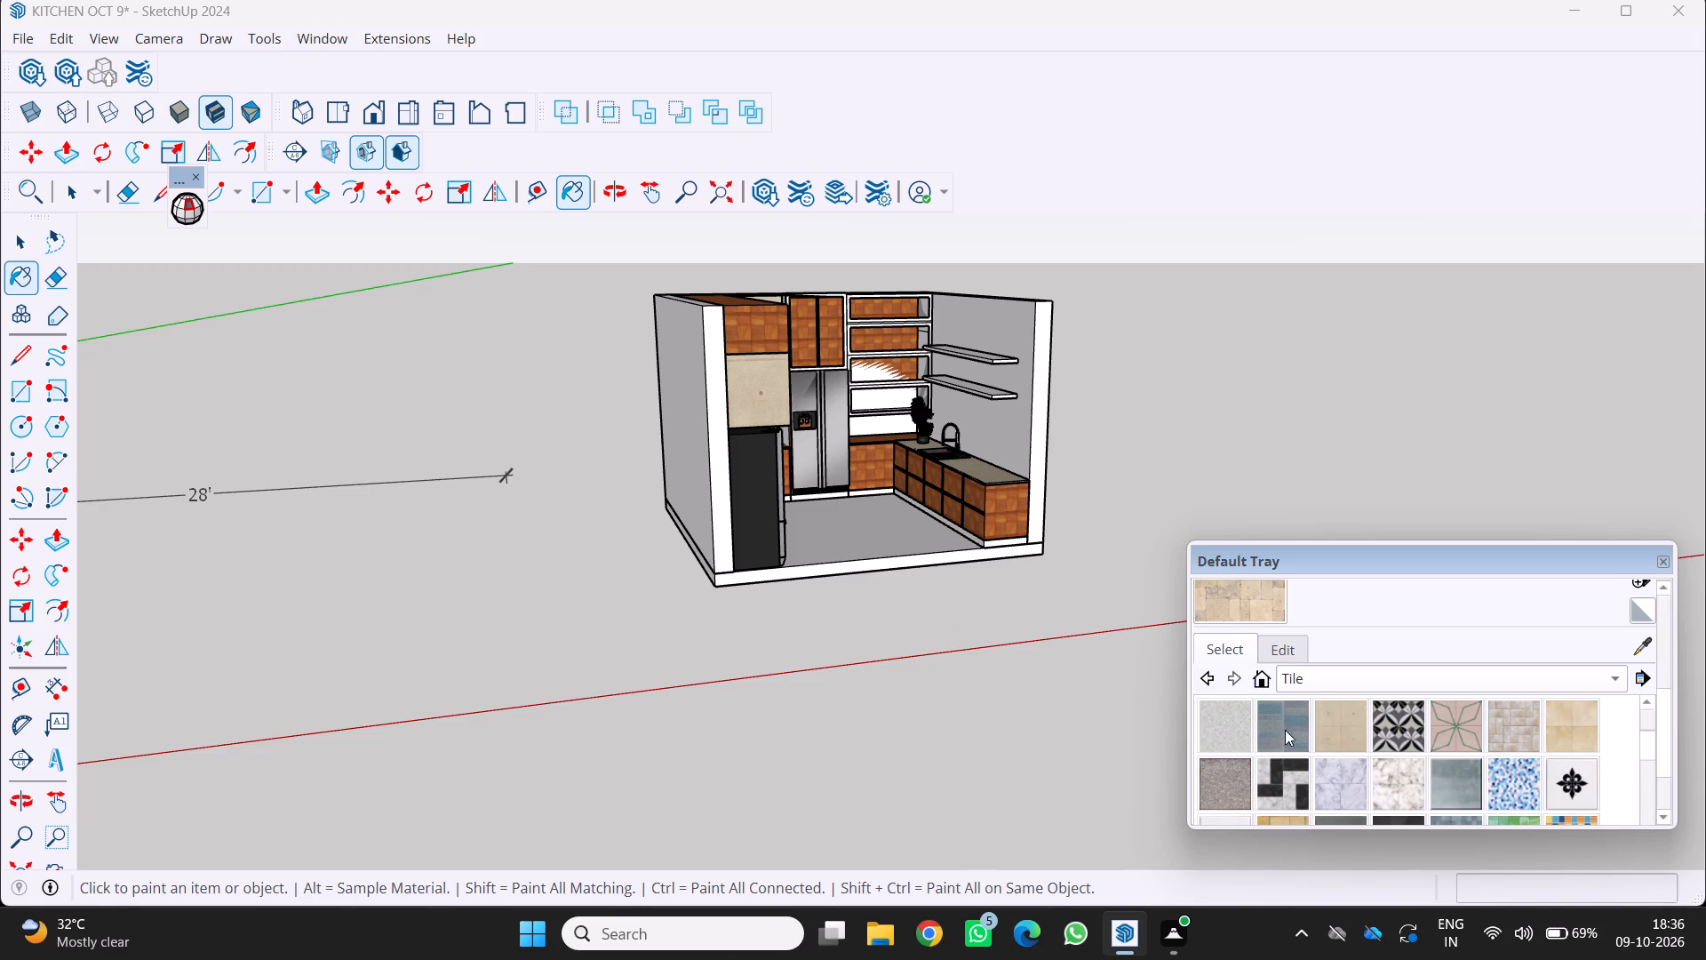
scroll(1366, 712, up, 5)
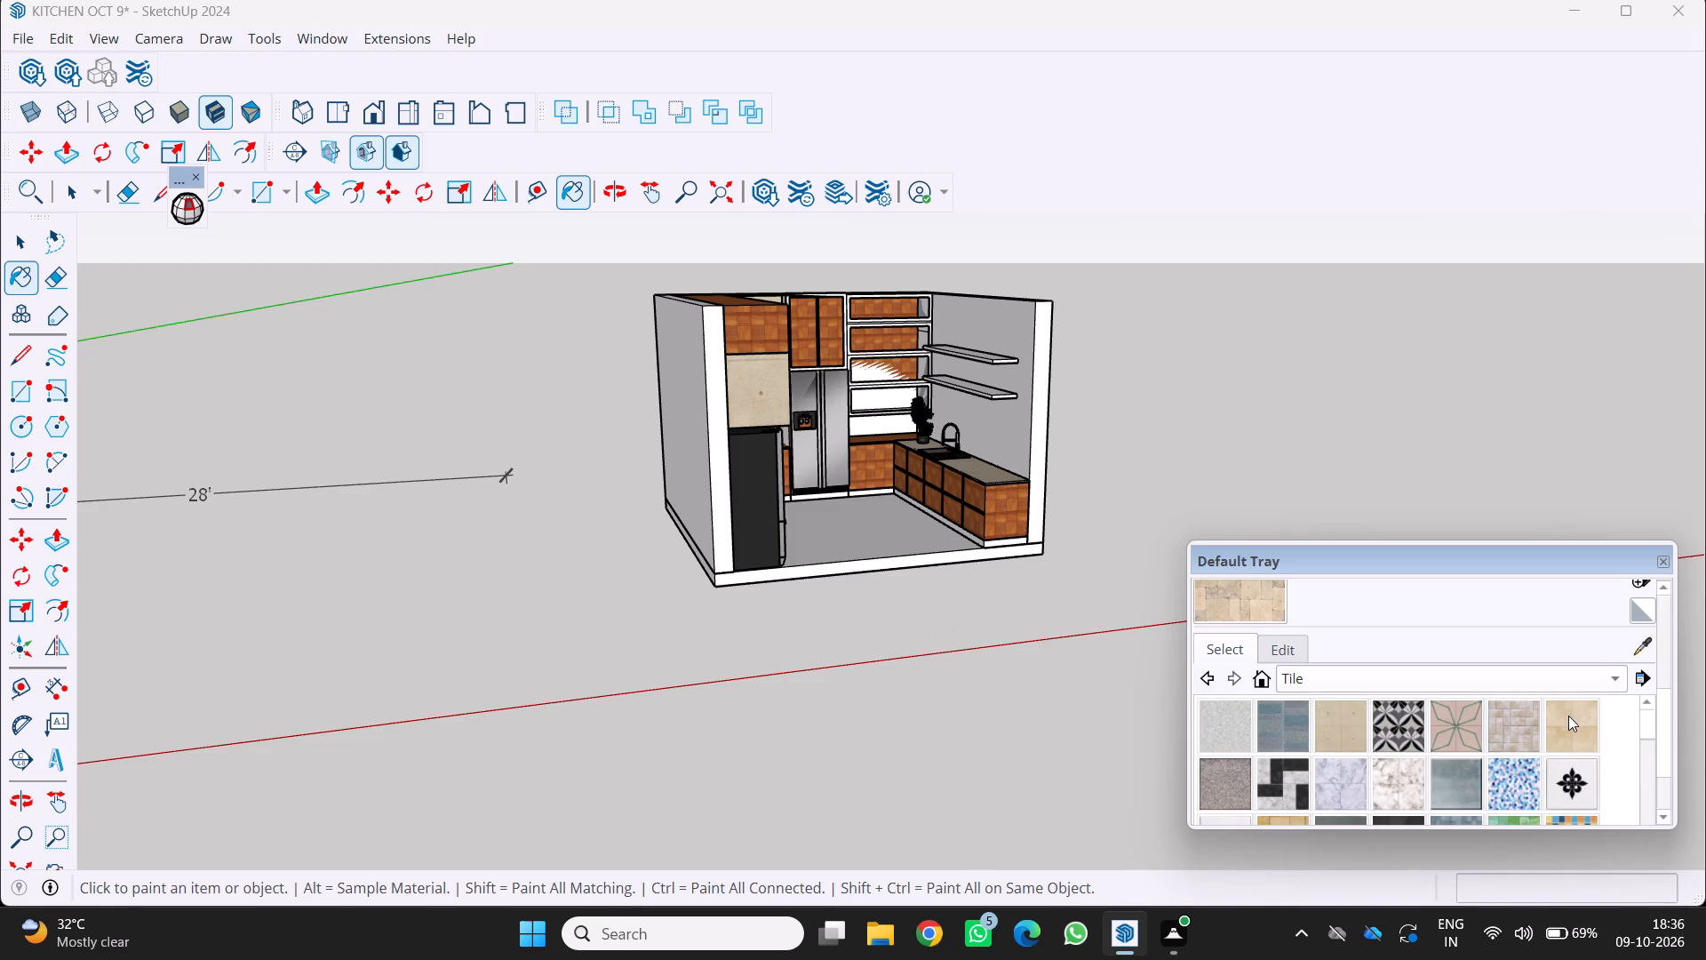
click(1568, 716)
click(880, 553)
middle_drag(880, 559, 880, 564)
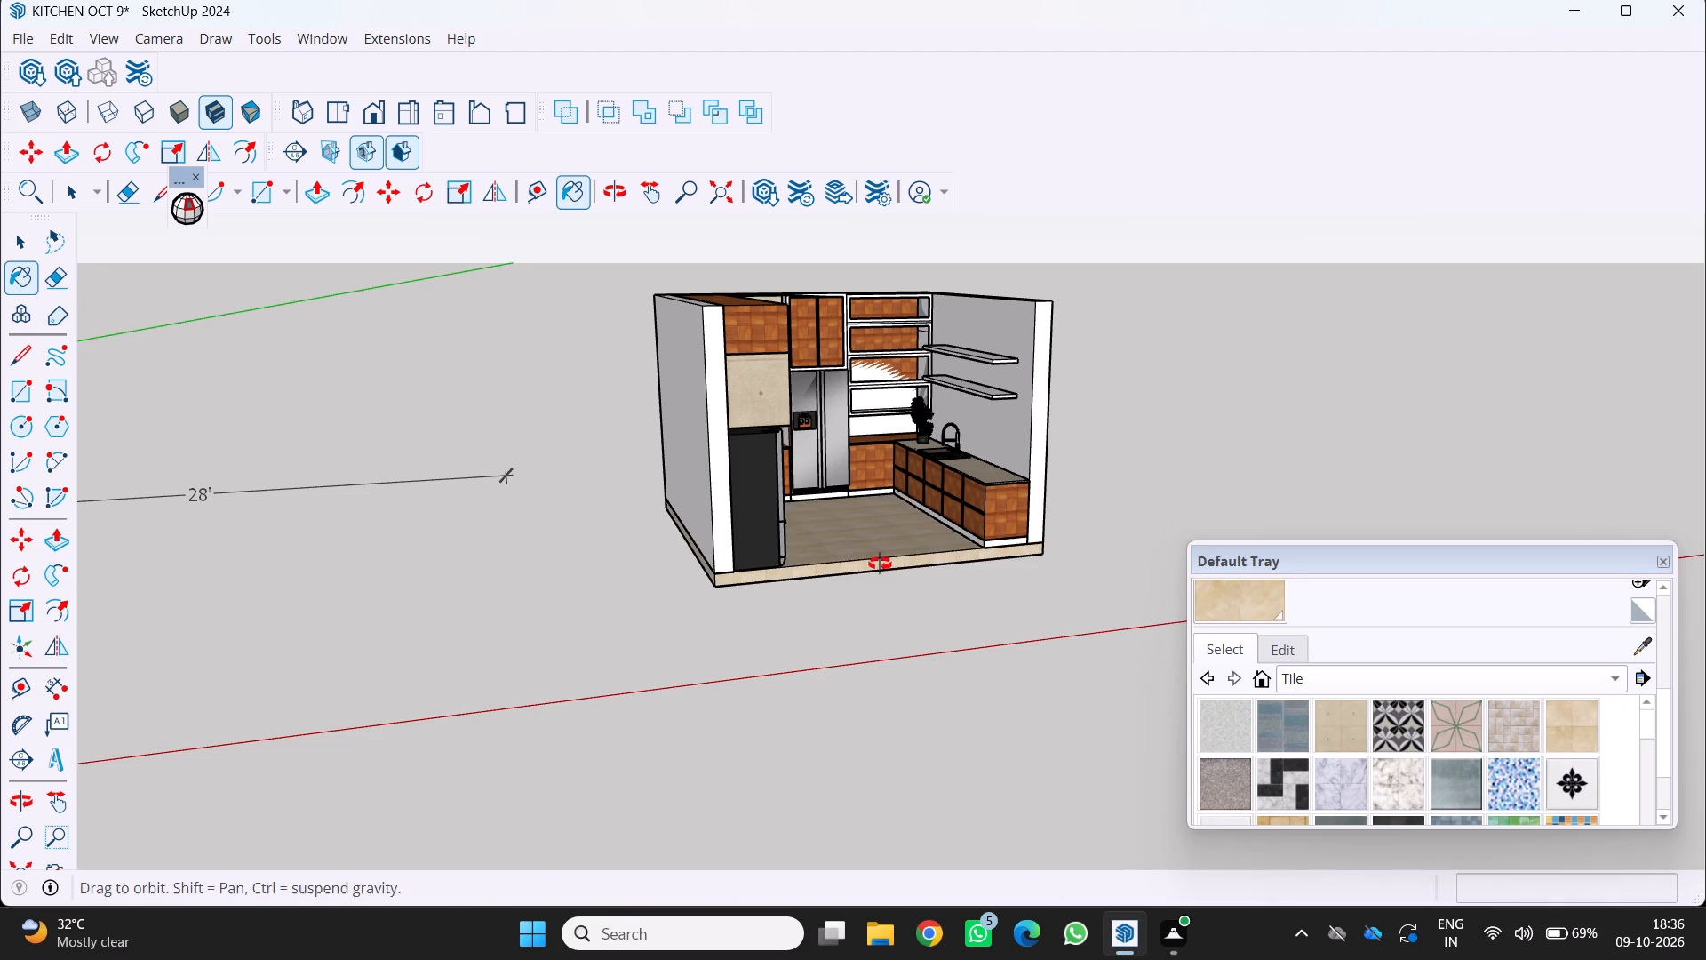
Paint the wall behind the sink counter with the white, grey-veined marble tile from the Tile collection.
middle_drag(880, 564, 602, 684)
middle_click(600, 684)
middle_click(595, 684)
scroll(633, 651, down, 2)
middle_drag(635, 651, 694, 532)
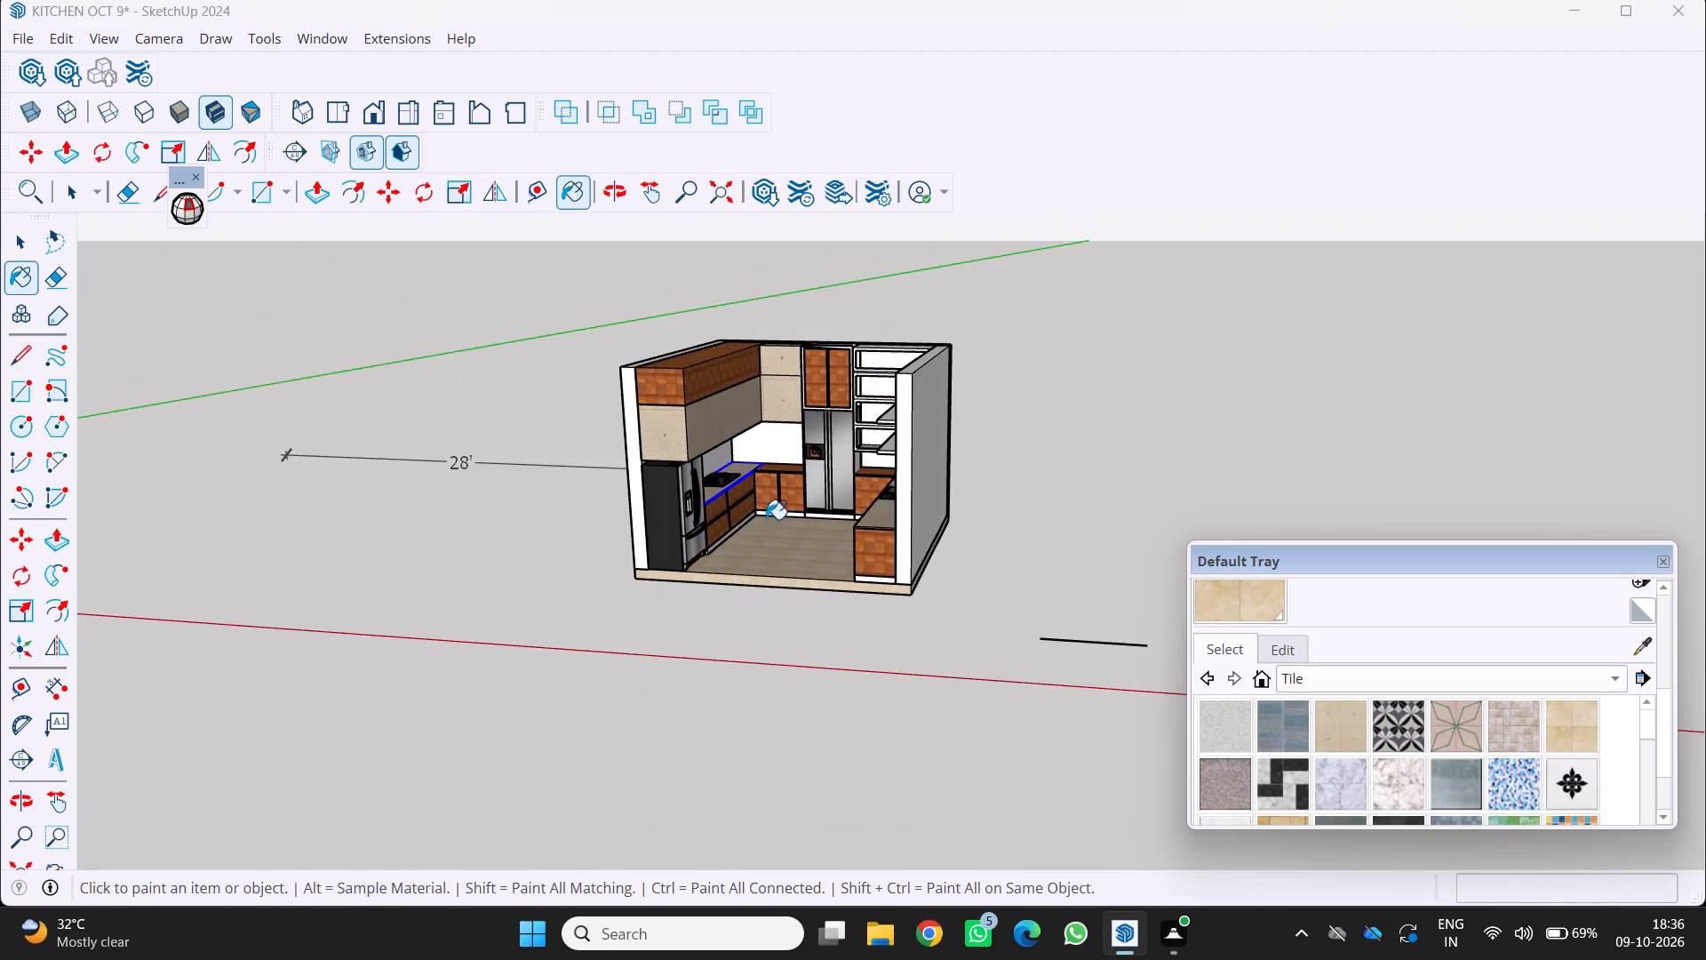
scroll(792, 516, up, 3)
middle_drag(911, 528, 1094, 531)
scroll(981, 447, up, 2)
middle_drag(976, 444, 892, 429)
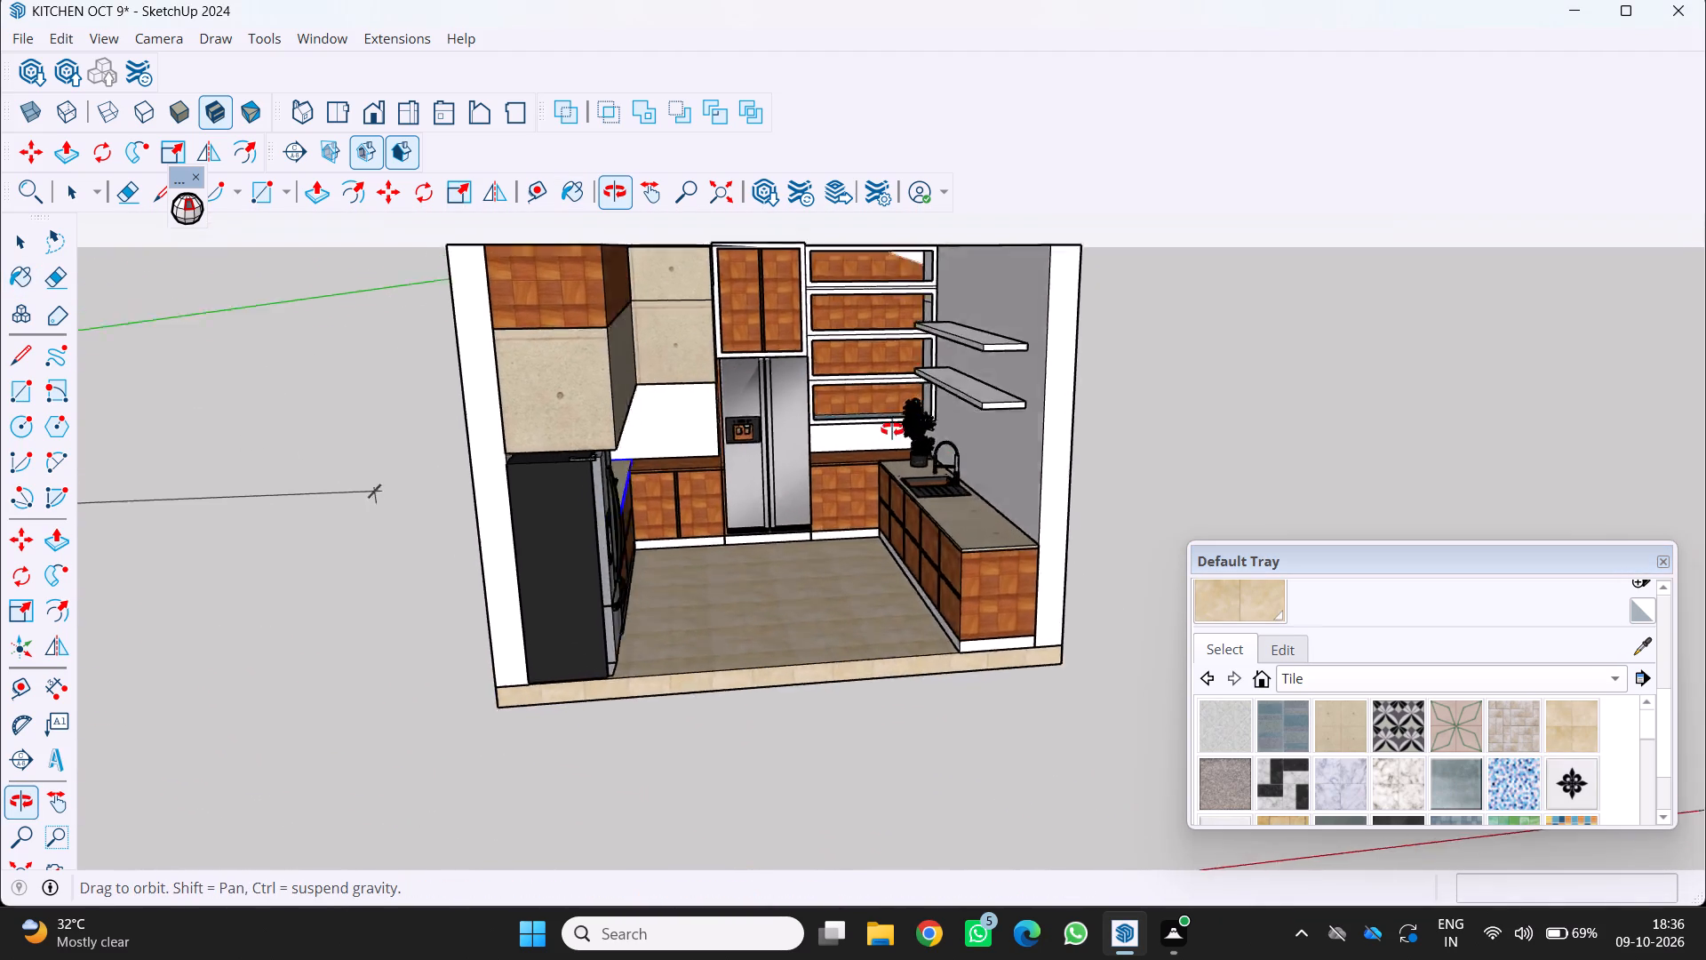
middle_drag(892, 429, 789, 444)
scroll(761, 444, down, 2)
middle_drag(760, 458, 937, 412)
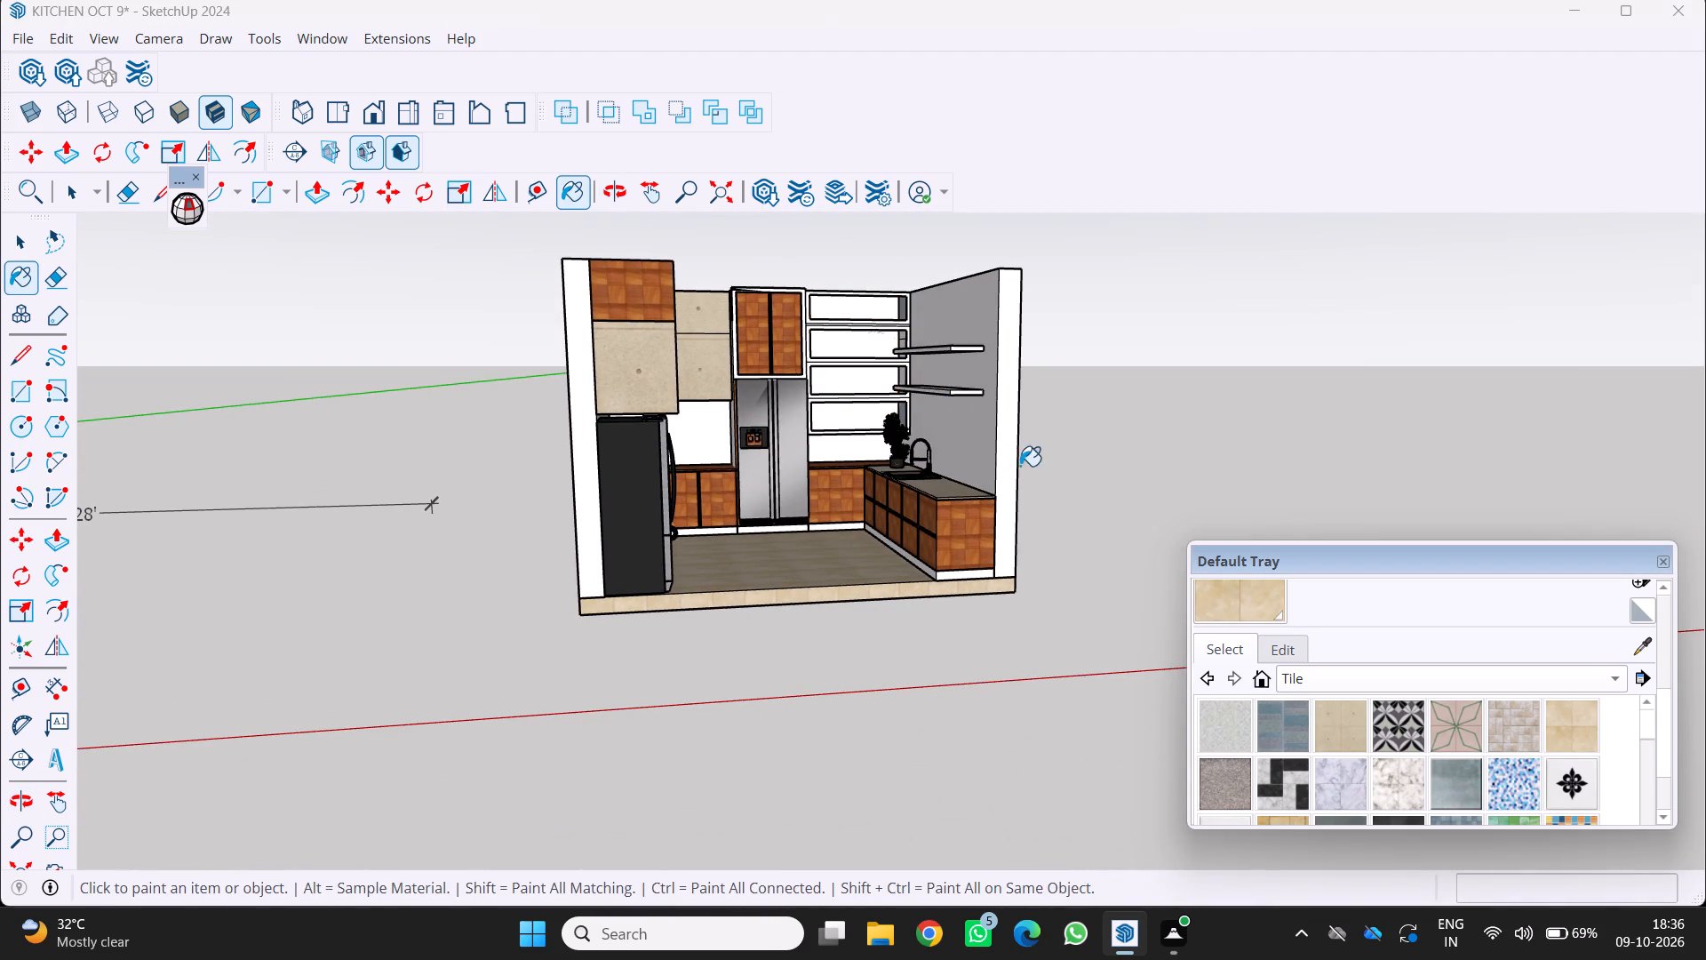
middle_drag(969, 485, 997, 529)
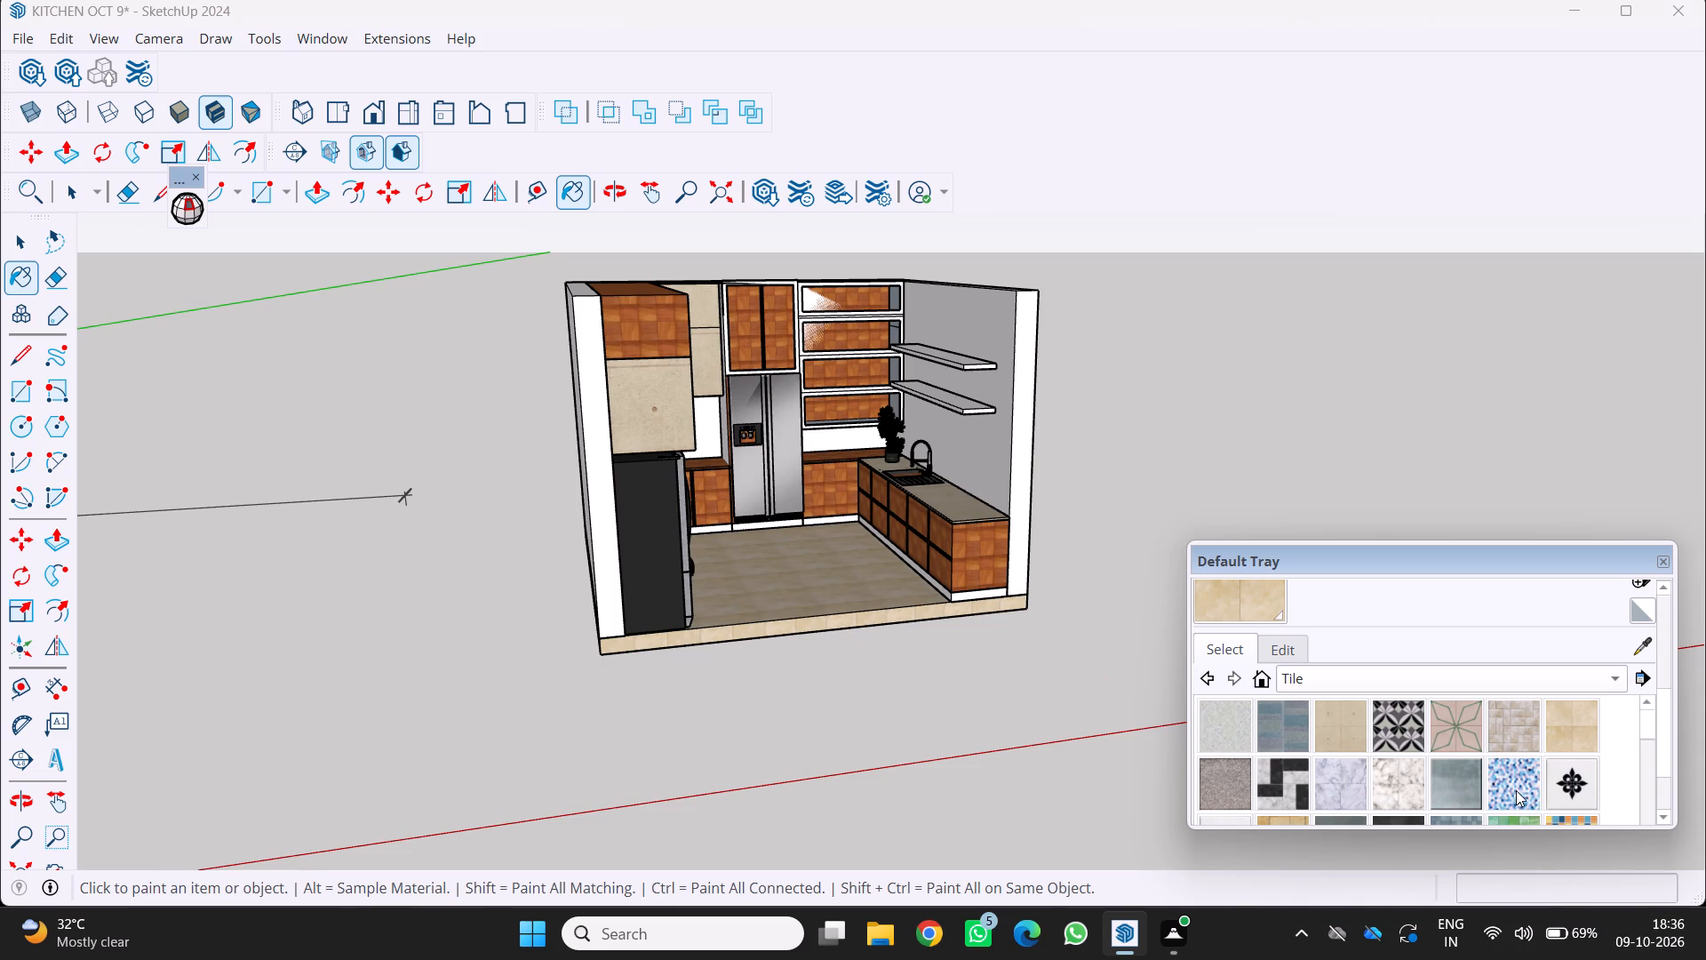
click(1388, 791)
click(993, 474)
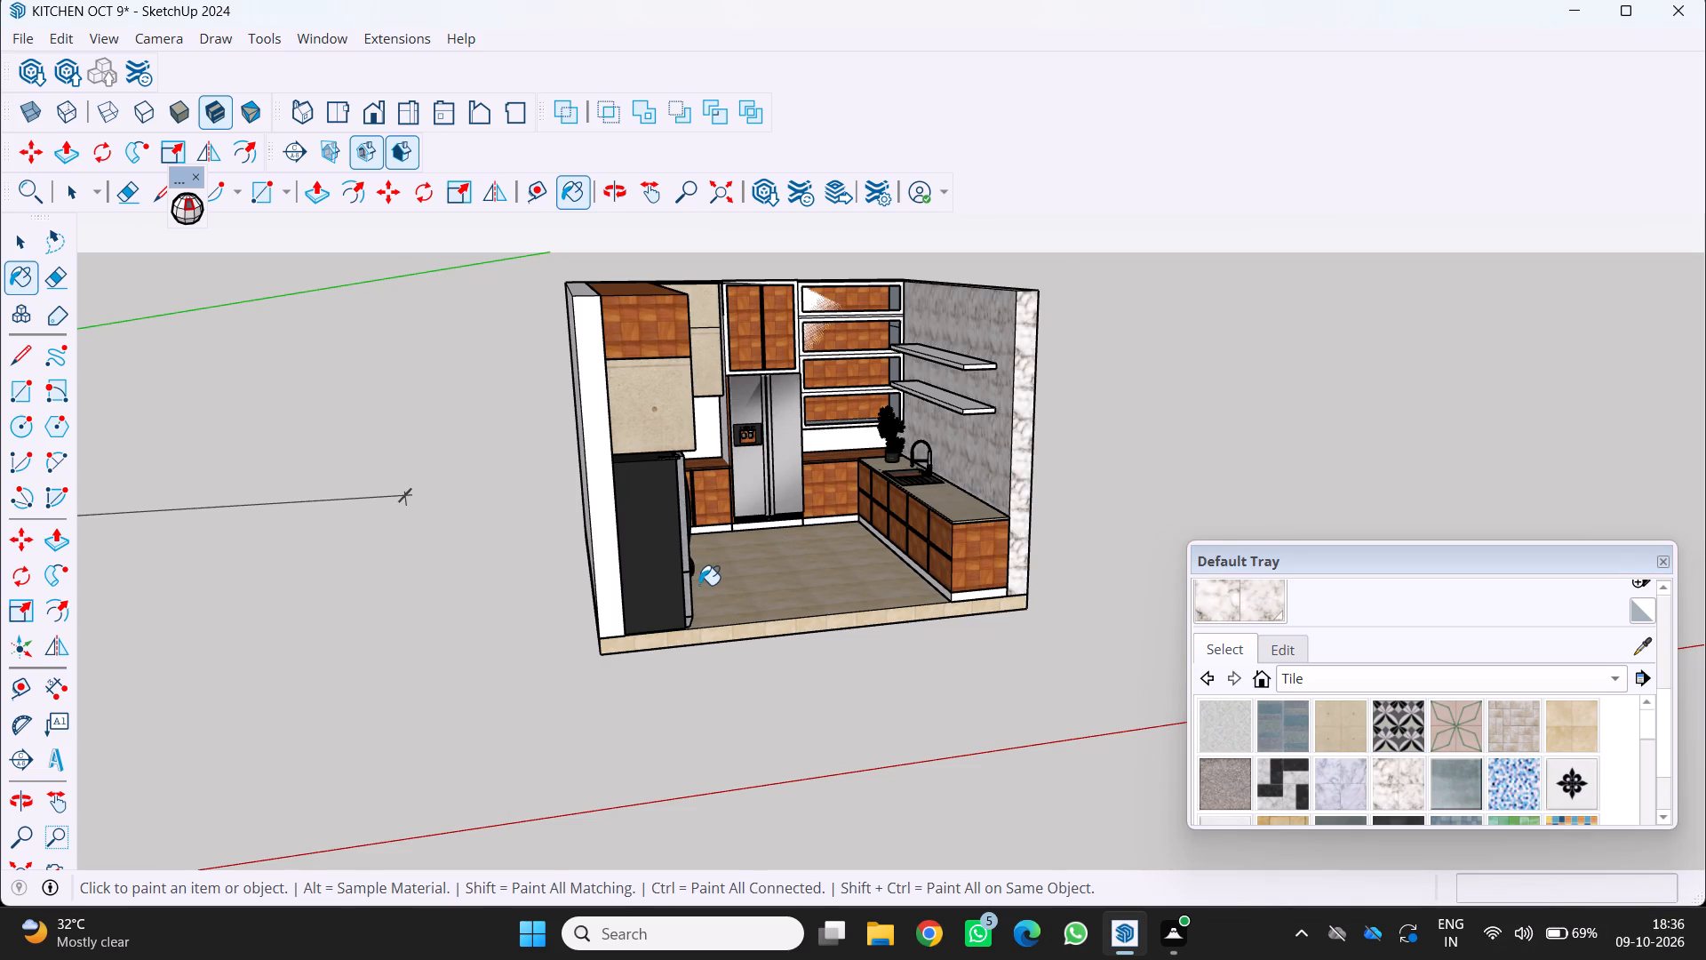
Paint the wall on the cooktop side with the plain beige square tile from the Tile collection.
middle_drag(692, 589, 514, 628)
key(space)
middle_drag(489, 670, 522, 683)
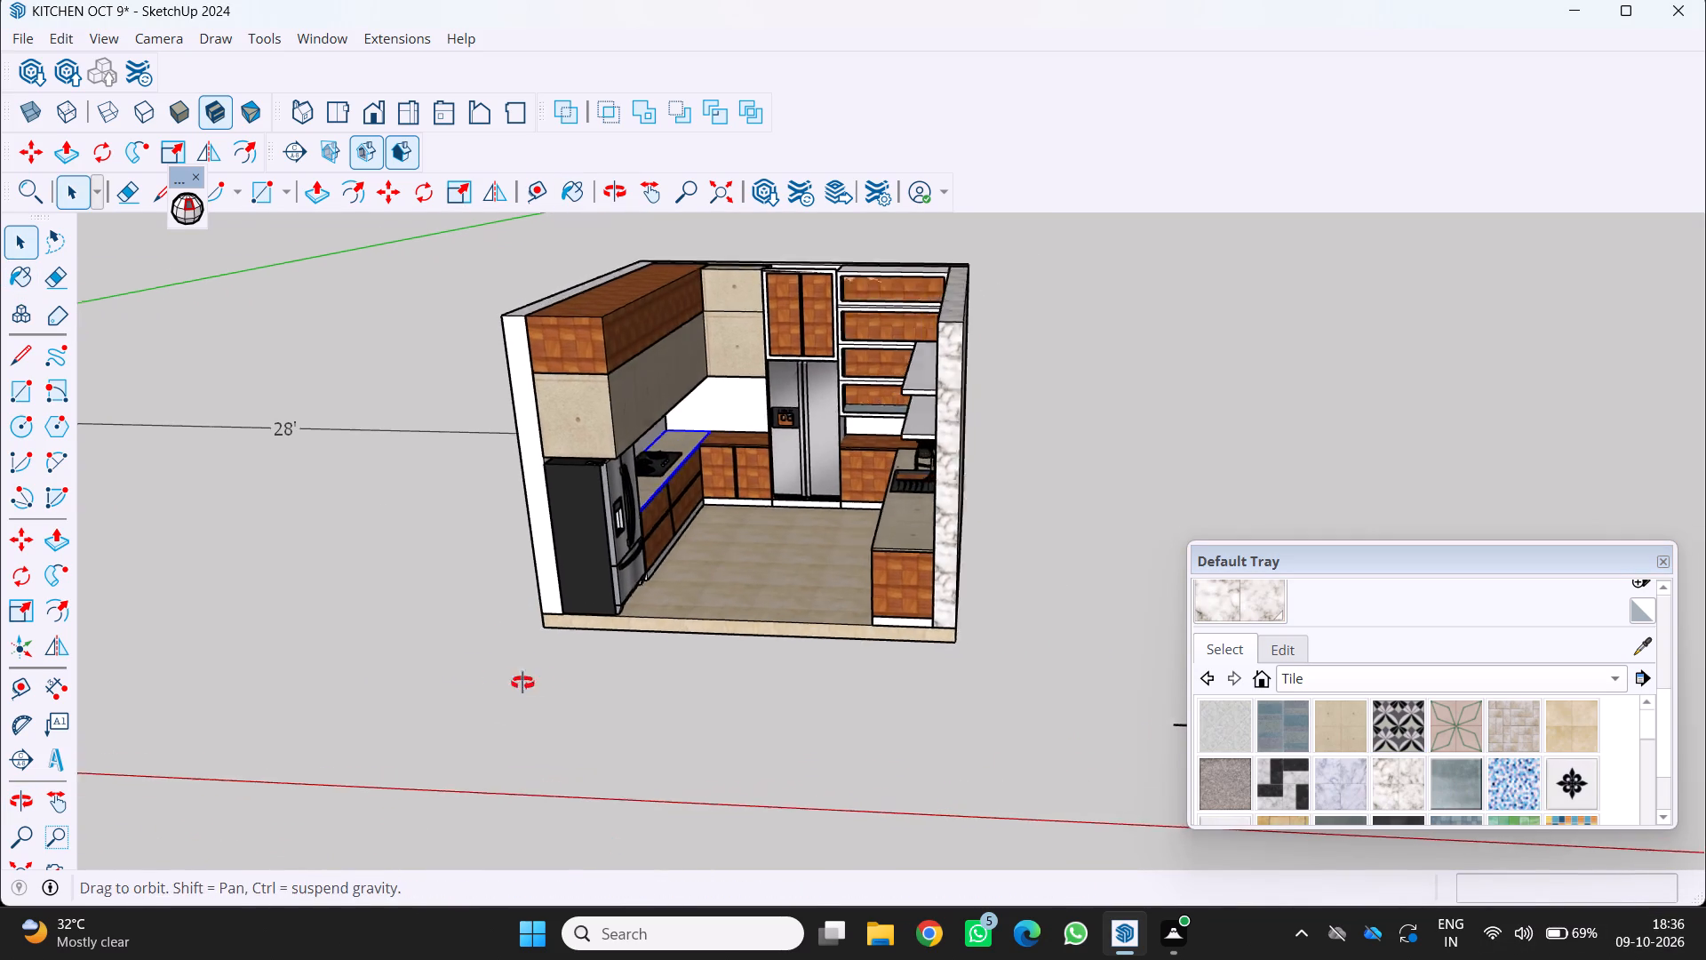
middle_drag(522, 683, 841, 684)
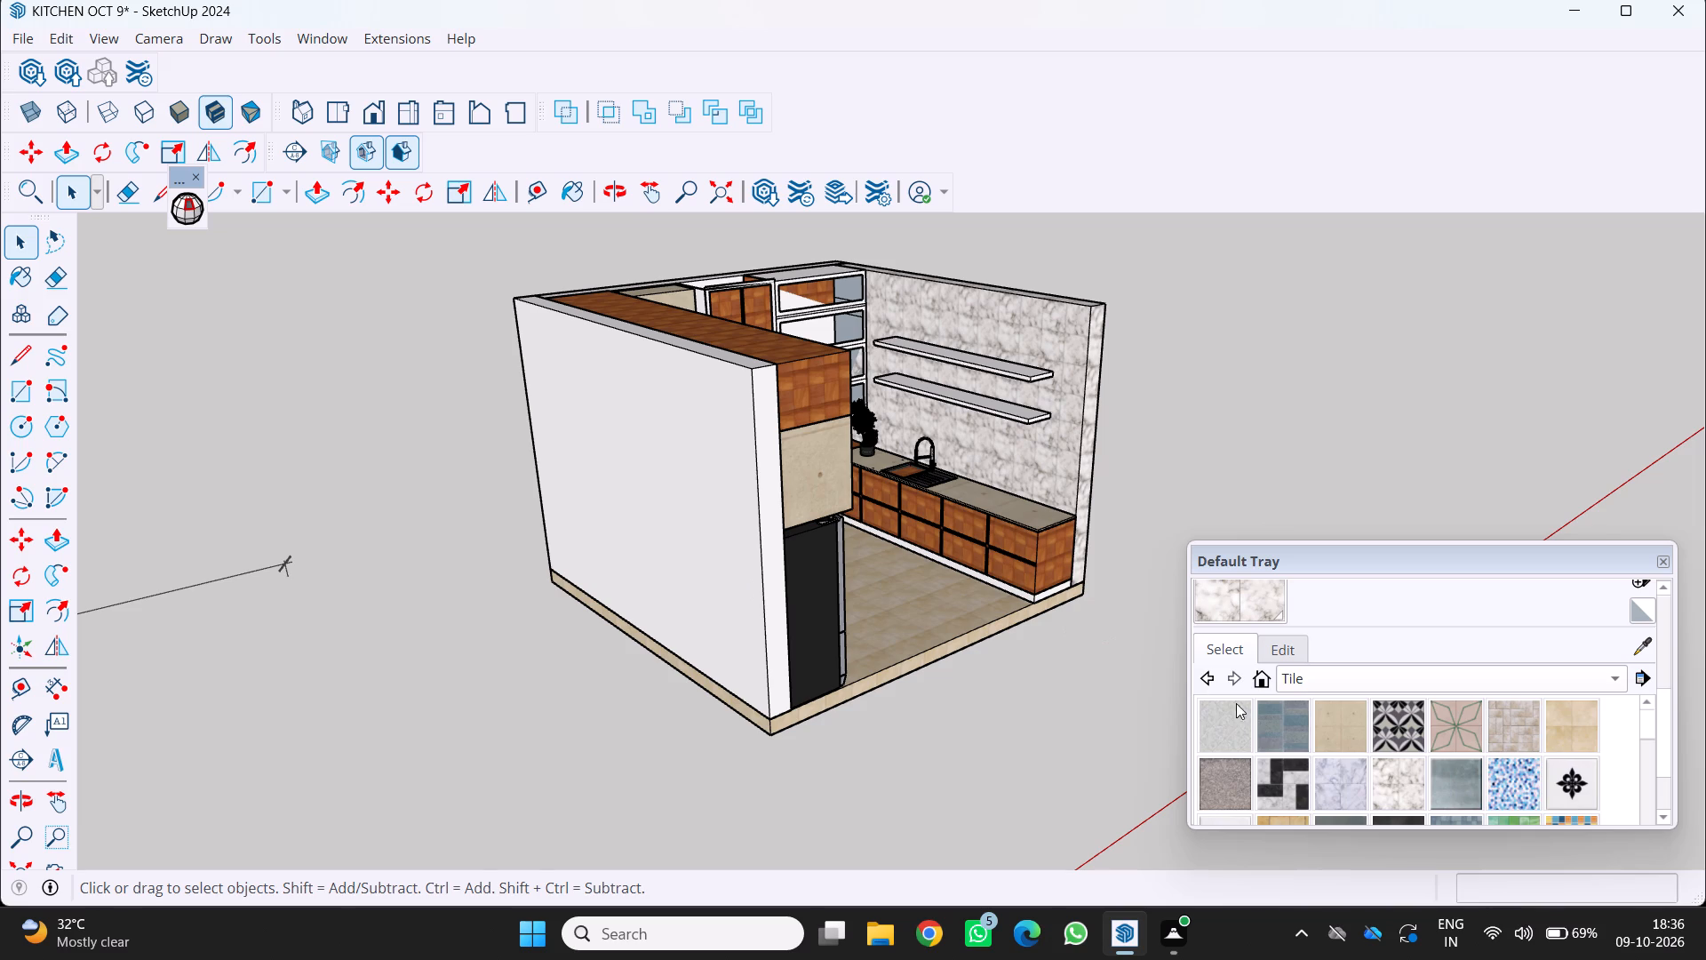
scroll(1254, 786, down, 5)
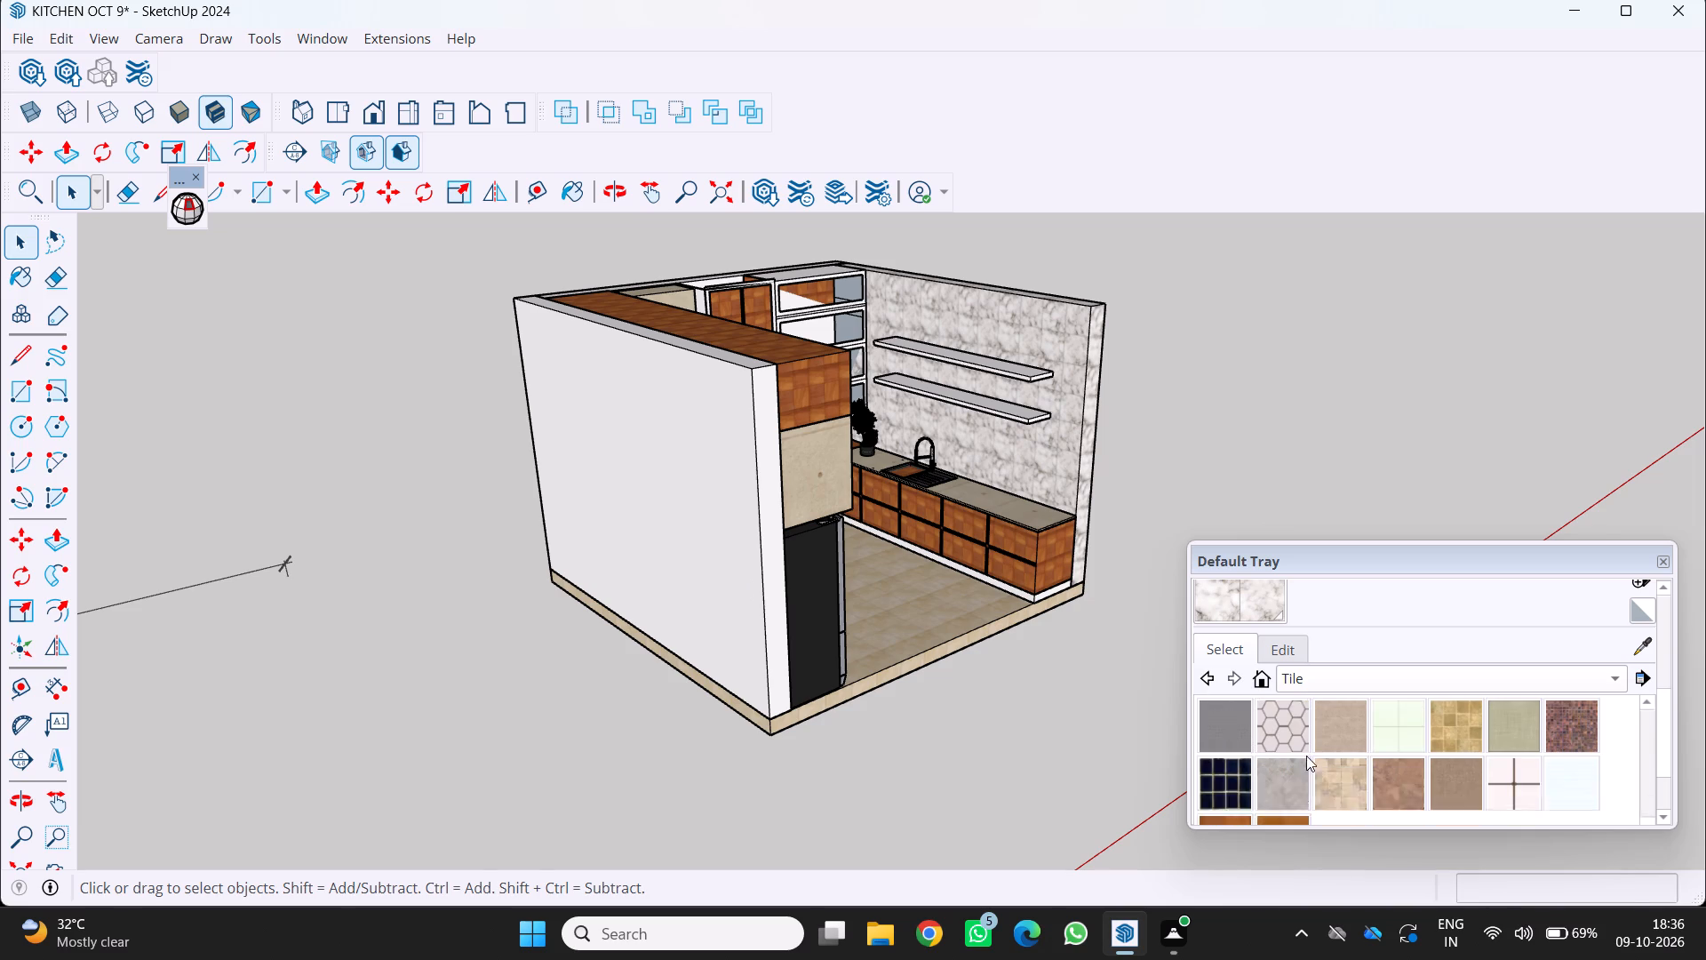
scroll(1306, 756, down, 1)
scroll(1242, 754, up, 2)
scroll(1308, 773, down, 1)
scroll(1308, 774, up, 2)
click(1414, 772)
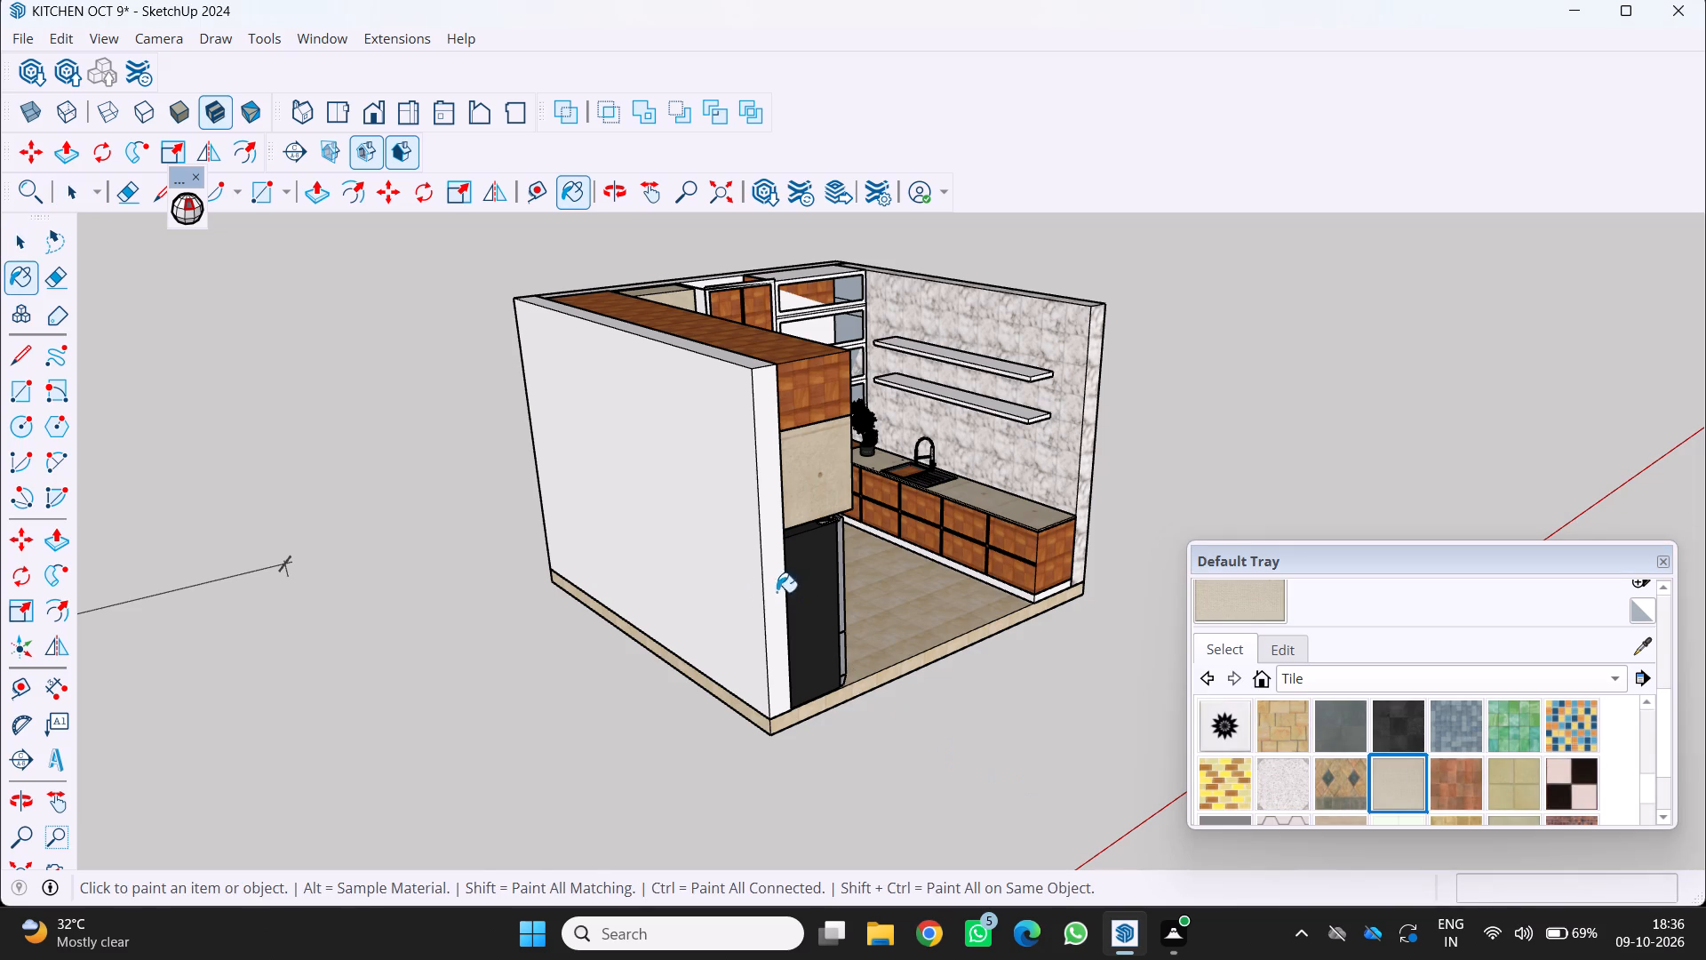
click(760, 581)
Paint the kitchen's back wall with the same plain beige square tile.
scroll(519, 553, down, 2)
middle_drag(527, 562, 1152, 638)
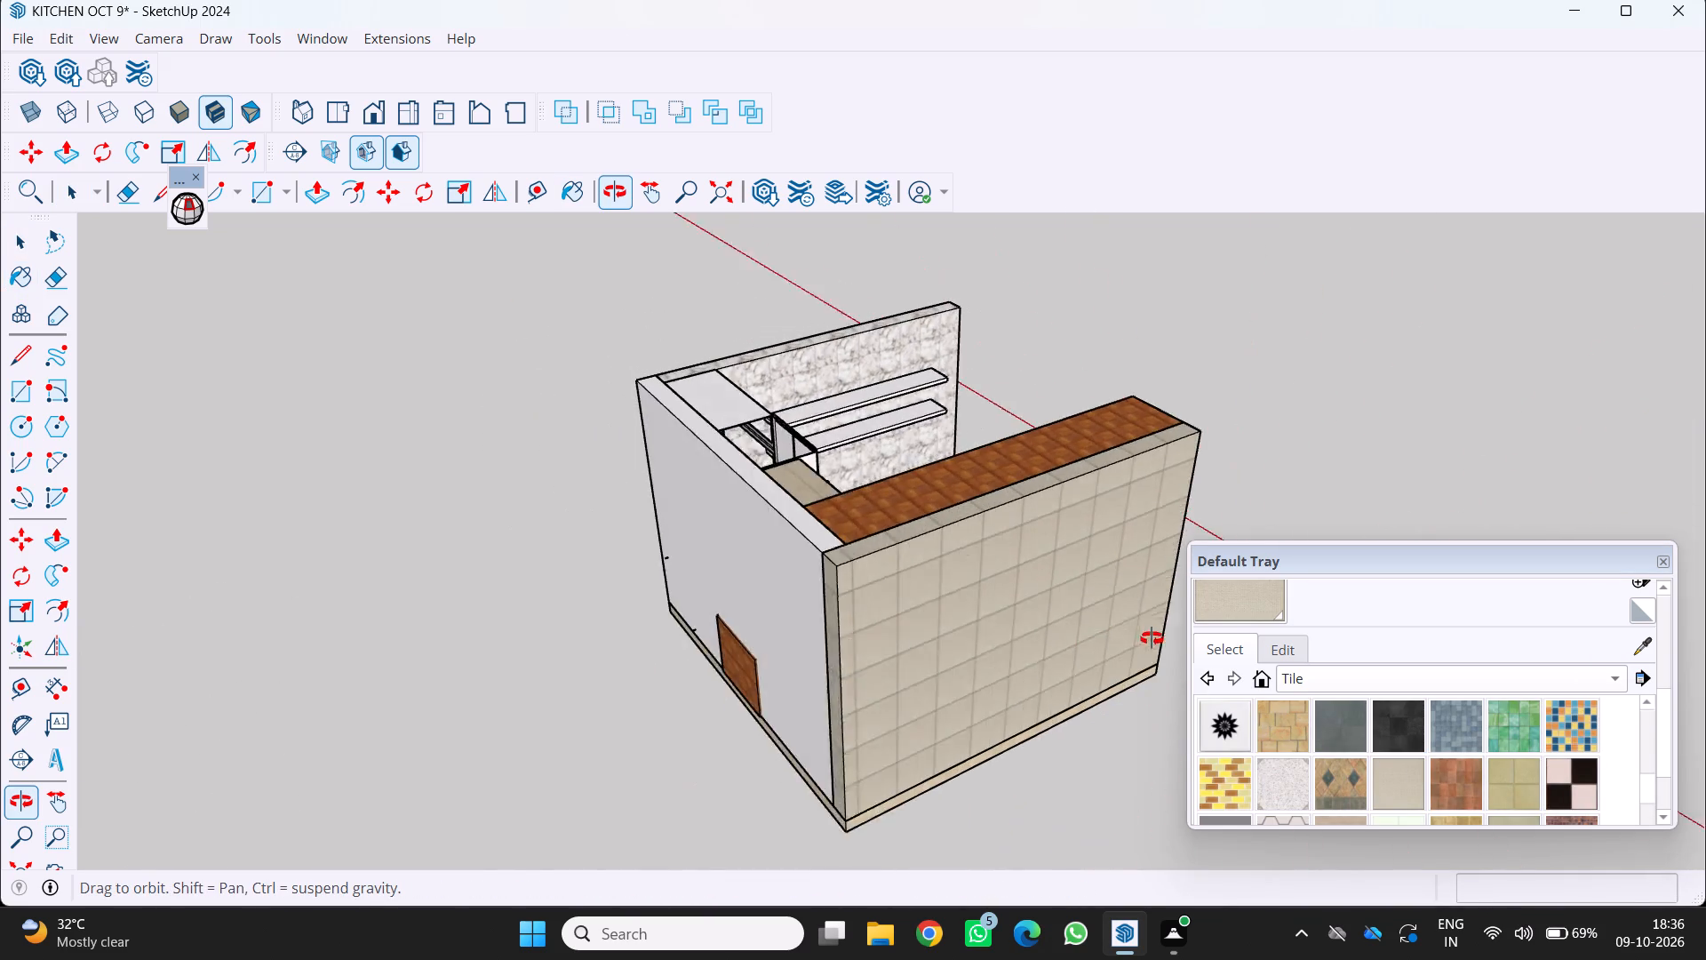
middle_drag(1152, 638, 1169, 628)
click(849, 584)
Examine the newly tiled walls together with the cabinets and floor from the kitchen's open front.
scroll(692, 548, down, 5)
middle_drag(680, 548, 570, 545)
middle_drag(643, 554, 68, 568)
middle_drag(570, 545, 656, 554)
scroll(958, 564, down, 1)
middle_click(962, 564)
middle_click(963, 564)
middle_click(962, 564)
middle_click(954, 565)
middle_drag(939, 565, 607, 516)
scroll(917, 565, up, 5)
middle_click(923, 565)
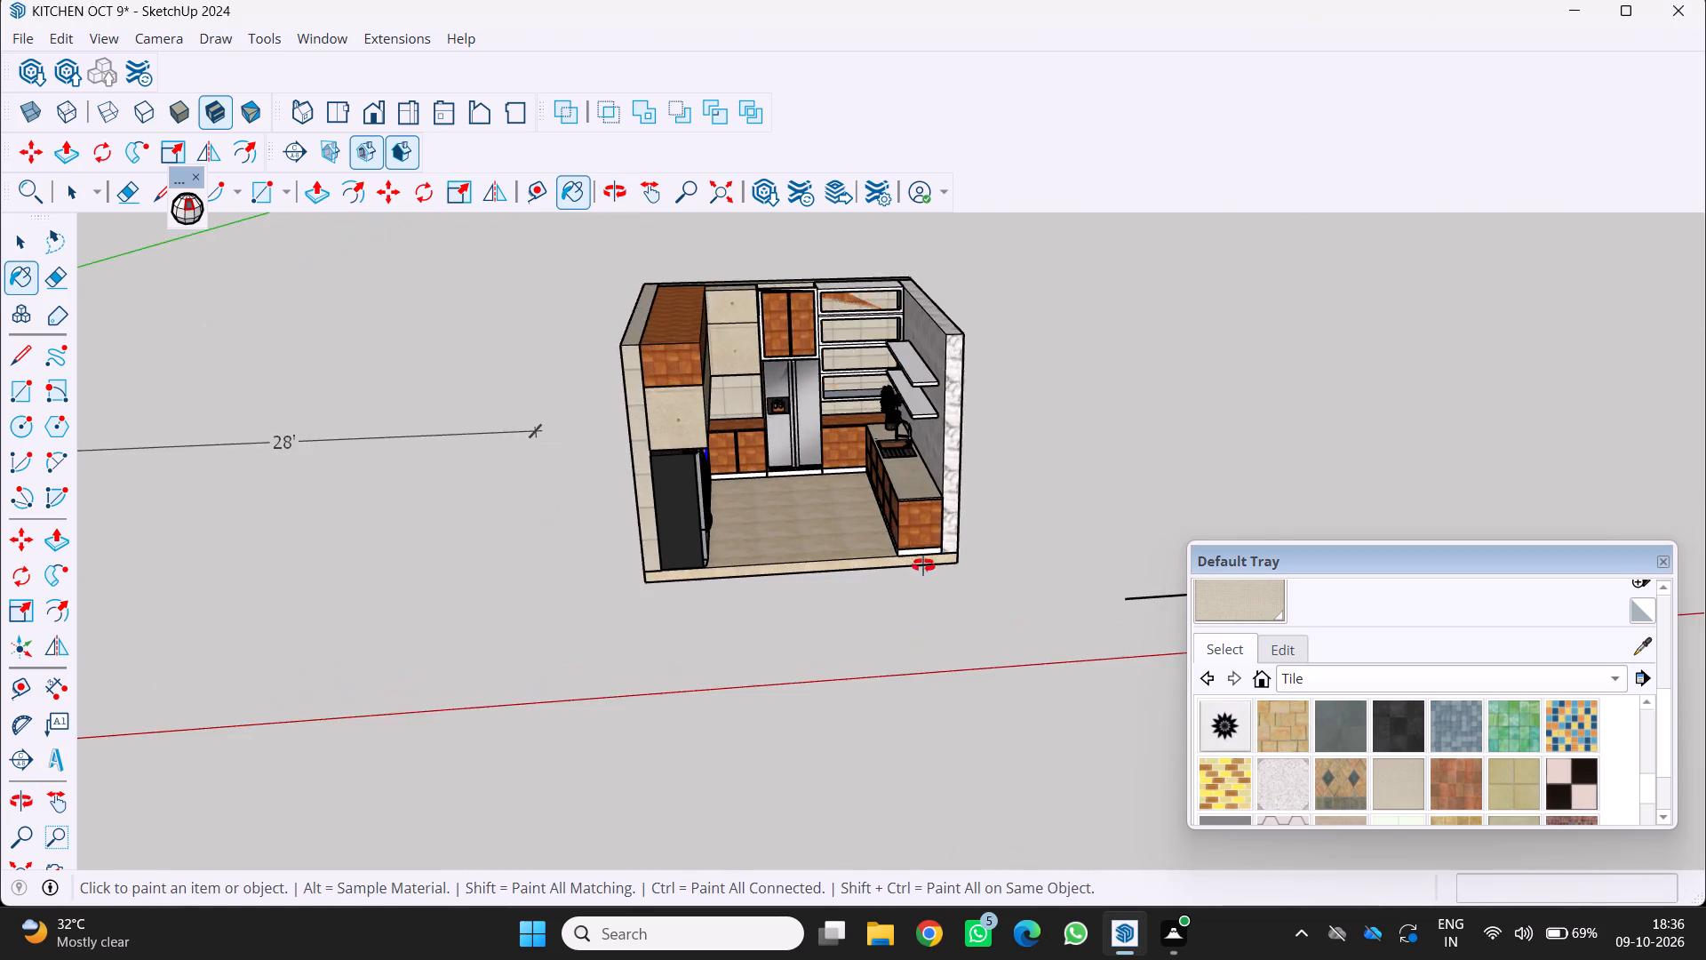
scroll(923, 565, up, 5)
scroll(67, 634, down, 5)
middle_drag(347, 649, 460, 751)
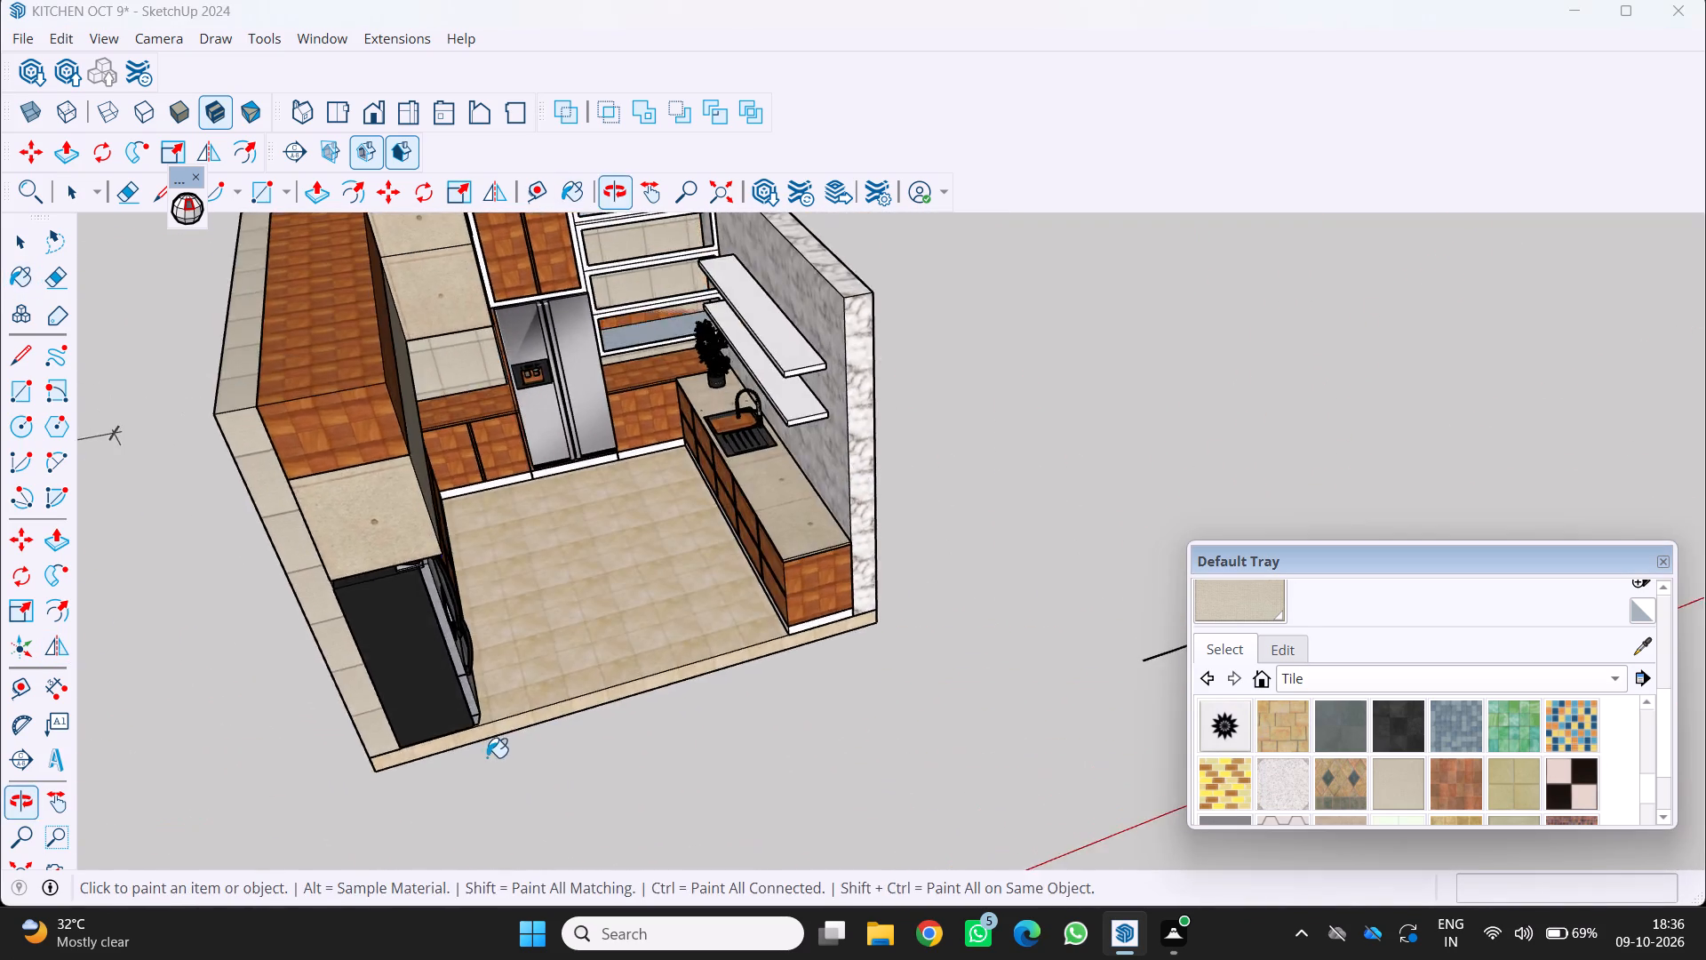
scroll(490, 757, down, 4)
middle_drag(488, 759, 401, 634)
scroll(371, 571, up, 2)
scroll(506, 582, up, 1)
scroll(624, 524, up, 1)
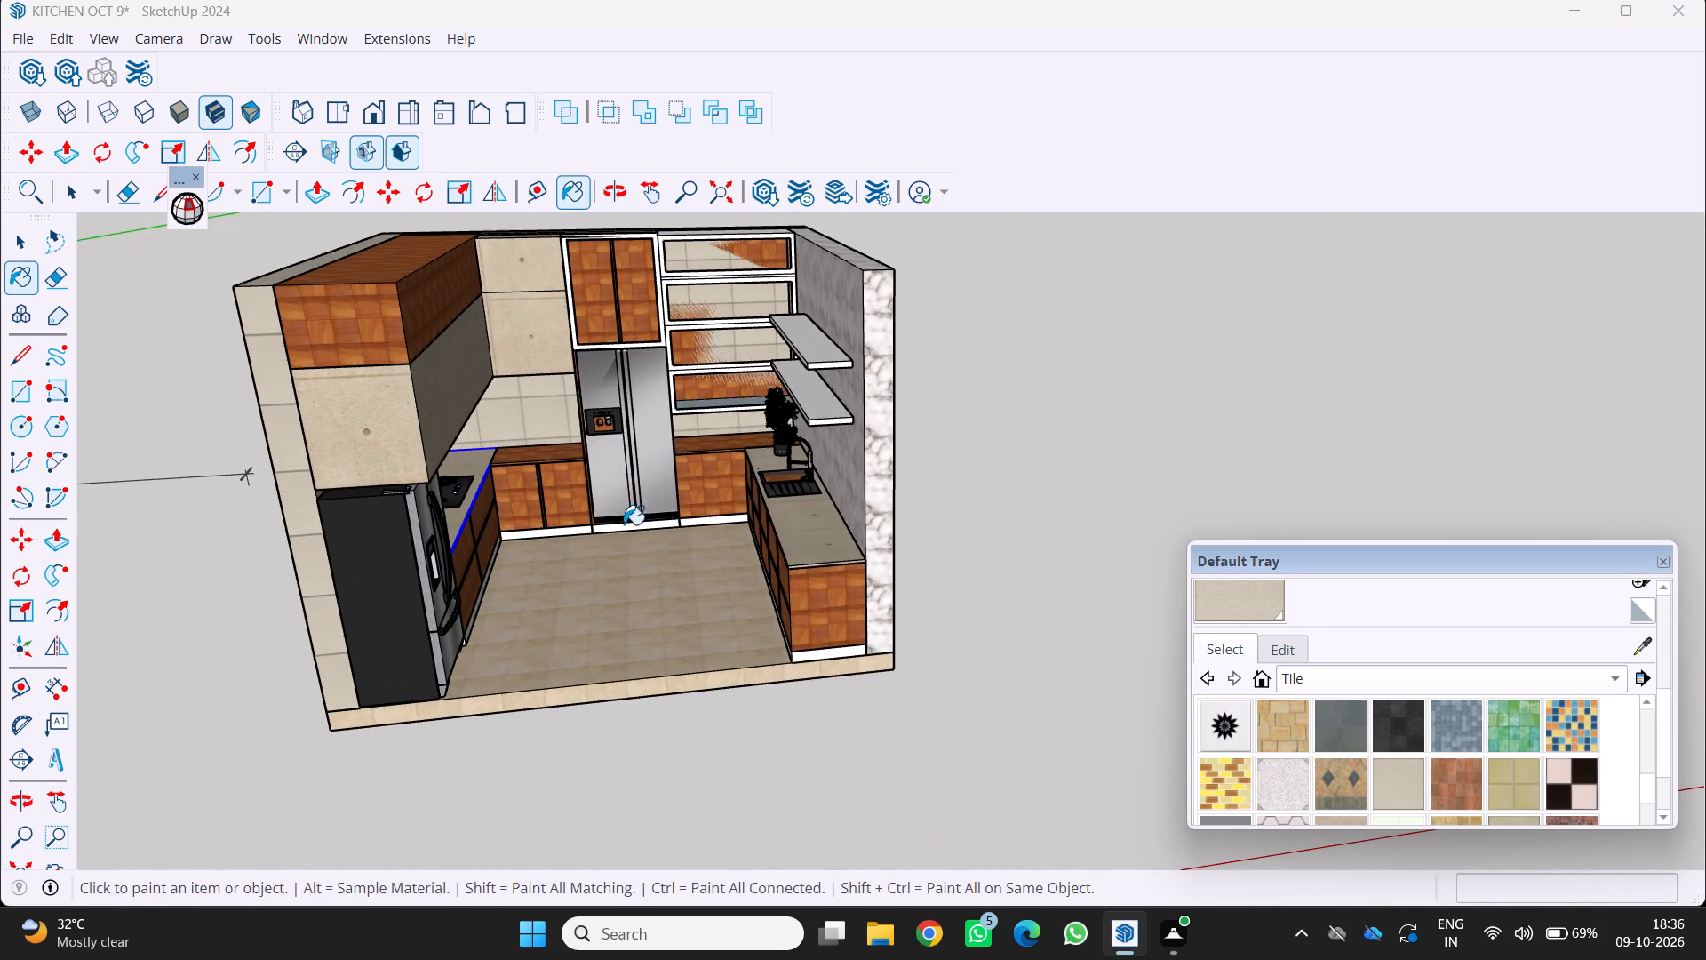
Put away the materials tray and return to the Select tool.
click(1671, 564)
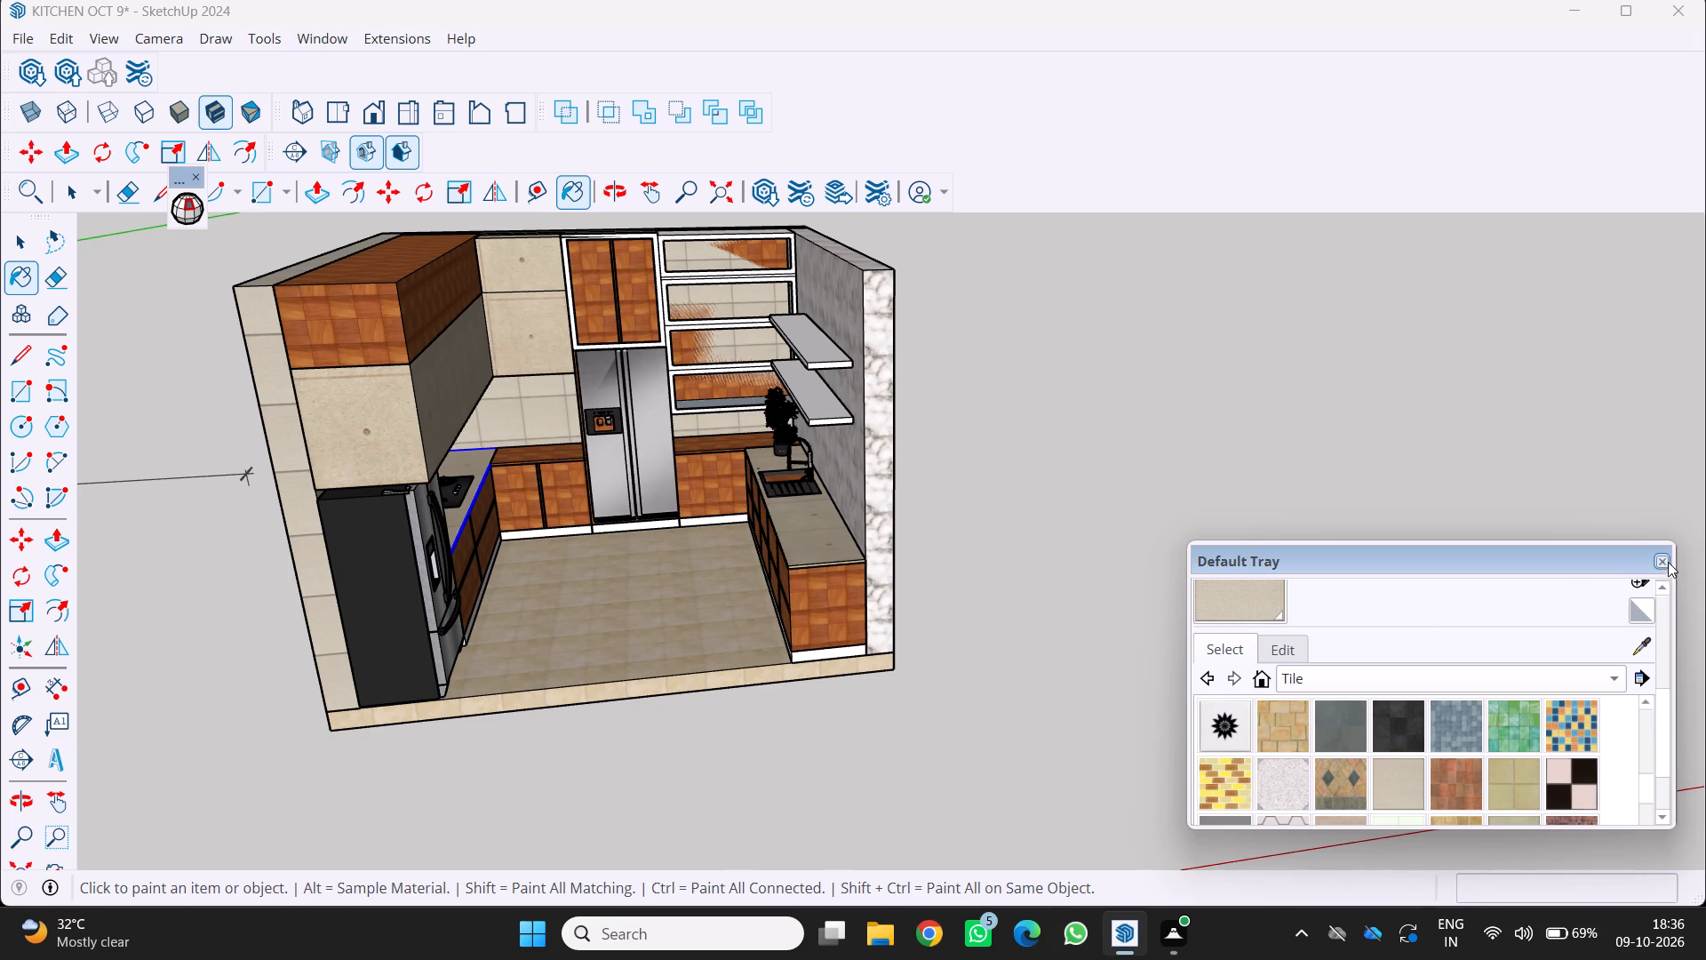
click(1665, 555)
middle_drag(635, 649, 622, 640)
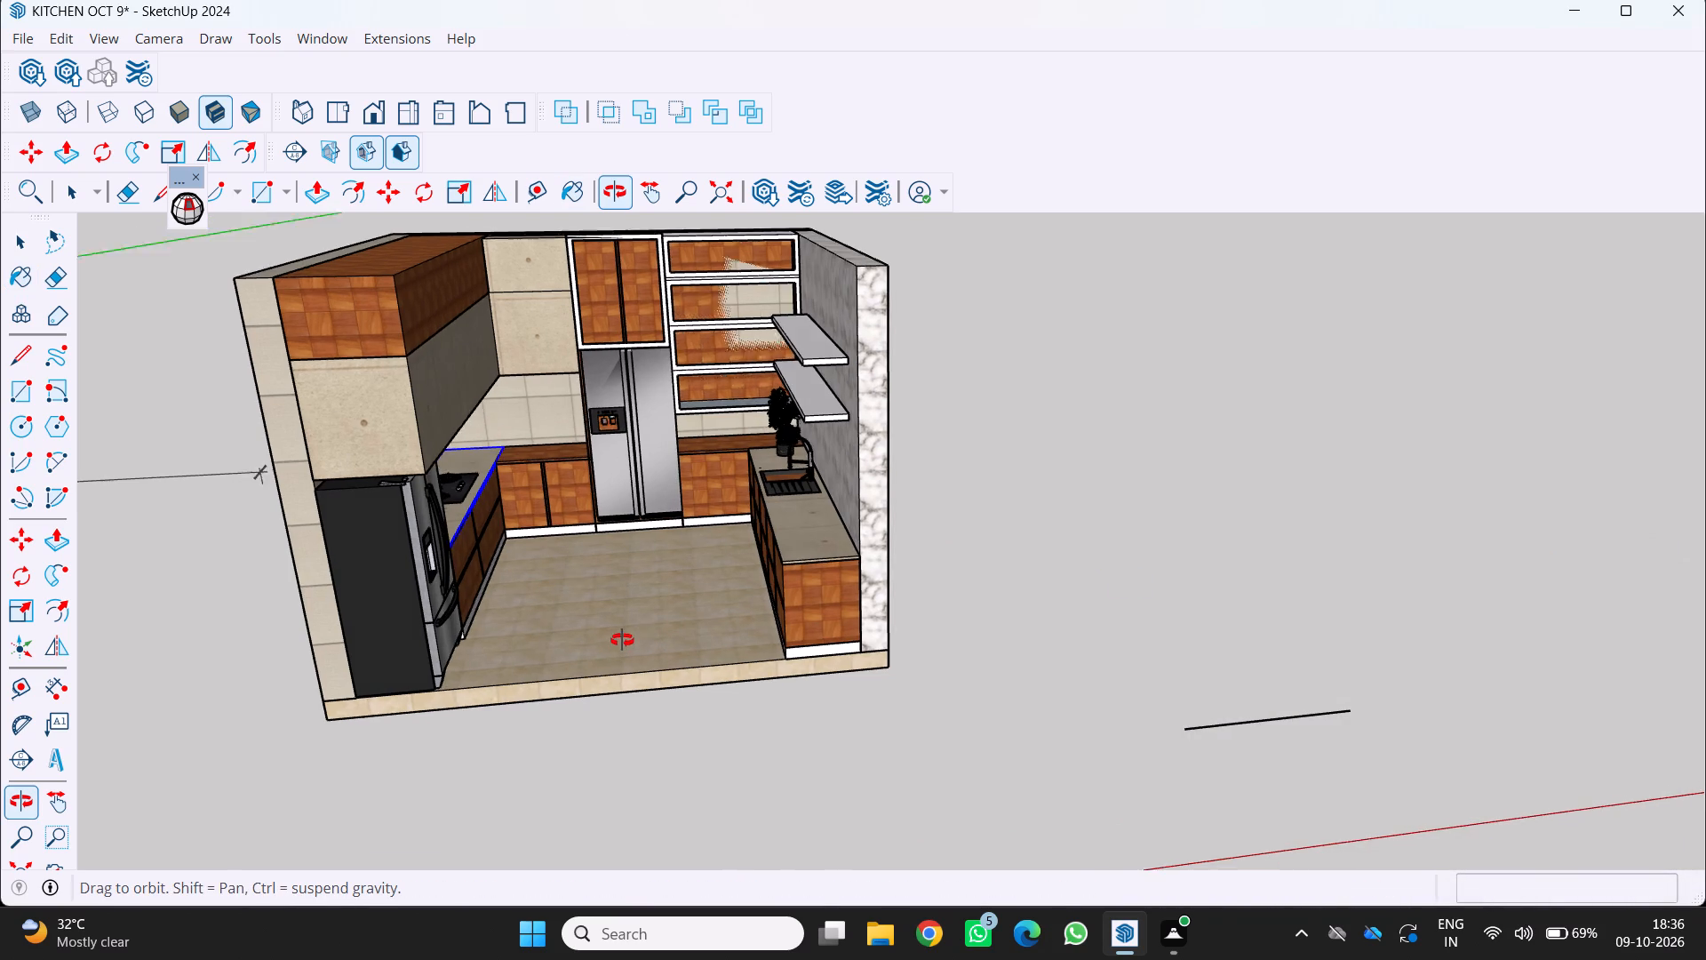
middle_drag(622, 640, 619, 636)
key(space)
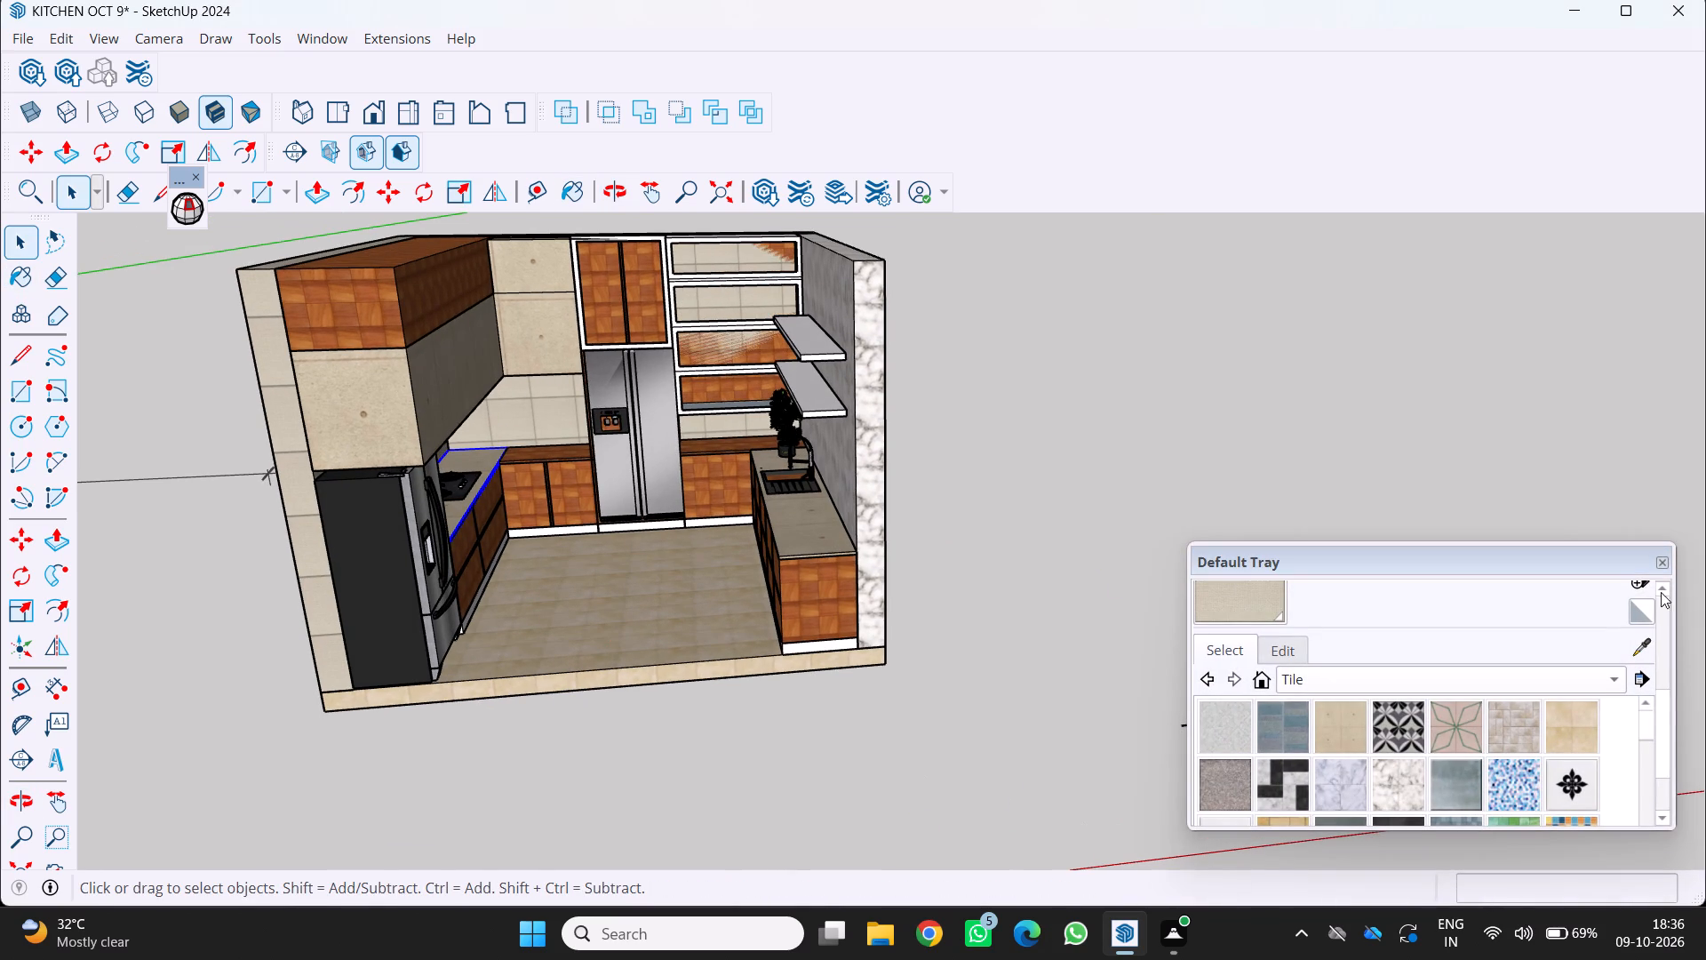
click(1667, 564)
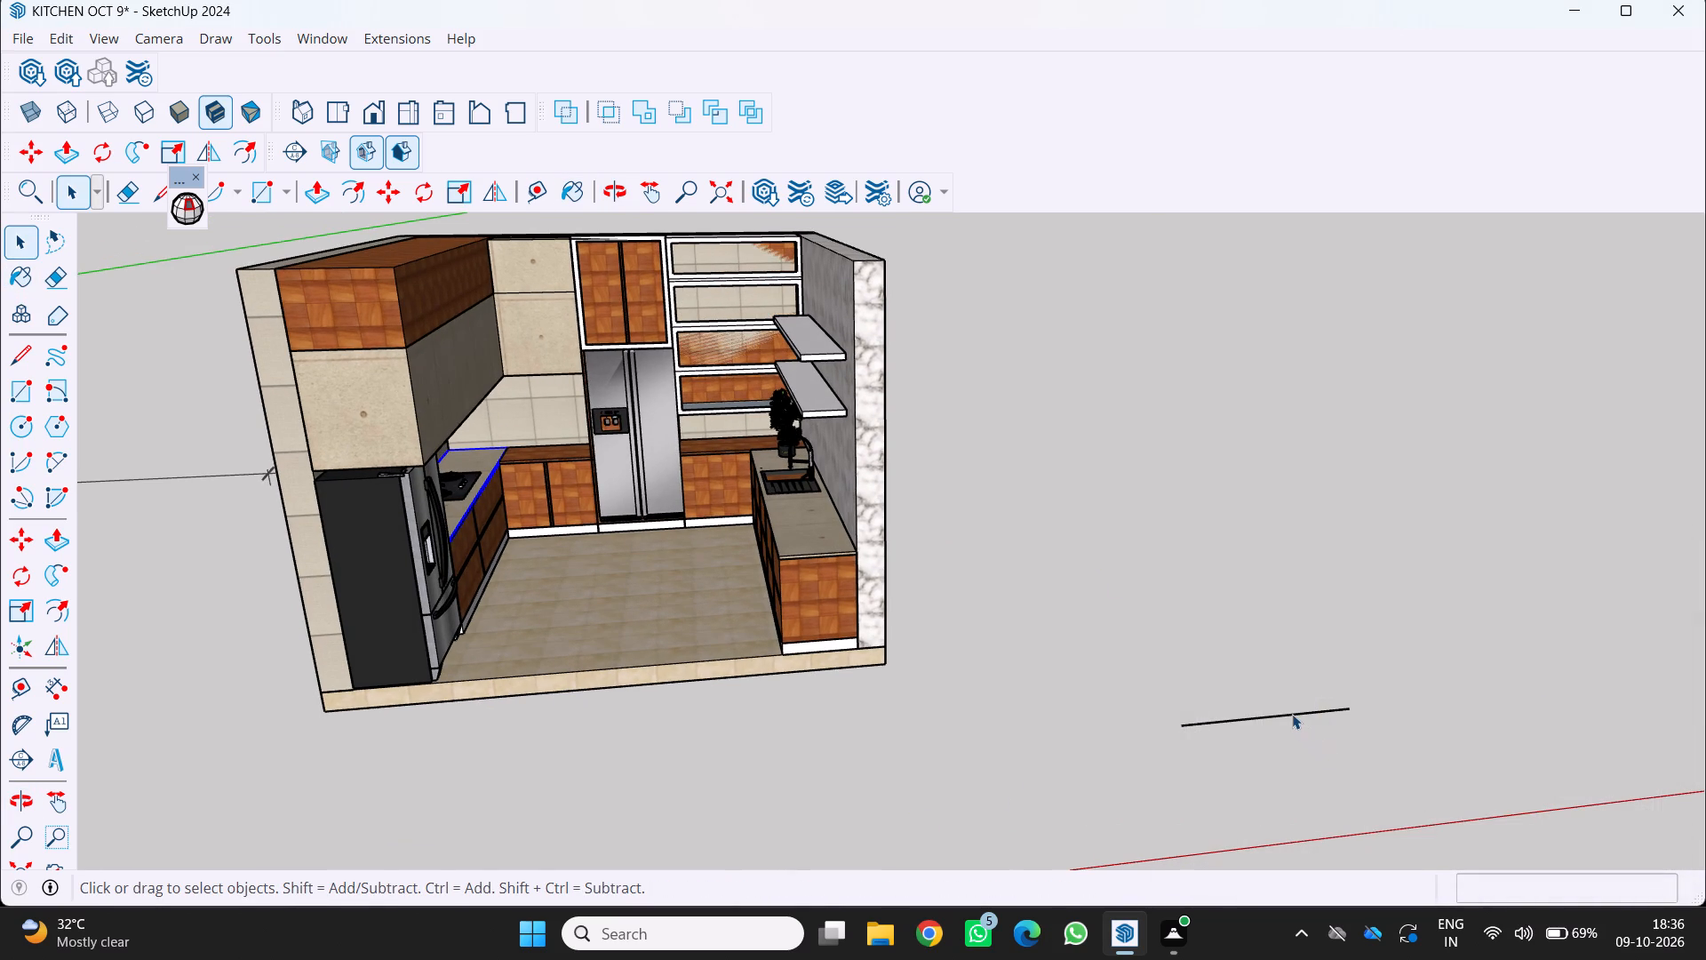
Delete the stray line lying on the ground outside the kitchen.
click(1292, 714)
key(Delete)
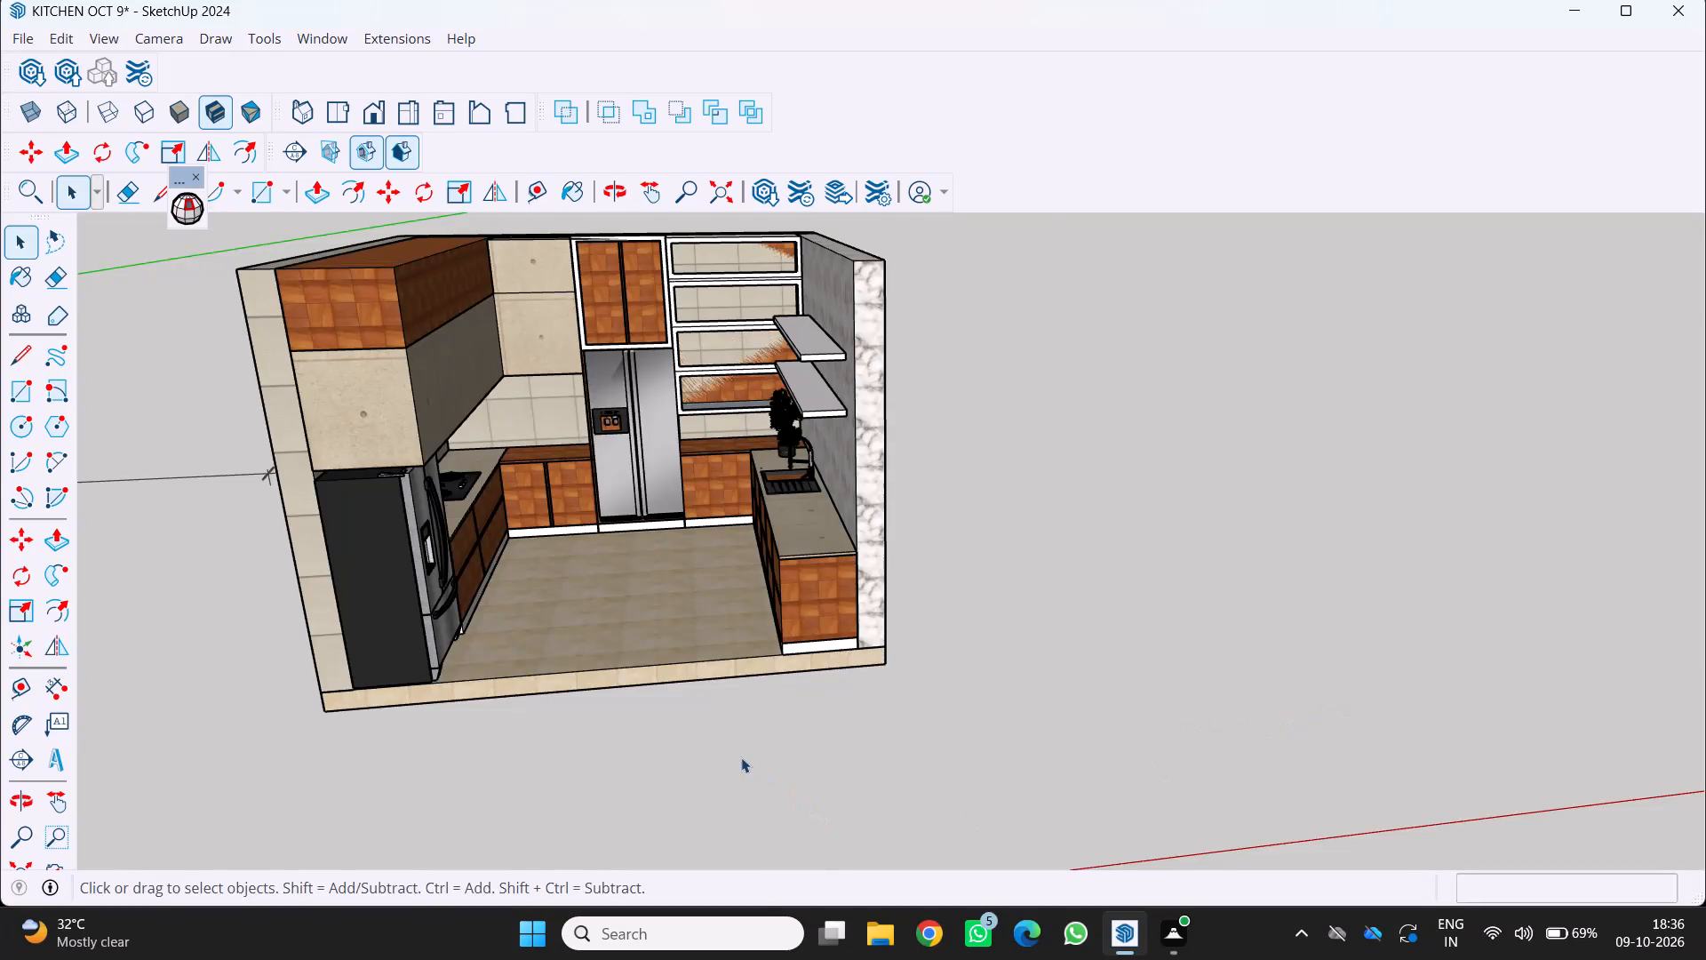
Examine the kitchen's layout, finishes and open shelves from several angles through the open front.
middle_drag(743, 757, 819, 856)
scroll(813, 860, down, 3)
middle_drag(782, 856, 608, 744)
scroll(529, 740, up, 3)
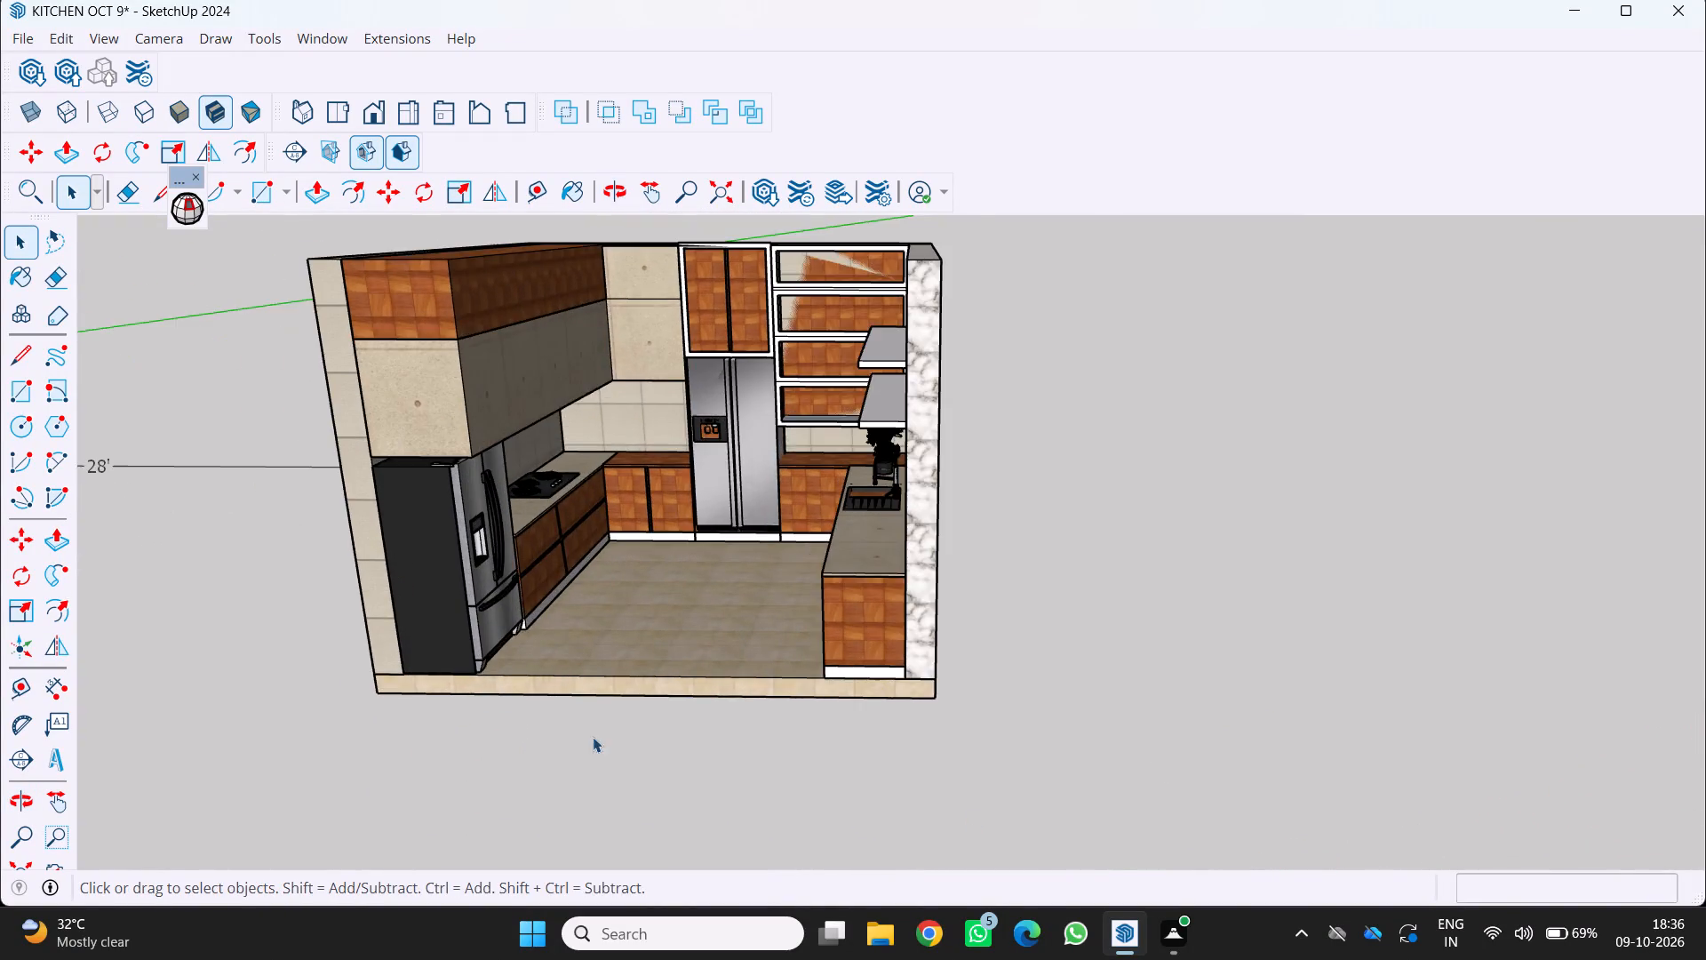
scroll(593, 737, up, 1)
middle_drag(601, 739, 671, 776)
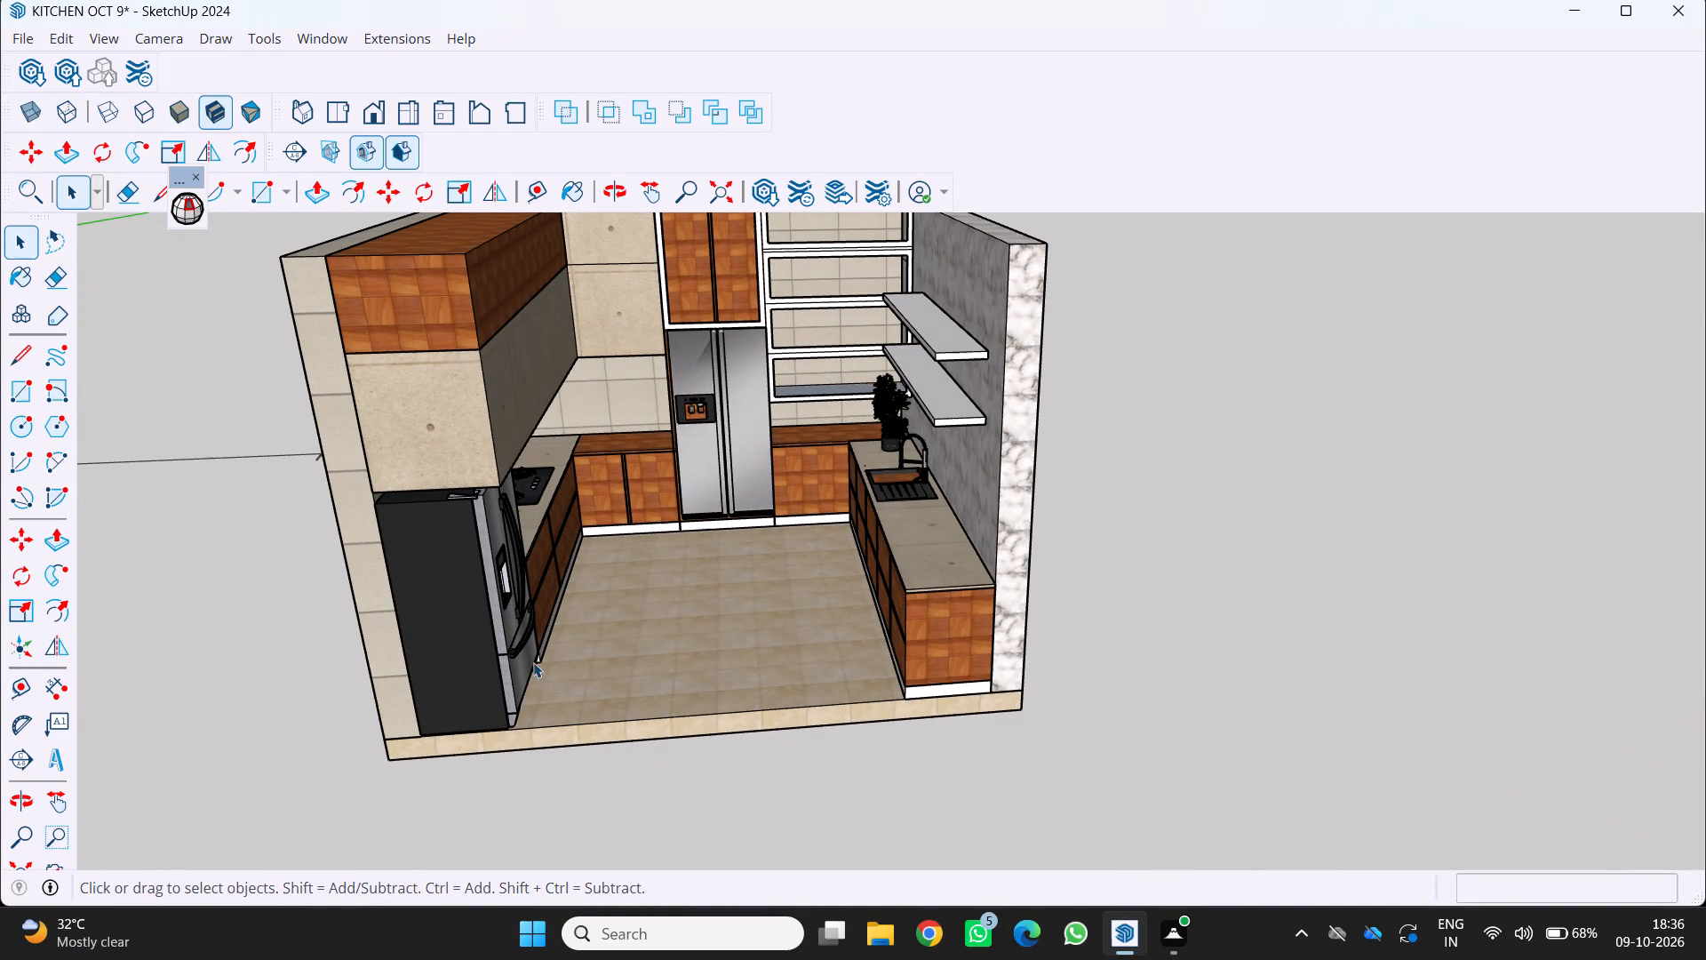
middle_drag(520, 654, 411, 575)
middle_click(406, 571)
middle_click(401, 570)
middle_click(400, 569)
scroll(492, 571, down, 4)
middle_drag(500, 582, 539, 648)
scroll(1271, 421, up, 2)
middle_drag(1197, 420, 1220, 424)
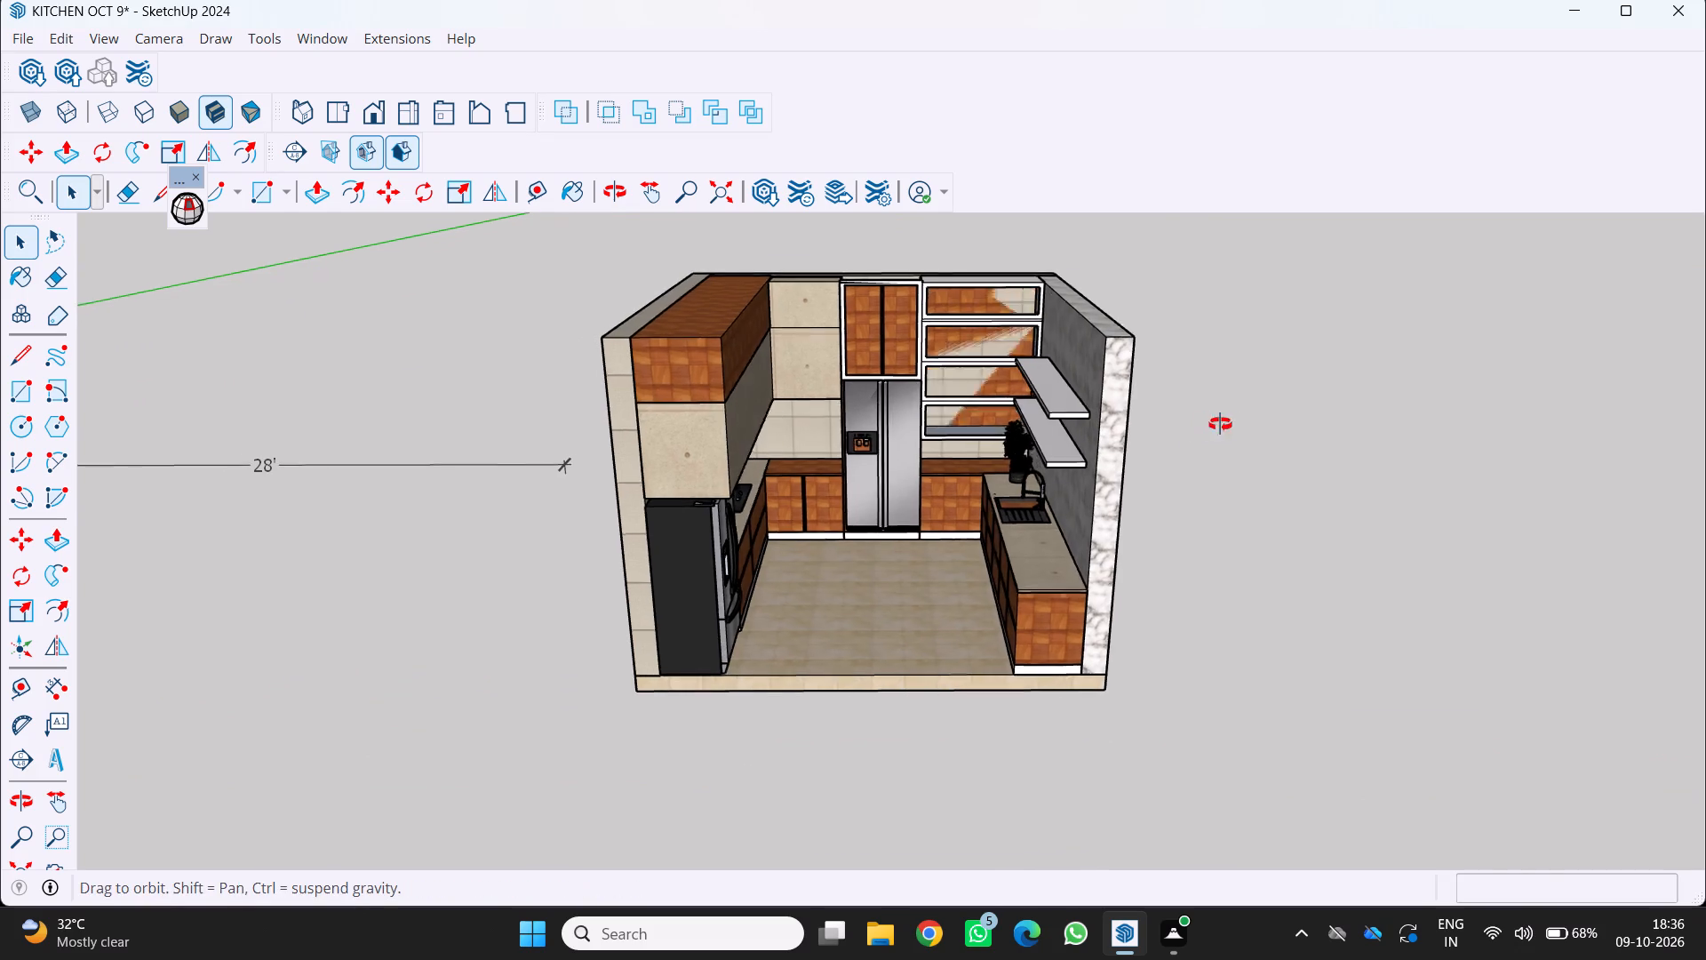
middle_drag(1220, 424, 1273, 399)
scroll(1258, 396, up, 2)
middle_drag(1254, 396, 1161, 505)
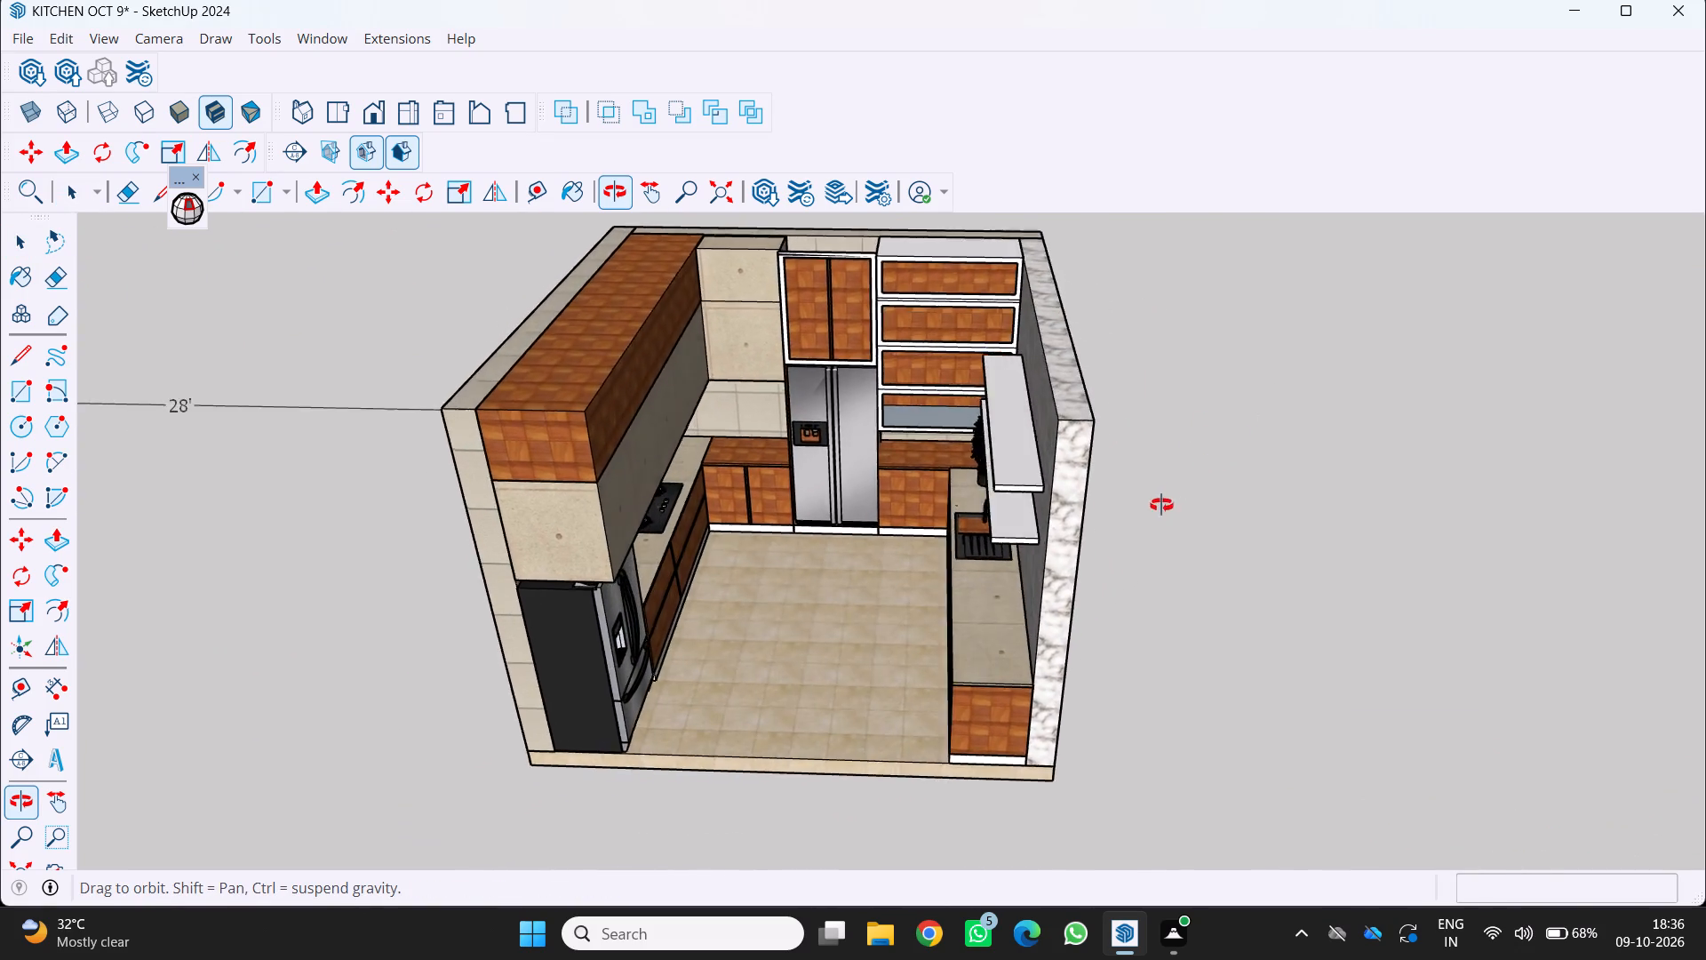
middle_drag(1161, 505, 1159, 507)
scroll(1144, 521, down, 4)
middle_drag(1137, 533, 1240, 437)
scroll(1112, 471, up, 3)
middle_drag(1105, 469, 1126, 459)
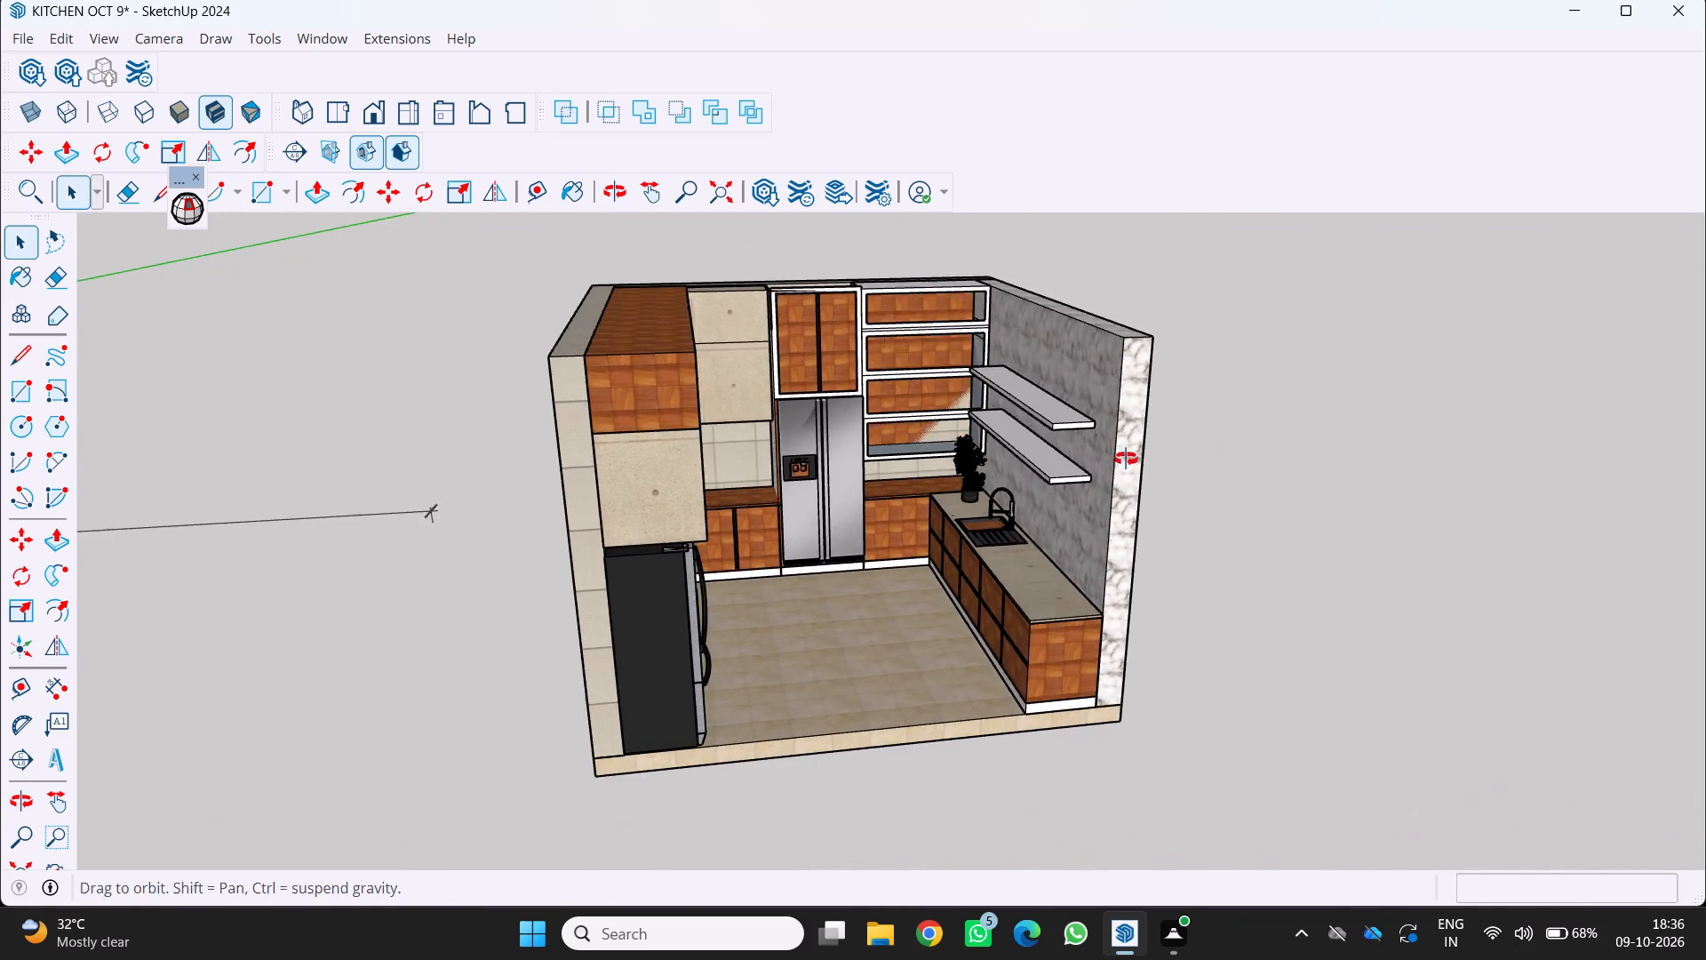
middle_drag(1126, 459, 1161, 432)
middle_drag(1120, 446, 1005, 499)
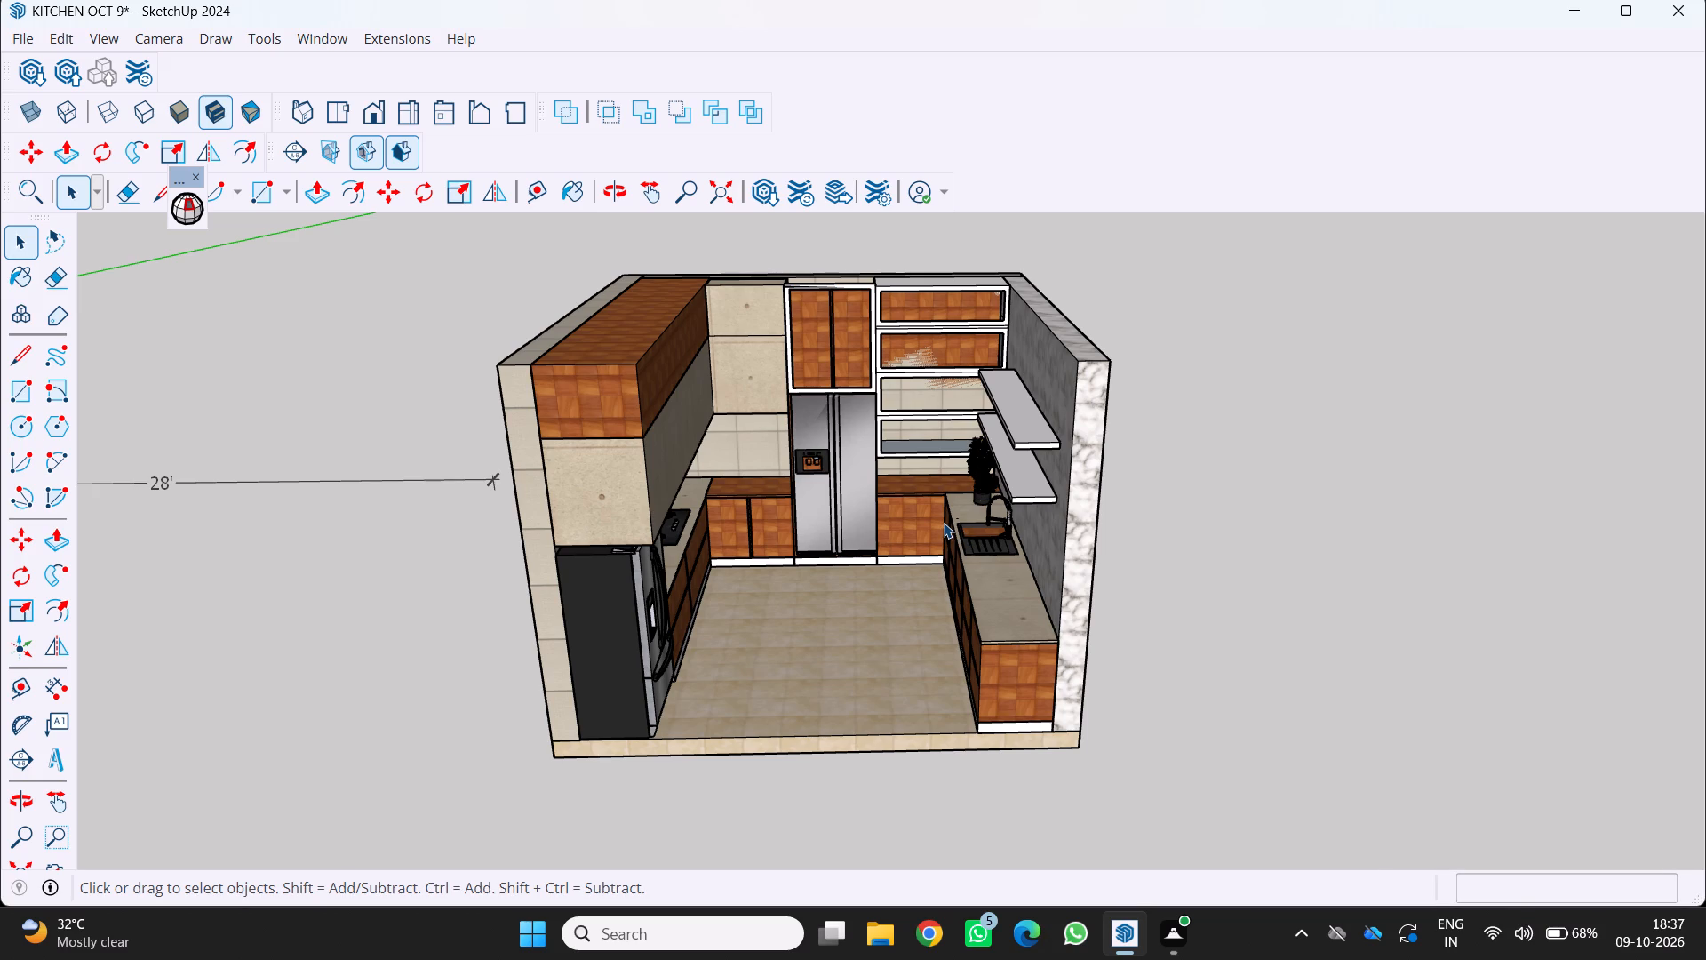
Search the 3D Warehouse models for CUPS.
click(382, 36)
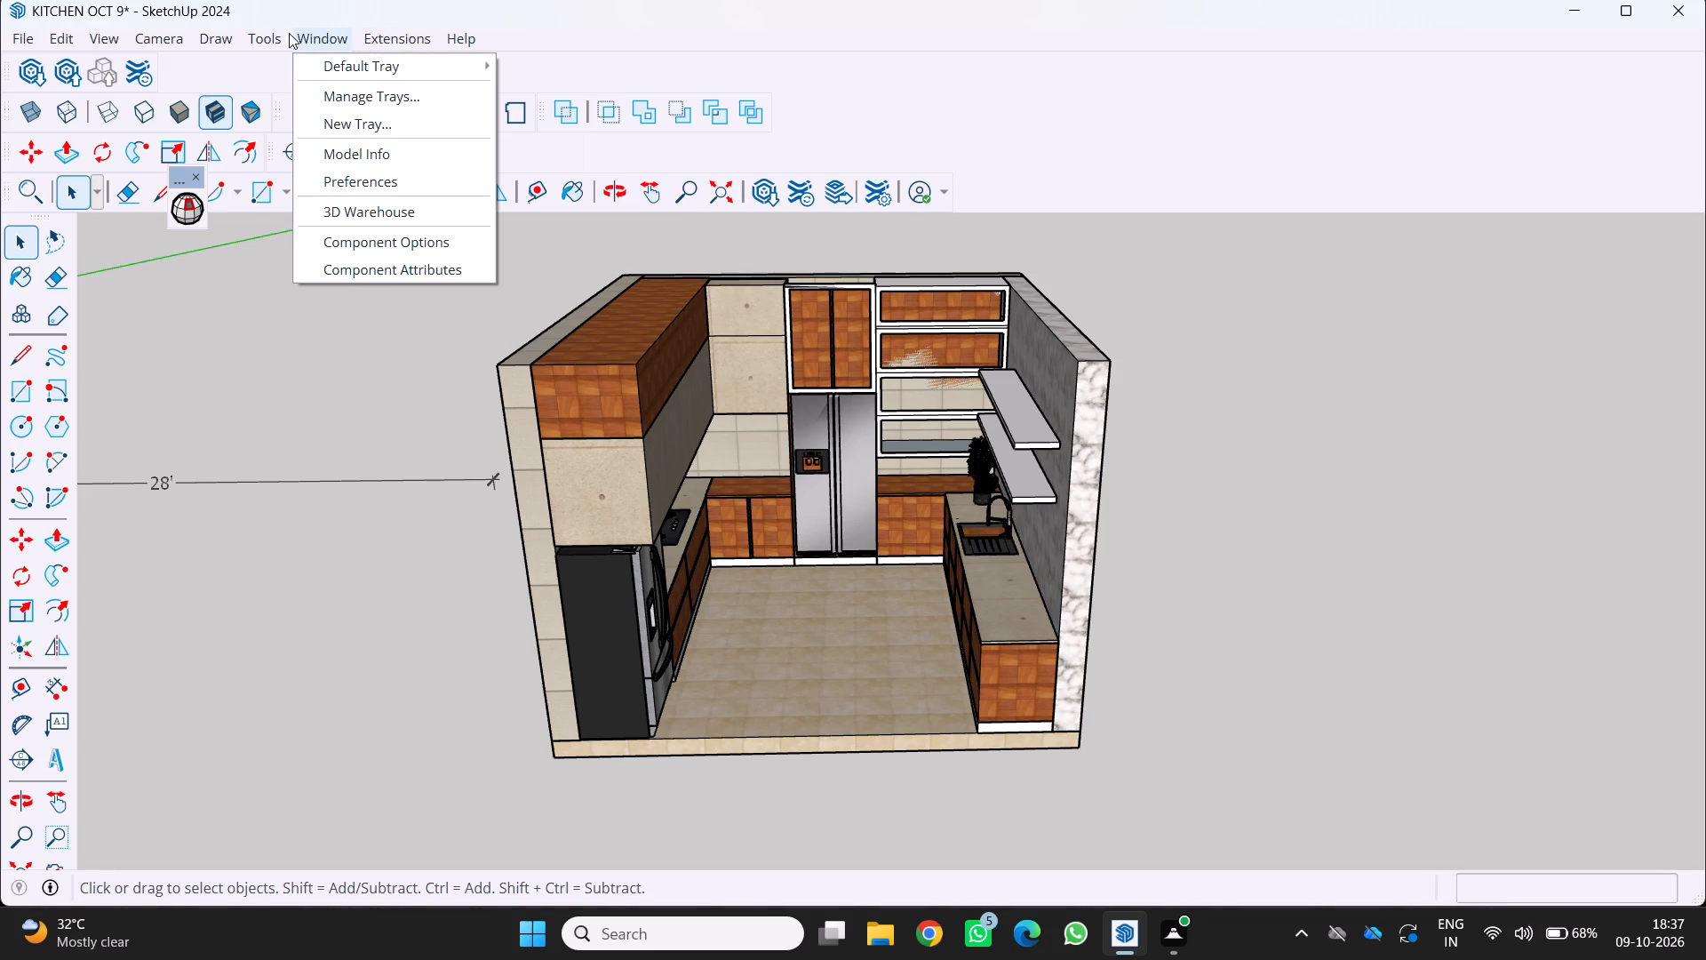
click(305, 36)
click(306, 36)
click(363, 210)
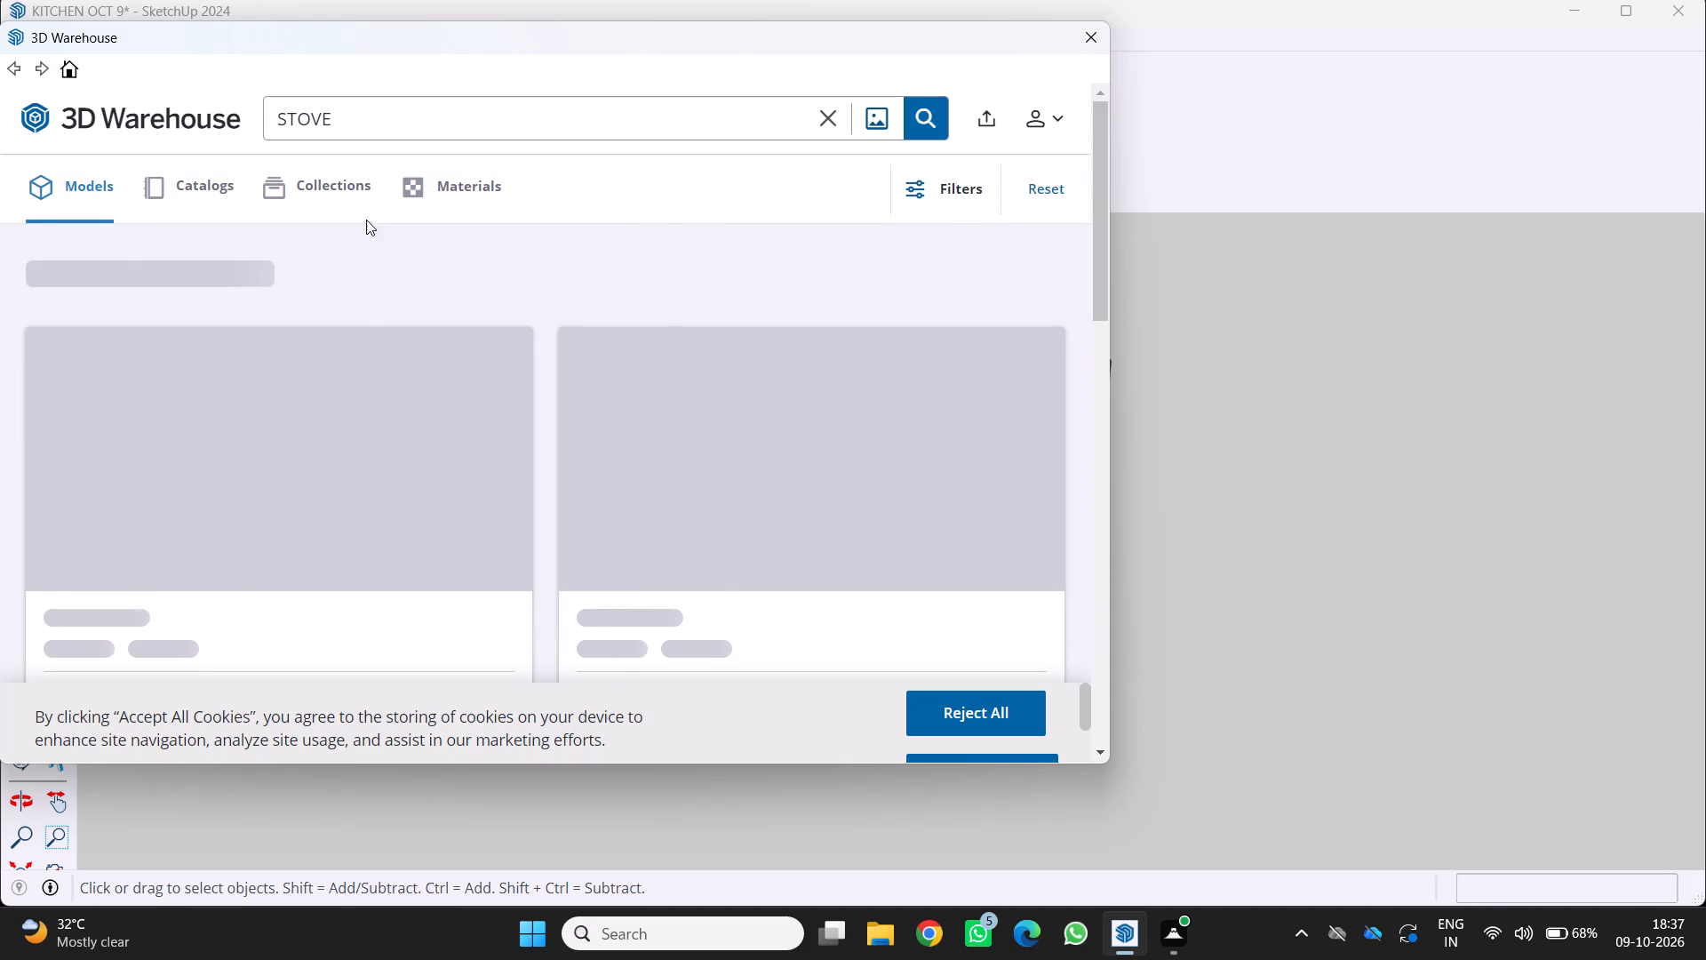
click(385, 116)
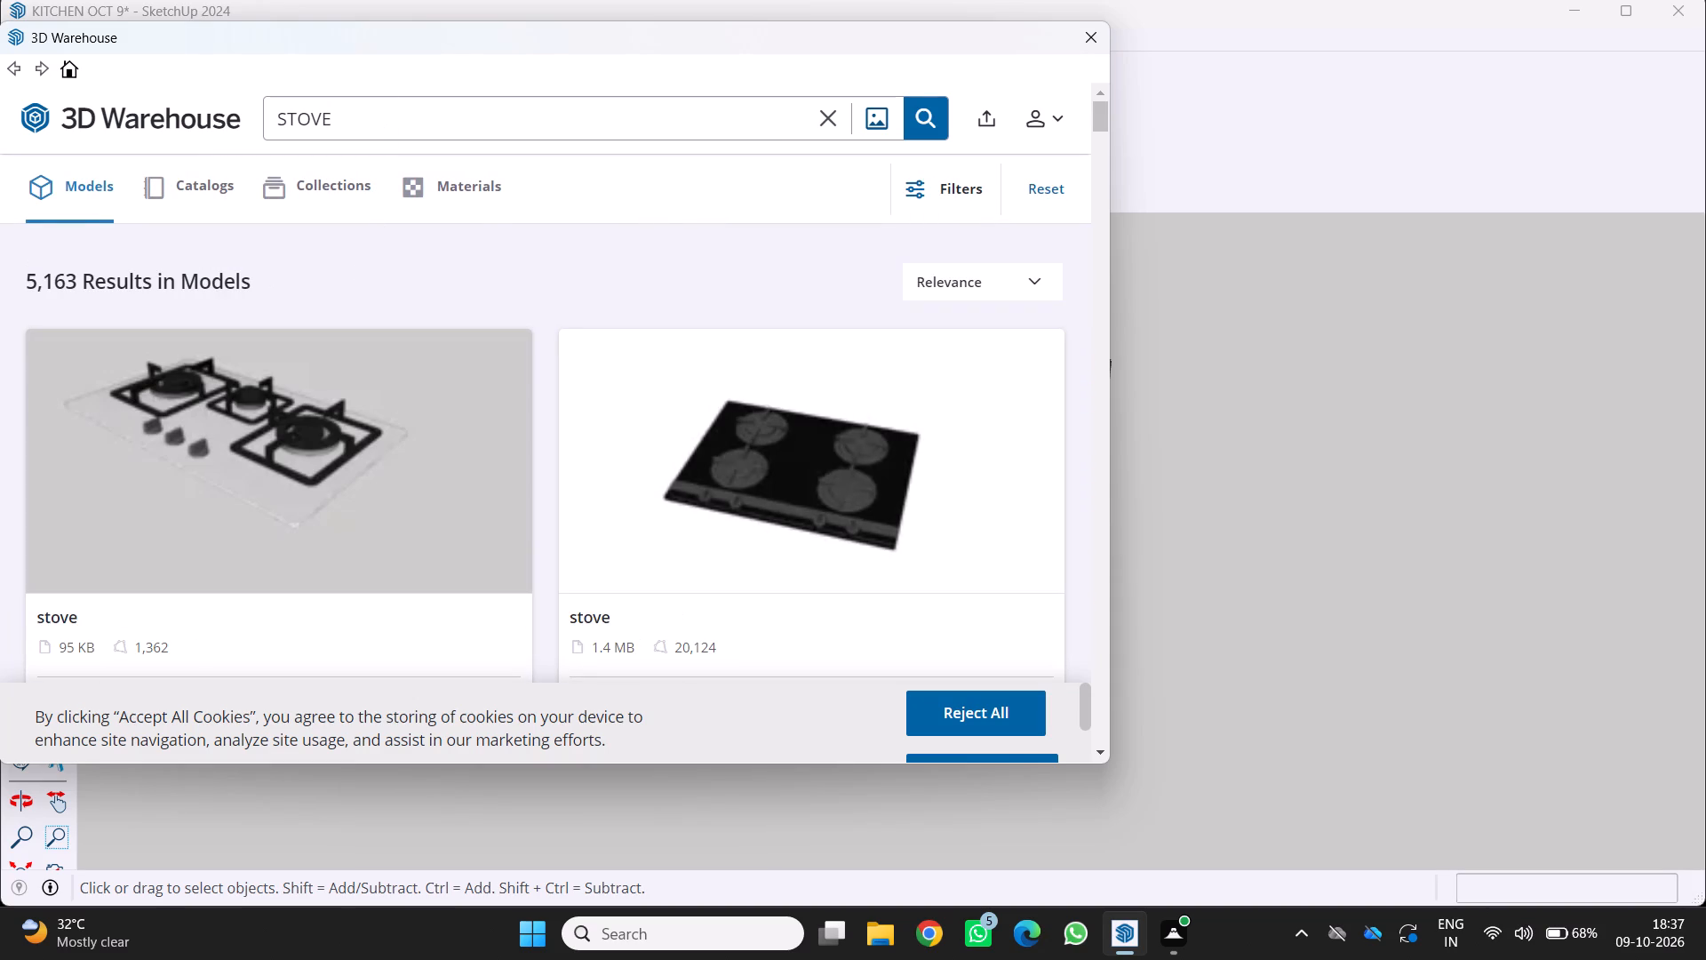
key(BackSpace)
key(BackSpace)
key(BackSpace)
key(BackSpace)
key(BackSpace)
key(BackSpace)
text(CUPS)
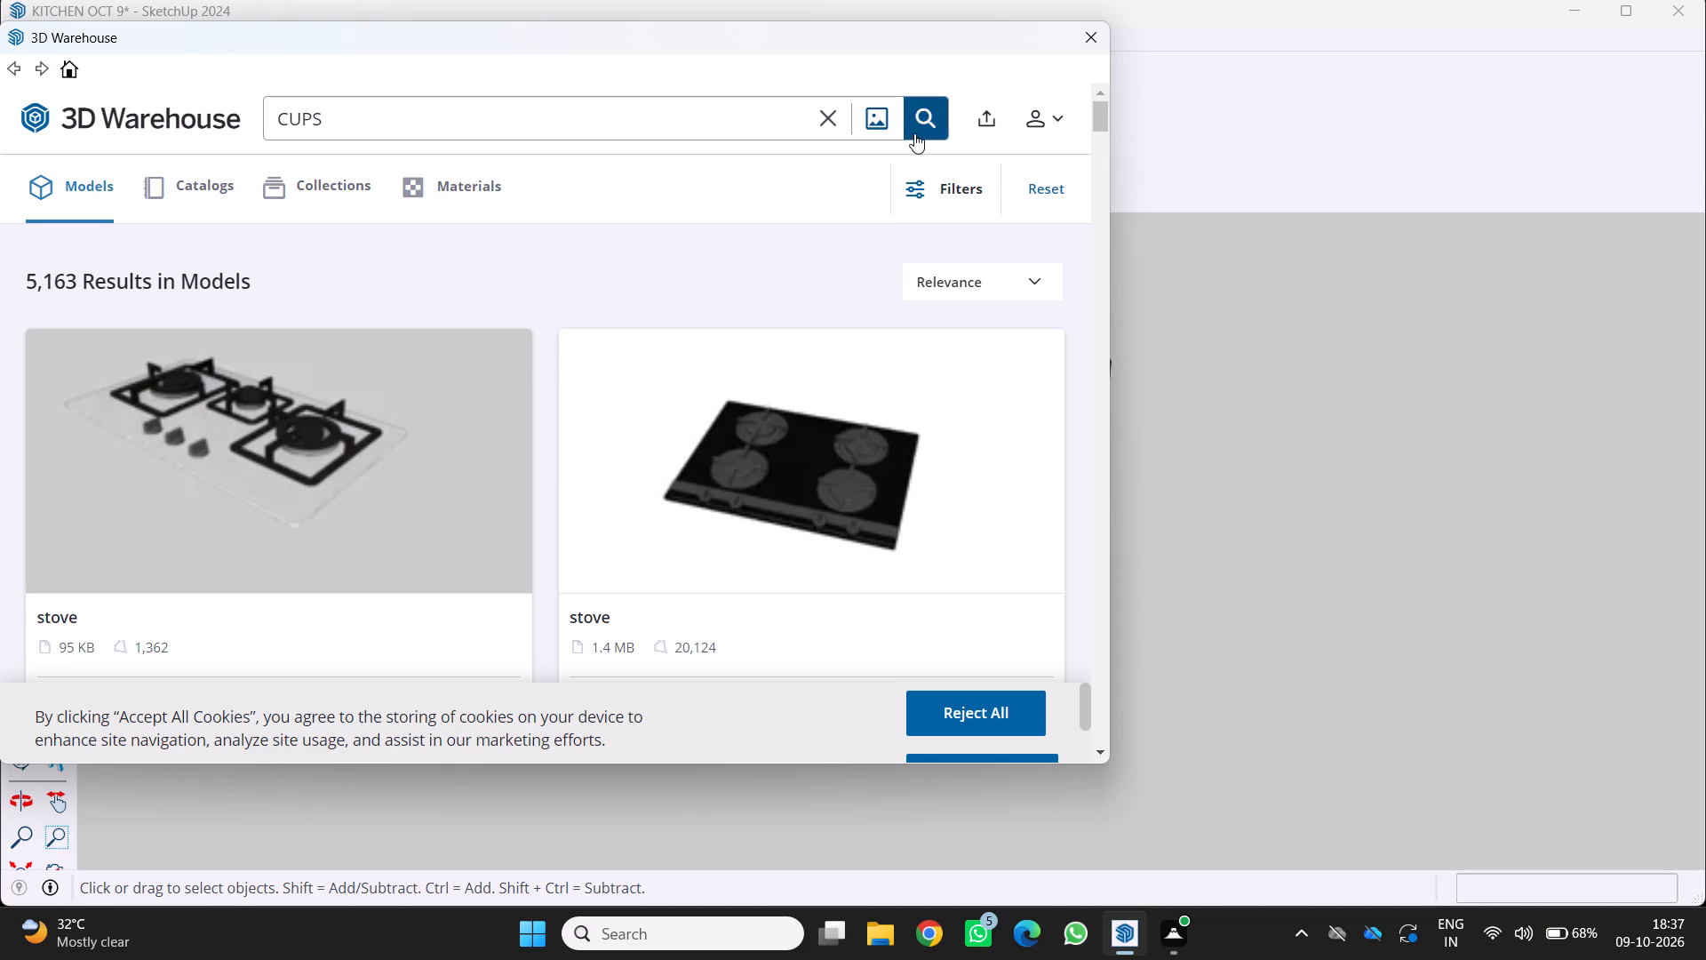
drag(917, 133, 926, 133)
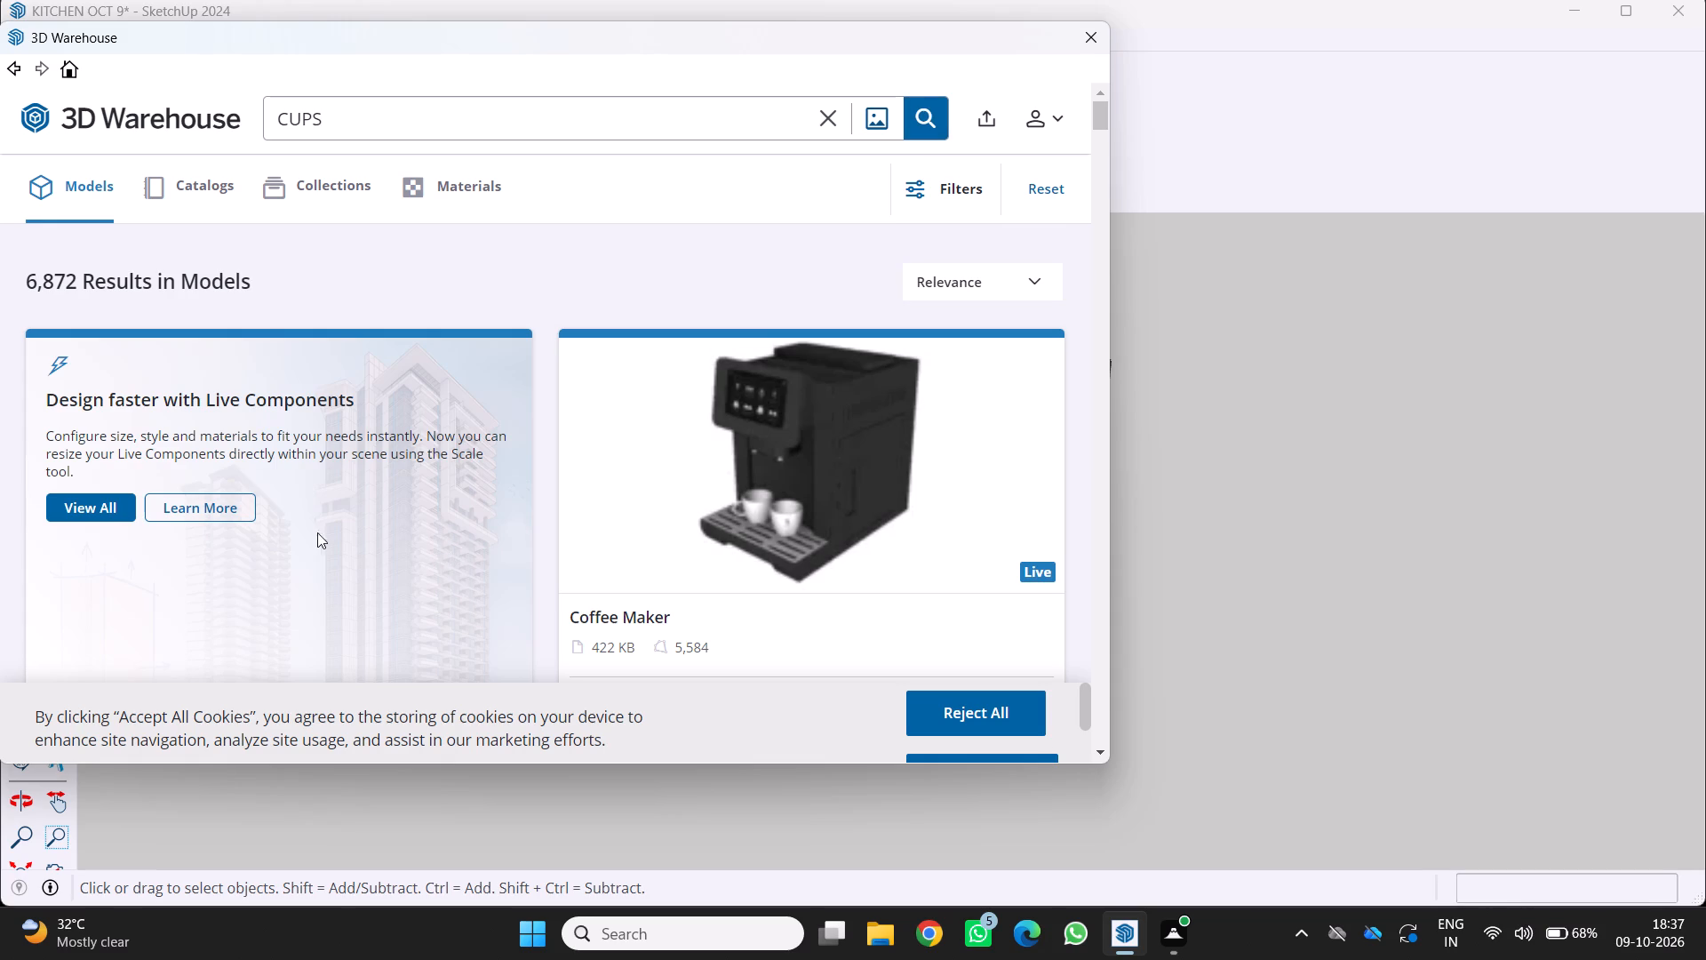
Browse the CUPS search results for a set of cups that suits the kitchen.
scroll(510, 444, down, 12)
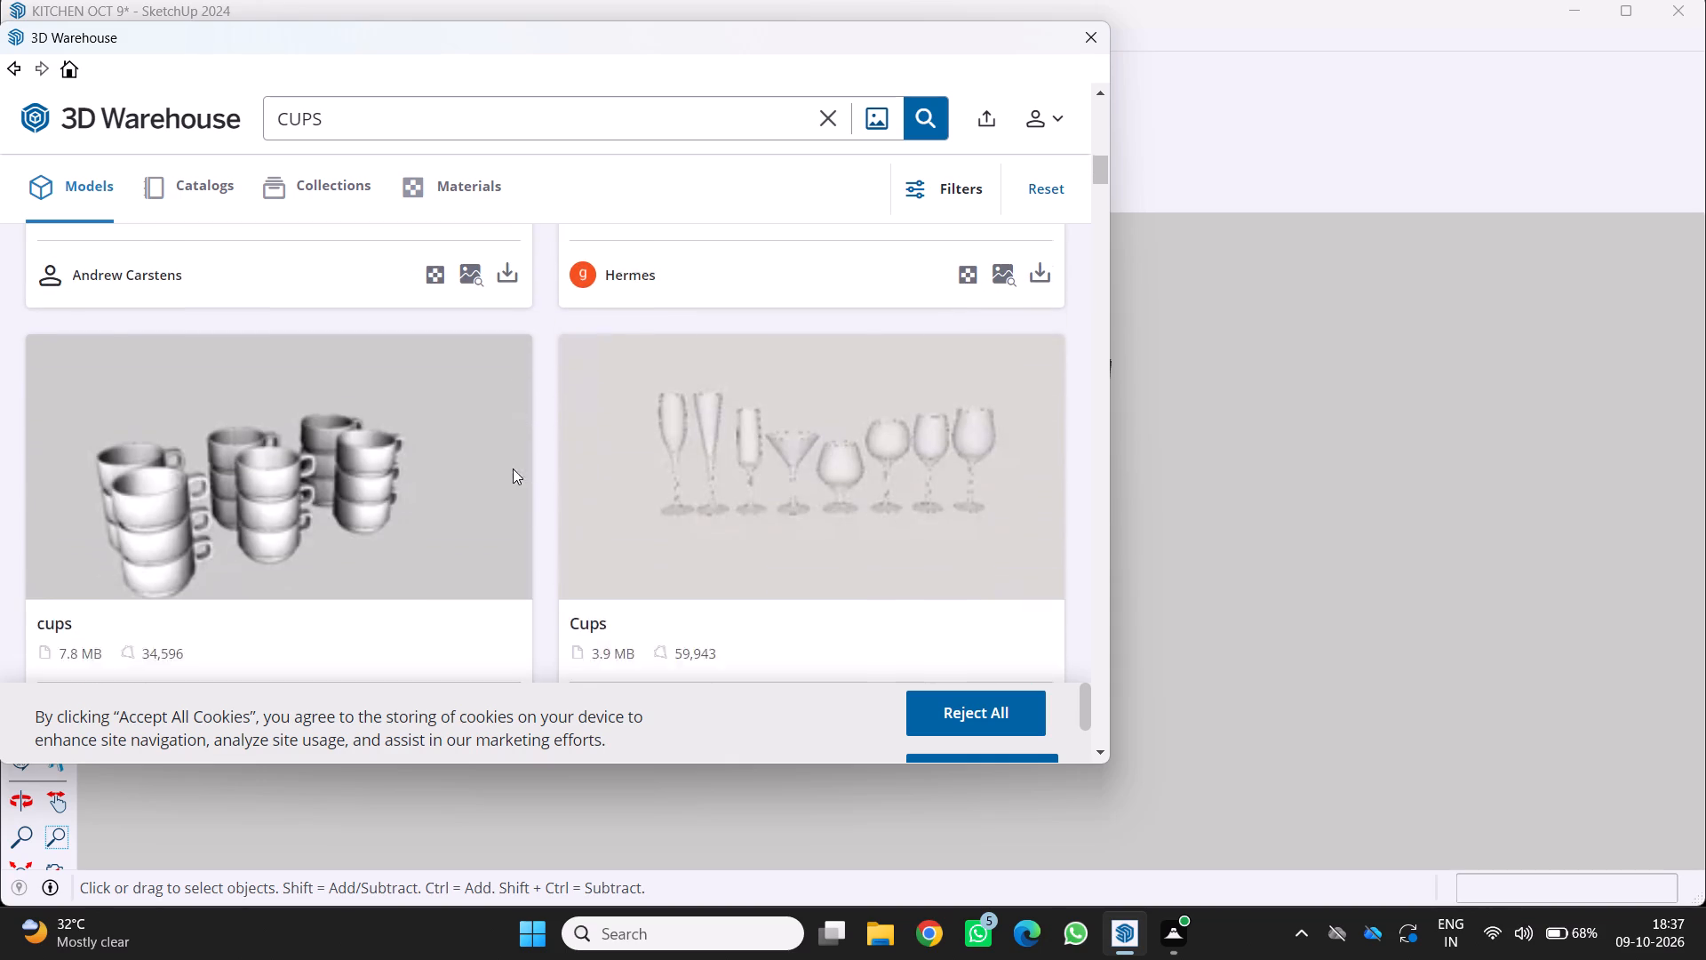
scroll(502, 487, up, 7)
scroll(499, 489, down, 14)
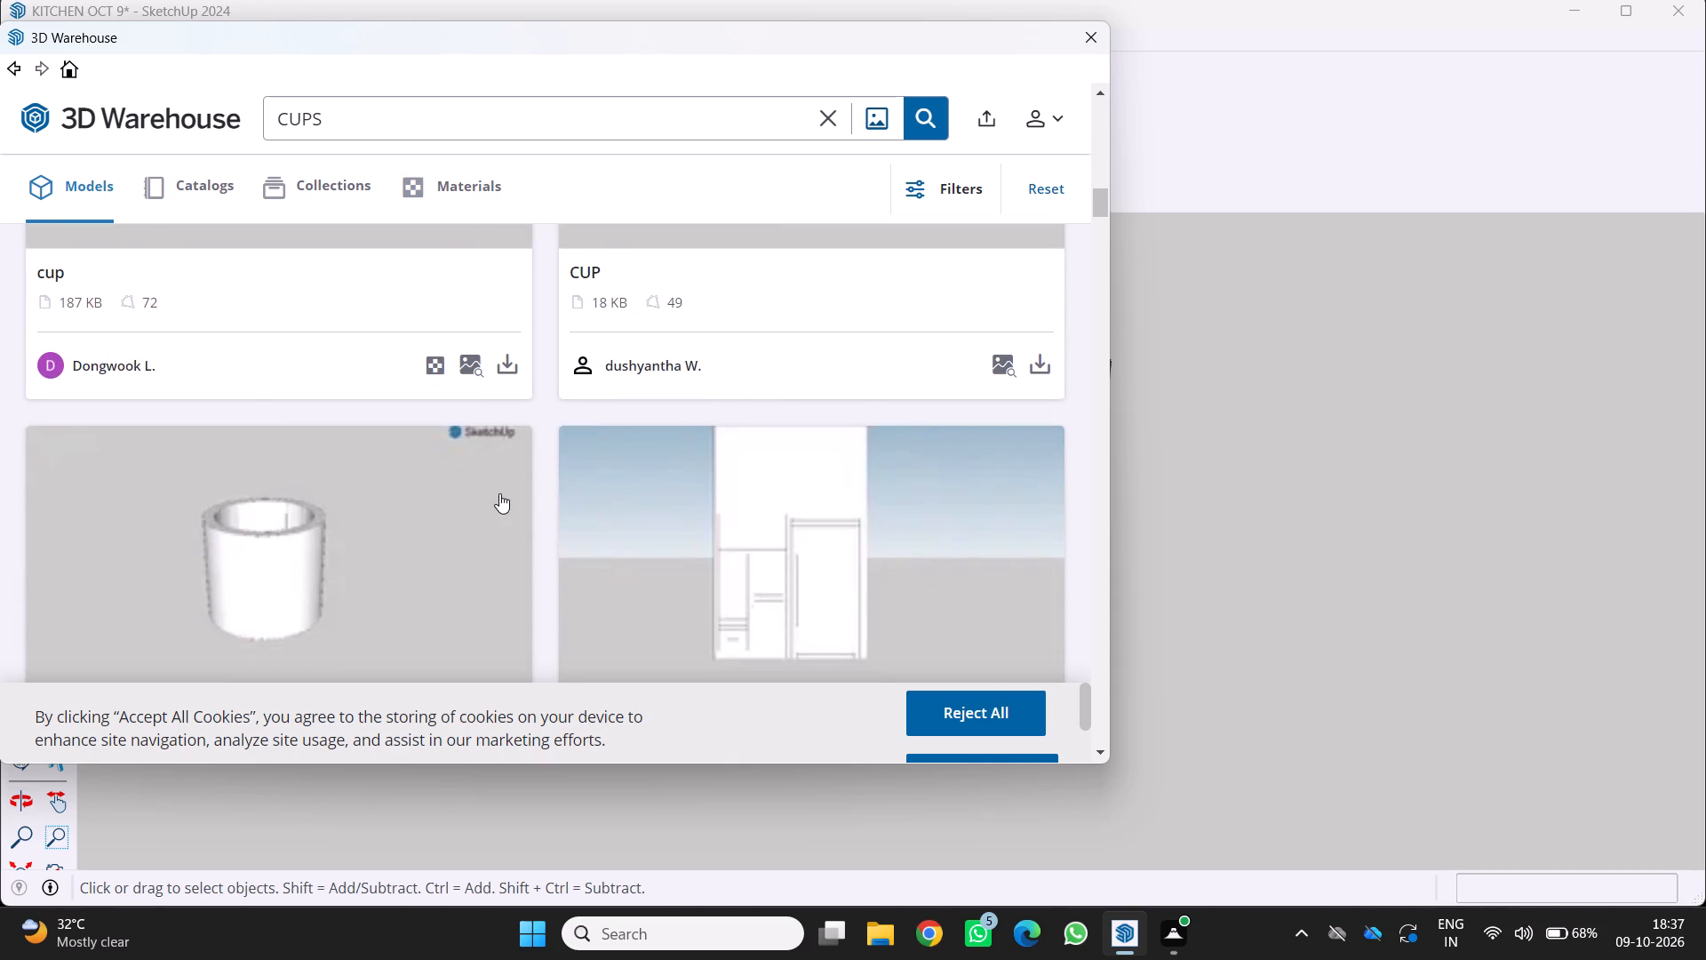
scroll(500, 495, down, 8)
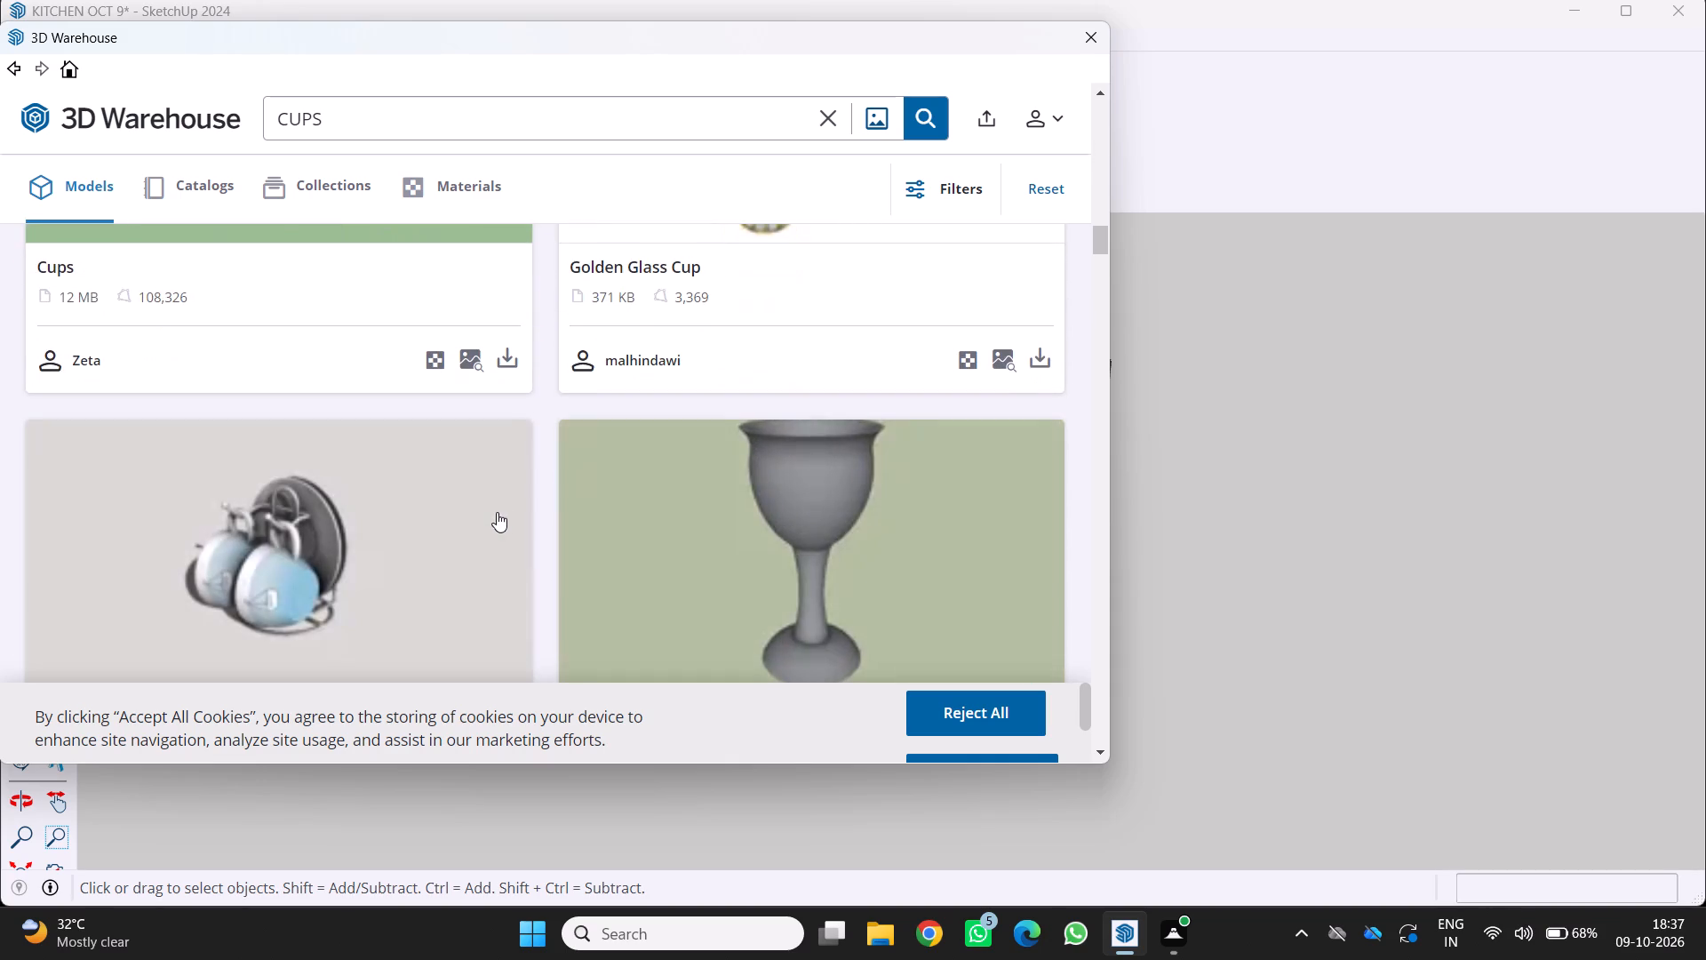
scroll(488, 516, down, 8)
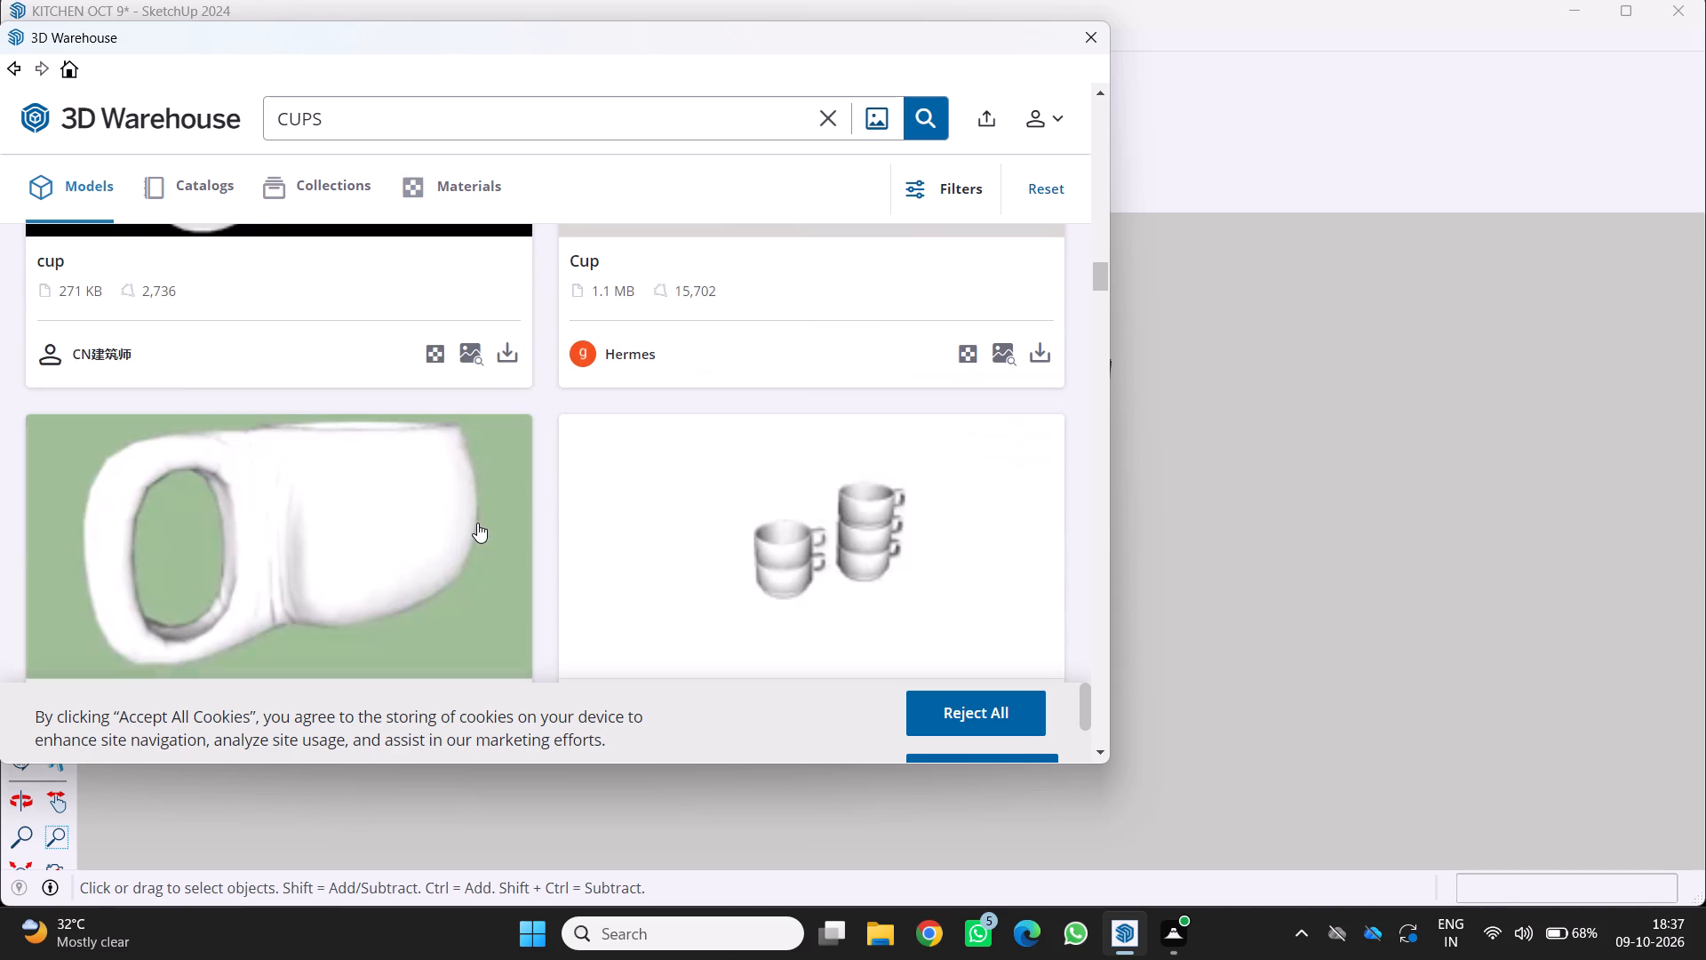
scroll(477, 523, down, 8)
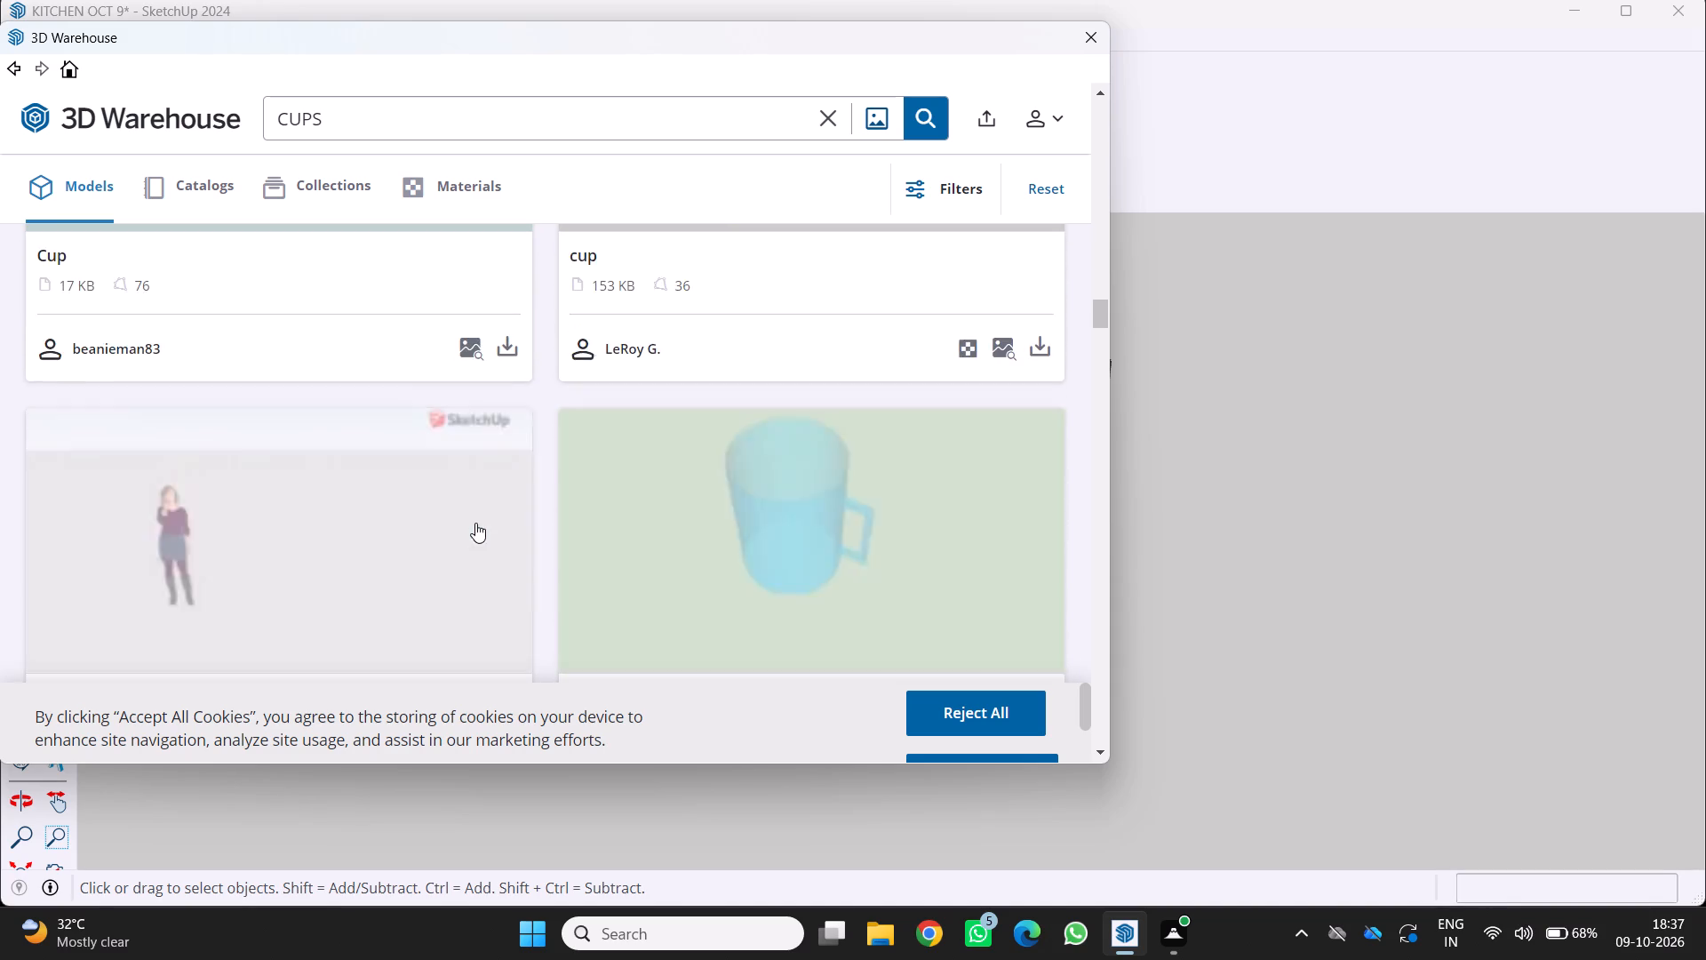
scroll(475, 523, down, 8)
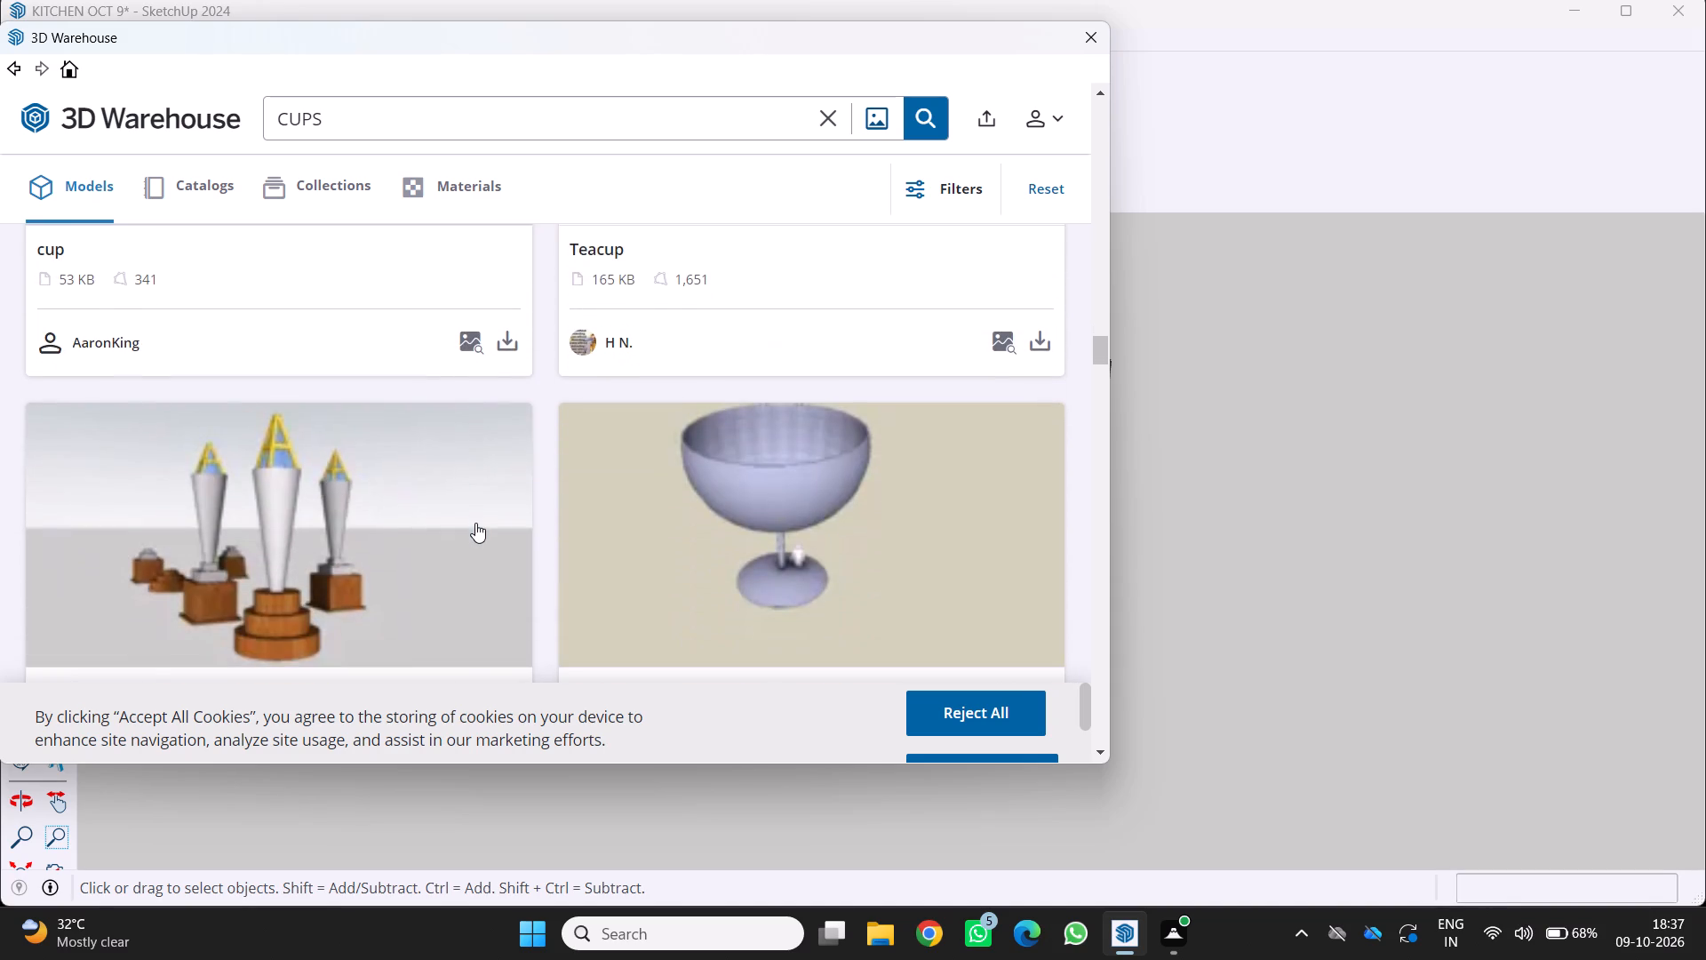
scroll(475, 523, down, 10)
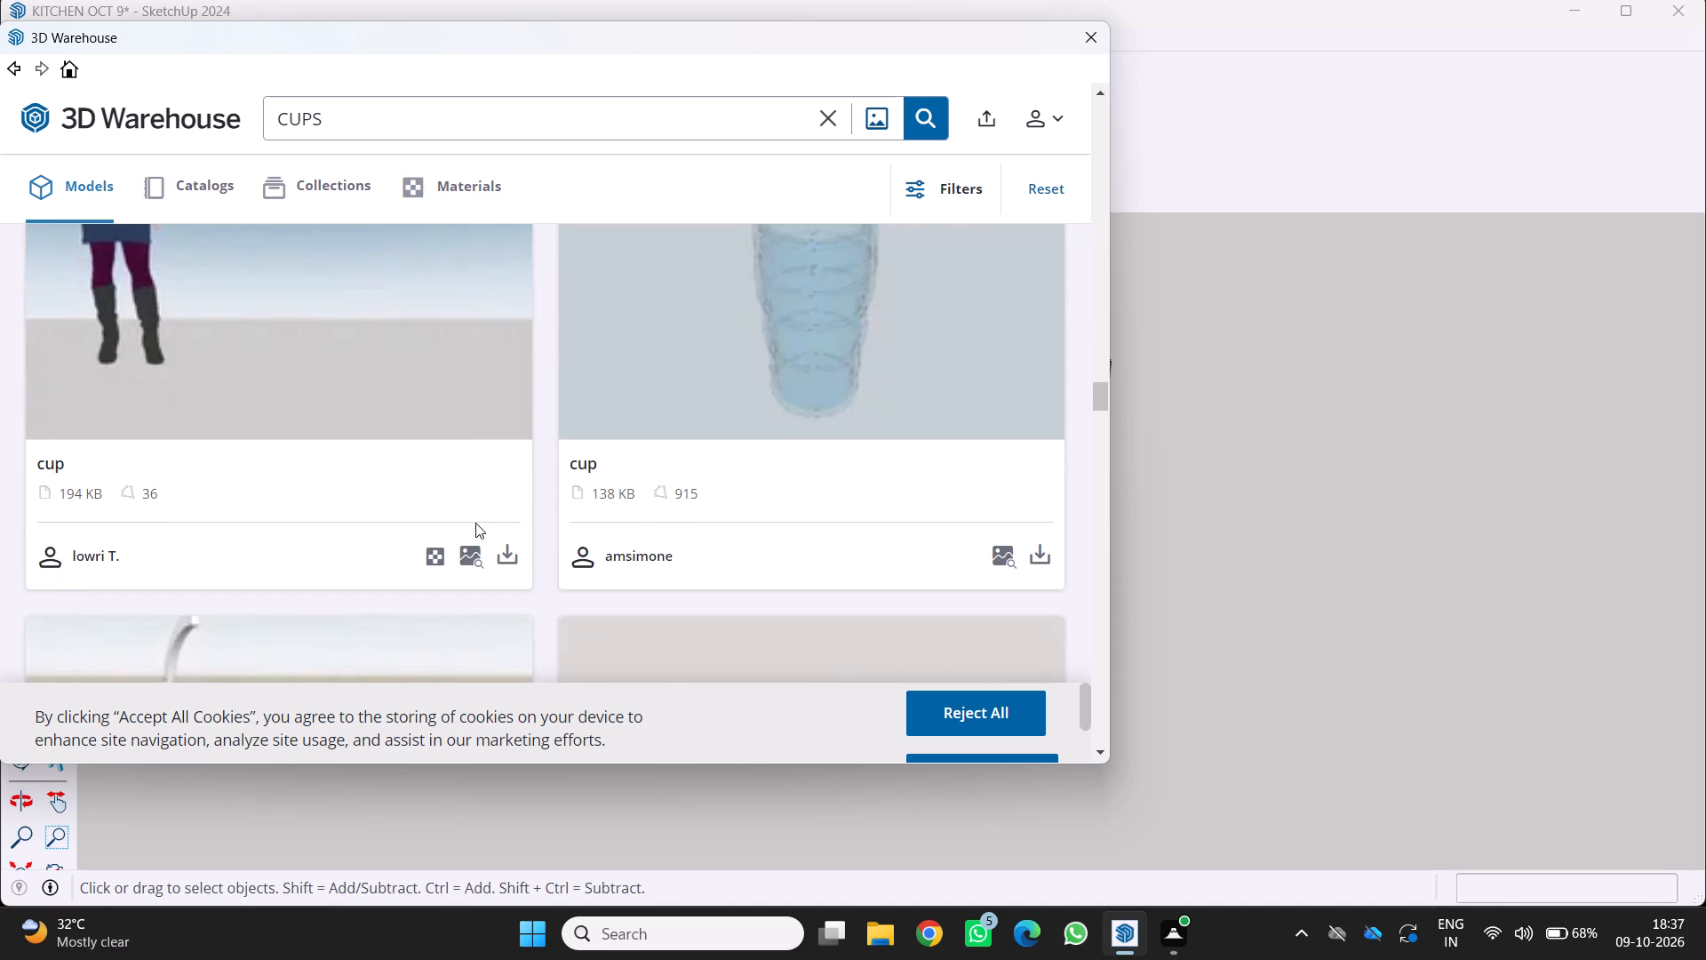
scroll(475, 523, down, 9)
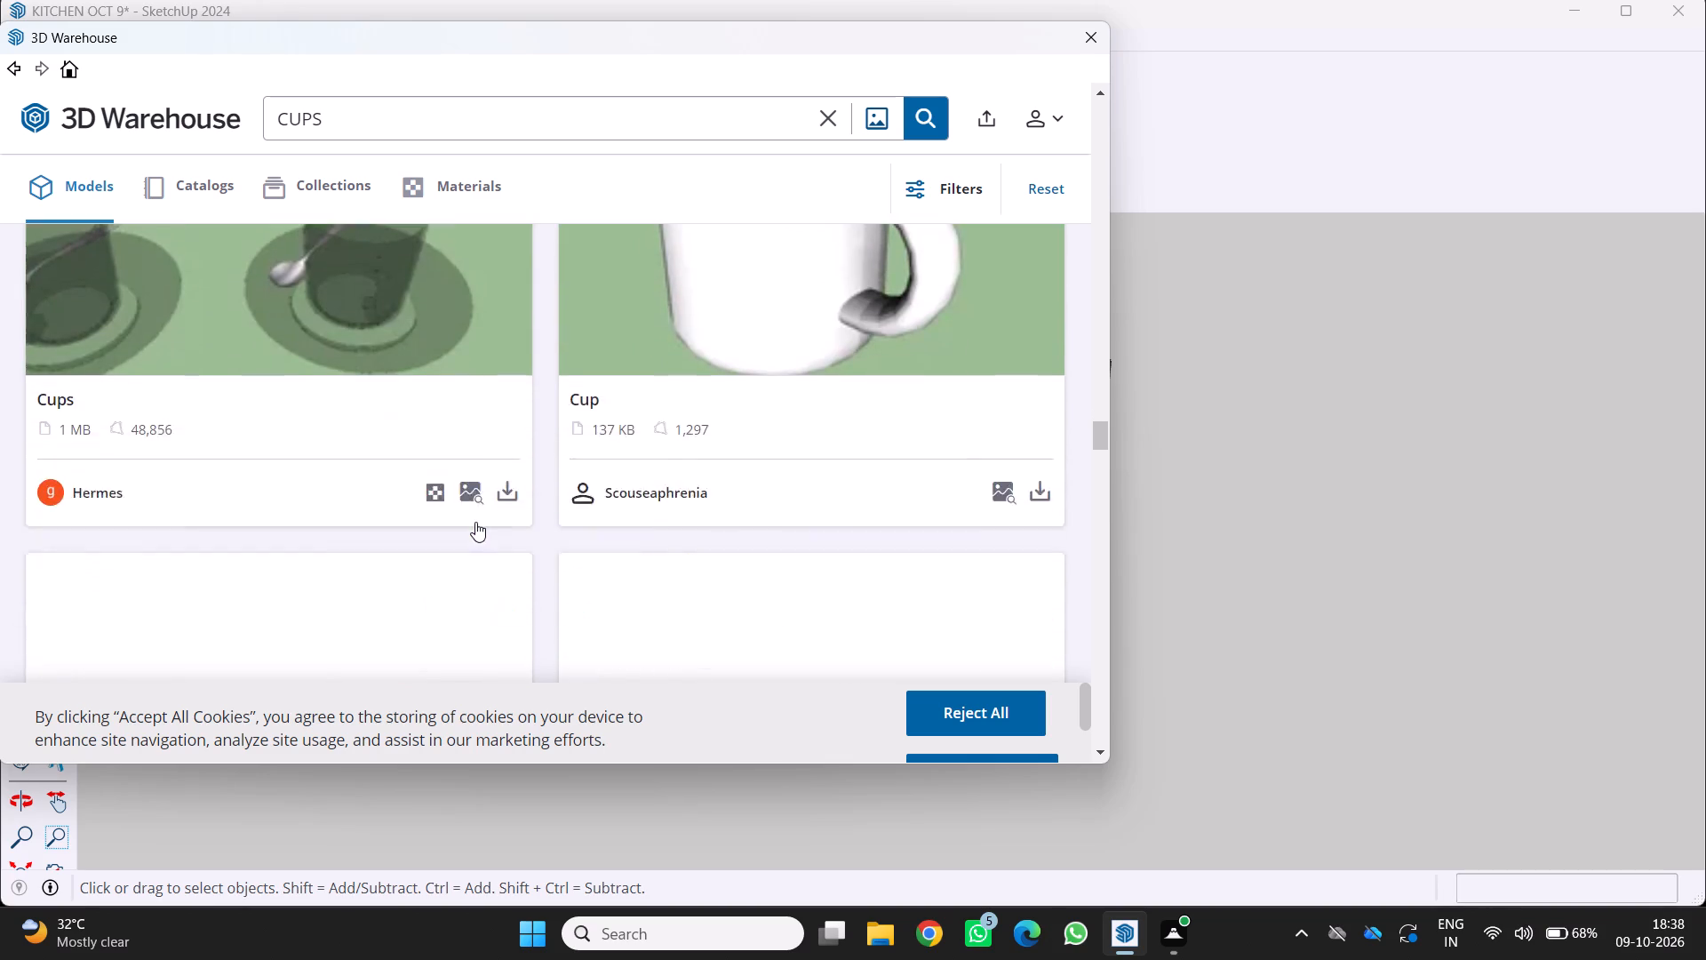
scroll(475, 522, down, 5)
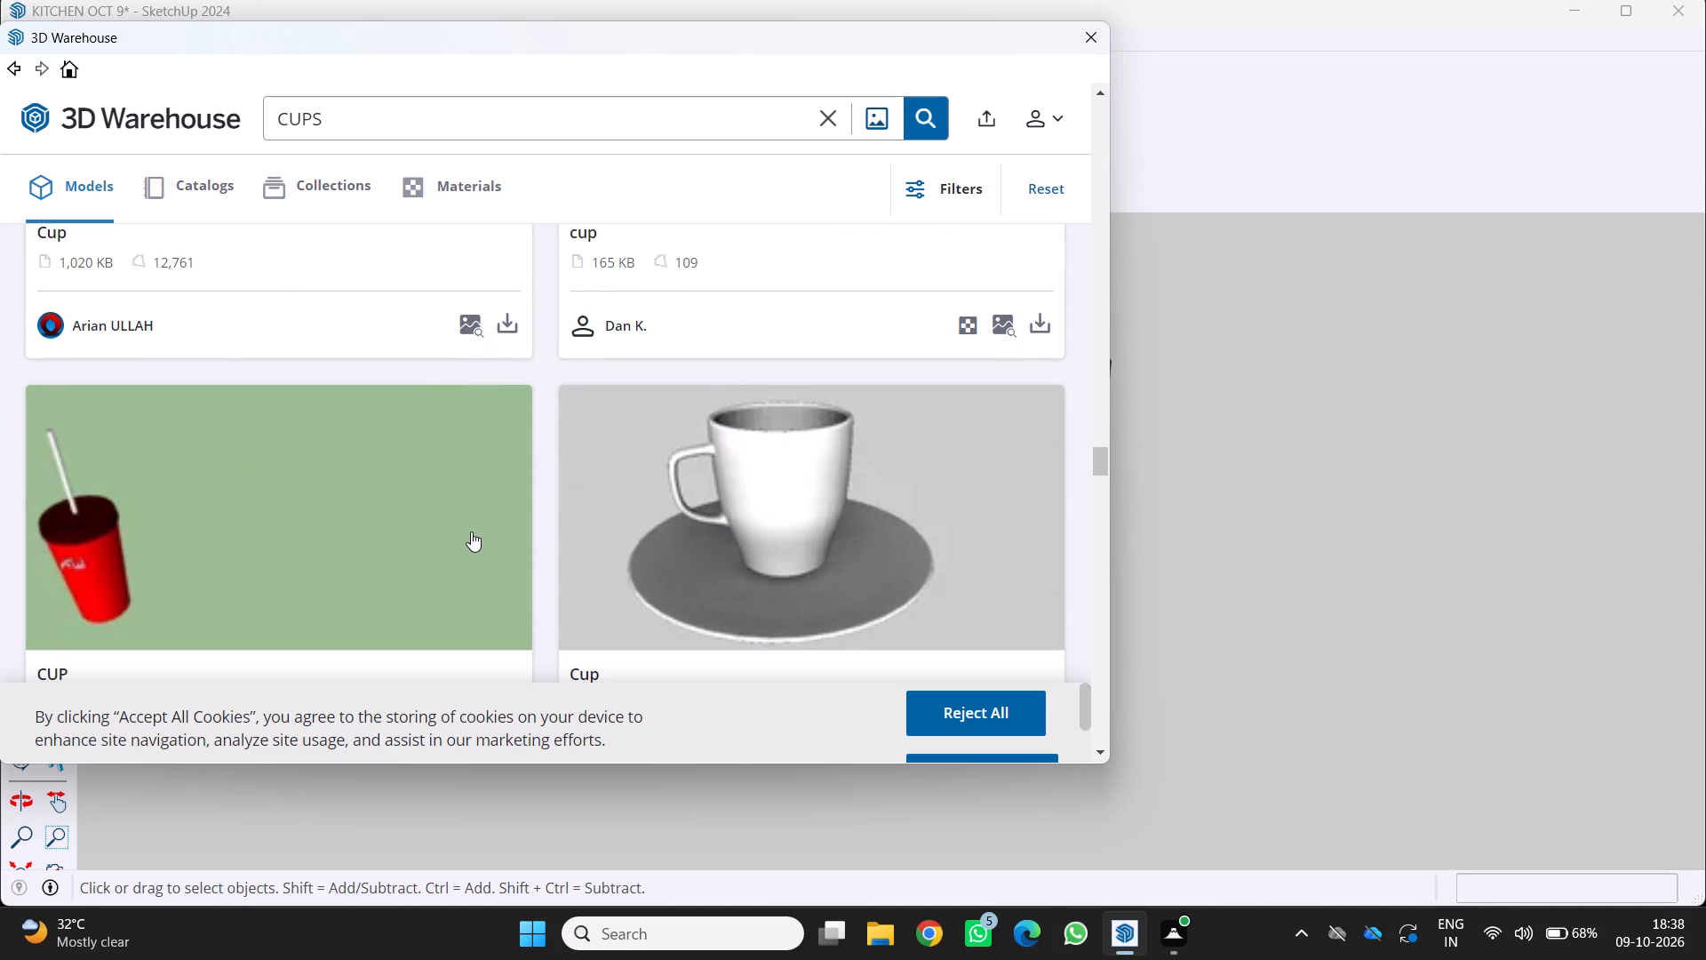
scroll(496, 564, down, 11)
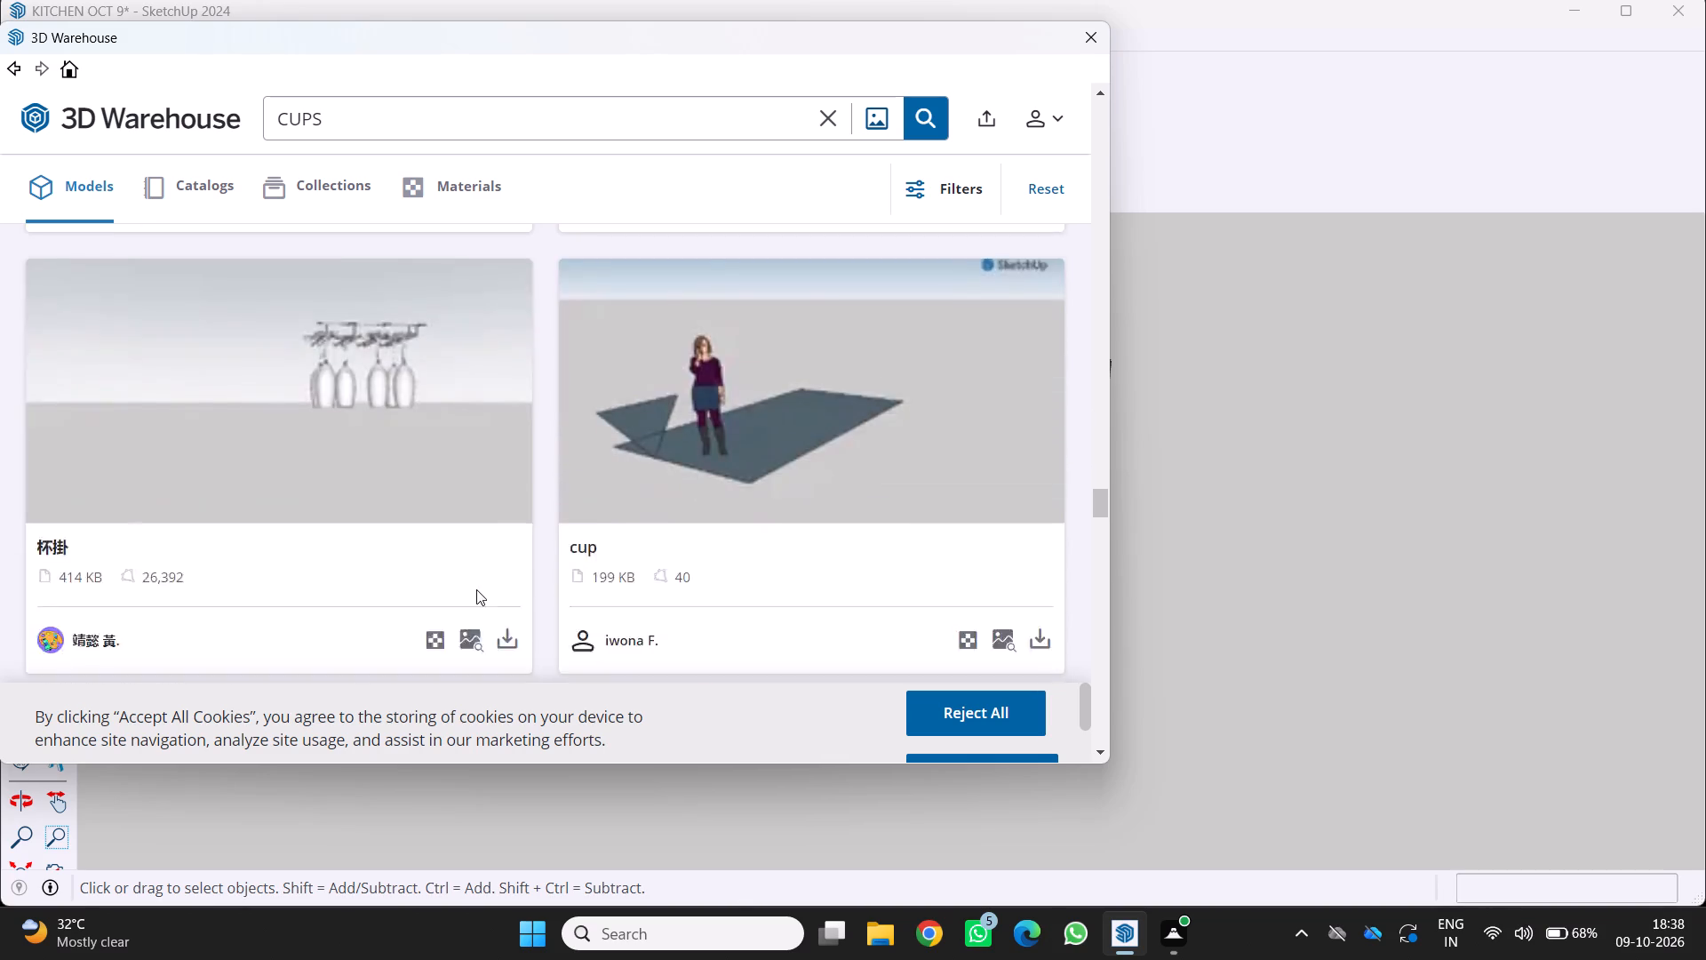
scroll(473, 585, down, 6)
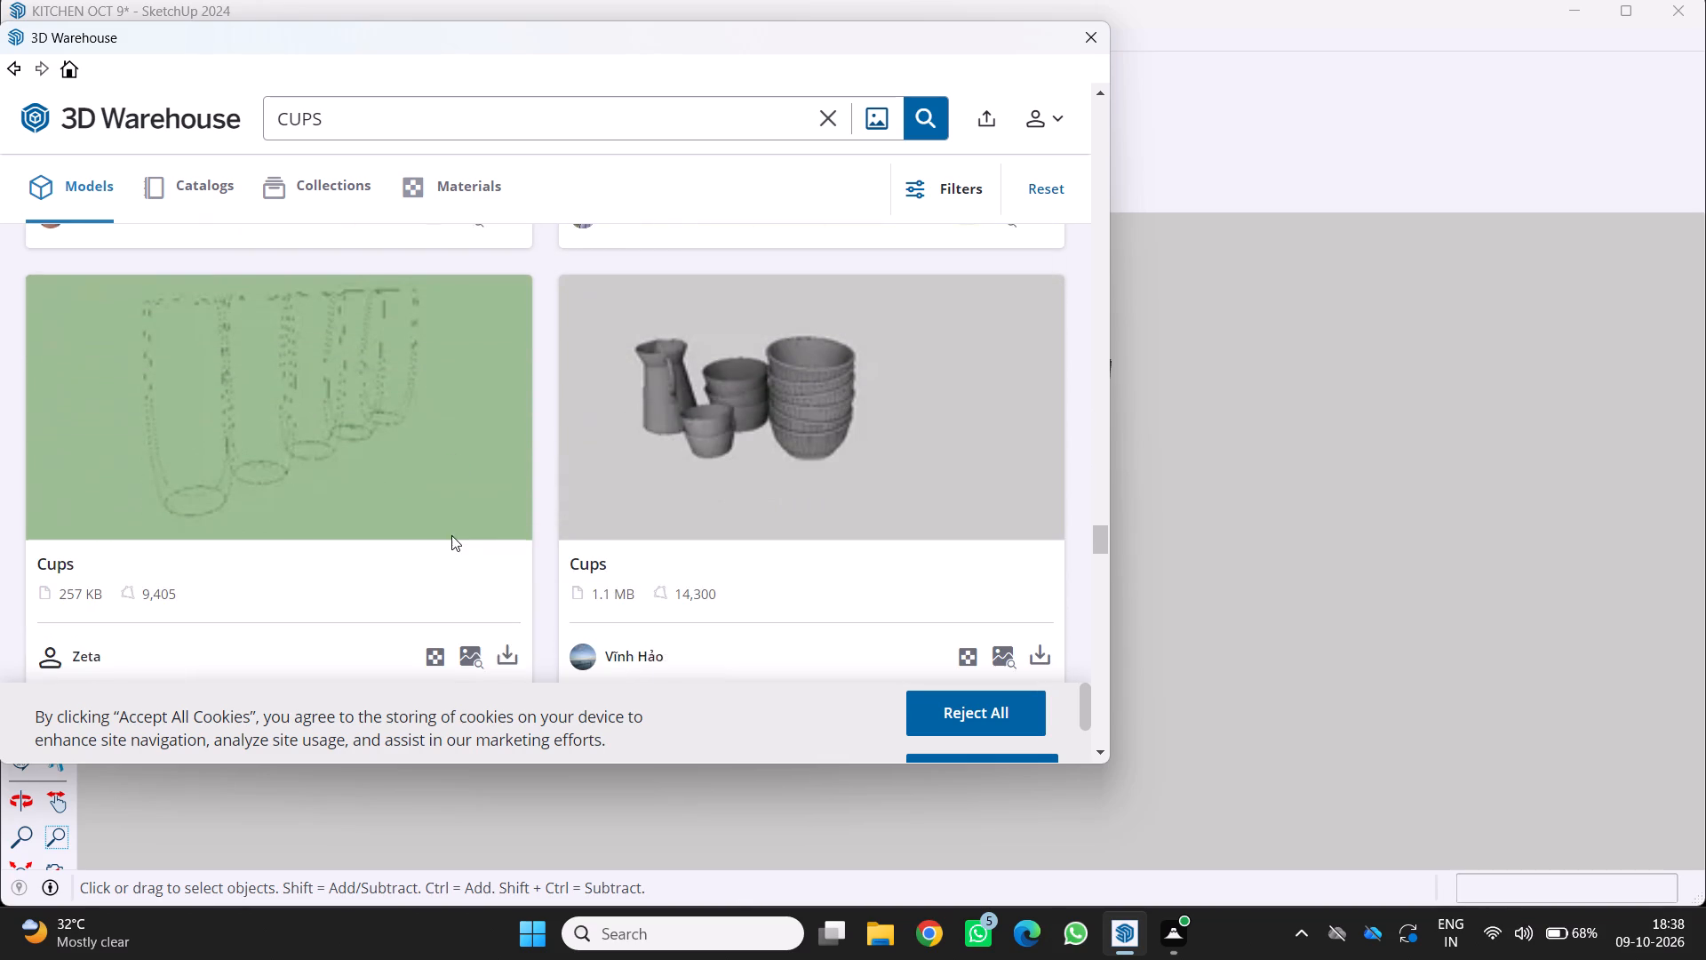
Load the Cups model with the jug and stacked bowls into the kitchen and place it on the countertop beside the sink.
click(1031, 652)
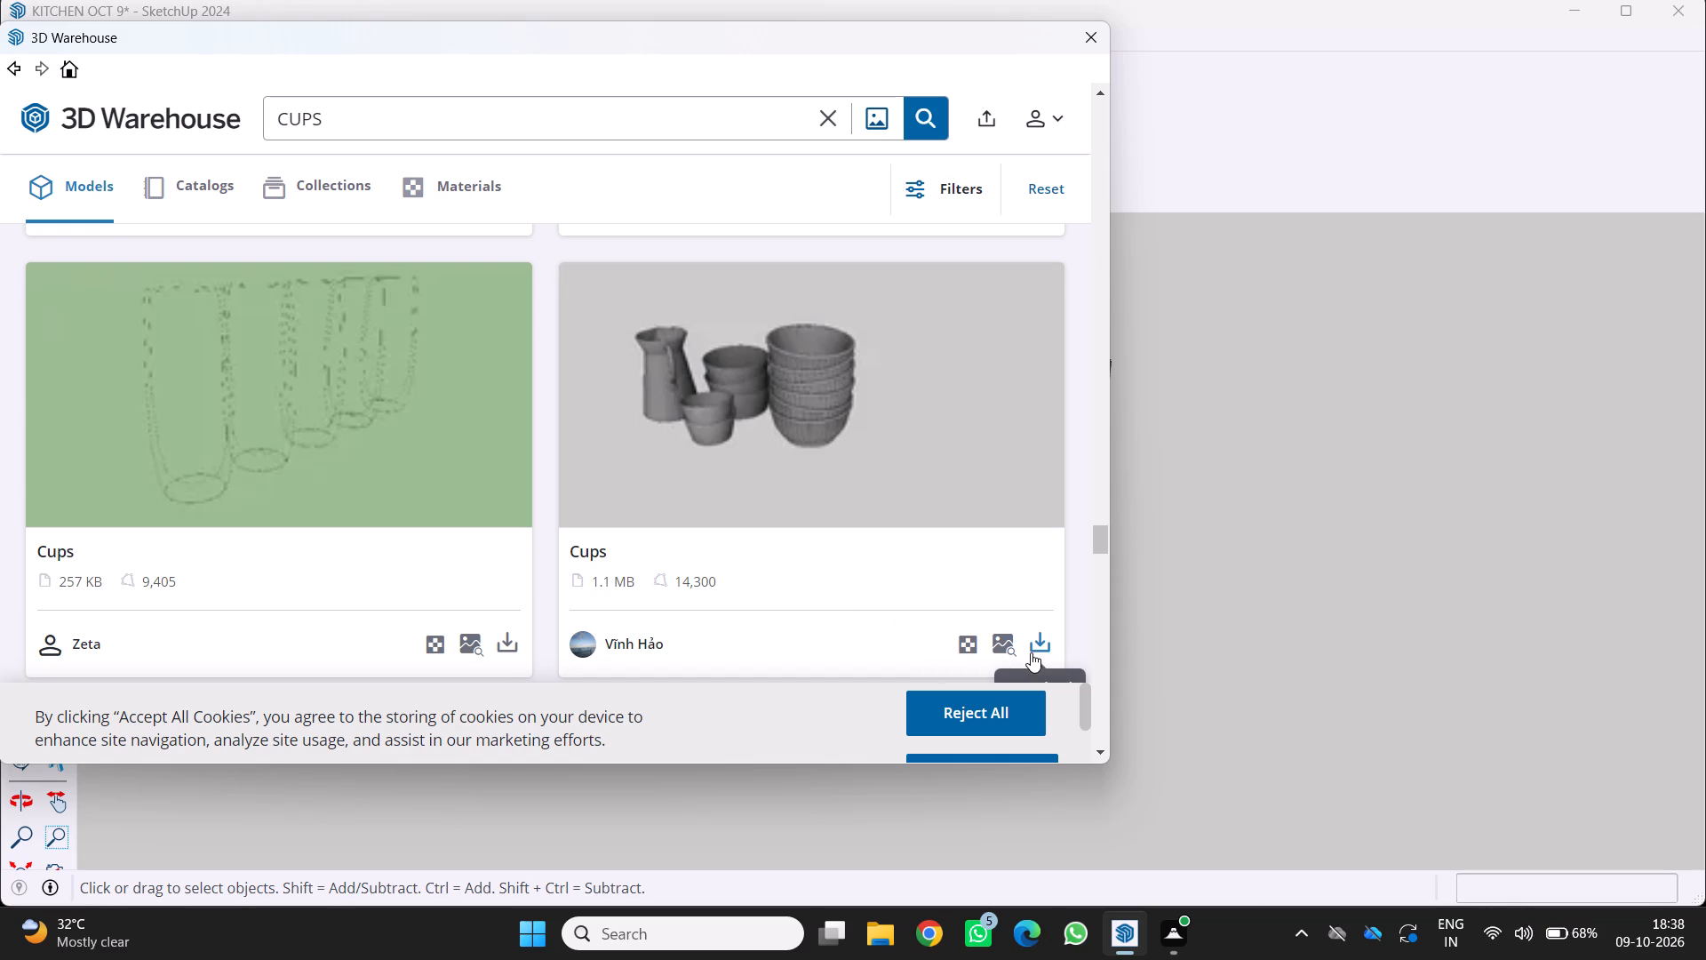
click(466, 441)
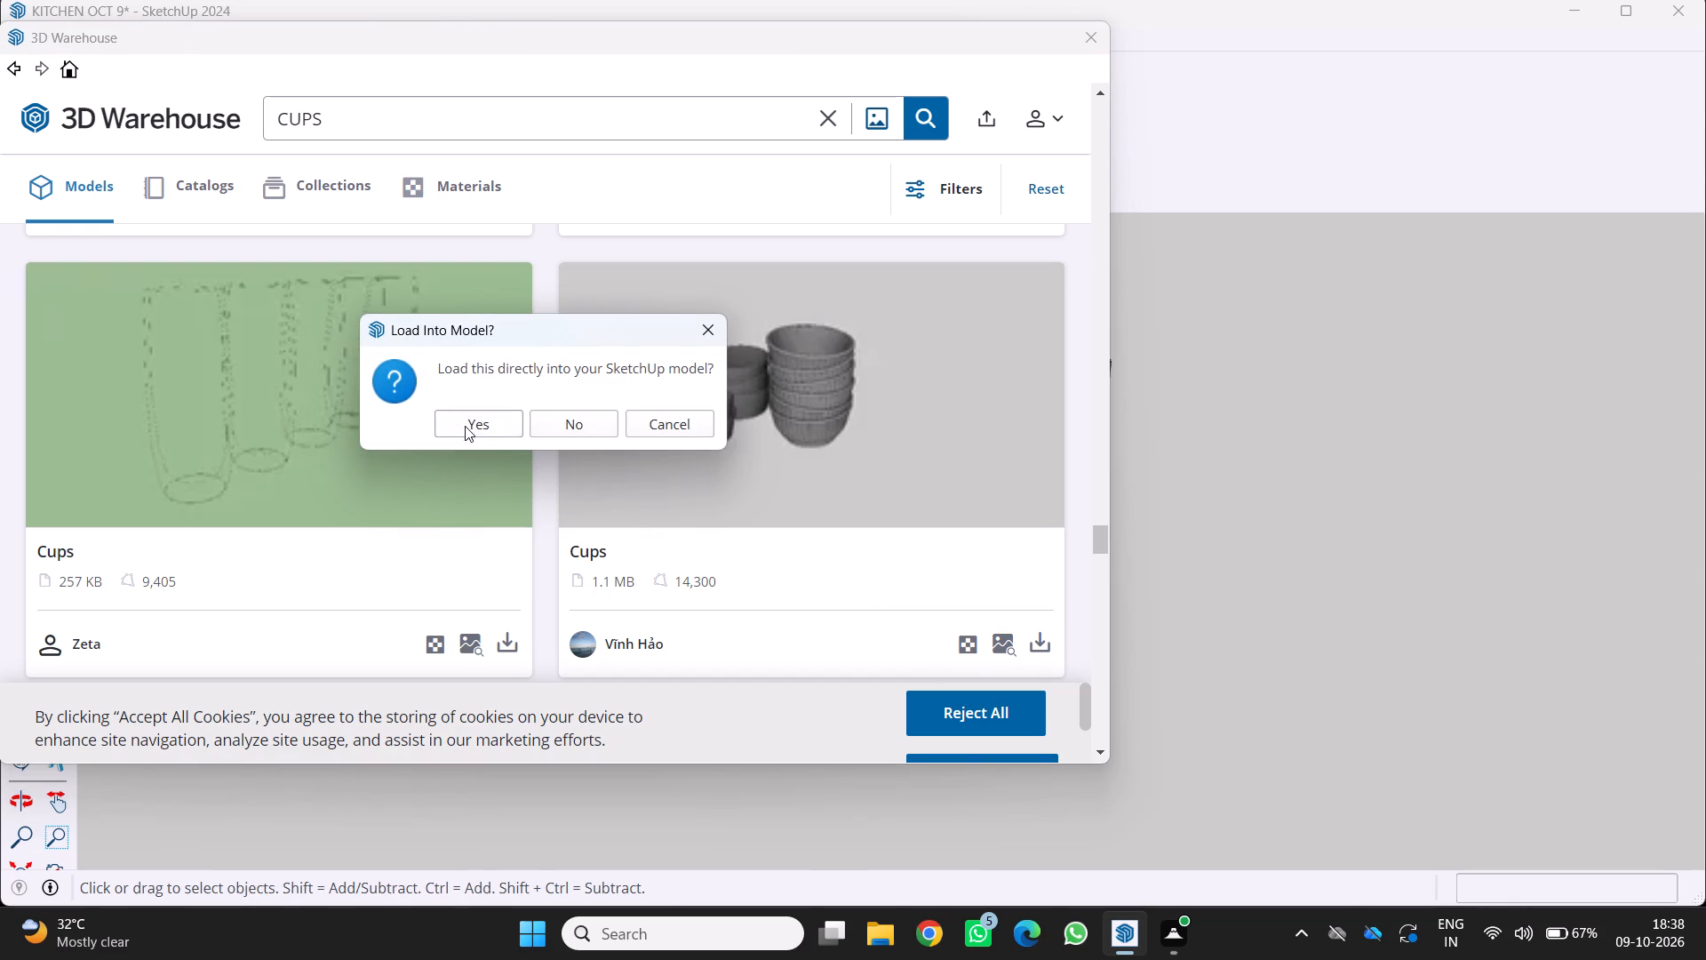
click(465, 426)
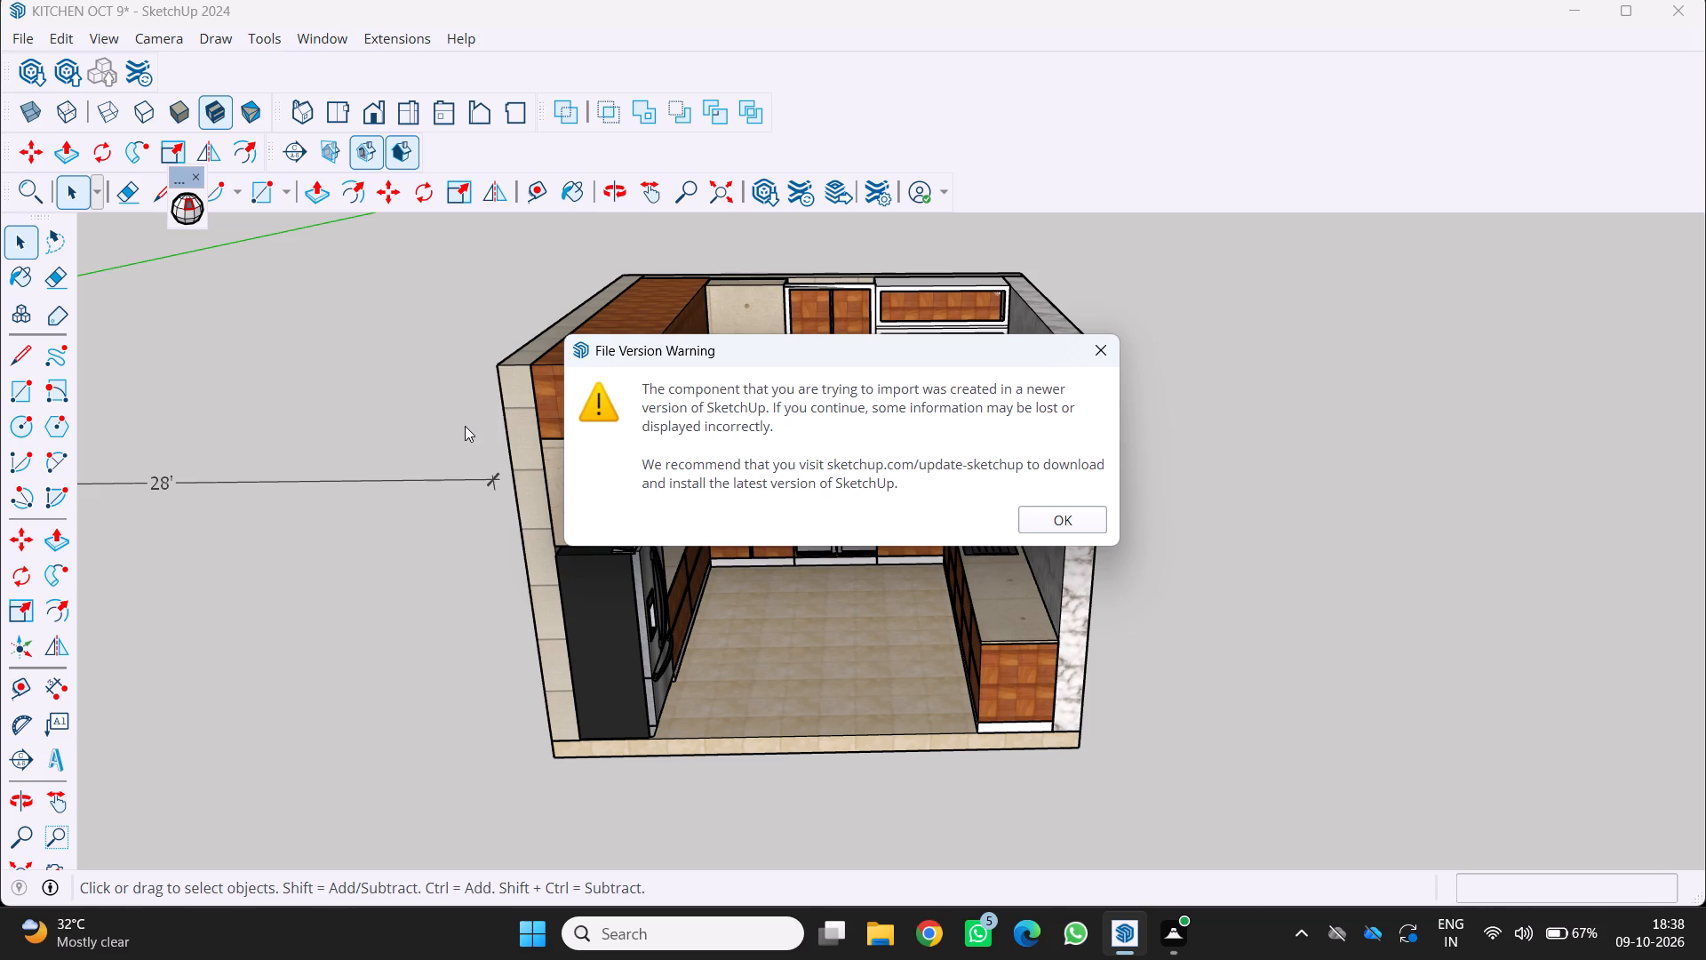
click(1061, 528)
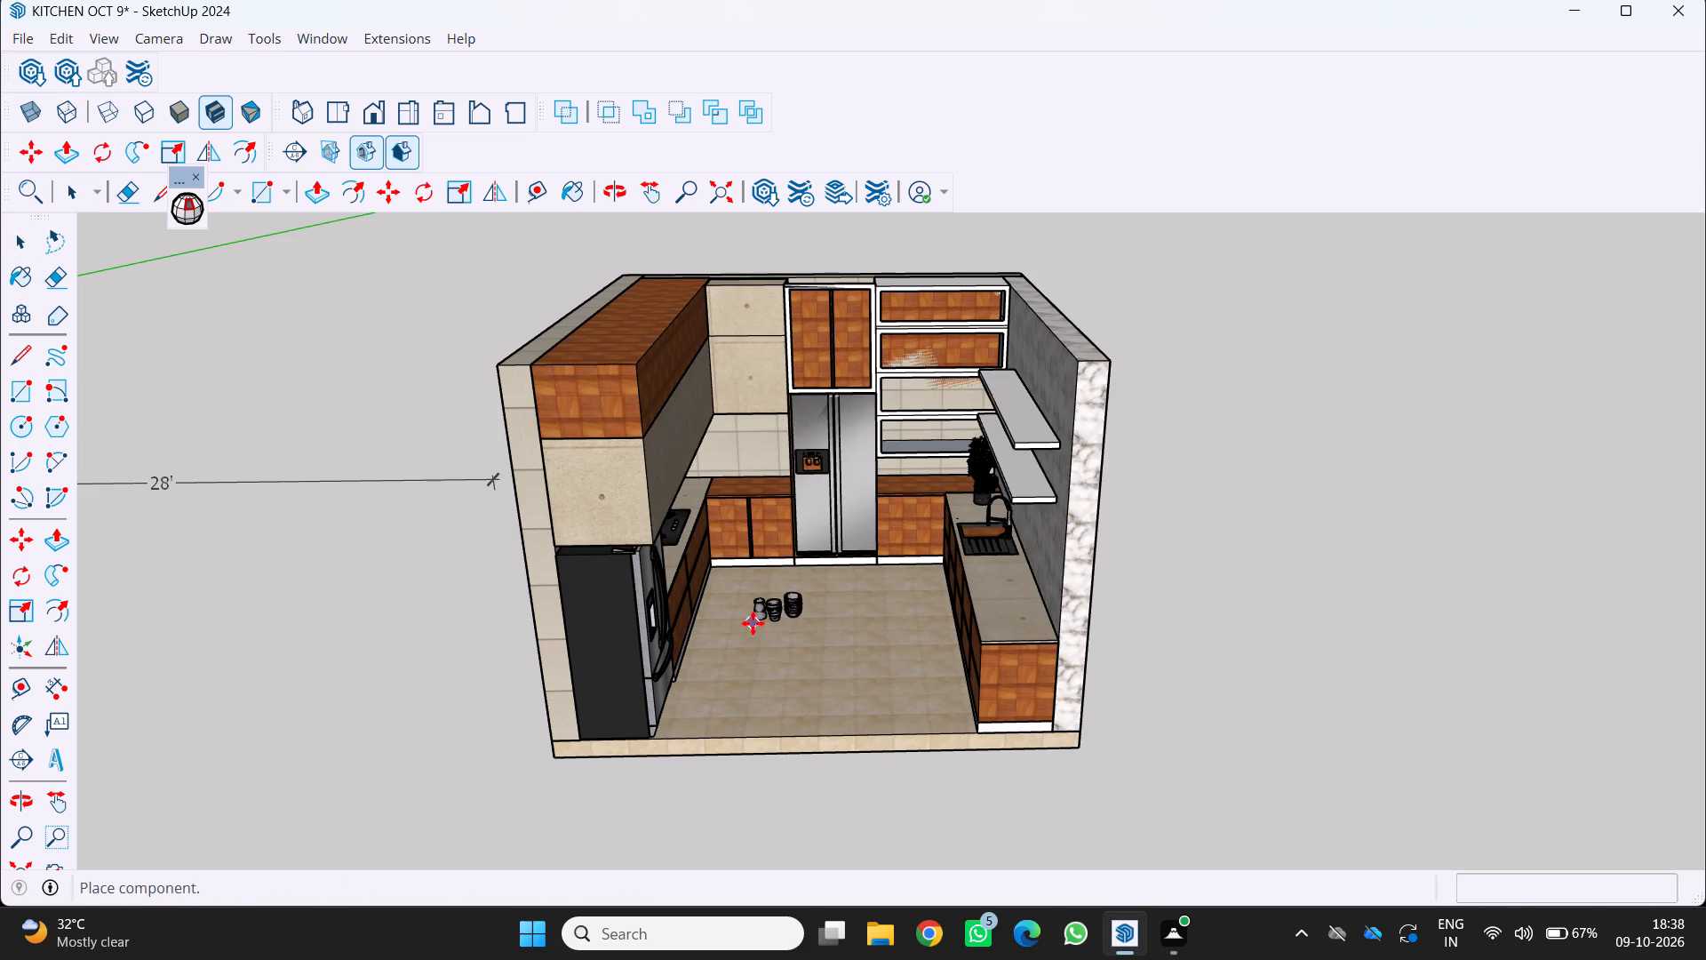
scroll(953, 588, up, 2)
scroll(1030, 687, up, 1)
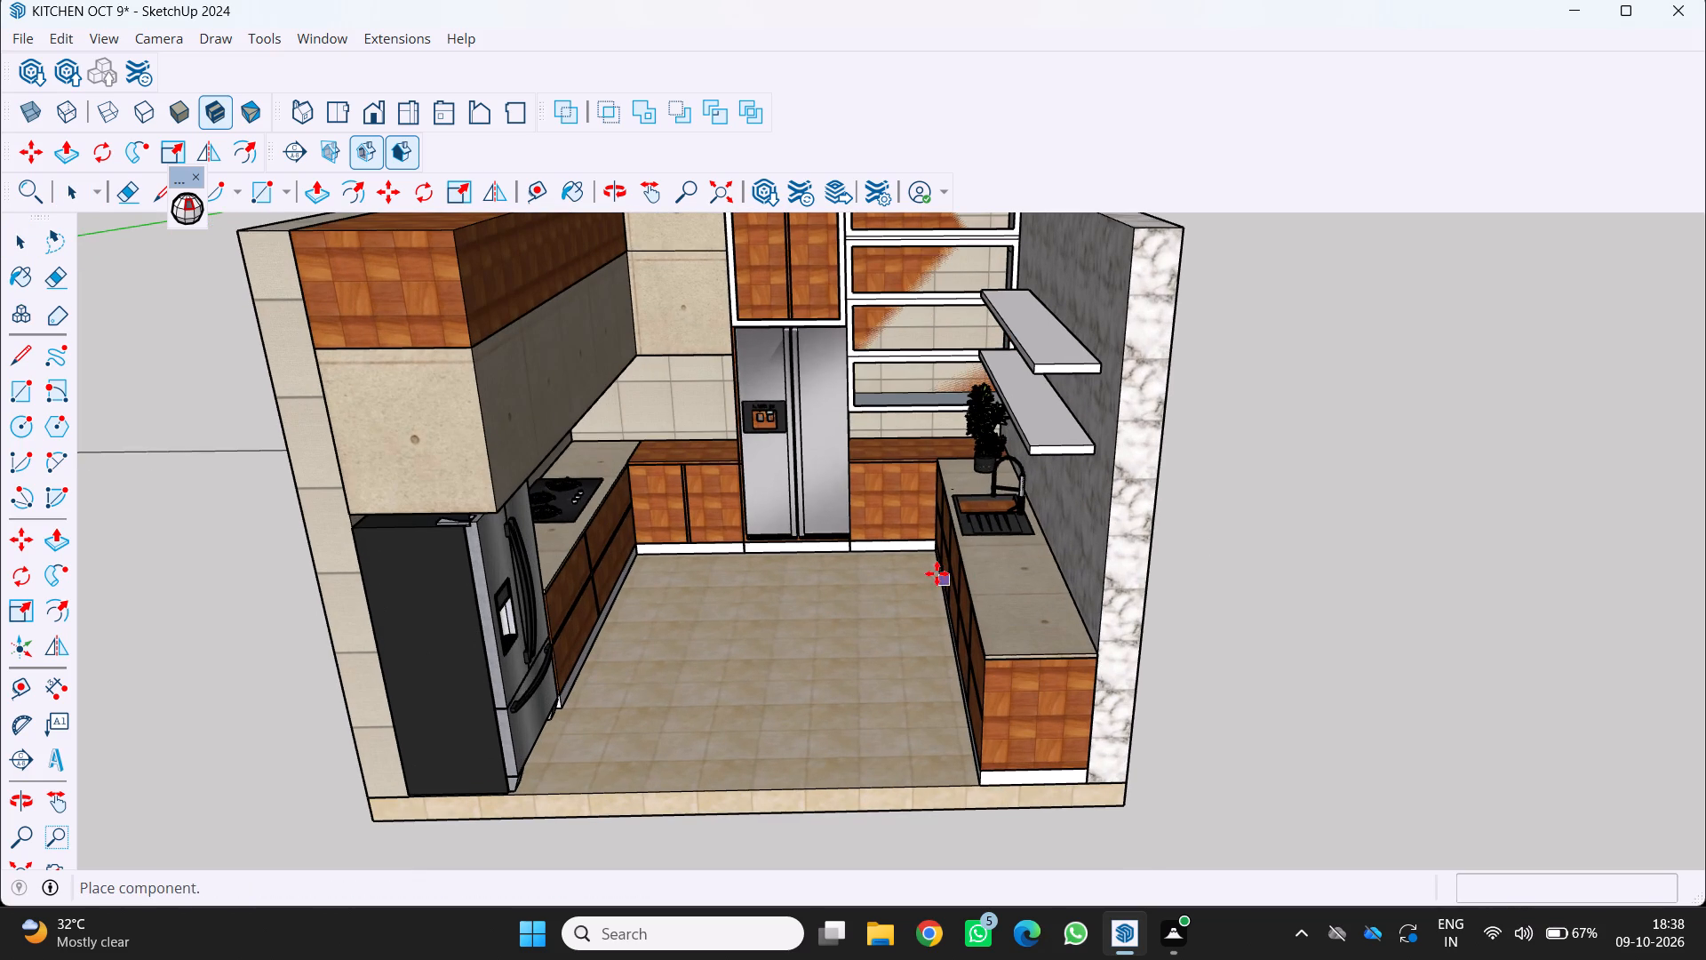
middle_drag(953, 582, 1069, 657)
scroll(1090, 632, up, 1)
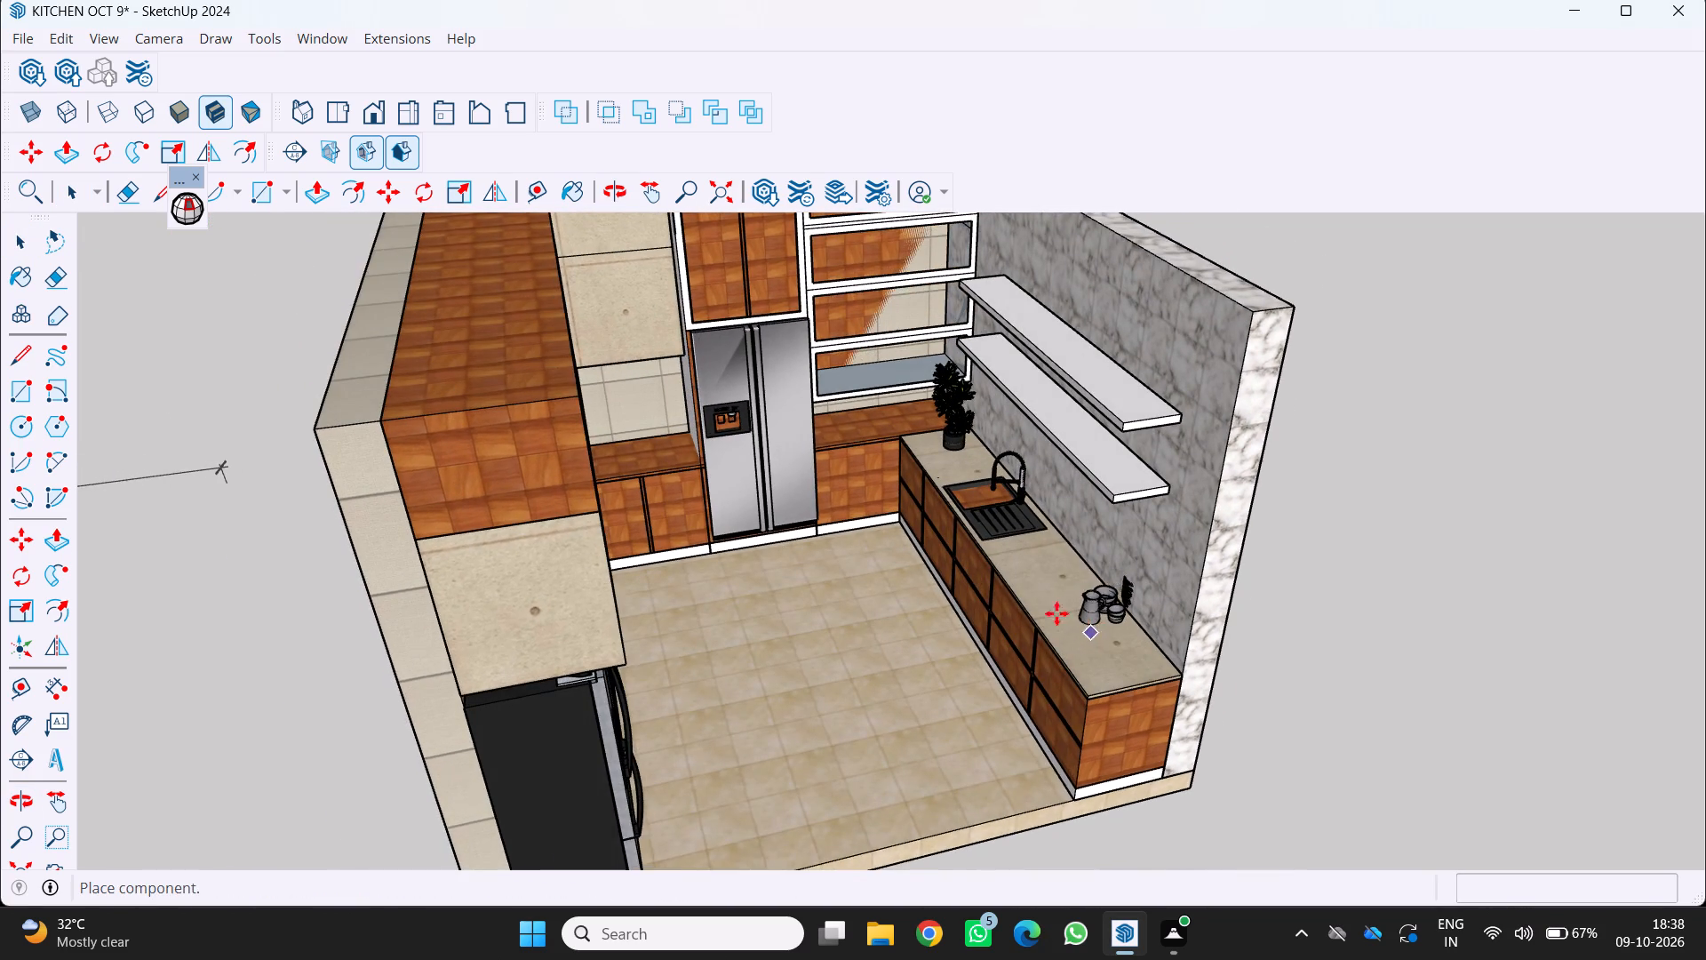
scroll(1012, 603, up, 4)
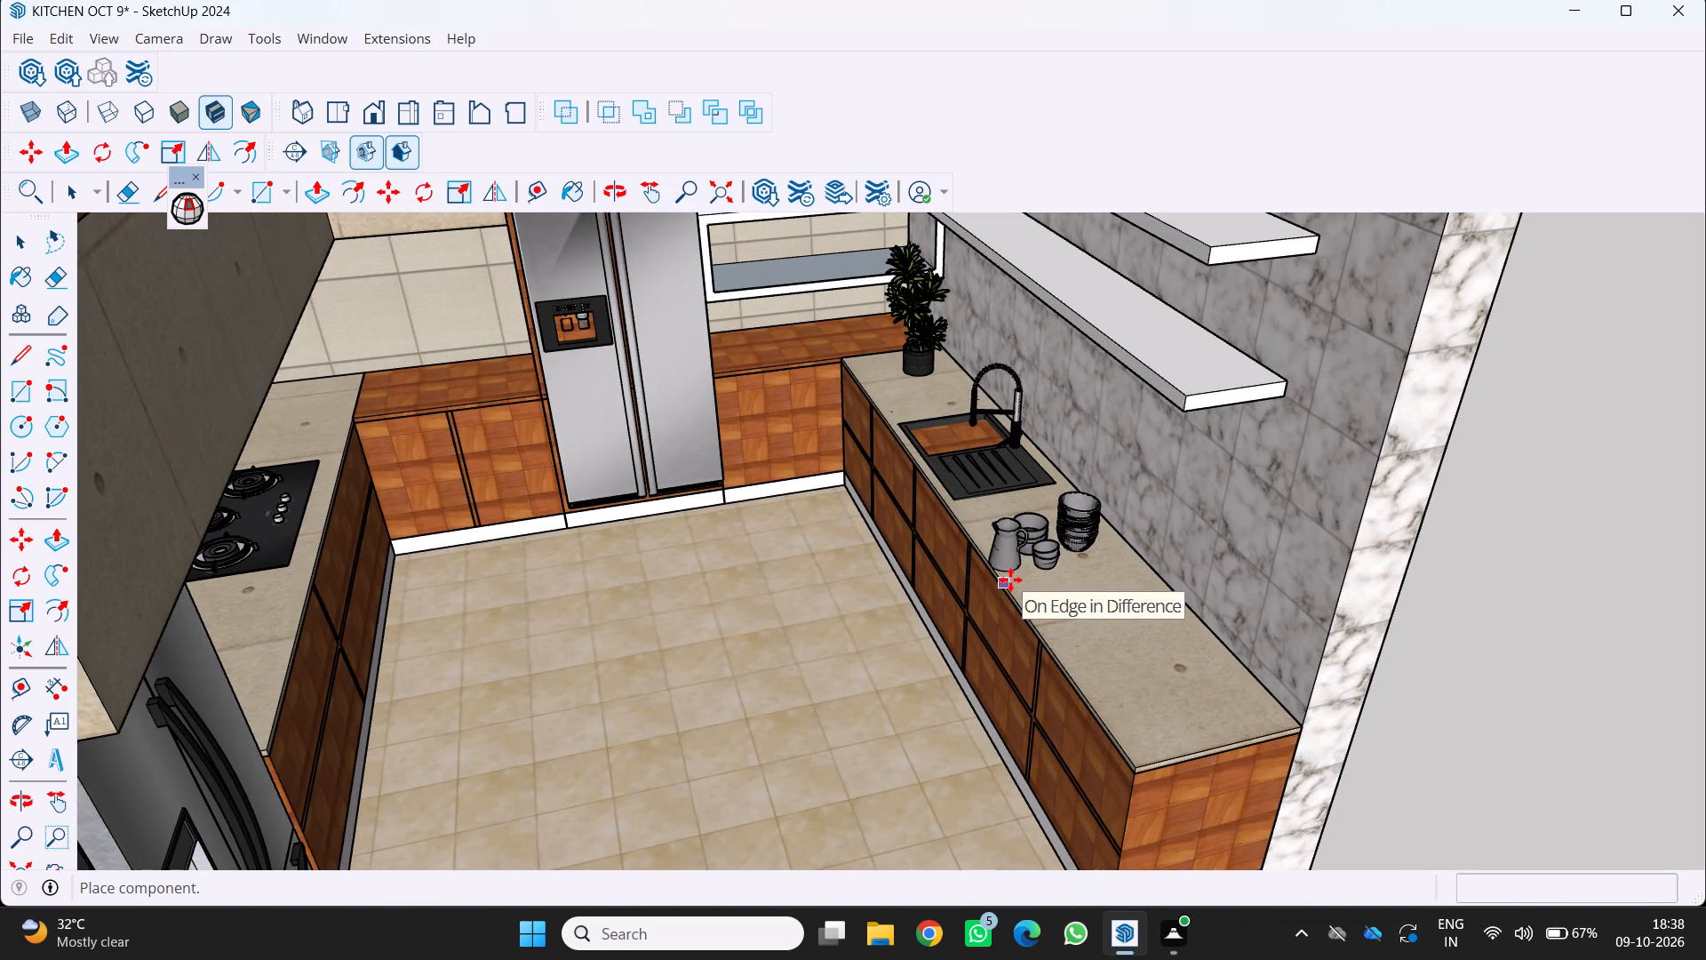
click(1010, 580)
key(space)
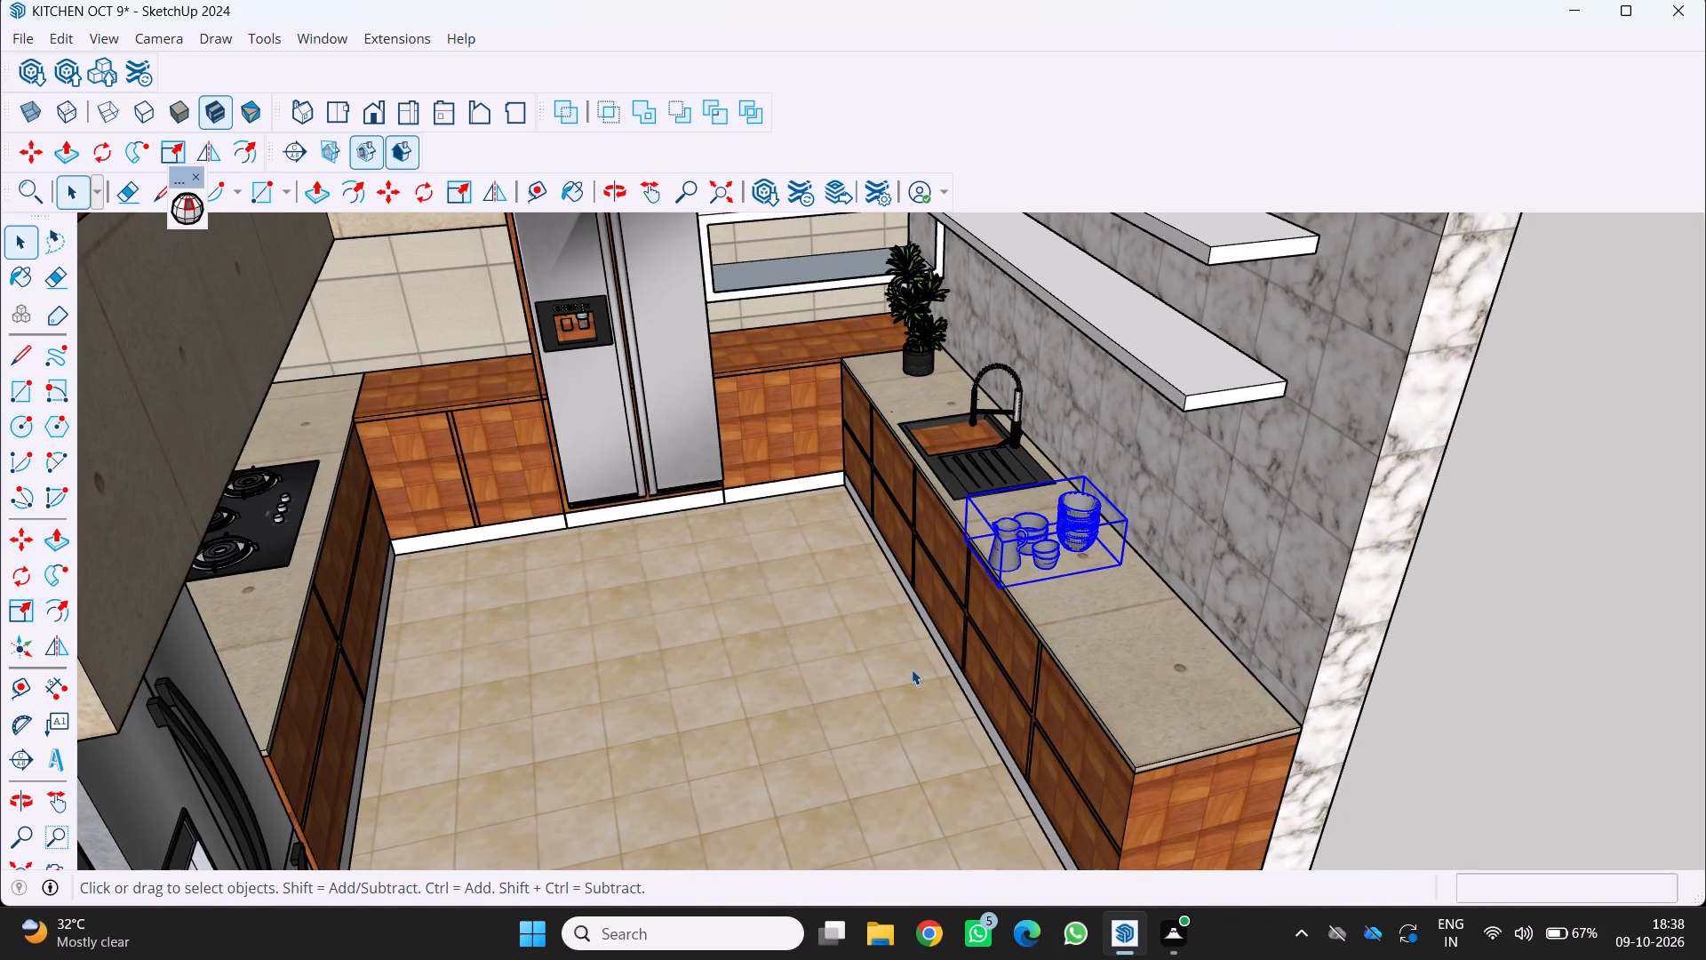
click(912, 669)
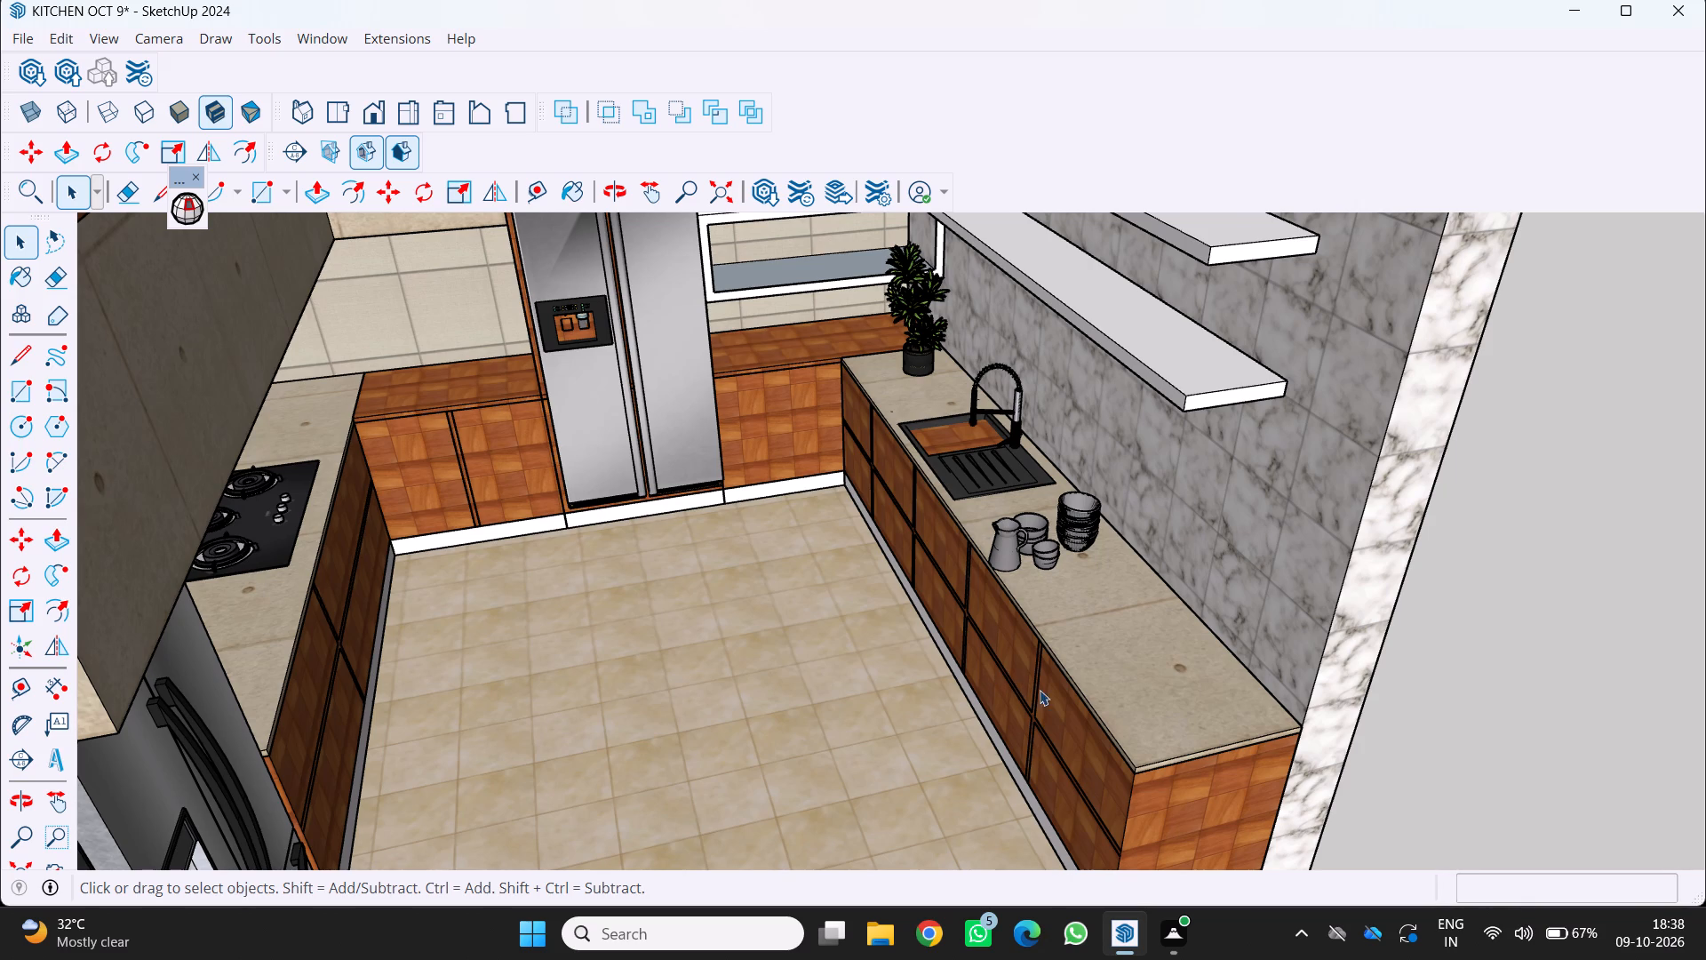
Examine the placed cups, the sink counter and the wall shelves from above and from the open front.
scroll(1016, 555, down, 2)
middle_drag(1017, 555, 1134, 615)
scroll(1109, 596, down, 1)
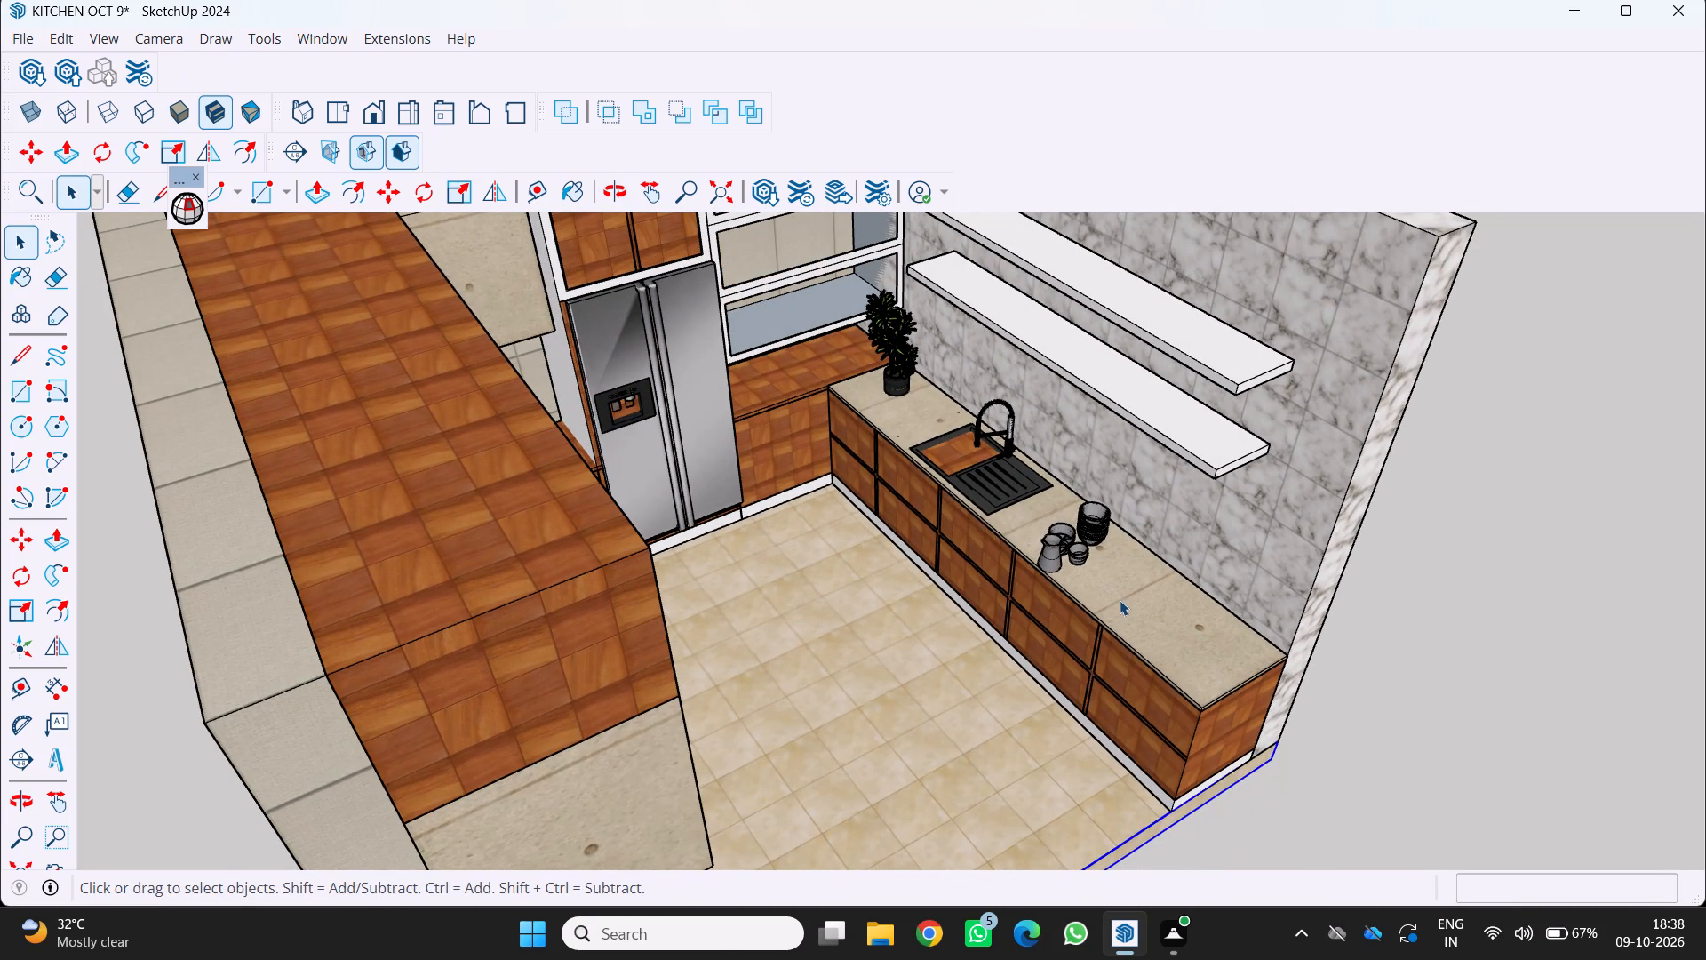
scroll(1112, 597, down, 1)
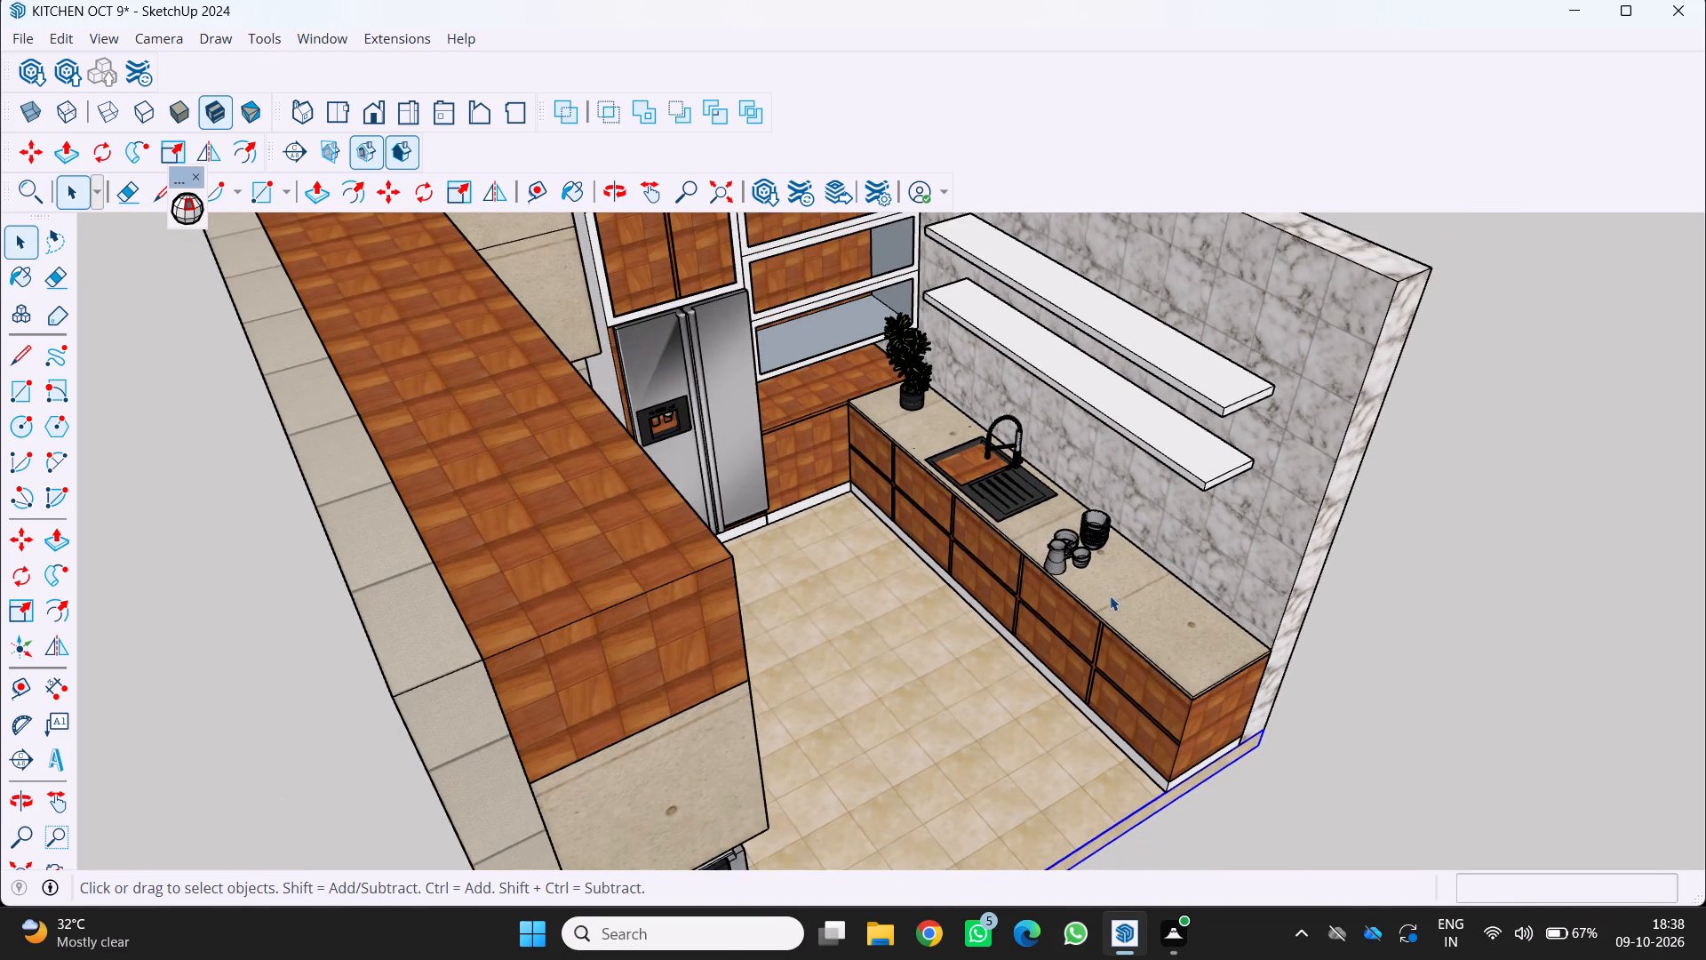
middle_drag(1119, 600, 1184, 628)
scroll(1056, 523, down, 2)
middle_drag(1044, 518, 1030, 379)
scroll(1100, 372, up, 3)
middle_drag(1096, 365, 1107, 368)
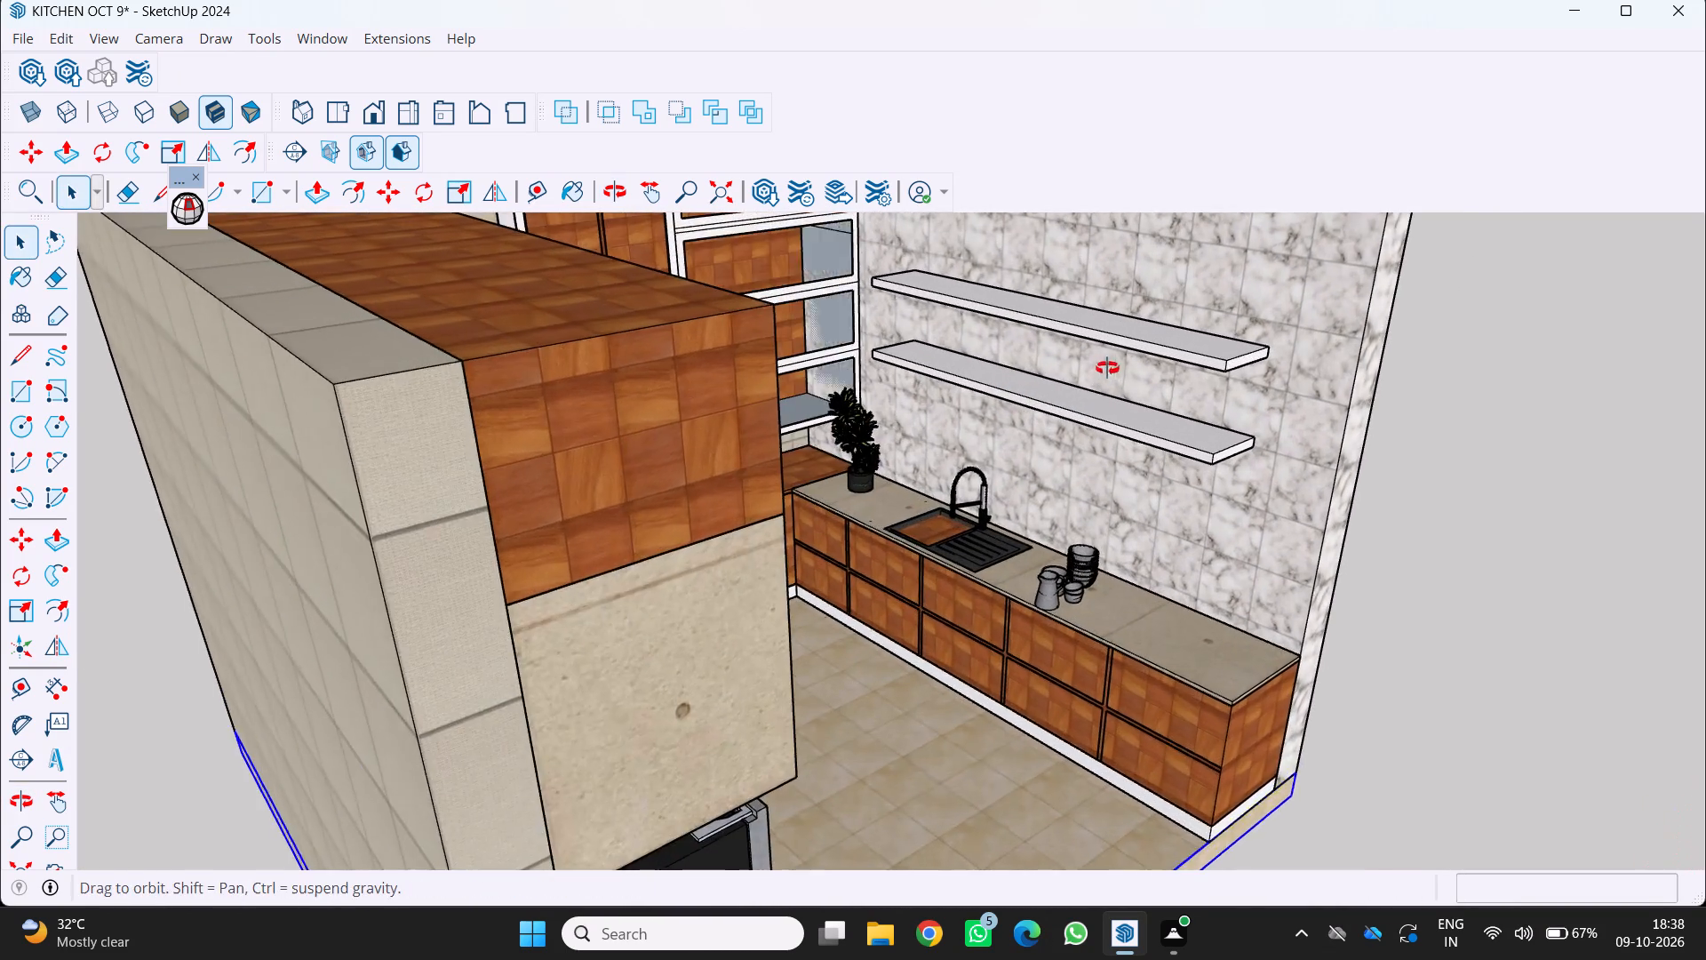
middle_drag(1107, 368, 1155, 430)
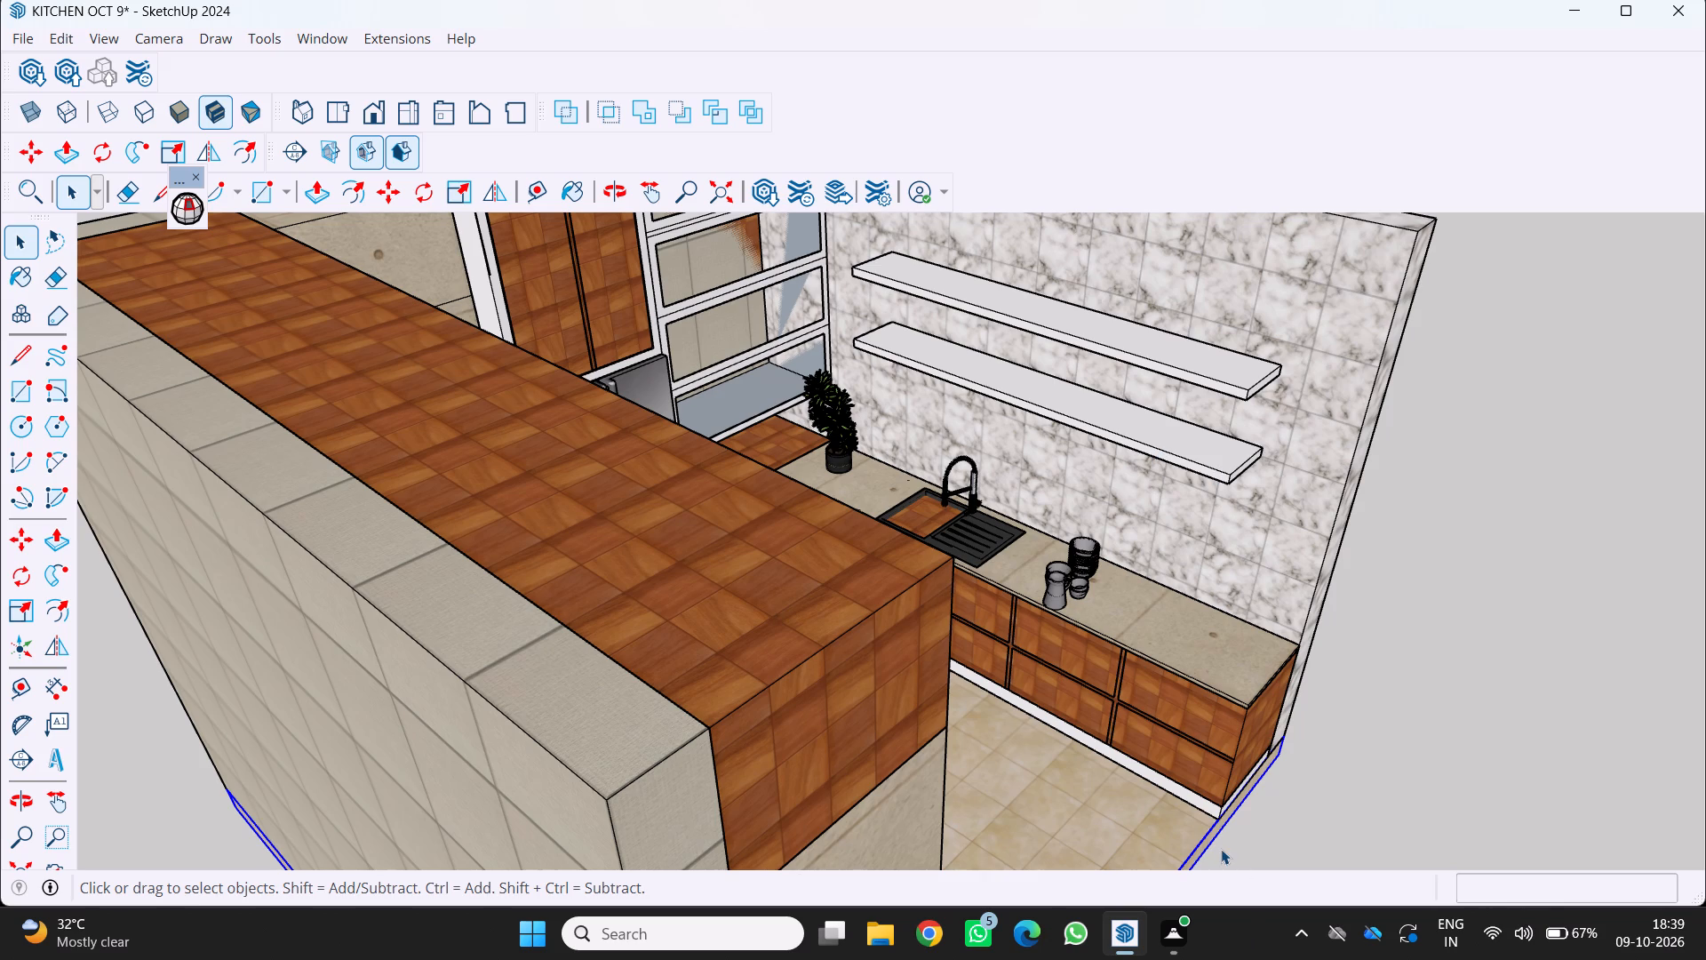
scroll(1192, 862, down, 1)
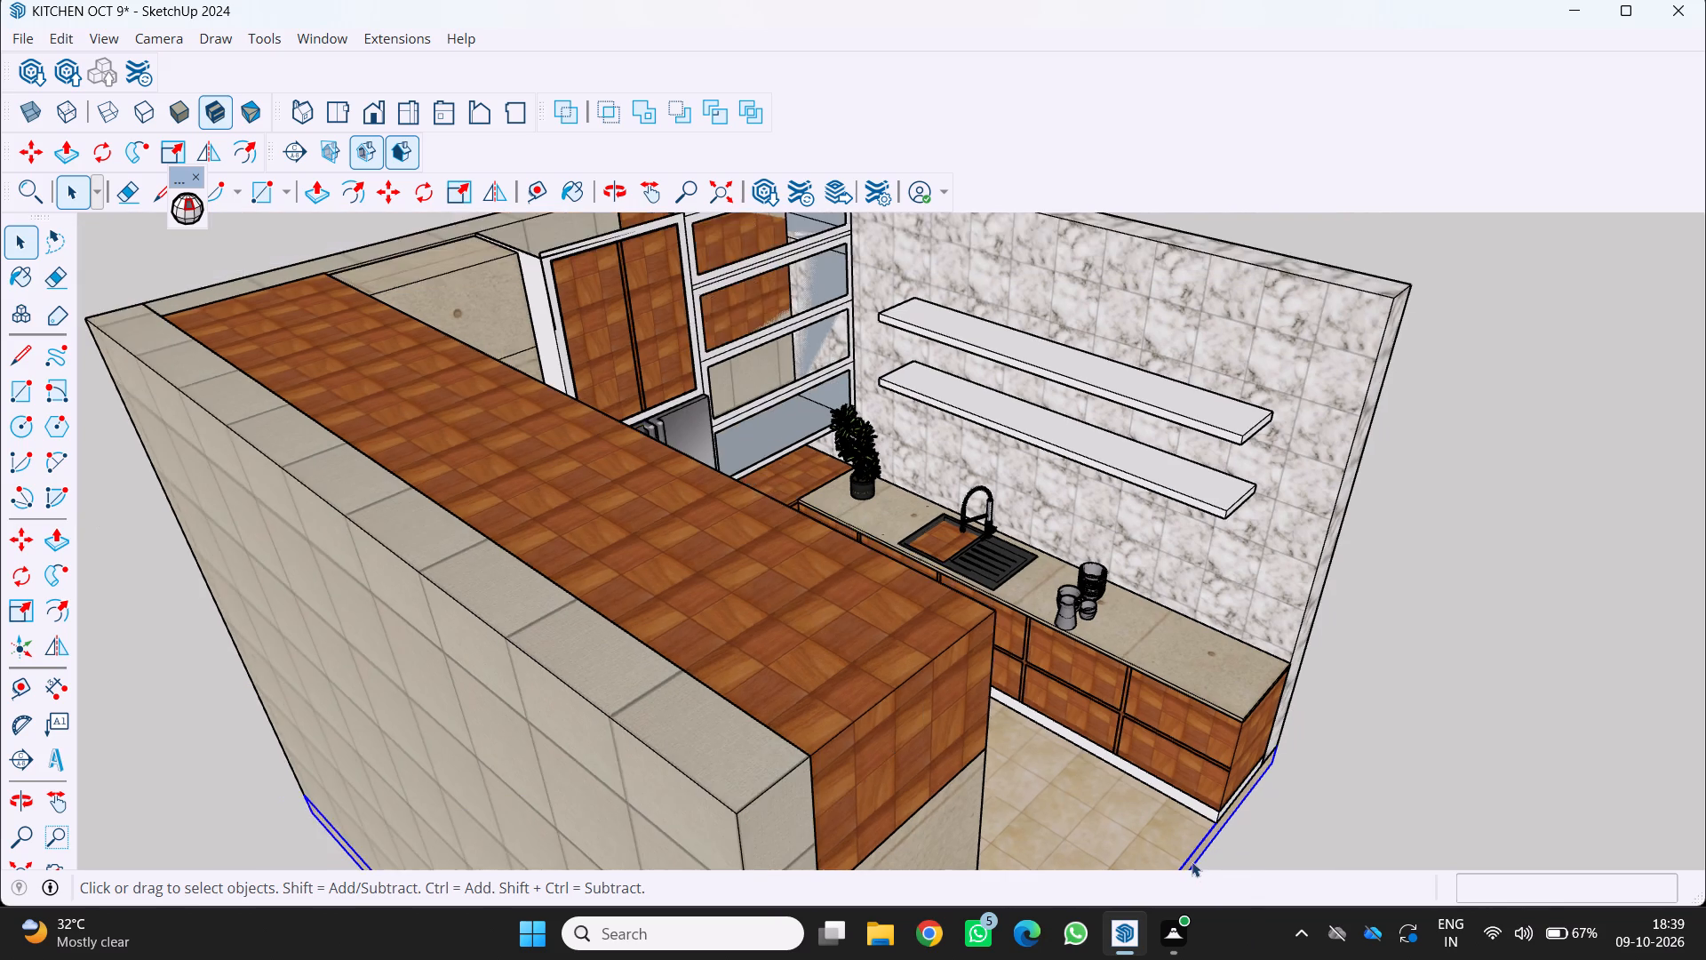
middle_drag(1192, 861, 1026, 718)
scroll(1016, 721, down, 2)
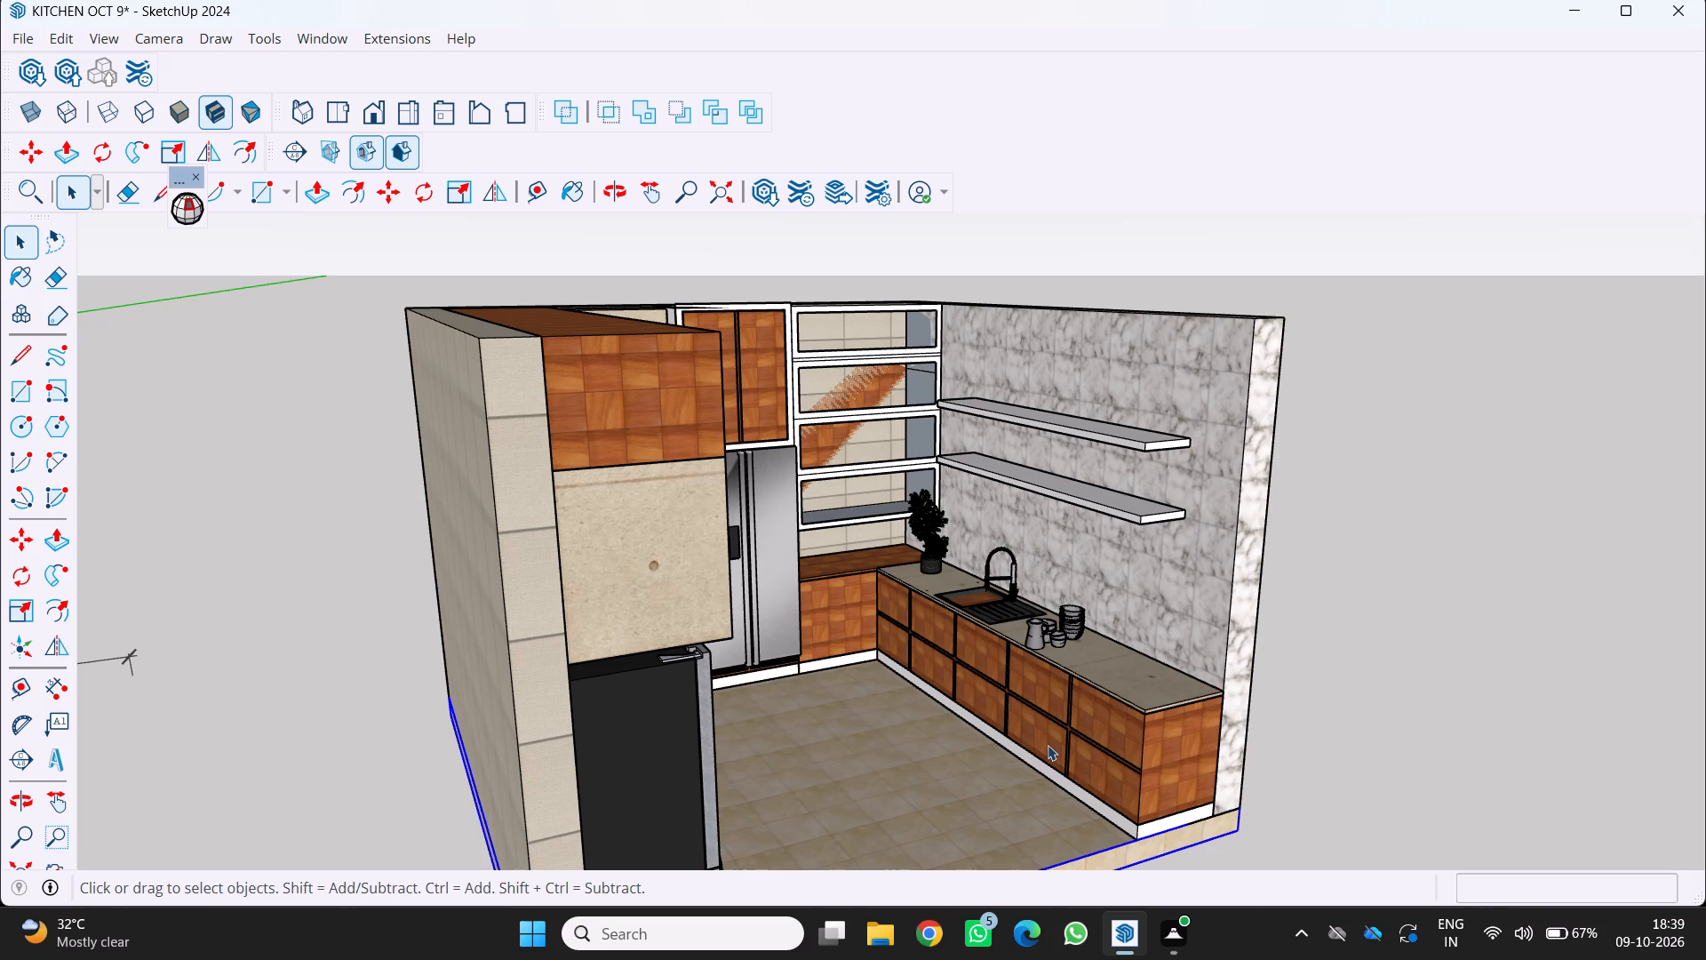
scroll(1024, 777, down, 1)
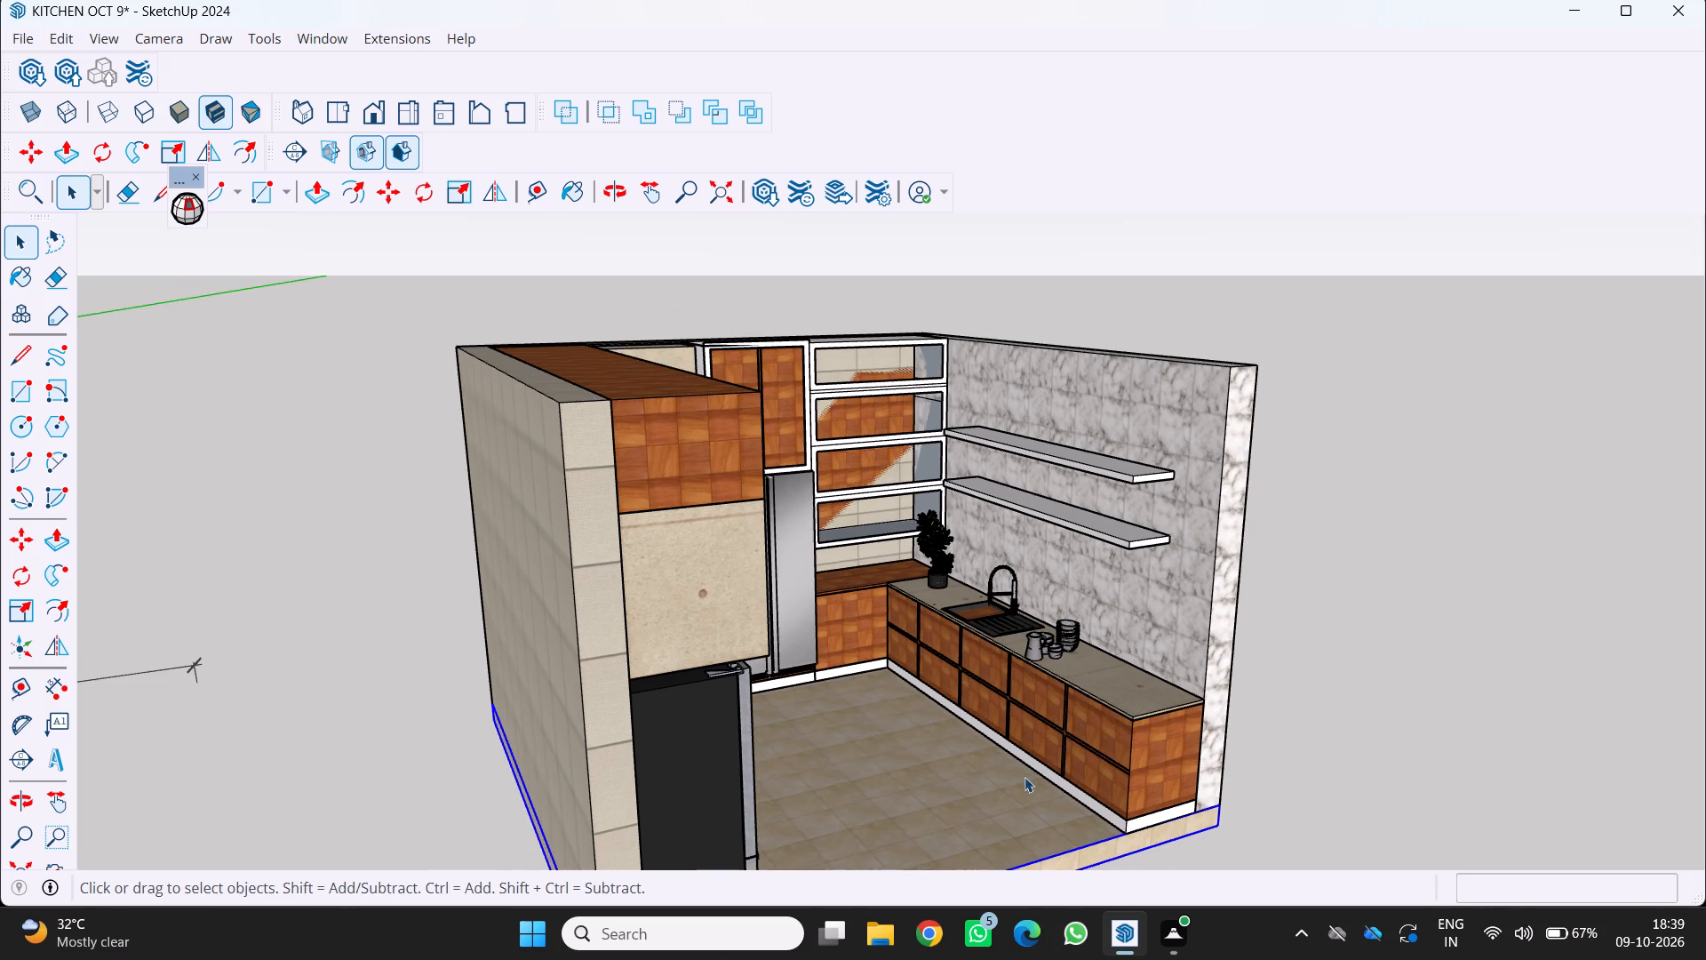
middle_drag(1034, 730, 929, 642)
scroll(947, 664, up, 2)
middle_drag(946, 664, 975, 757)
scroll(968, 758, down, 1)
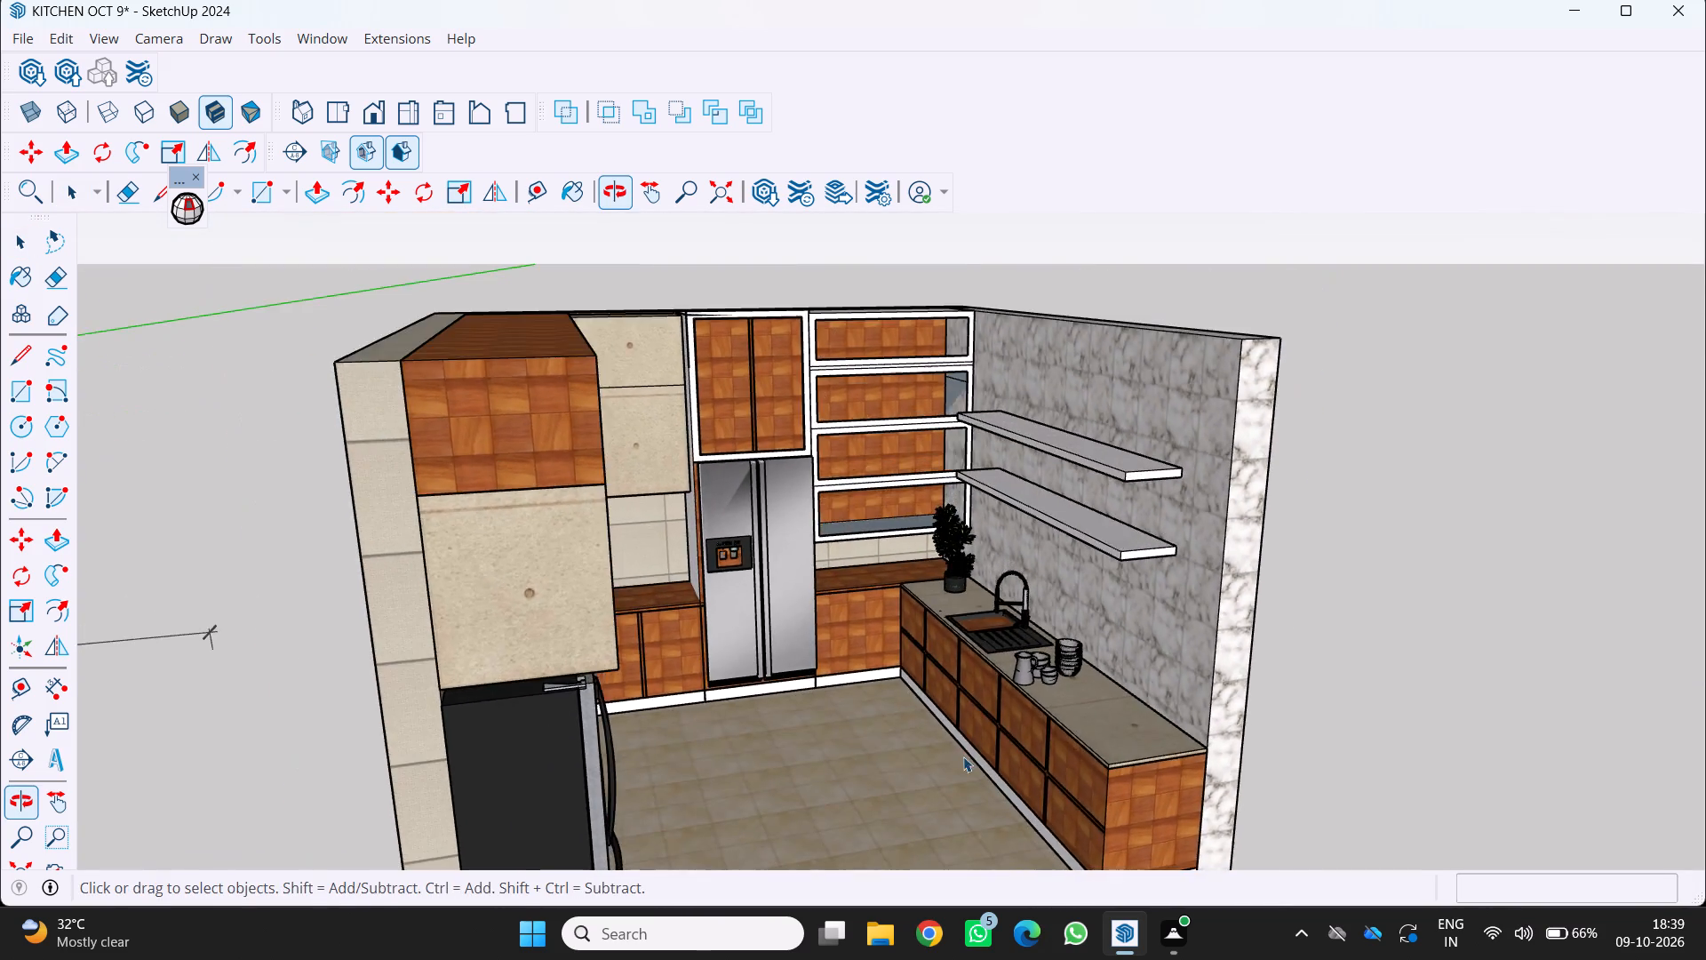
scroll(963, 756, down, 3)
middle_drag(937, 717, 827, 638)
middle_drag(825, 638, 800, 637)
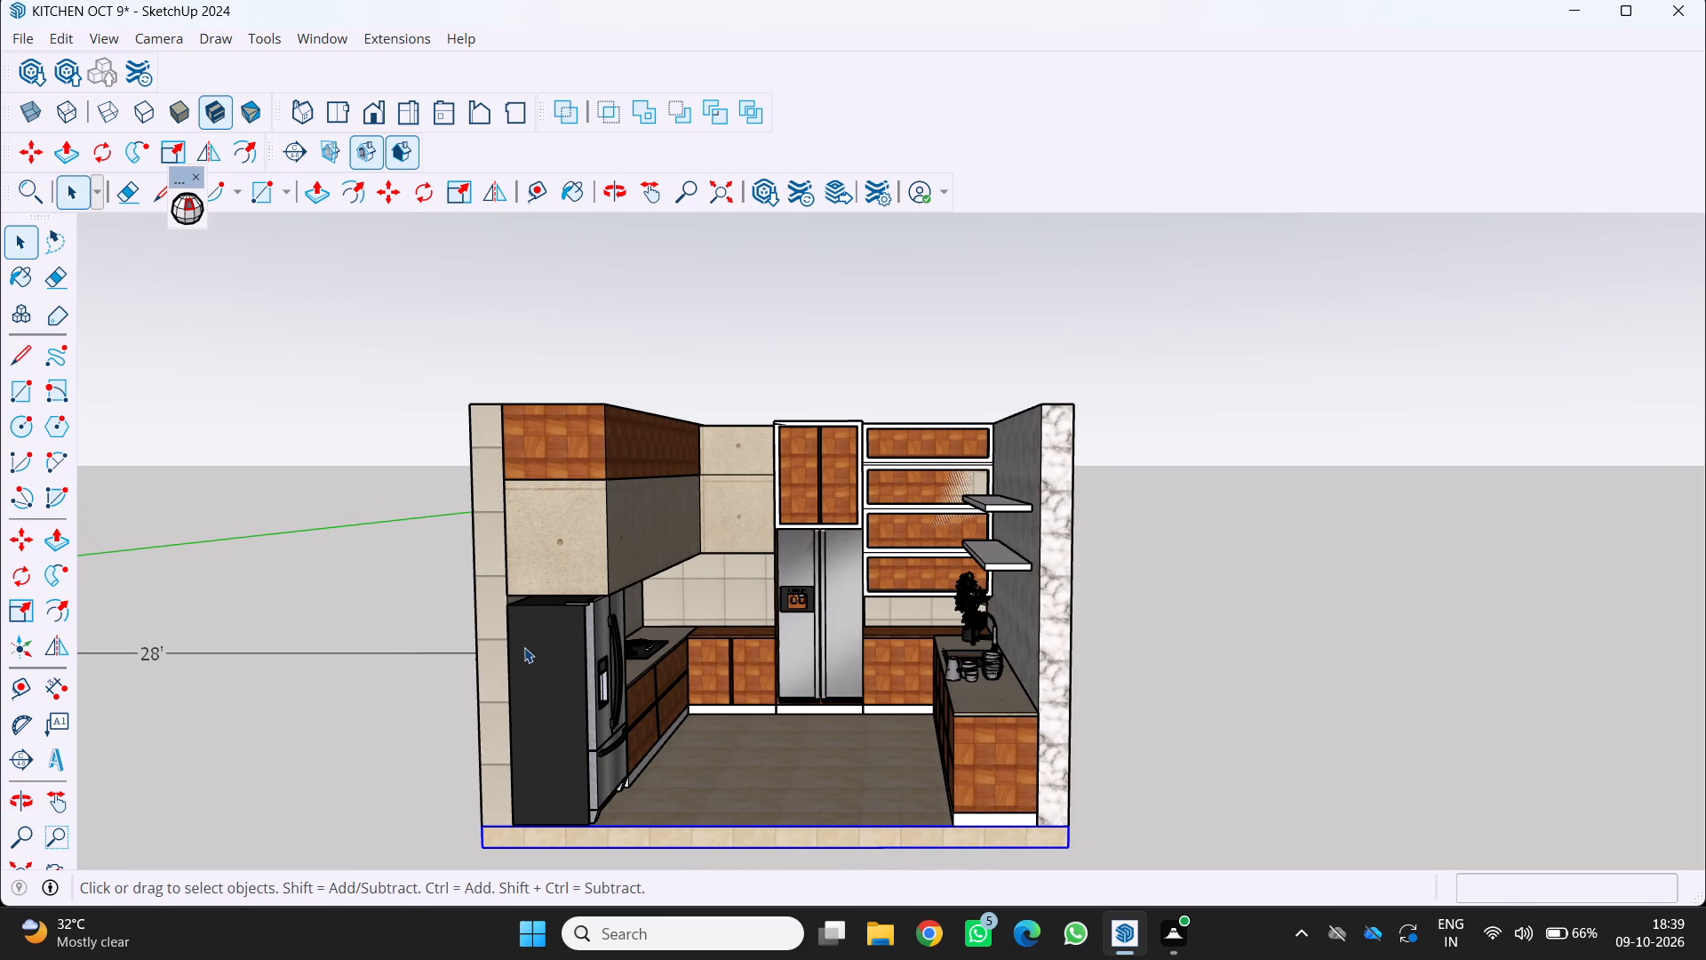
Examine the whole kitchen from both sides, comparing the cabinets, fridges, open shelving and sink counter.
scroll(541, 535, down, 1)
middle_drag(571, 558, 610, 673)
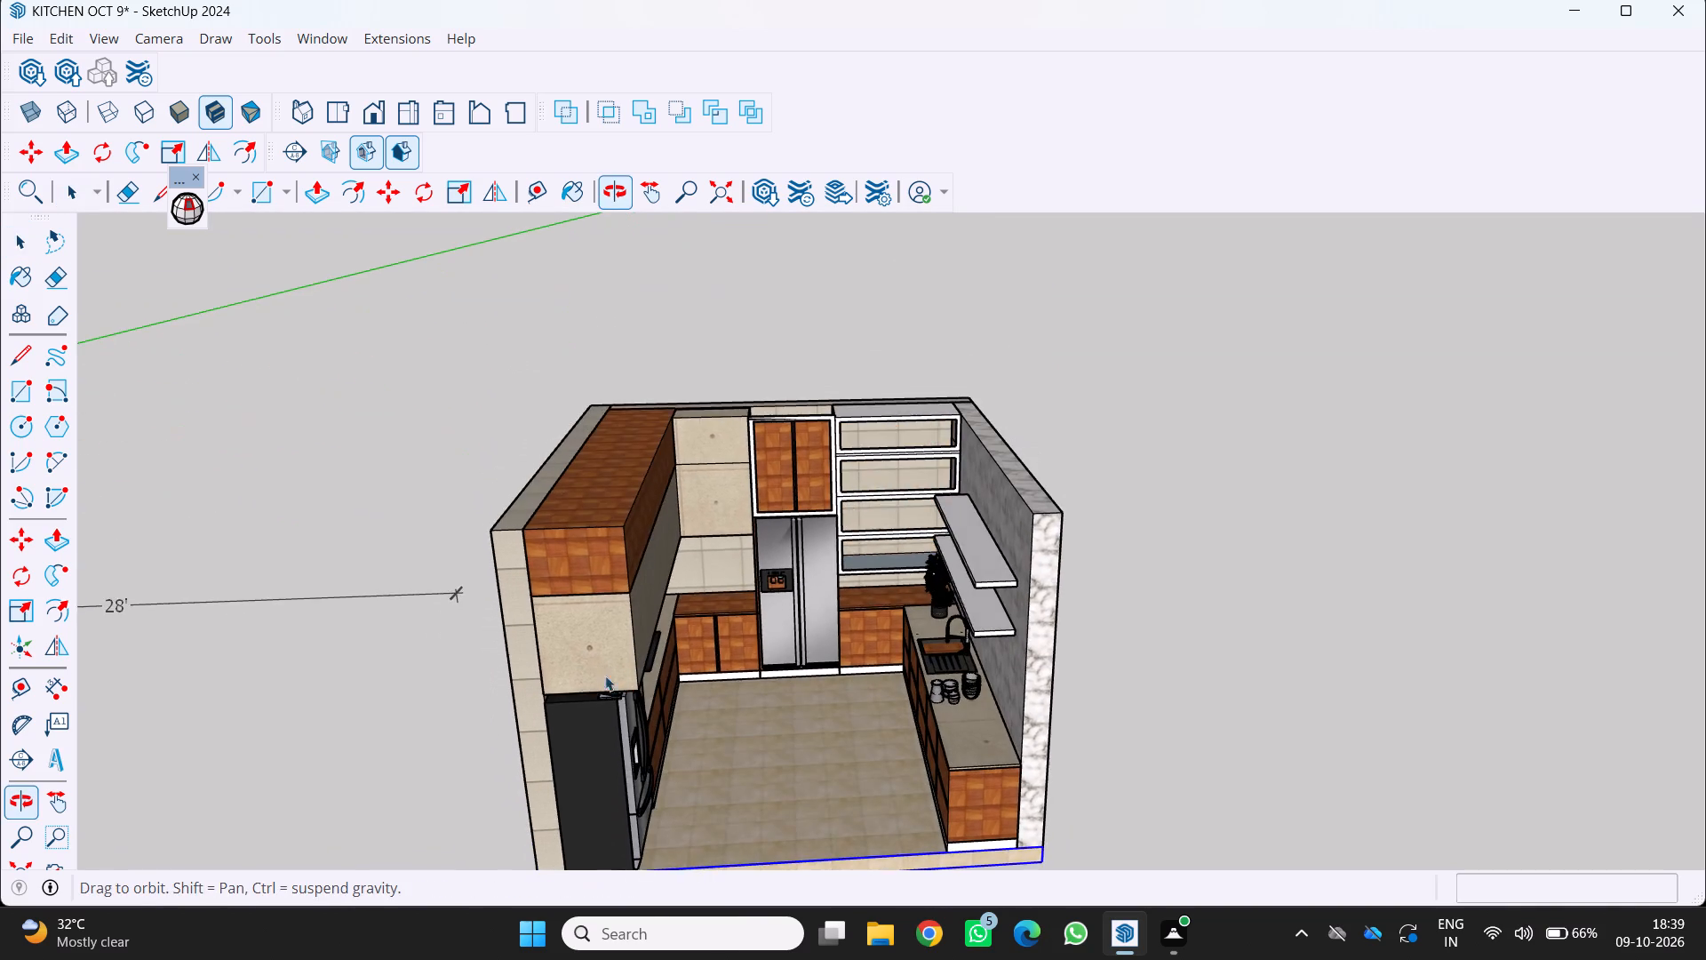
middle_drag(645, 655, 490, 611)
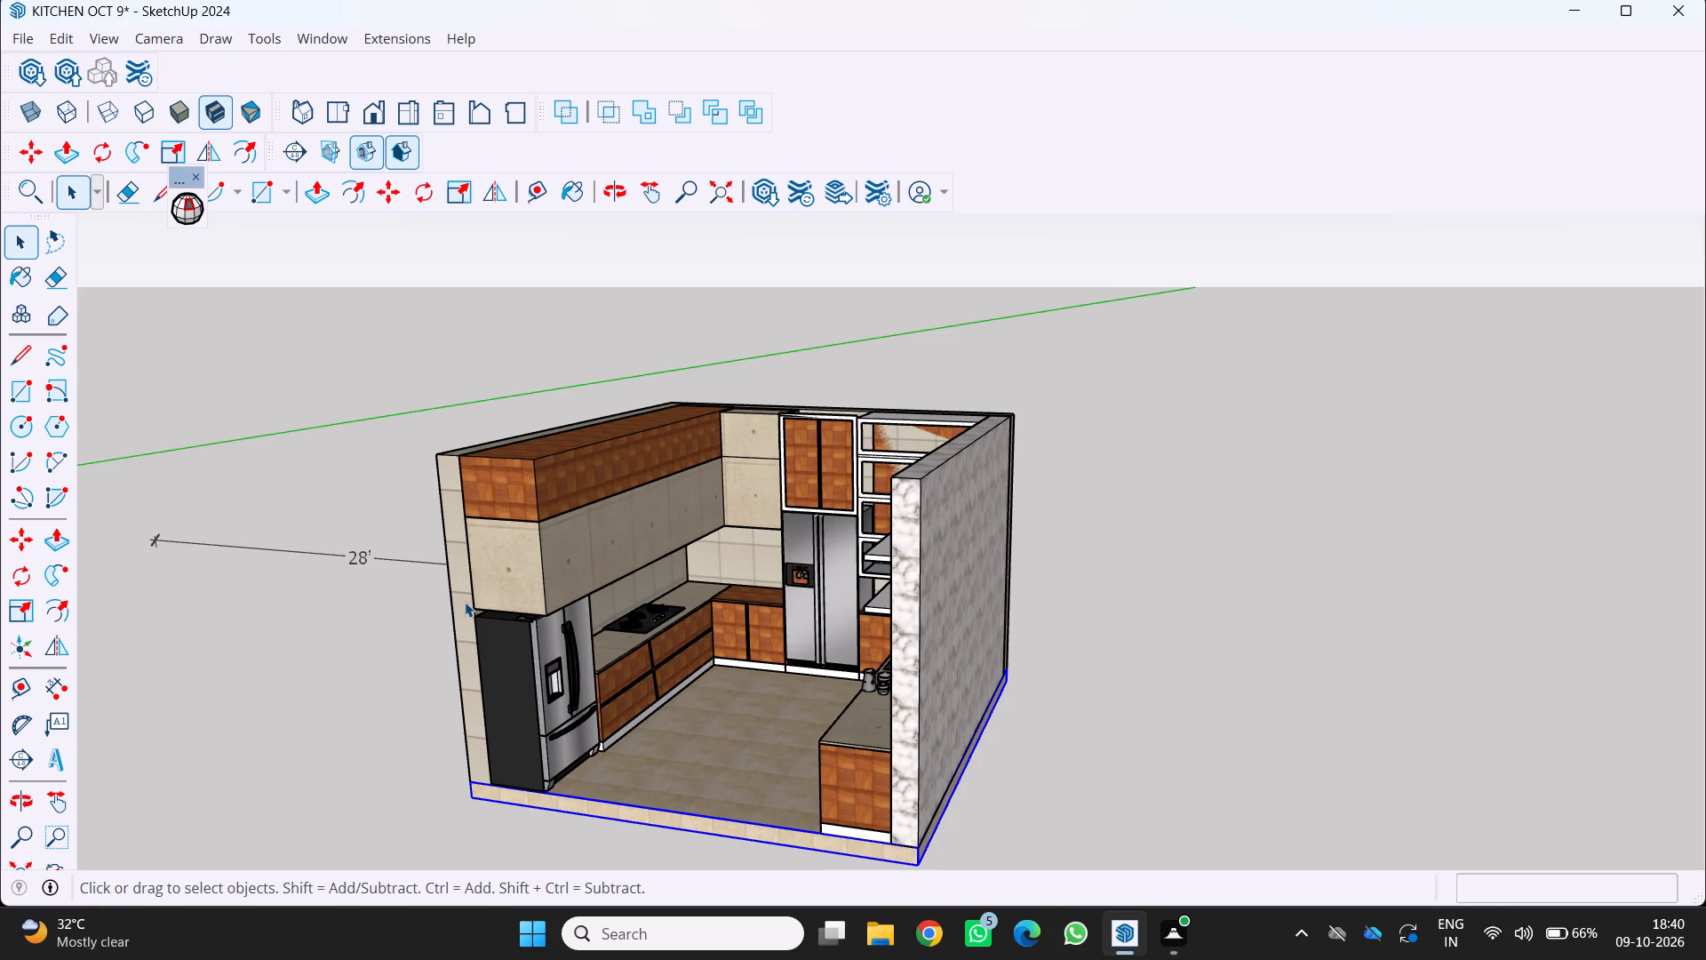
middle_drag(718, 504, 723, 508)
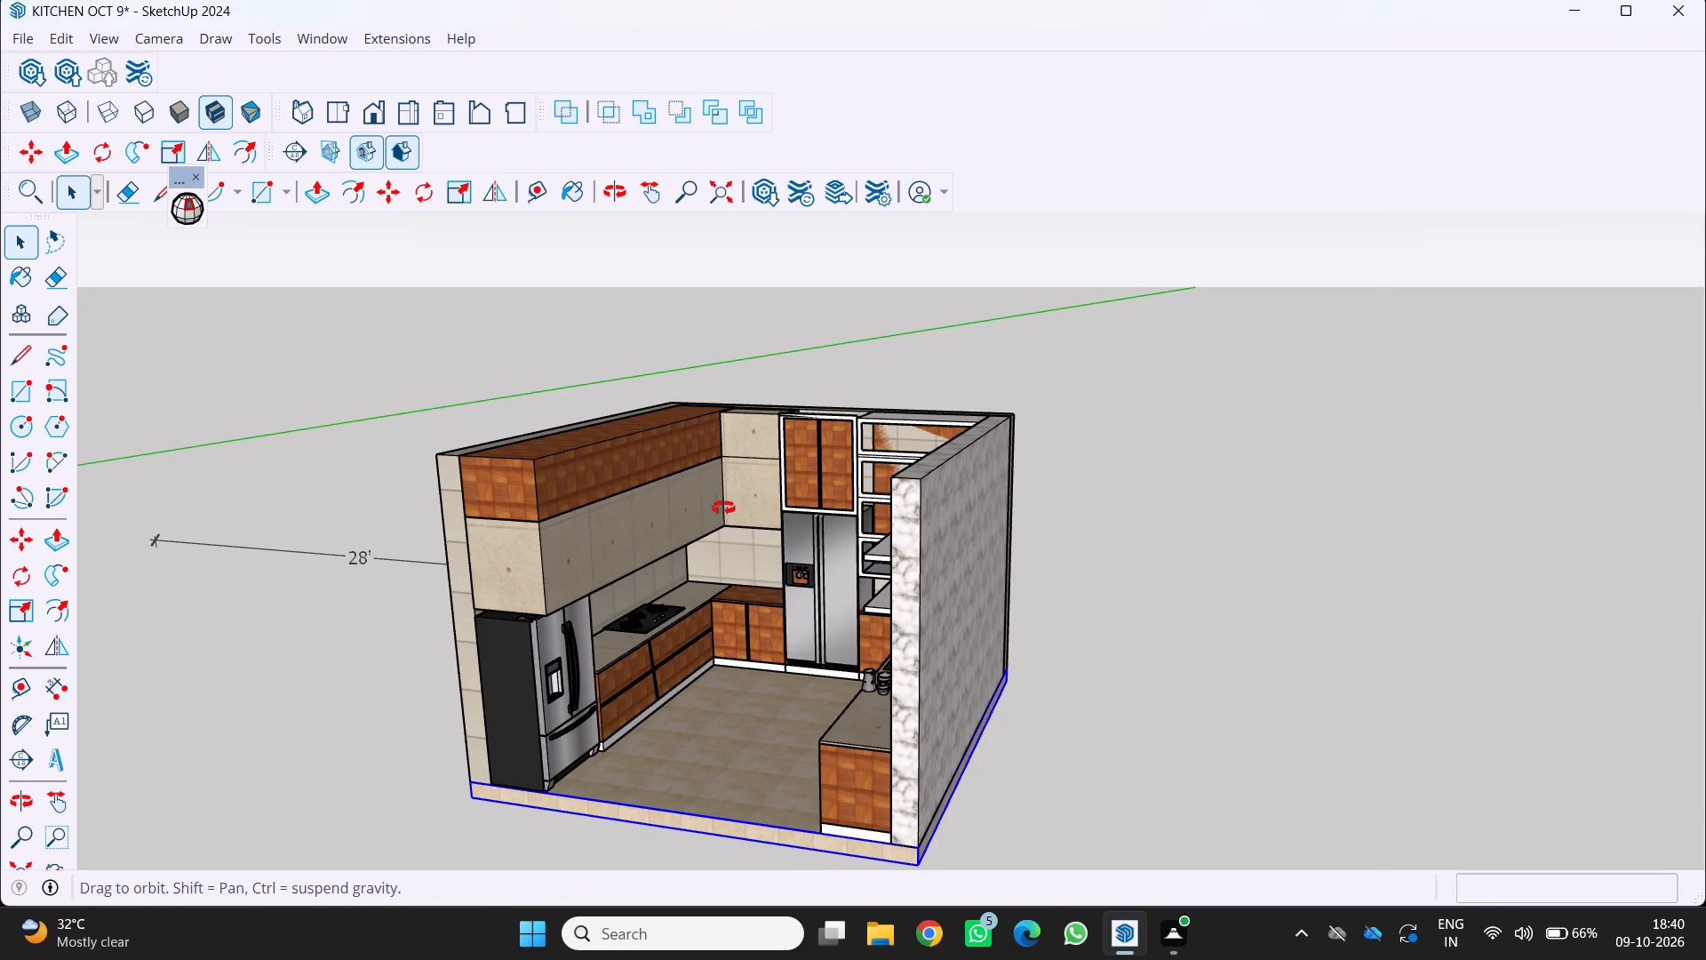
middle_drag(723, 508, 827, 502)
middle_click(827, 502)
middle_click(833, 502)
middle_click(835, 502)
middle_click(835, 502)
middle_drag(851, 537, 937, 531)
scroll(854, 539, up, 1)
middle_click(938, 531)
scroll(1120, 546, up, 1)
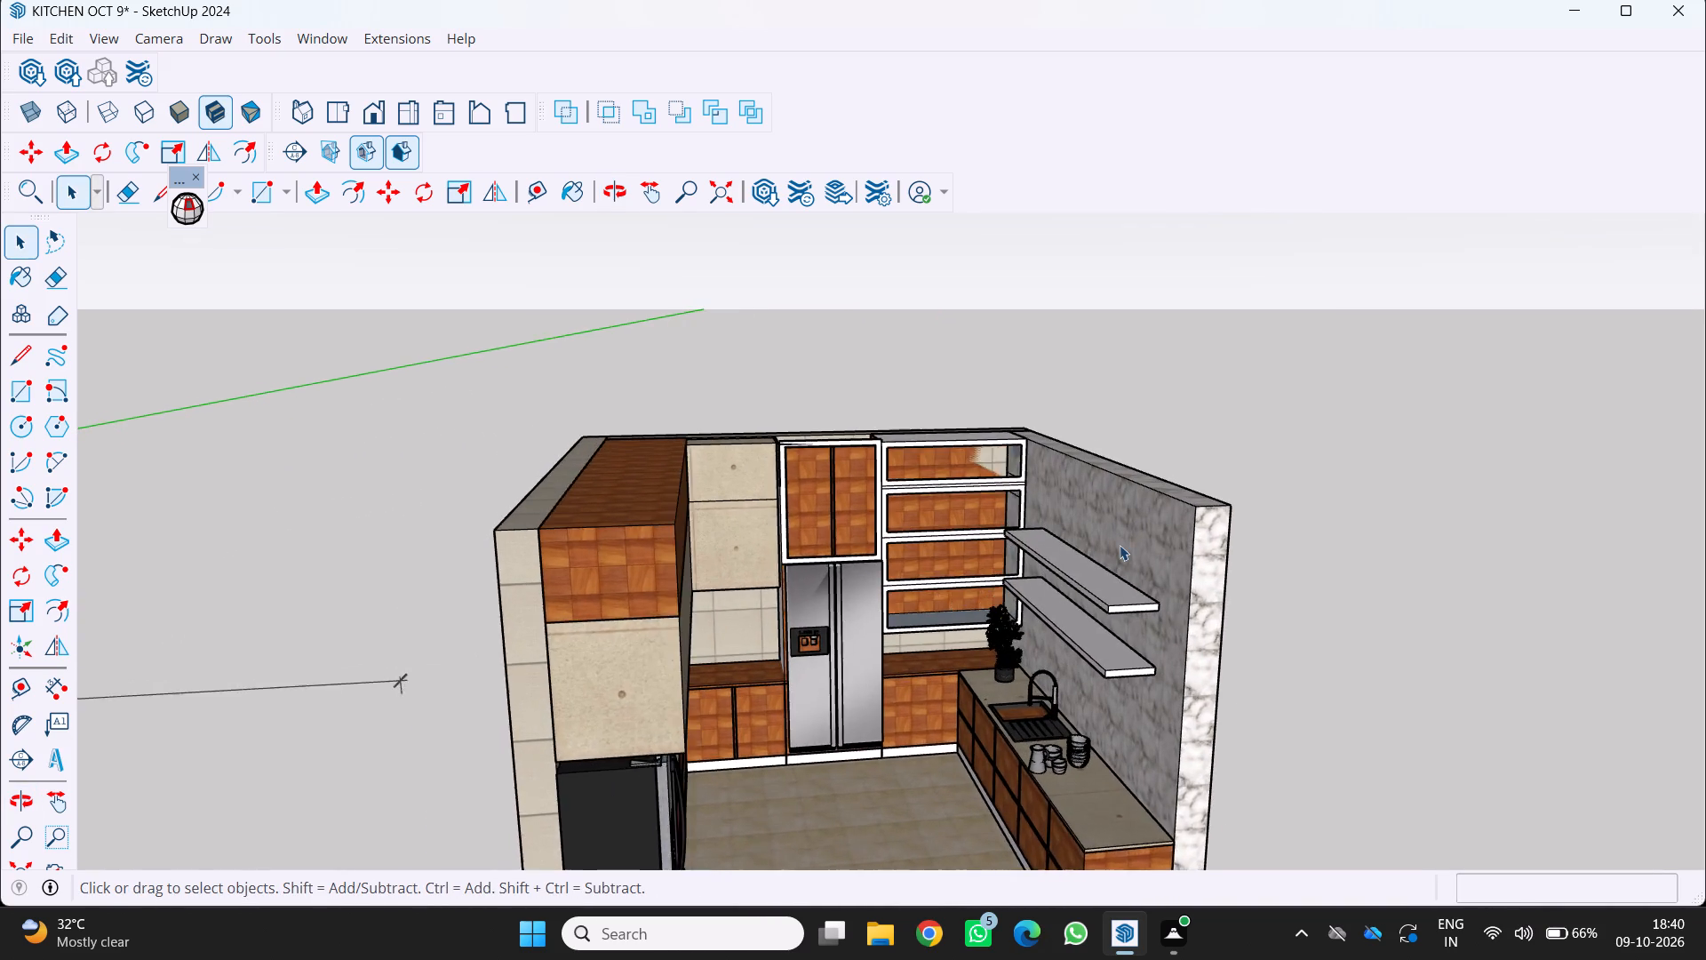
scroll(1120, 545, up, 1)
middle_drag(1098, 572, 1091, 535)
scroll(1091, 535, down, 3)
middle_drag(1025, 542, 1040, 612)
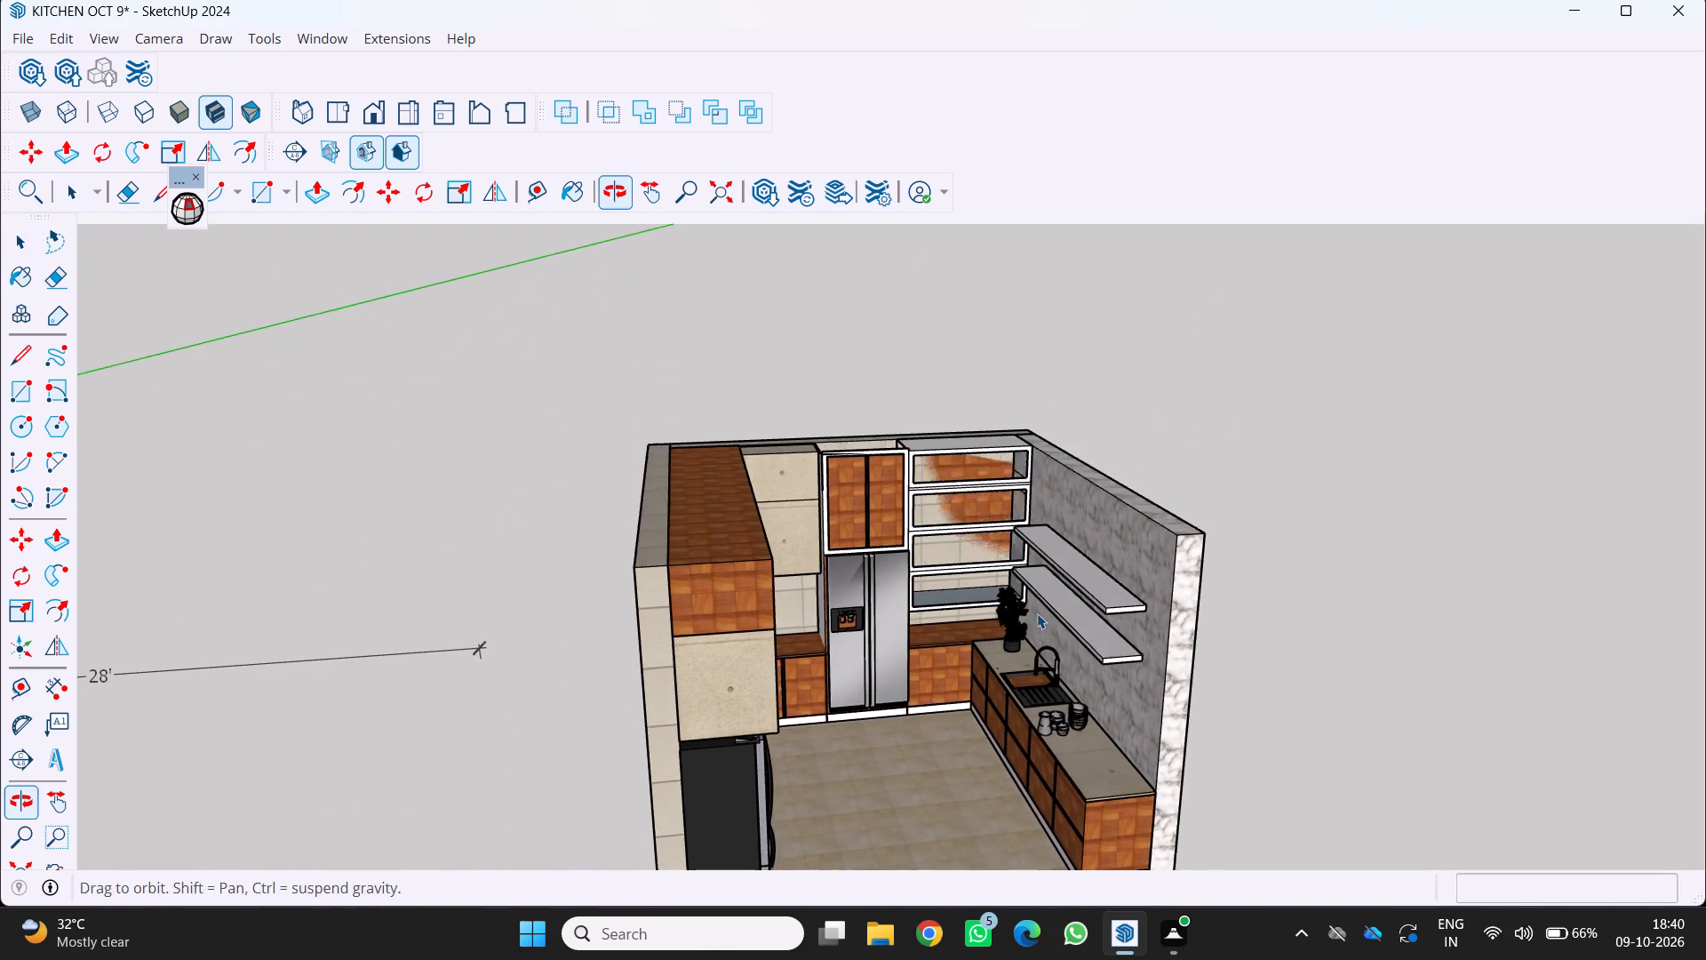
Reopen 3D Warehouse and clear the CUPS search term.
click(322, 35)
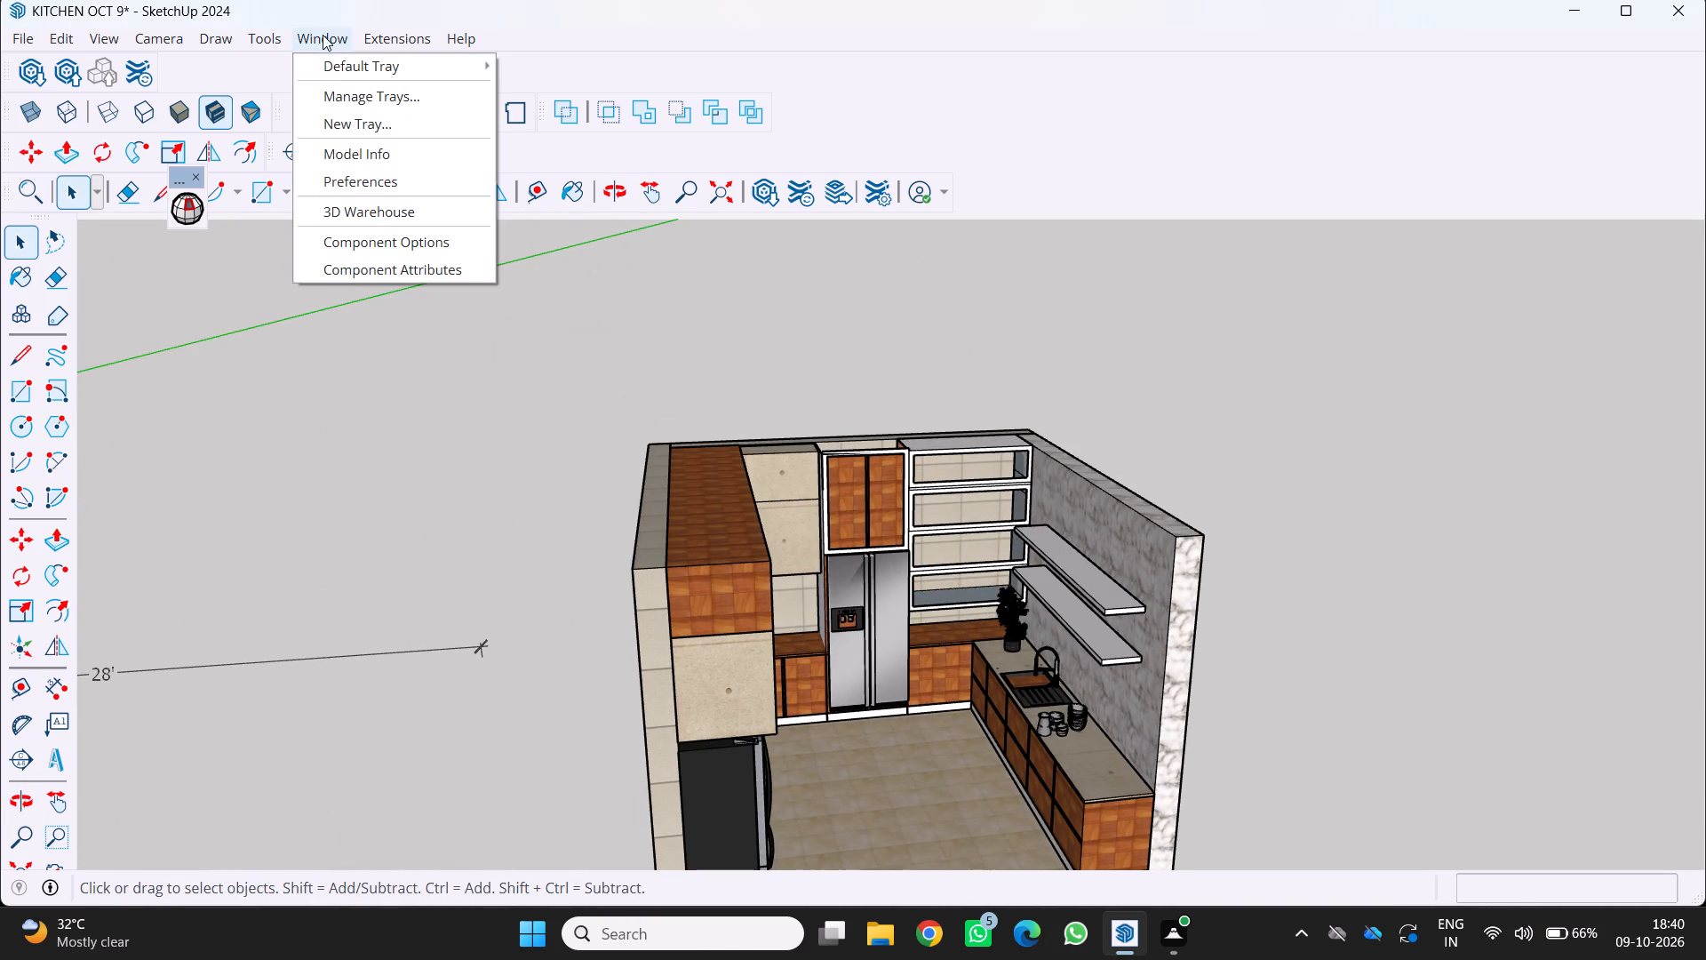
click(377, 204)
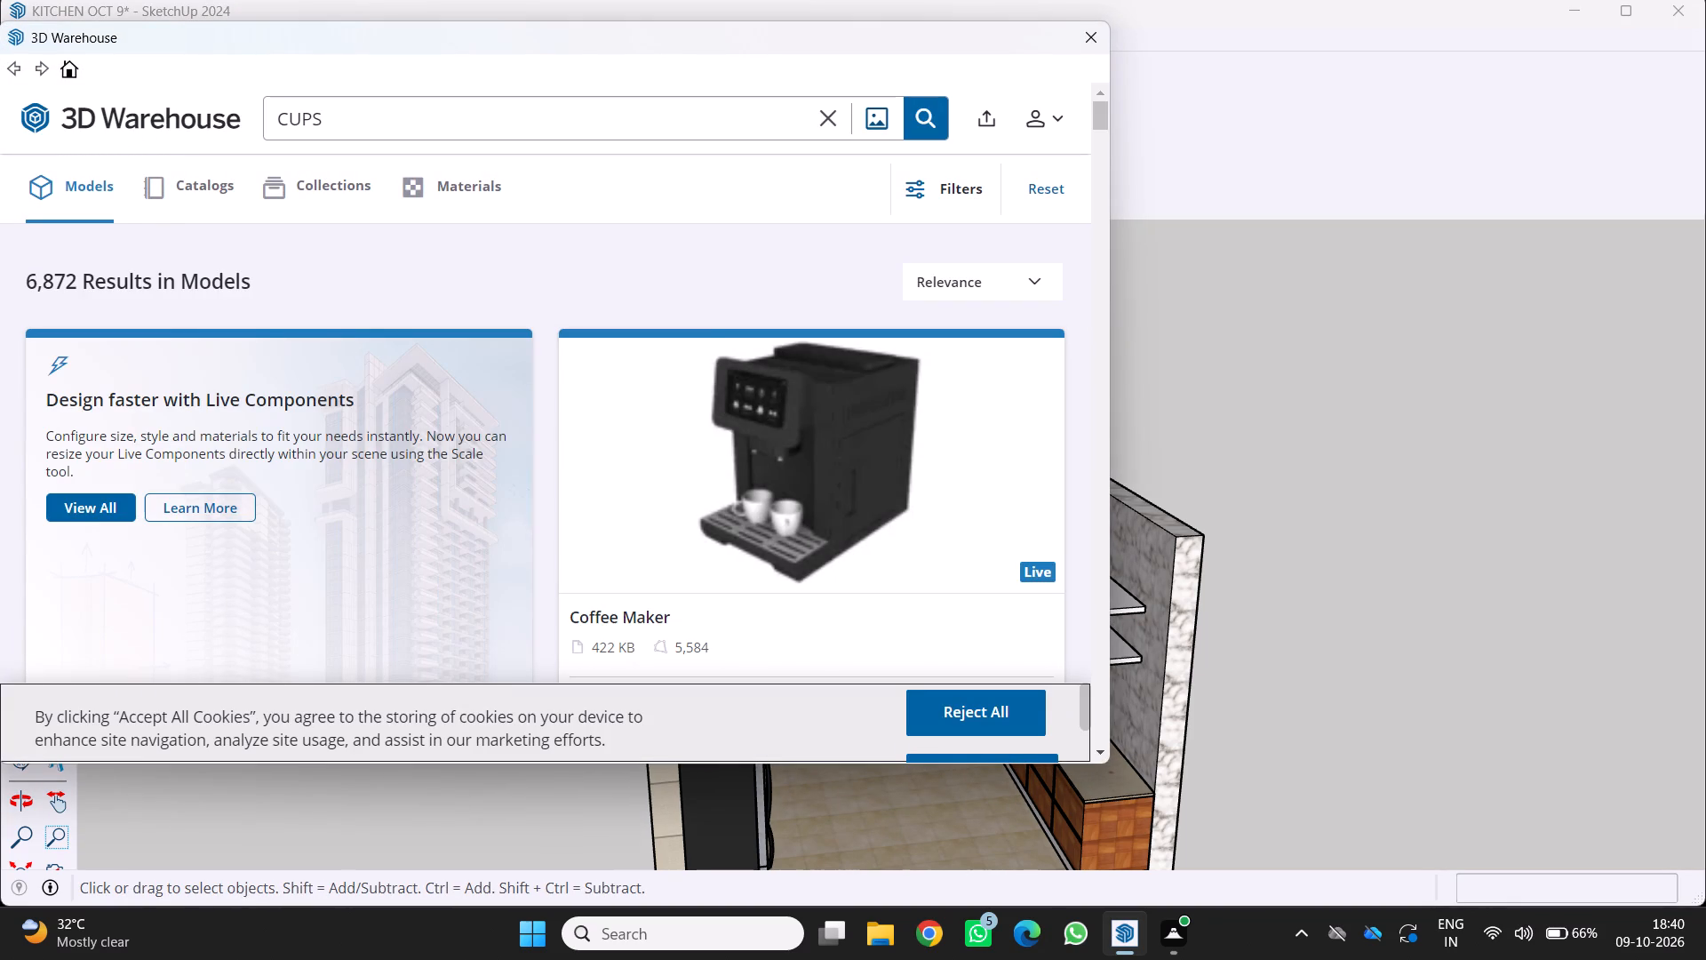
click(383, 123)
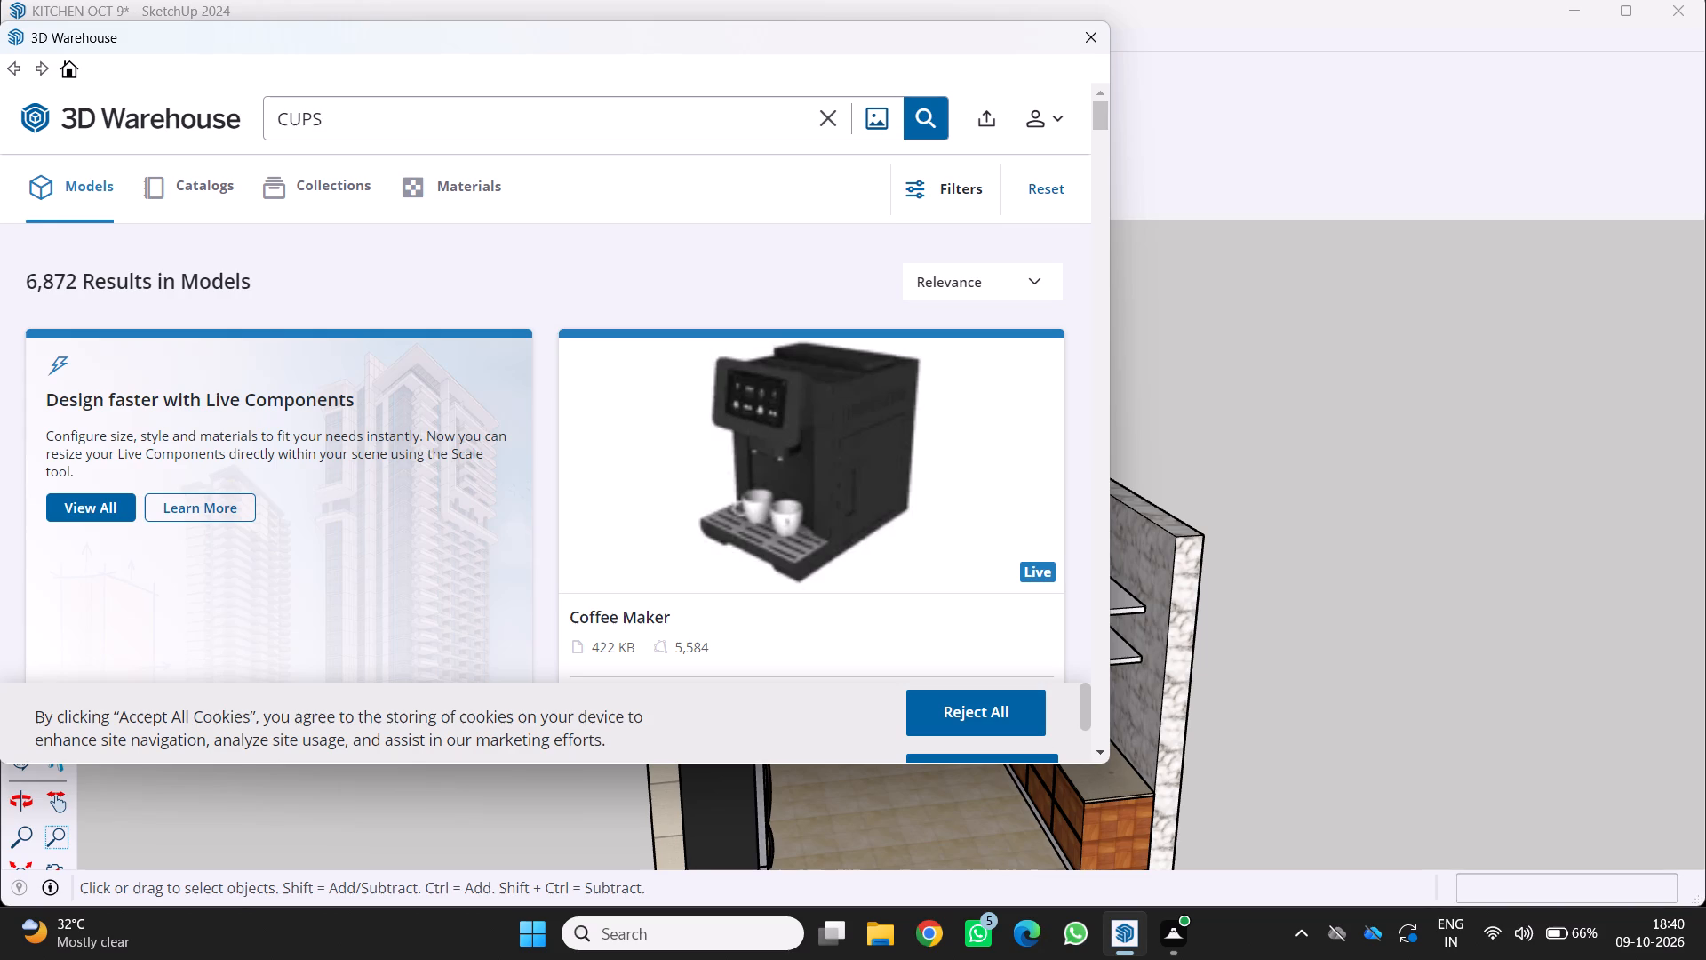
key(BackSpace)
key(BackSpace)
key(BackSpace)
key(BackSpace)
key(BackSpace)
key(BackSpace)
key(BackSpace)
key(BackSpace)
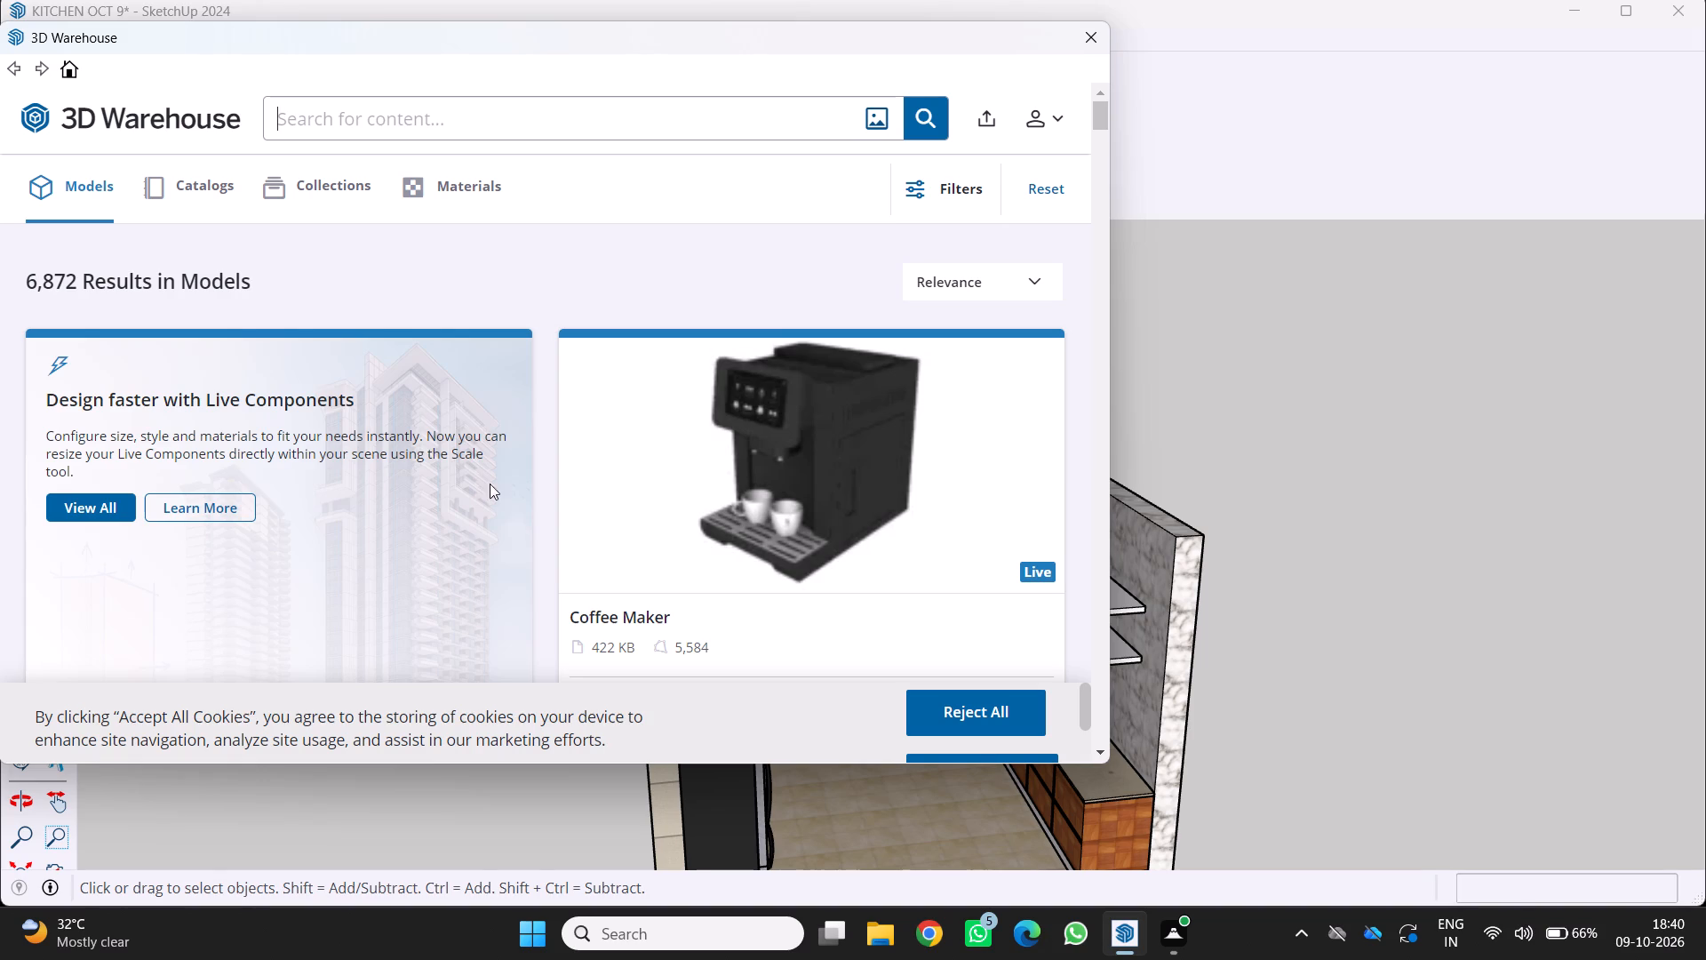
Browse further through the cup models in 3D Warehouse for another set that suits the kitchen.
scroll(496, 604, down, 8)
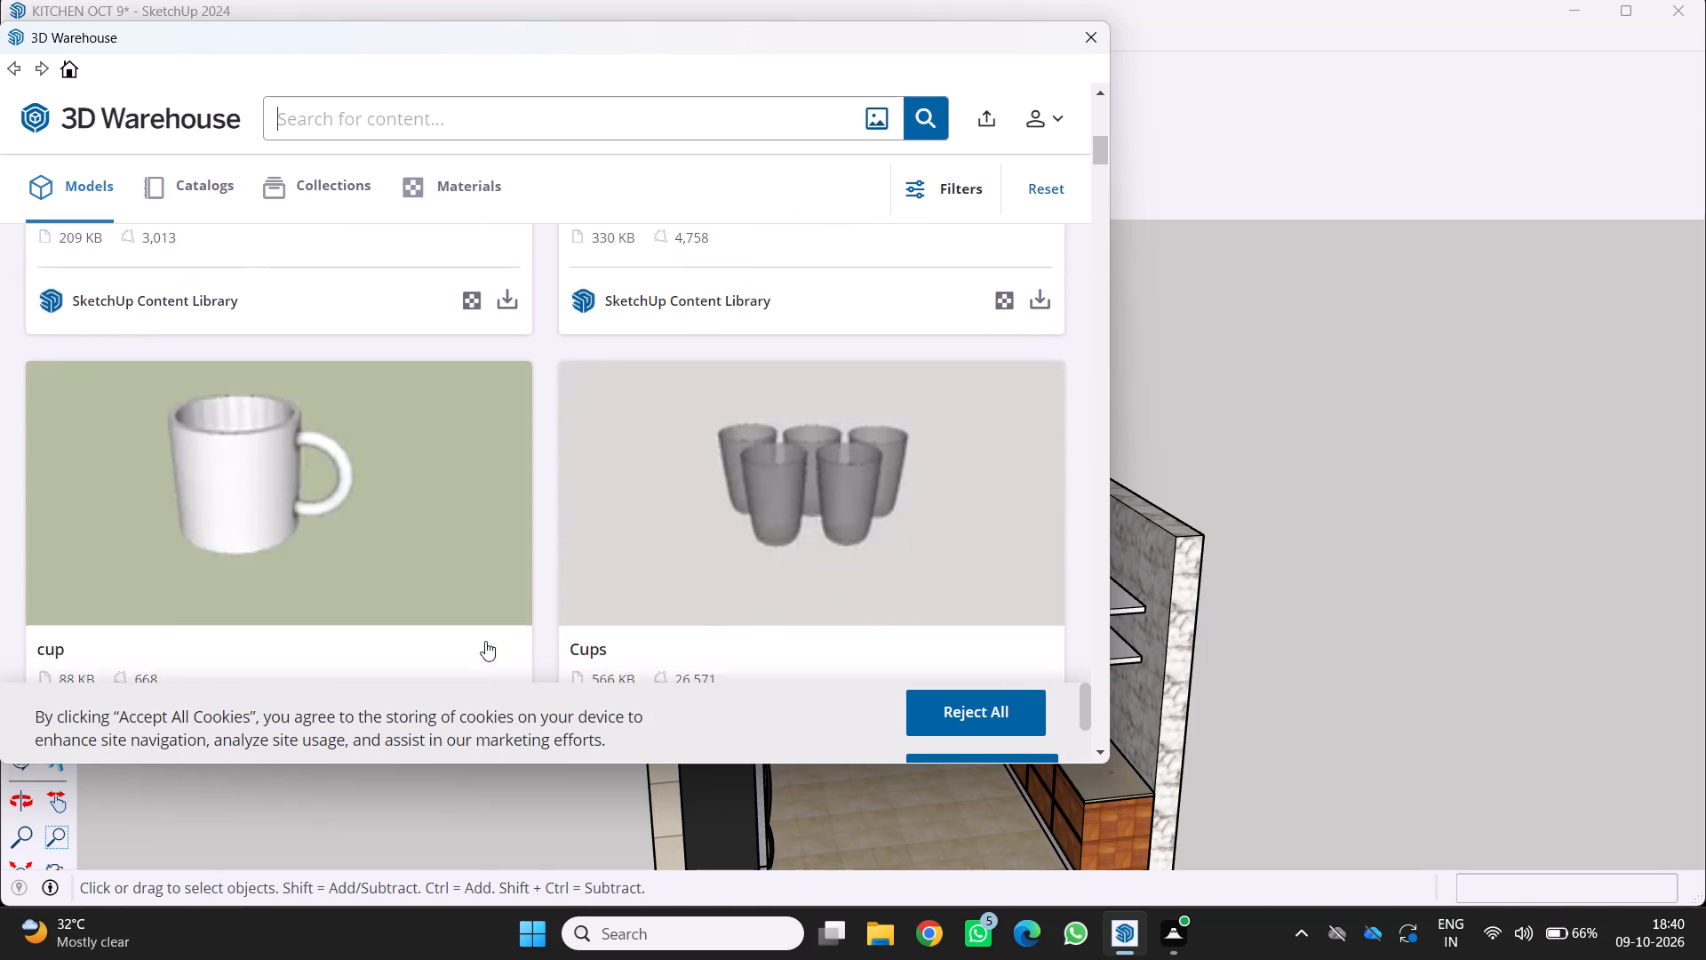
scroll(485, 641, down, 9)
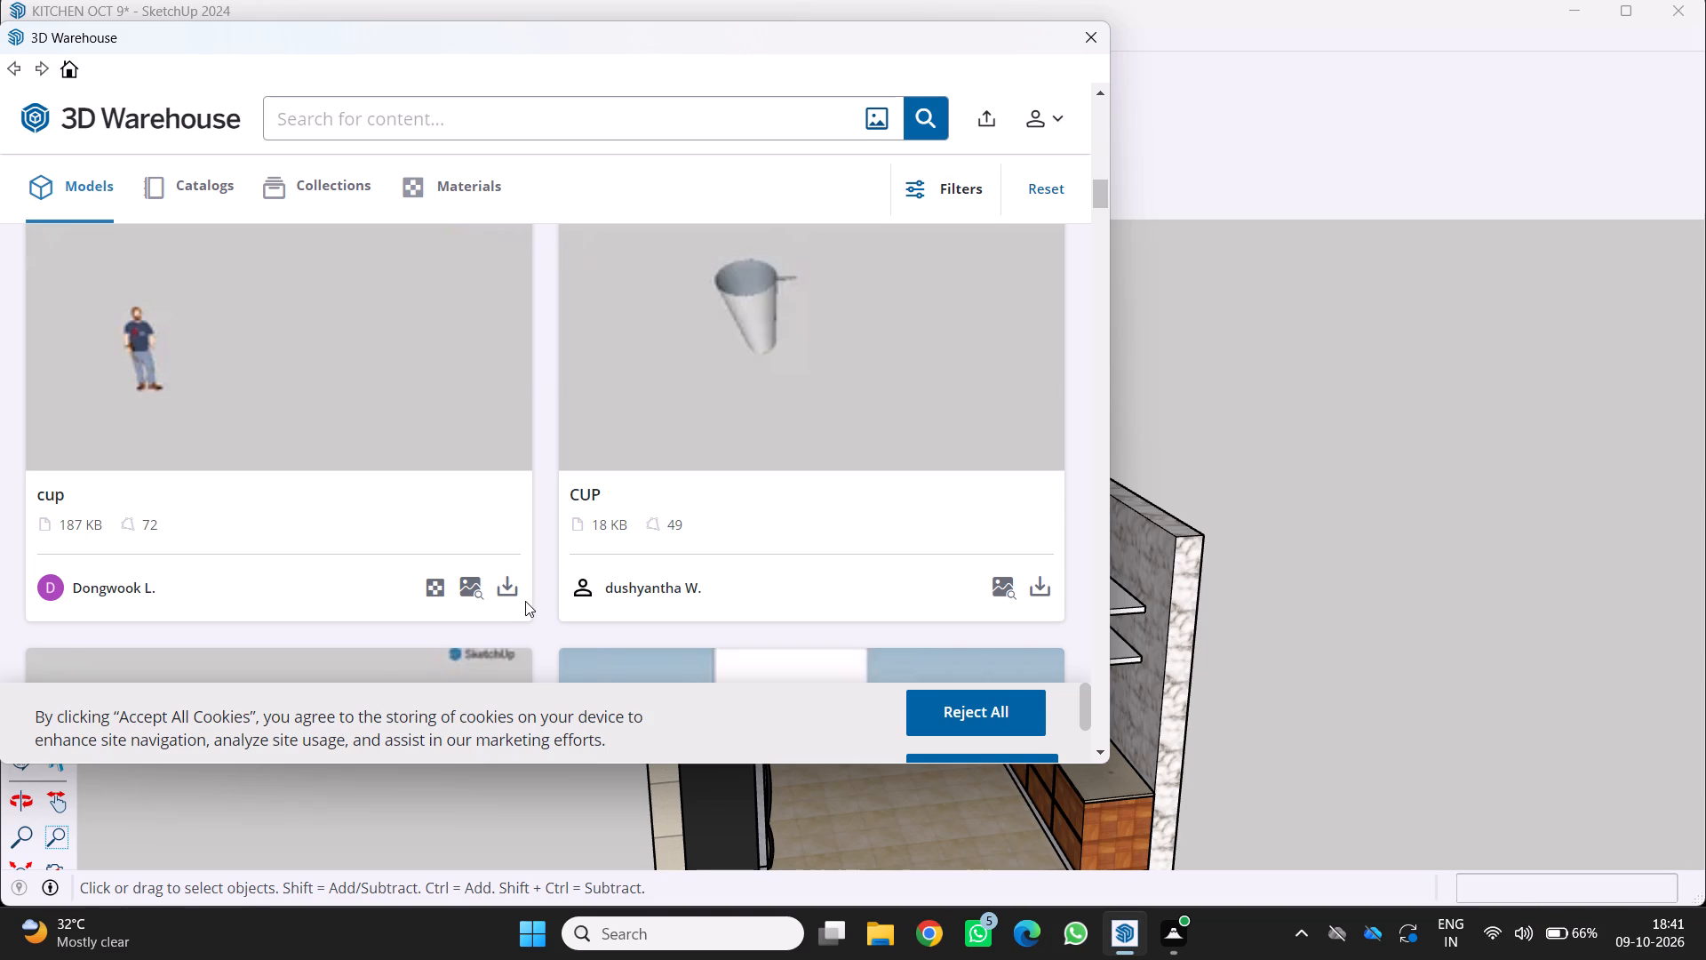
scroll(526, 601, down, 1)
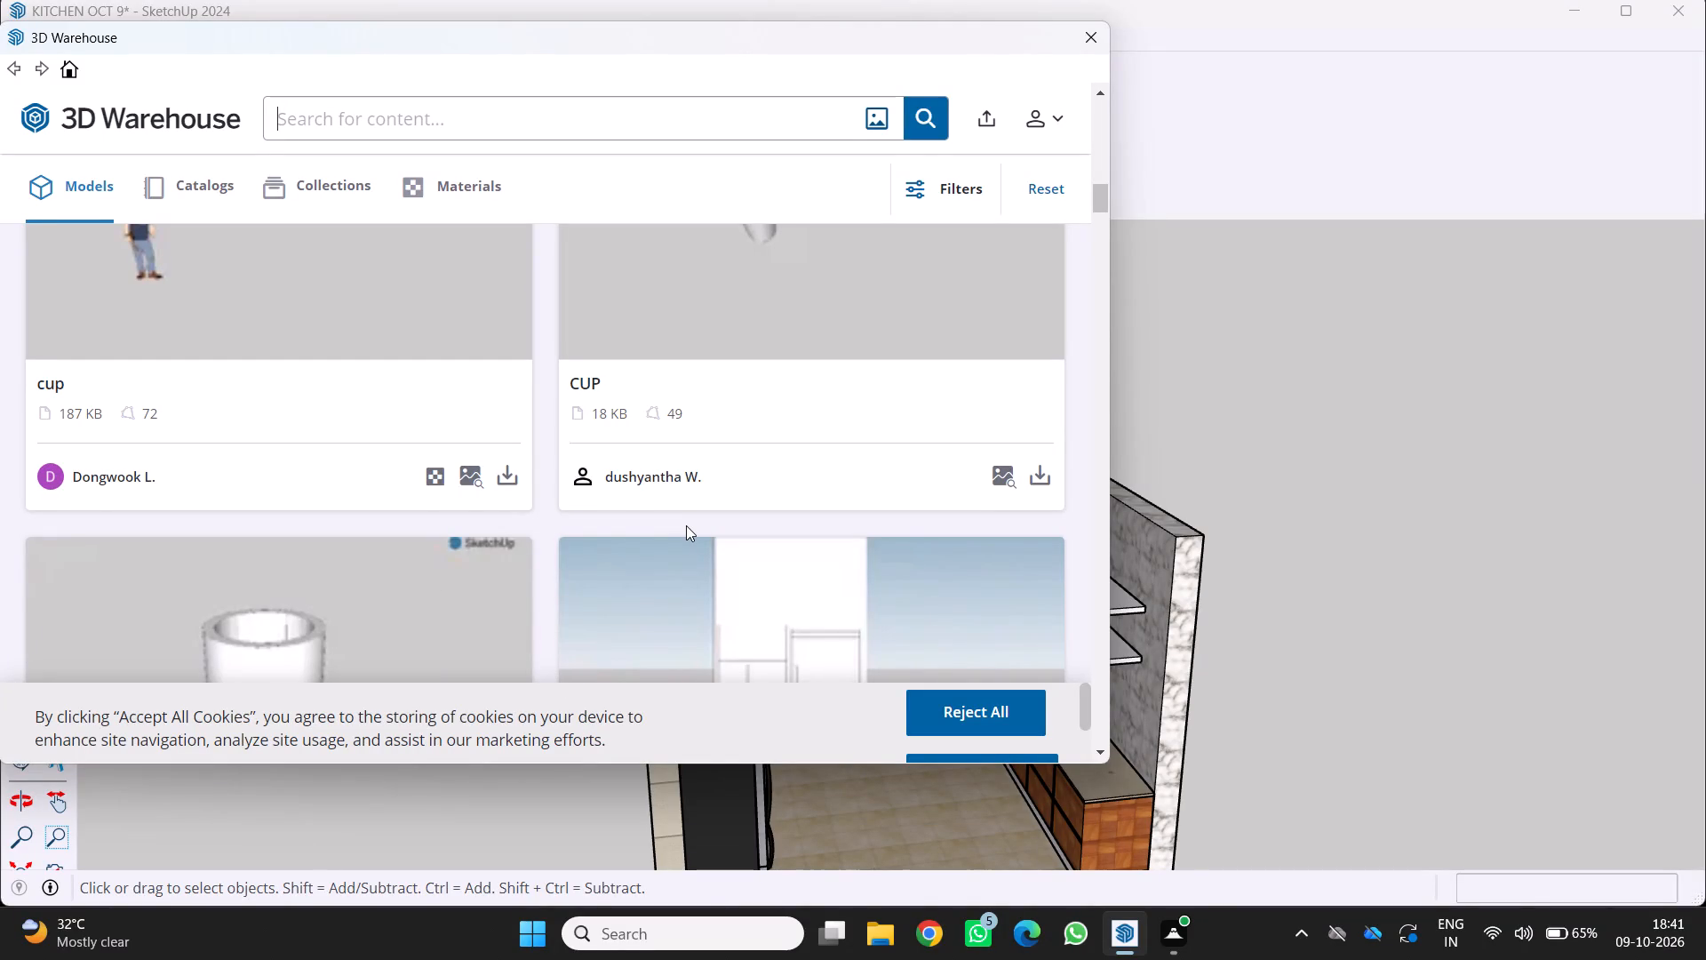
scroll(686, 525, down, 3)
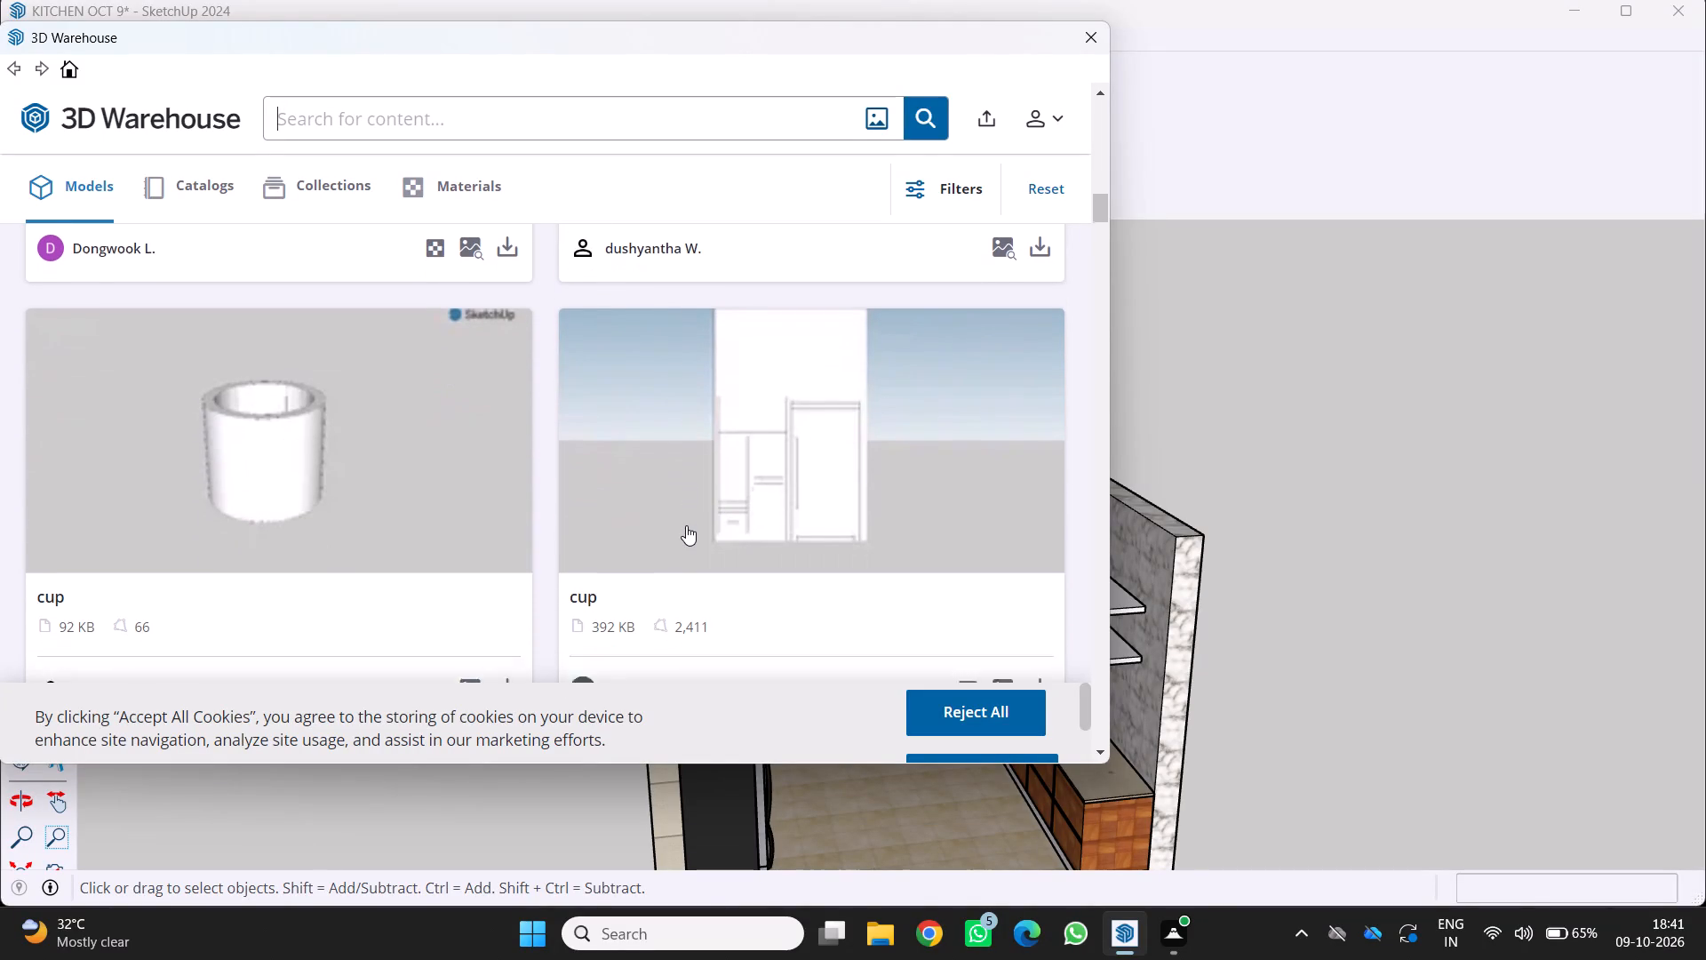
scroll(686, 525, down, 4)
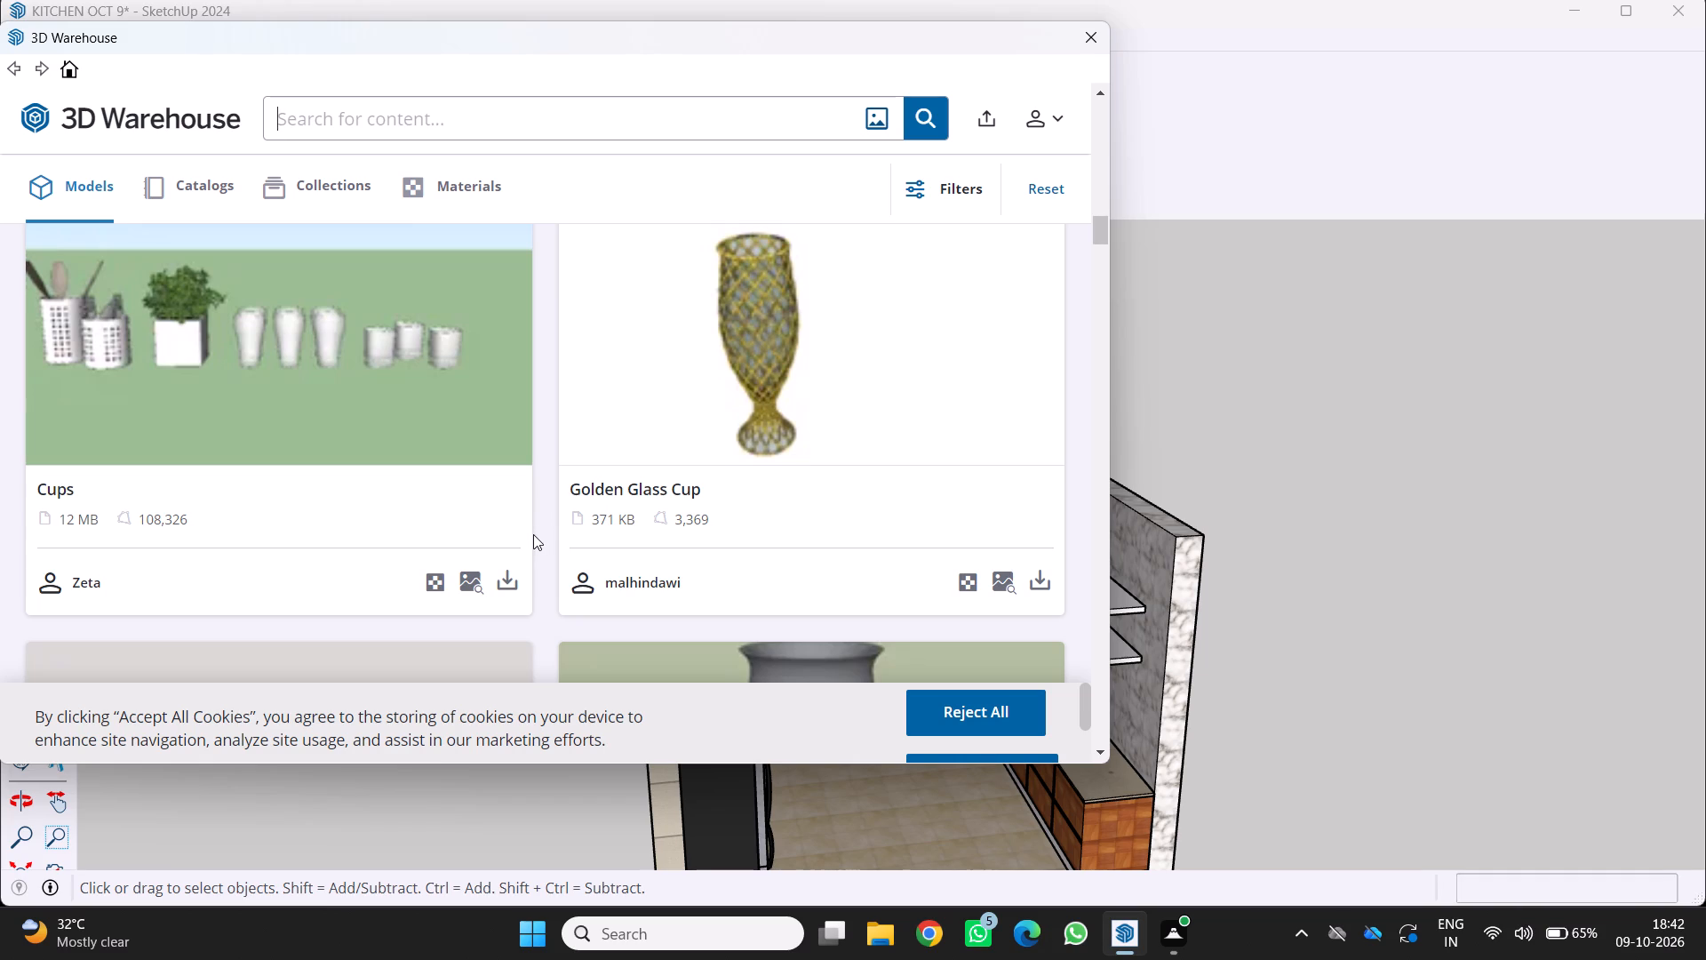
scroll(654, 561, down, 1)
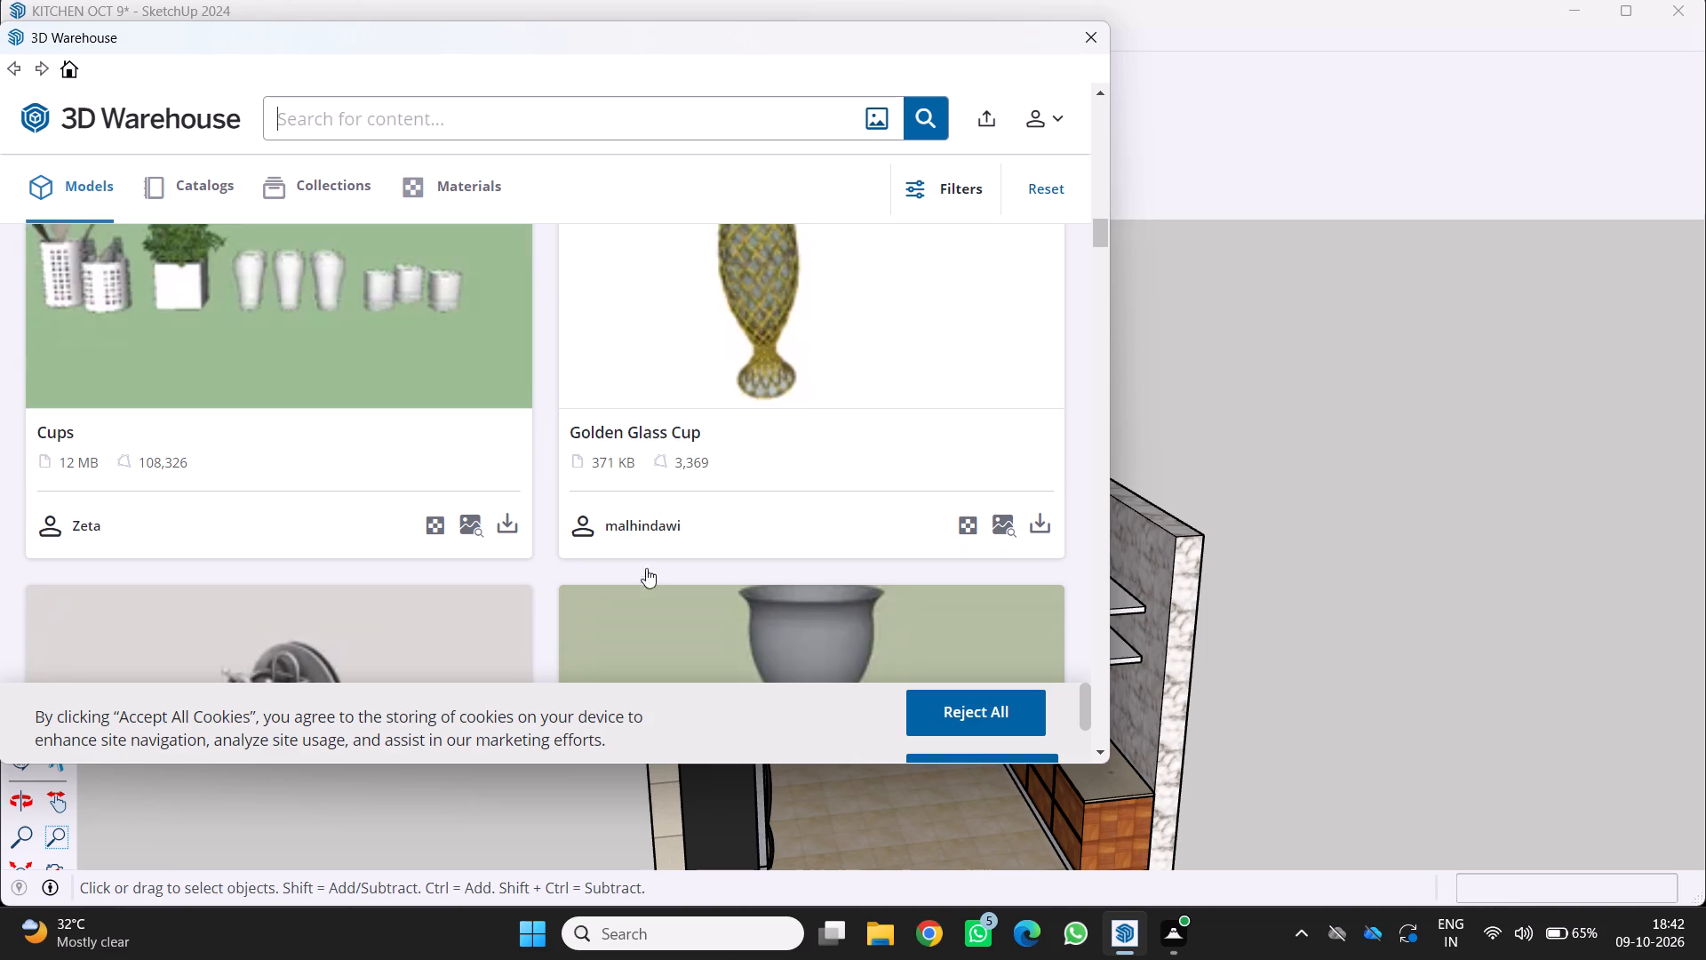
scroll(615, 597, down, 6)
scroll(609, 595, up, 4)
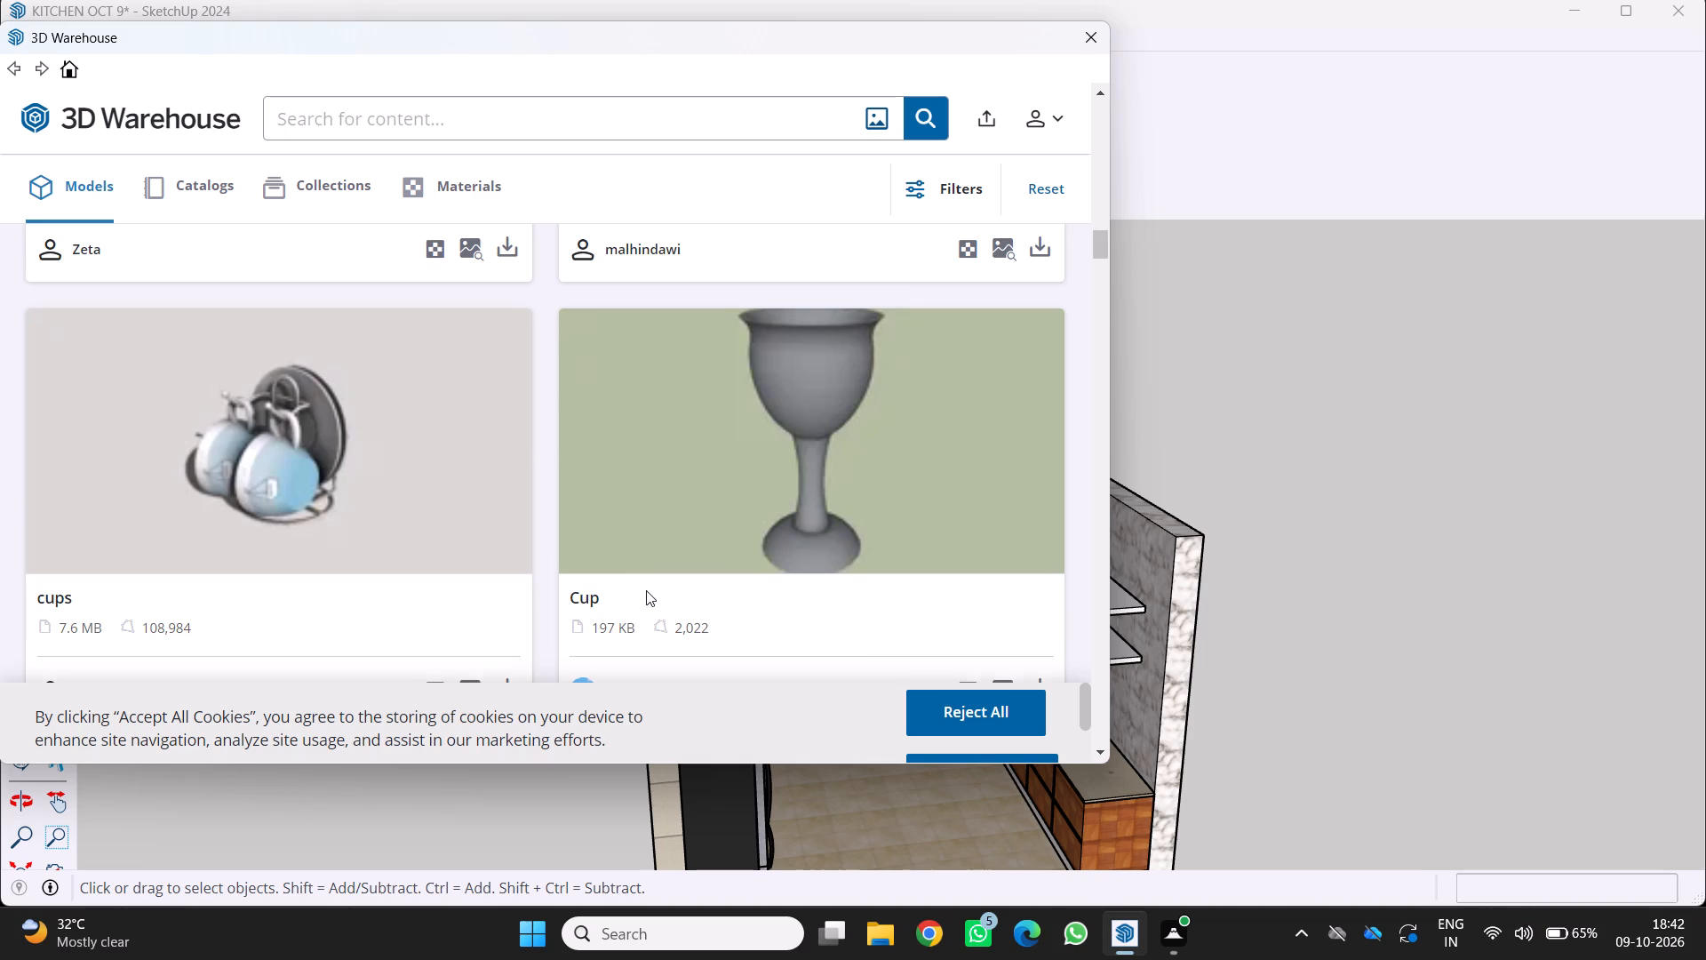
scroll(646, 590, down, 2)
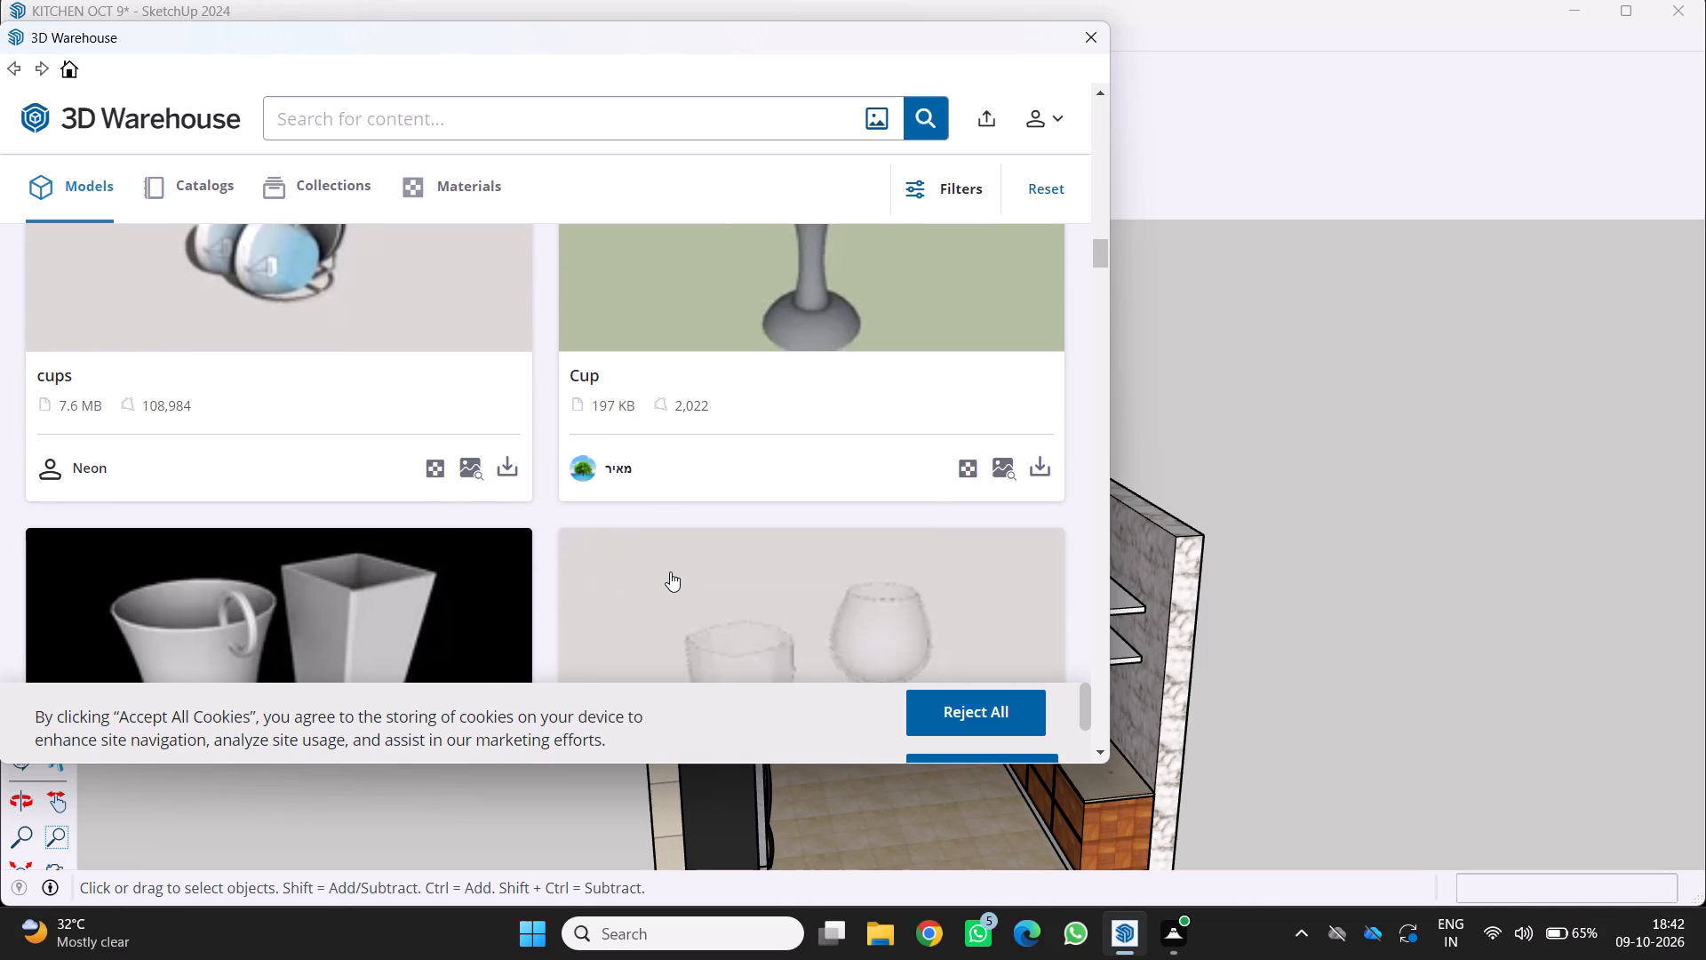
scroll(682, 591, down, 2)
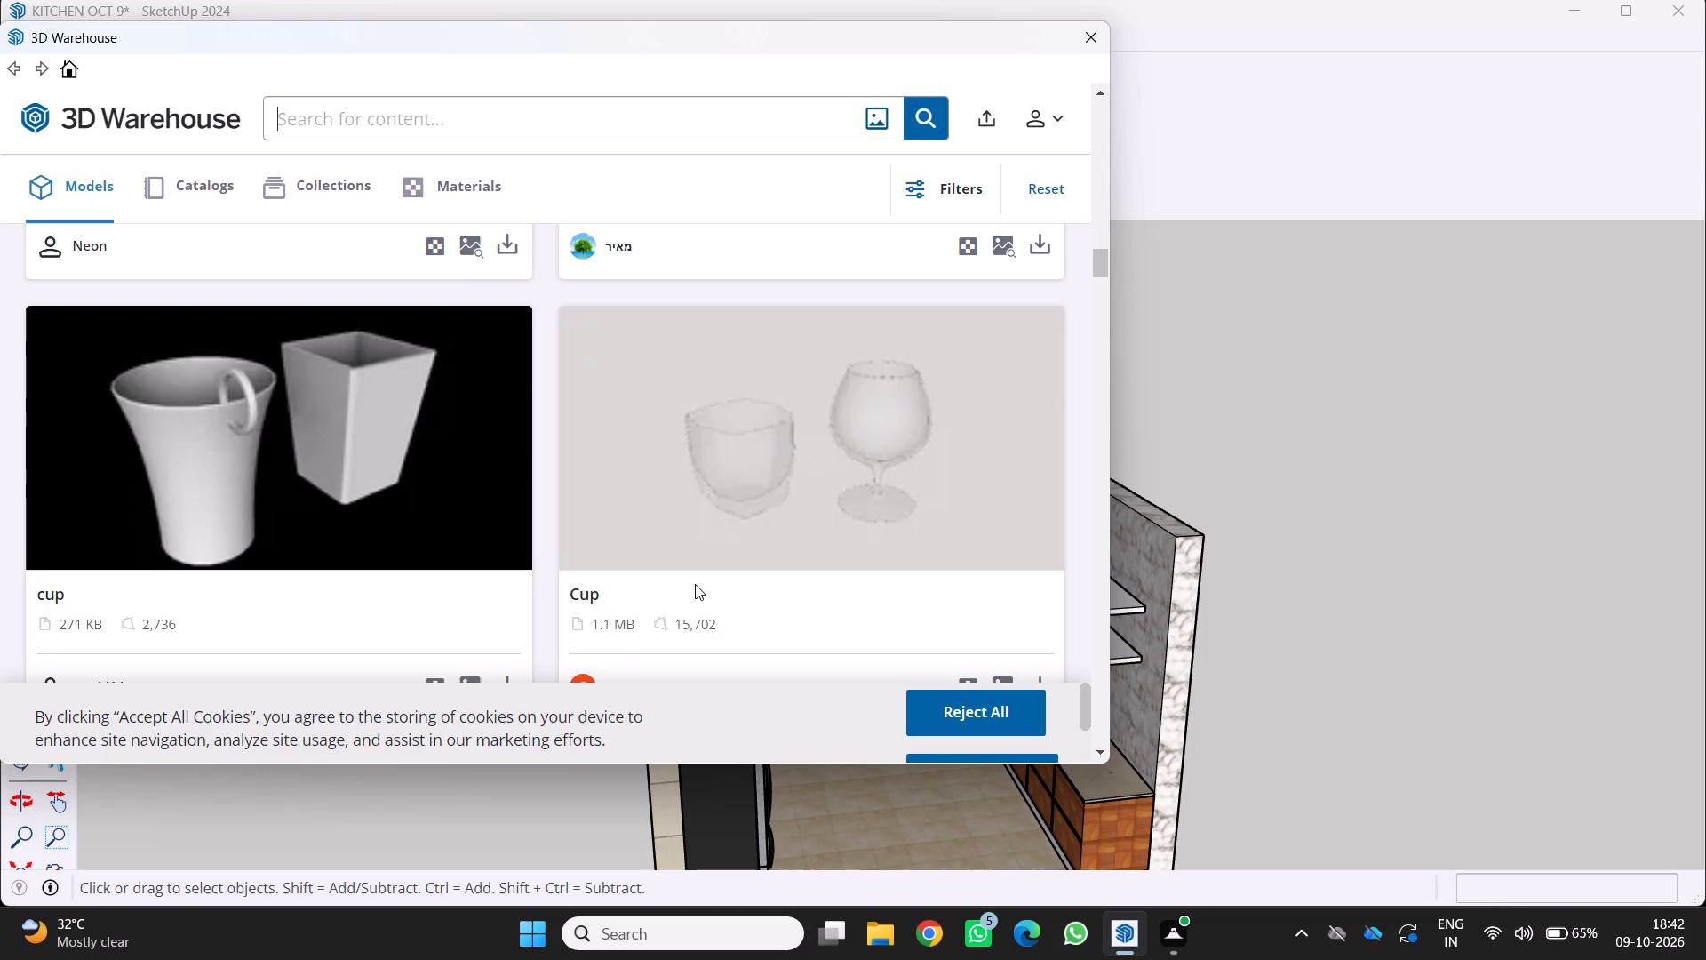
scroll(695, 584, down, 16)
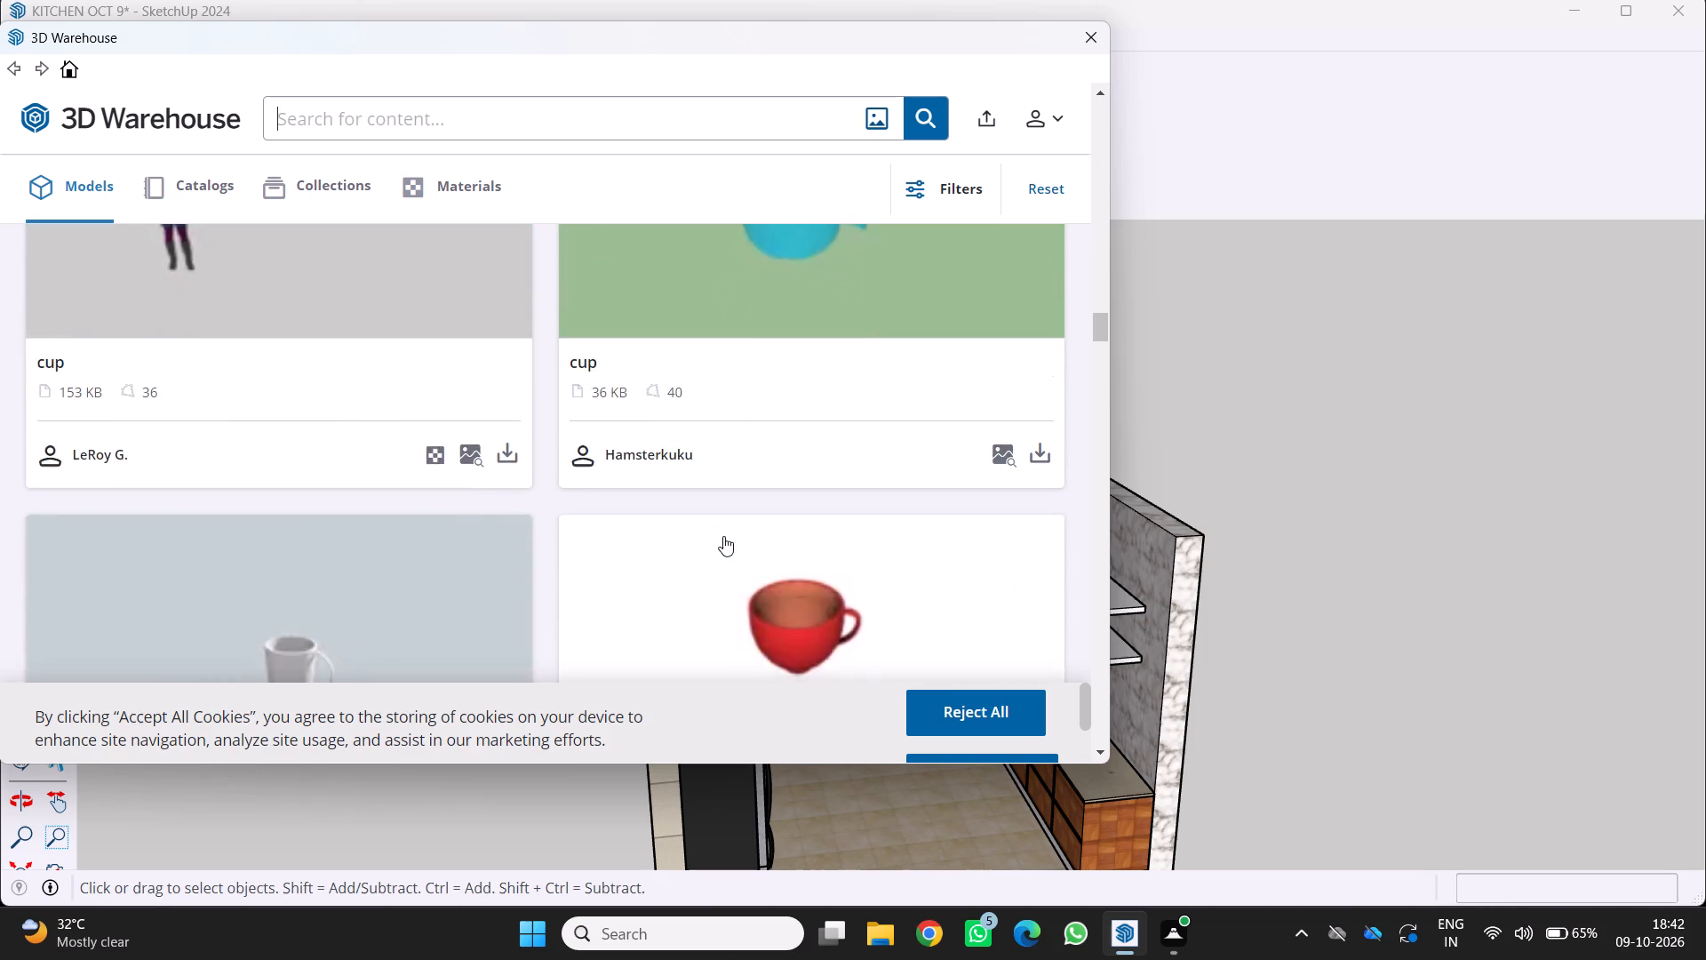
scroll(723, 536, down, 10)
Go back through the cup results to the 12 MB Cups set with utensil holders, potted plant and tumblers.
scroll(727, 532, up, 8)
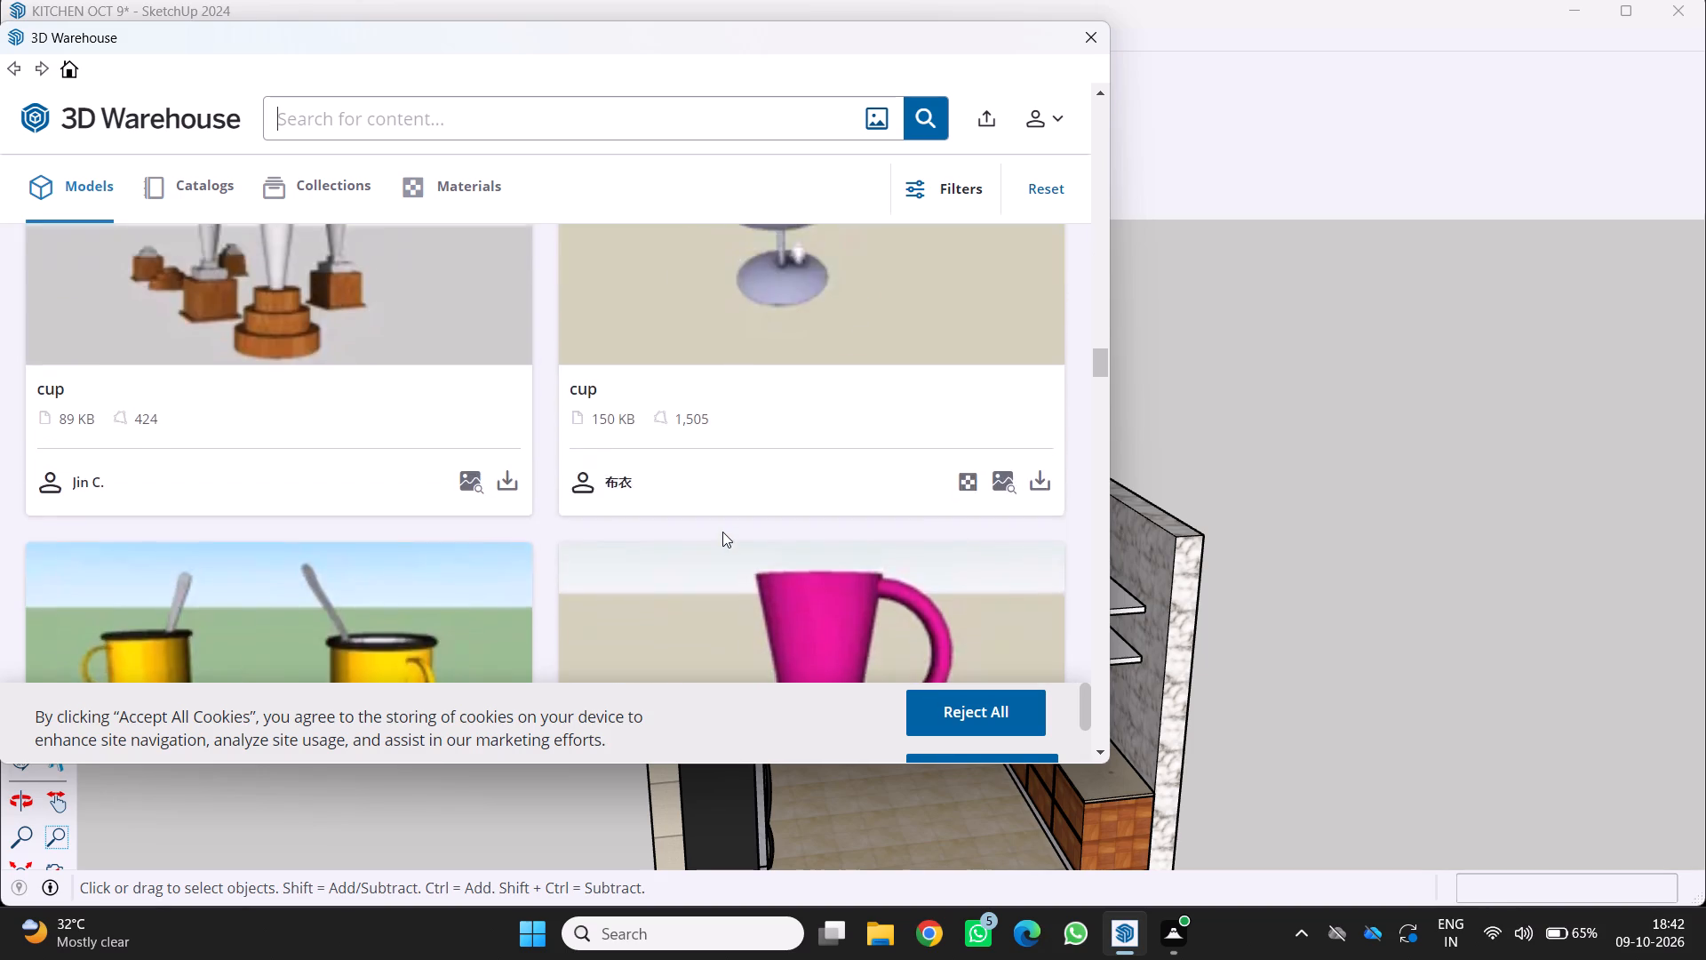
scroll(656, 522, up, 9)
scroll(838, 427, up, 3)
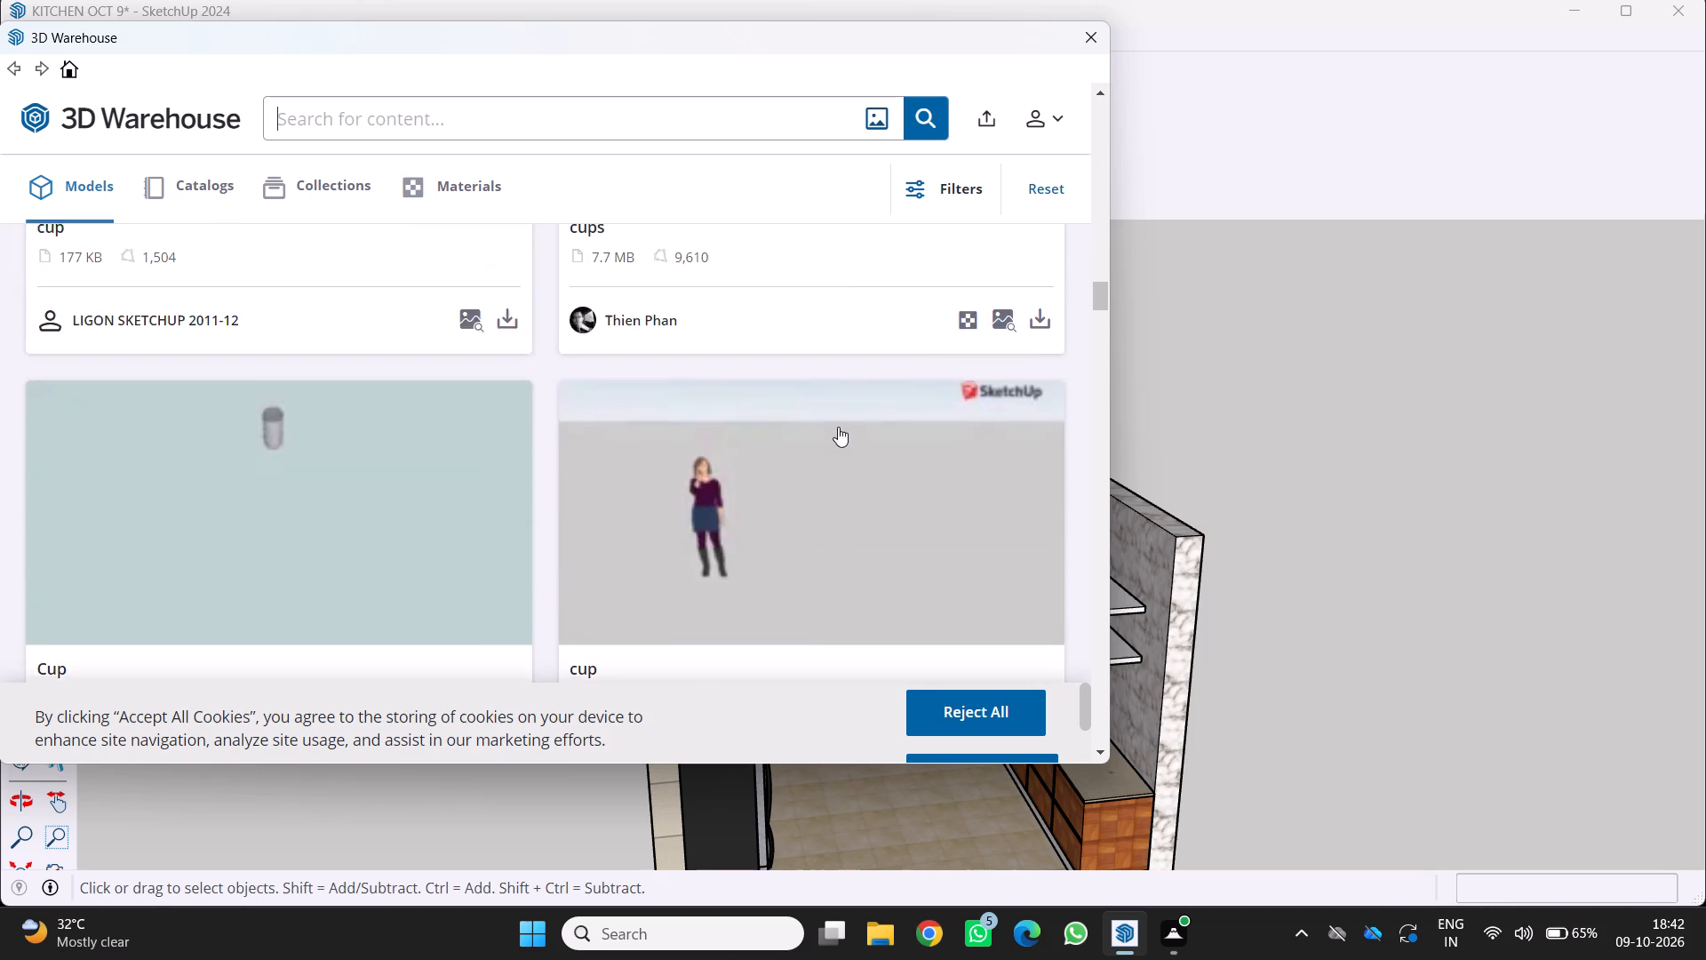
scroll(838, 427, up, 3)
scroll(607, 401, up, 8)
scroll(617, 404, down, 3)
scroll(620, 406, up, 3)
scroll(713, 390, up, 3)
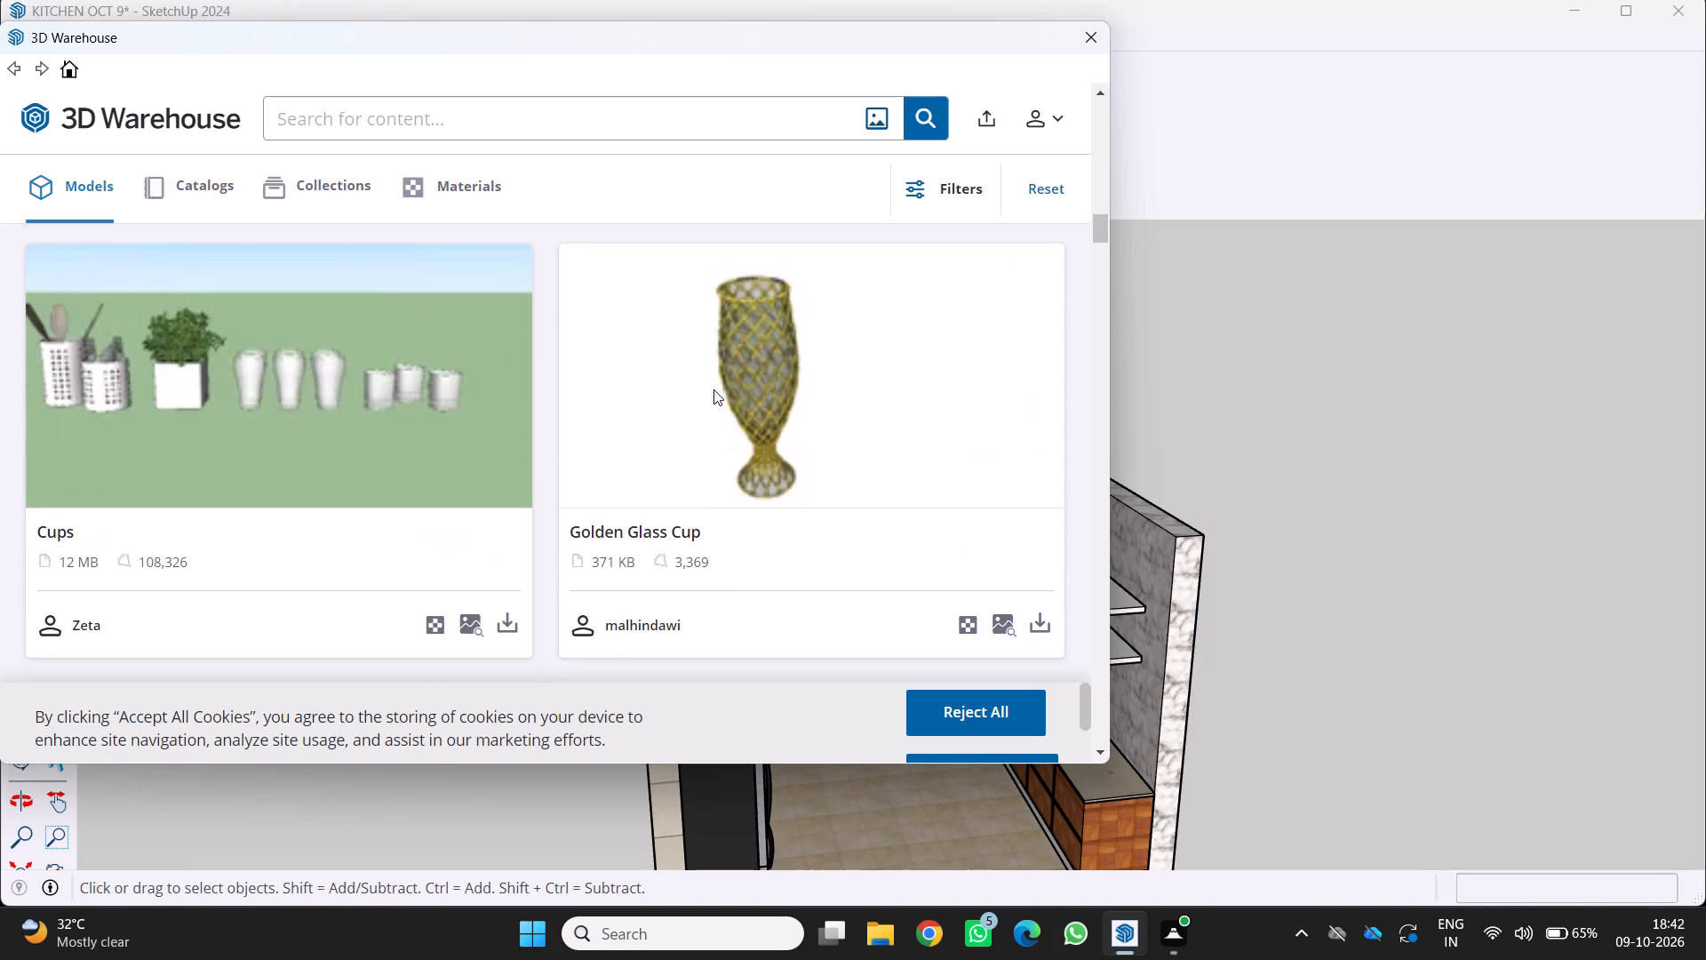
scroll(713, 389, up, 3)
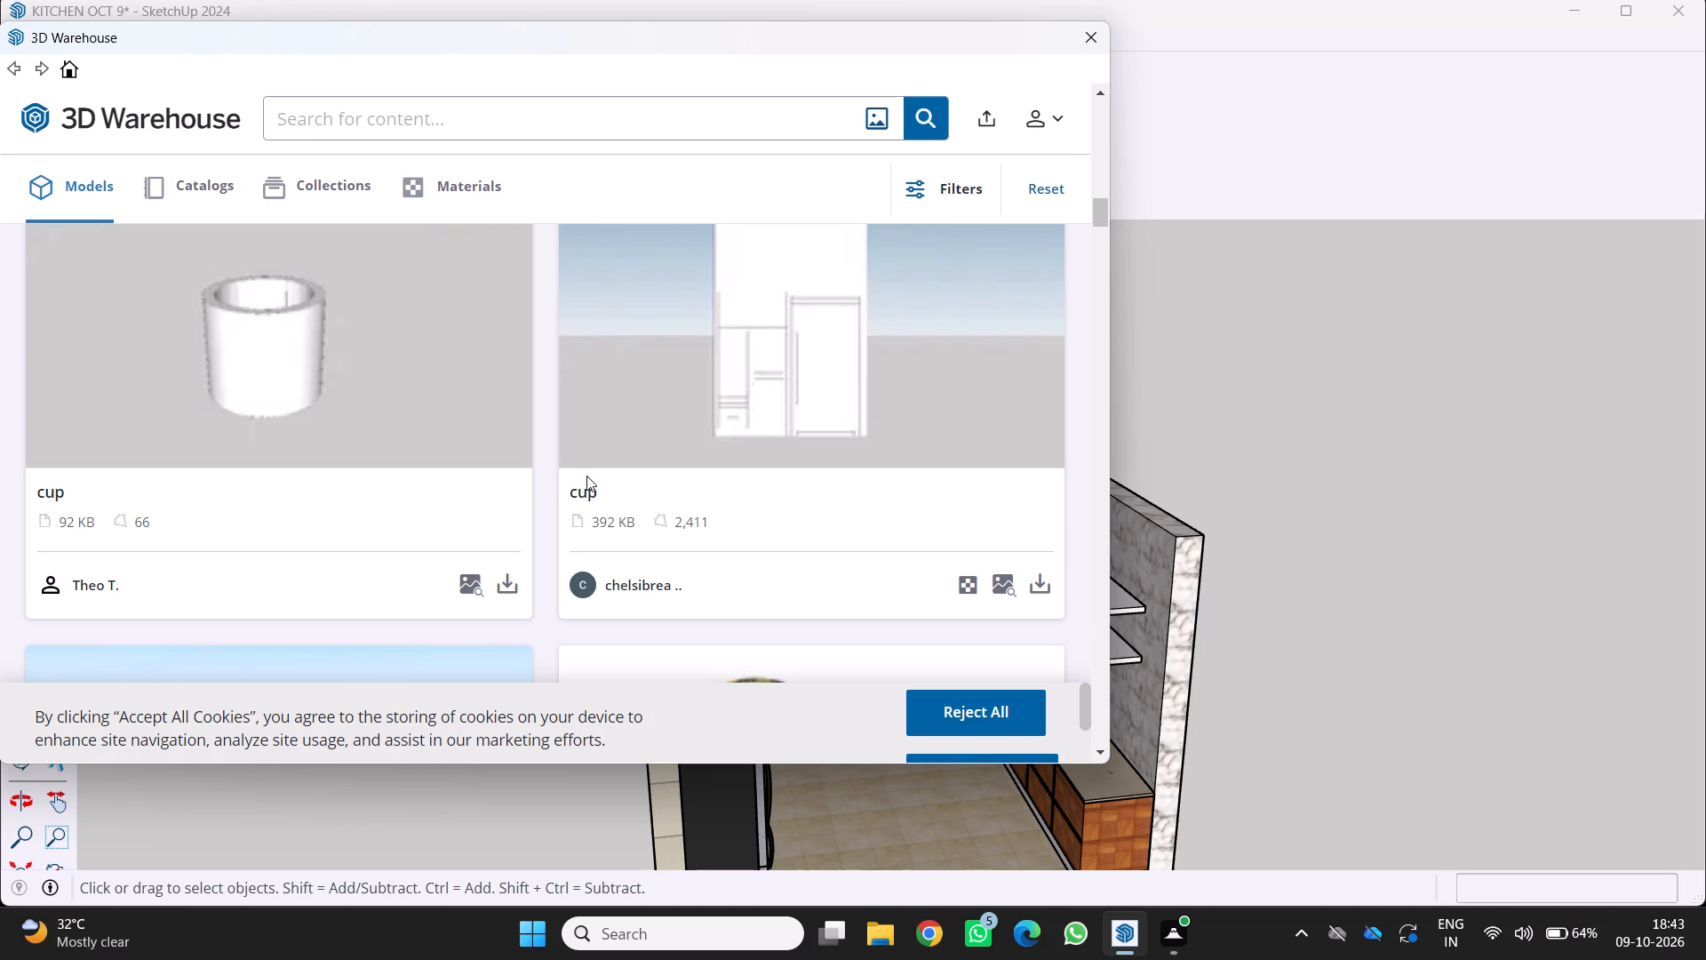
scroll(570, 484, down, 6)
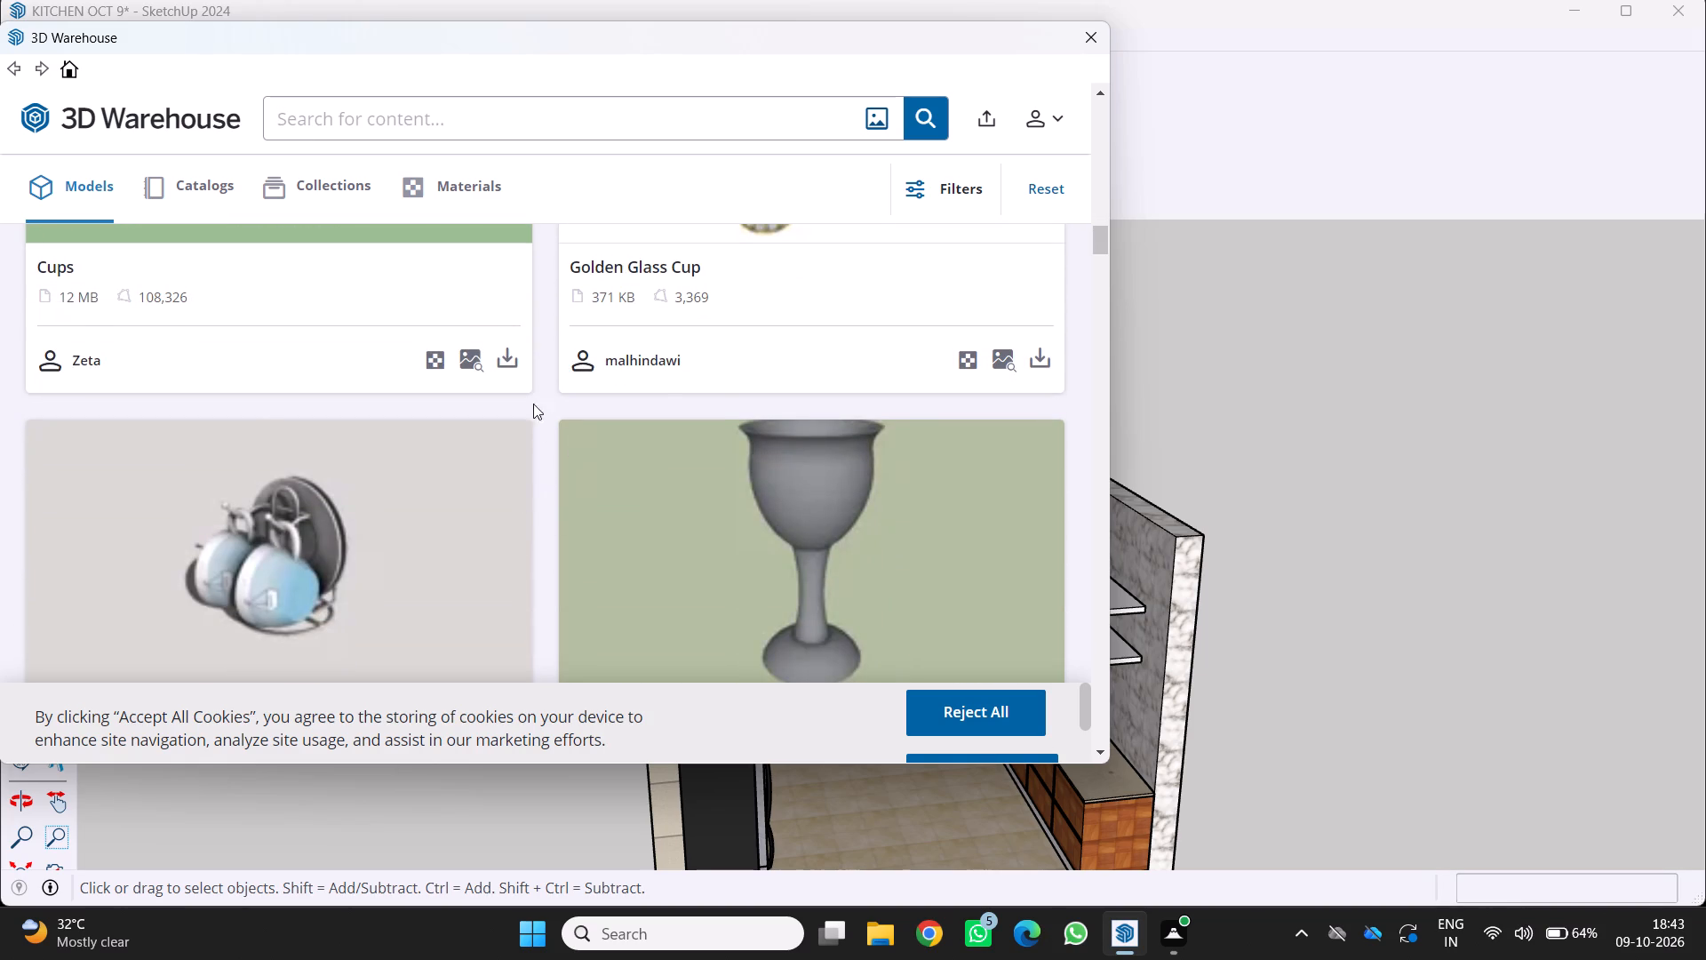
Load the Cups set with utensil holders, potted plant and tumblers into the model and place it outside the marble wall.
click(510, 367)
click(482, 421)
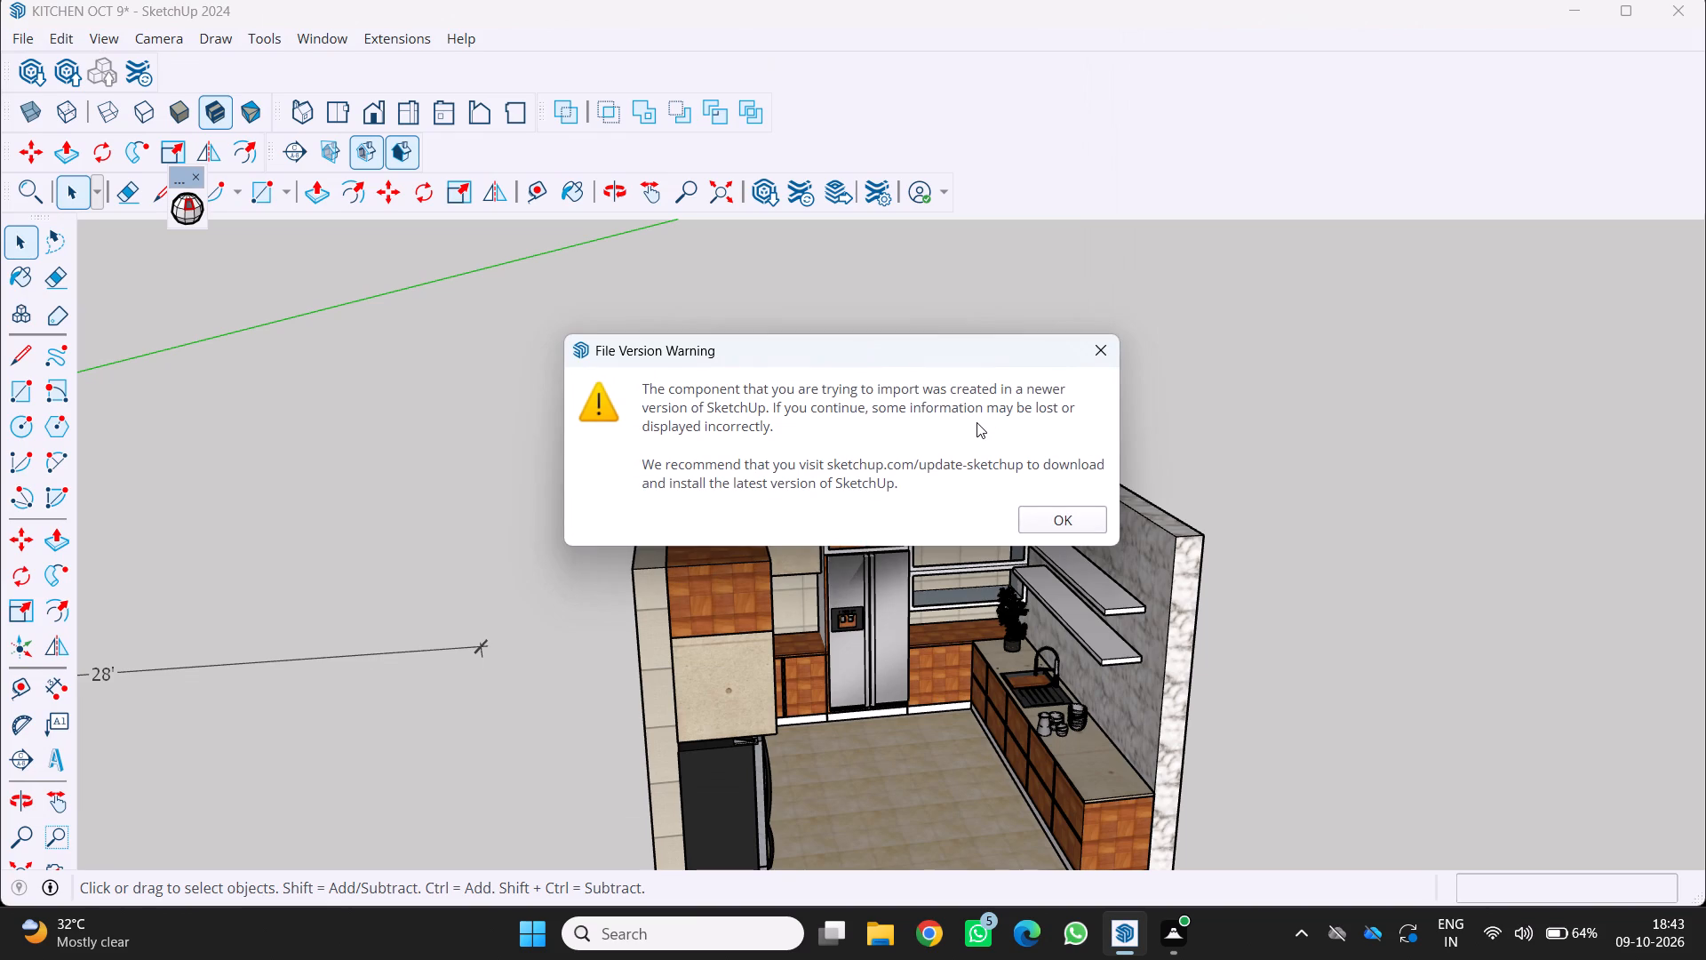
click(1039, 524)
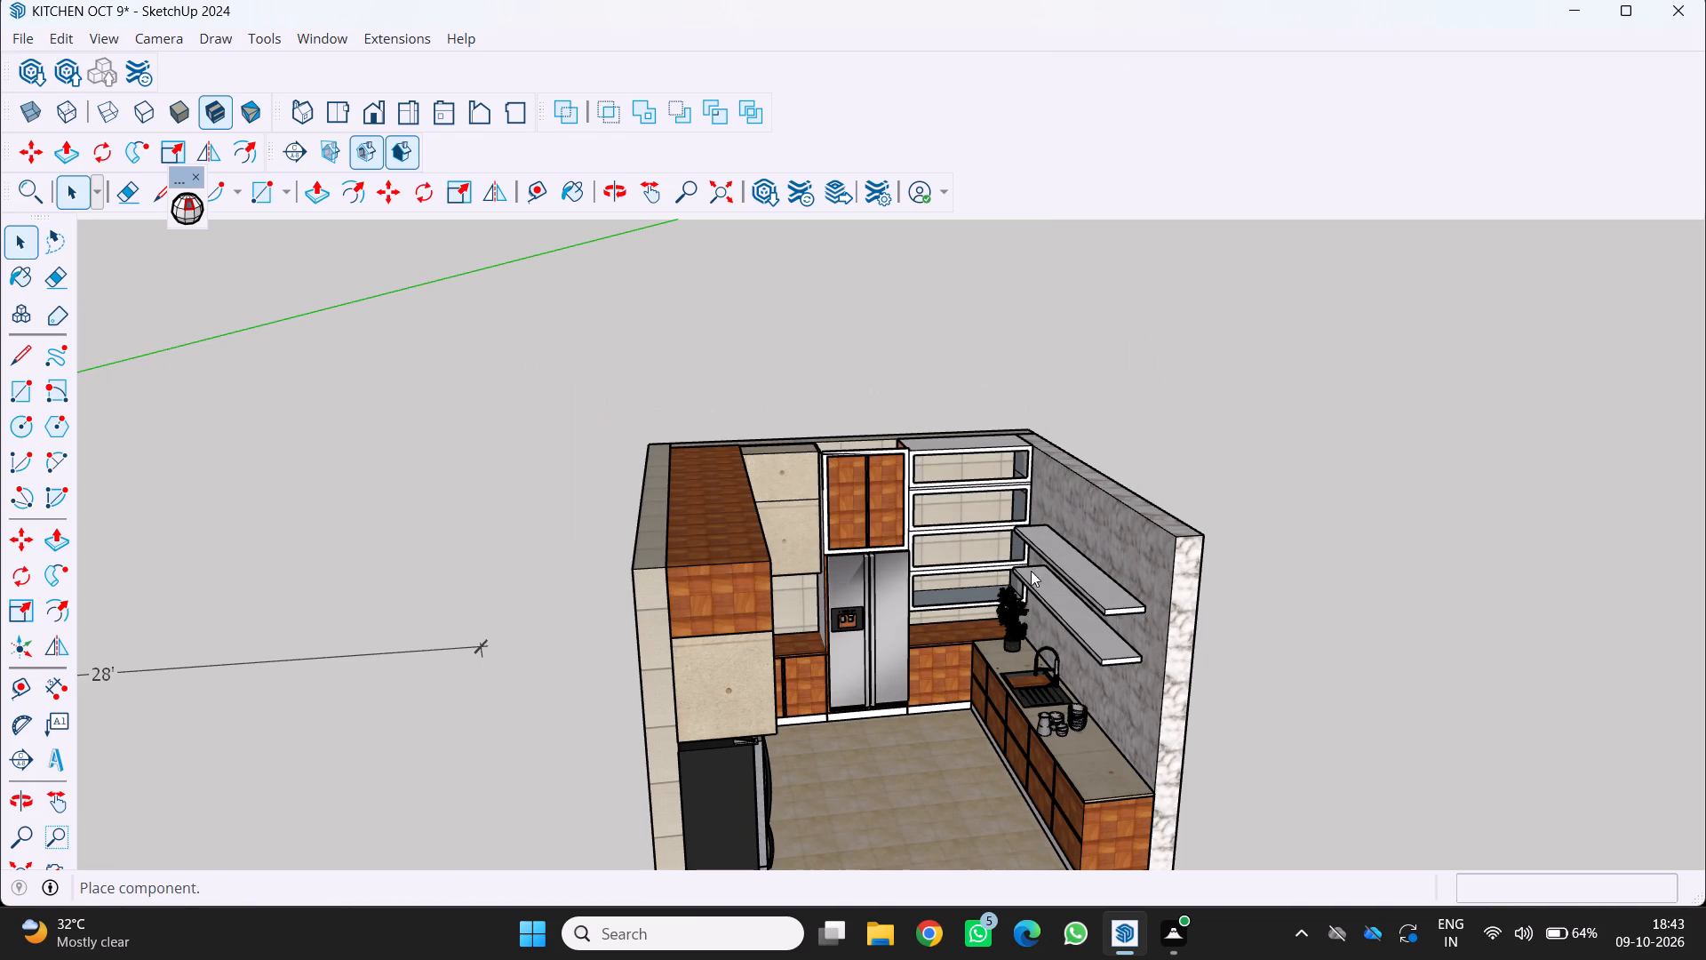
scroll(1031, 634, down, 1)
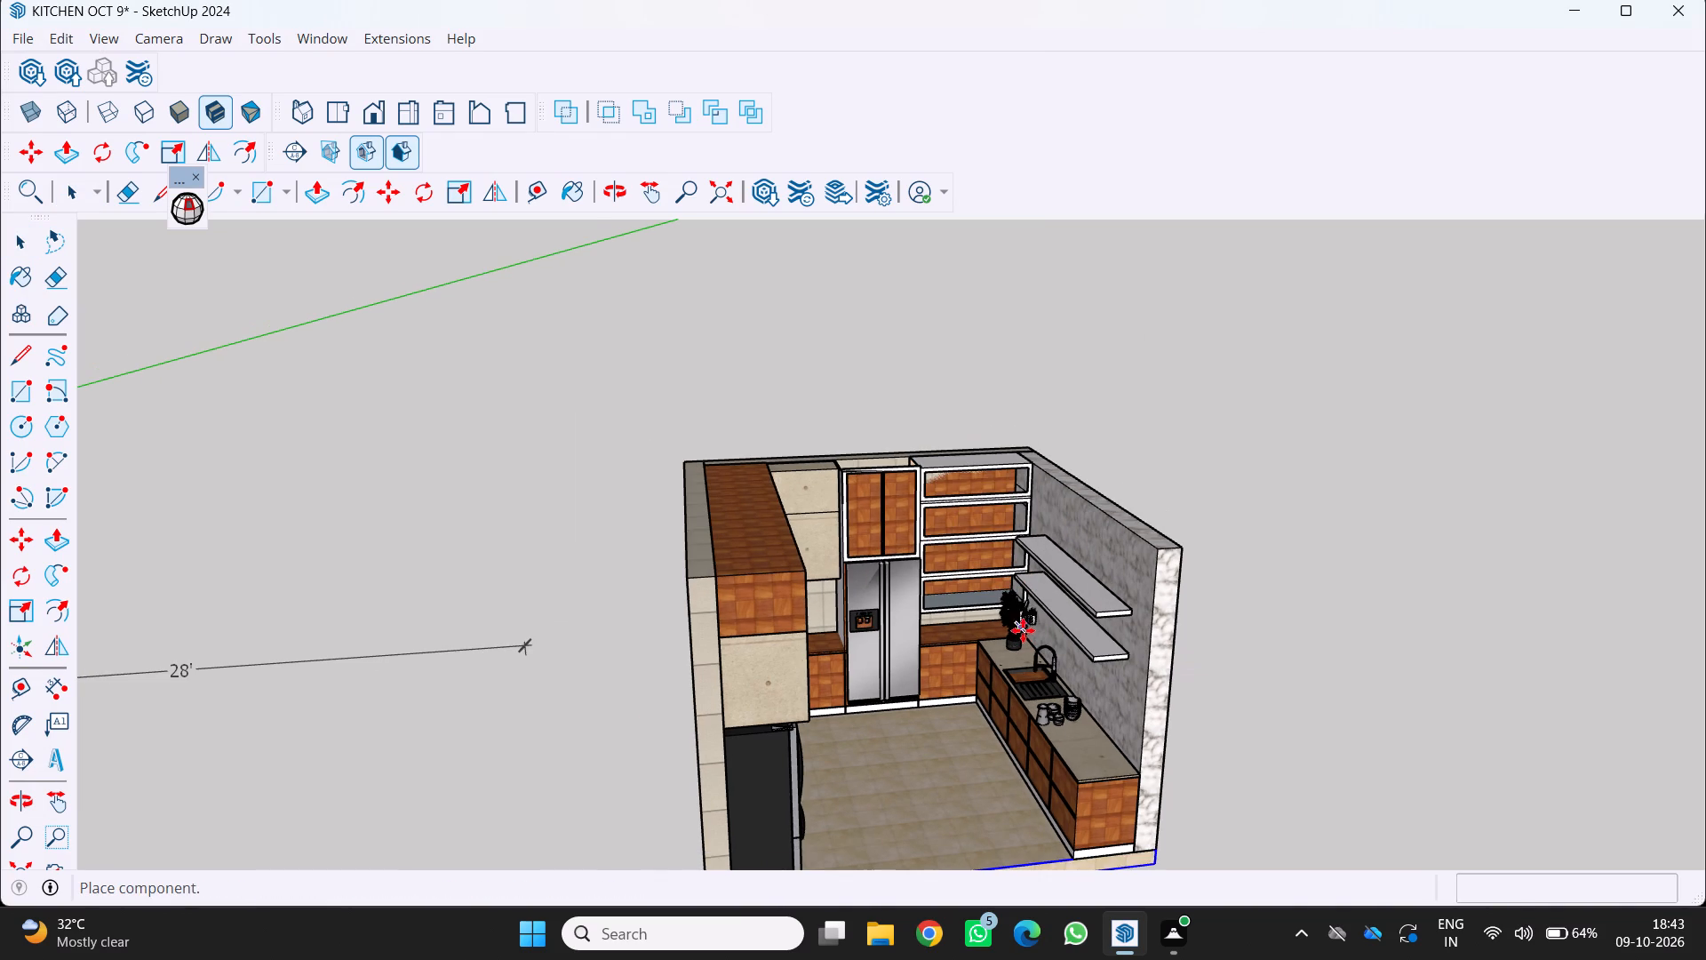
click(1226, 661)
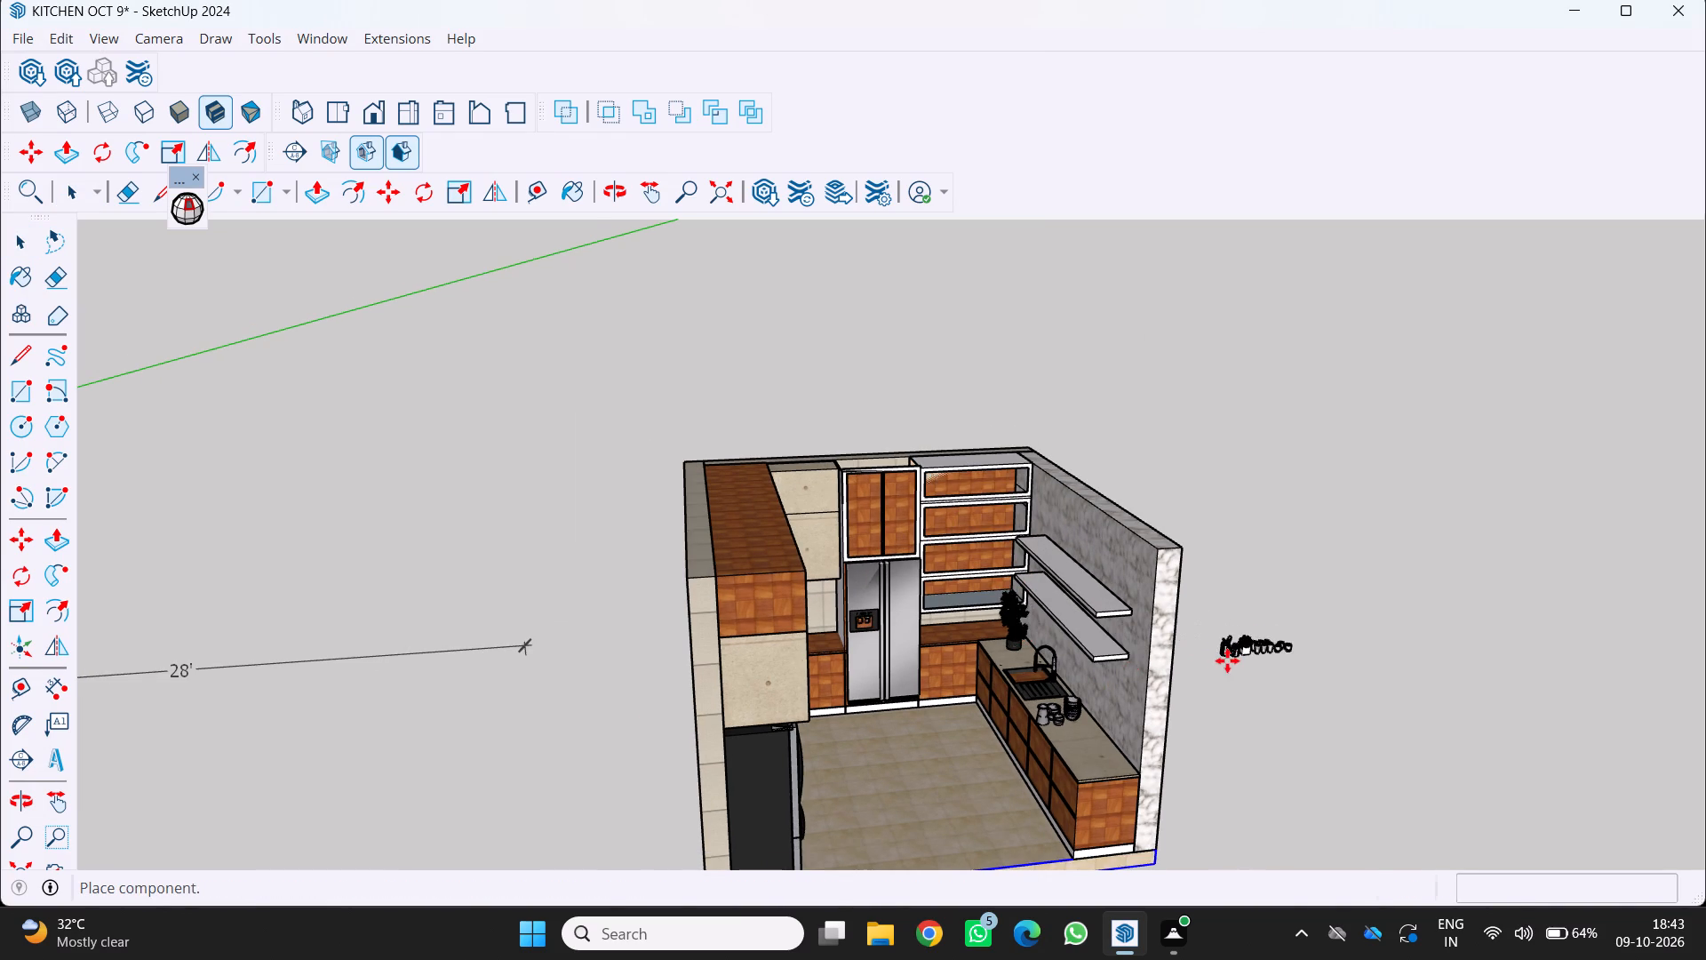
scroll(1227, 660, up, 1)
key(space)
Rotate the new Cups set 90 degrees horizontally about its corner at the utensil-holder end.
middle_drag(1321, 701, 1007, 750)
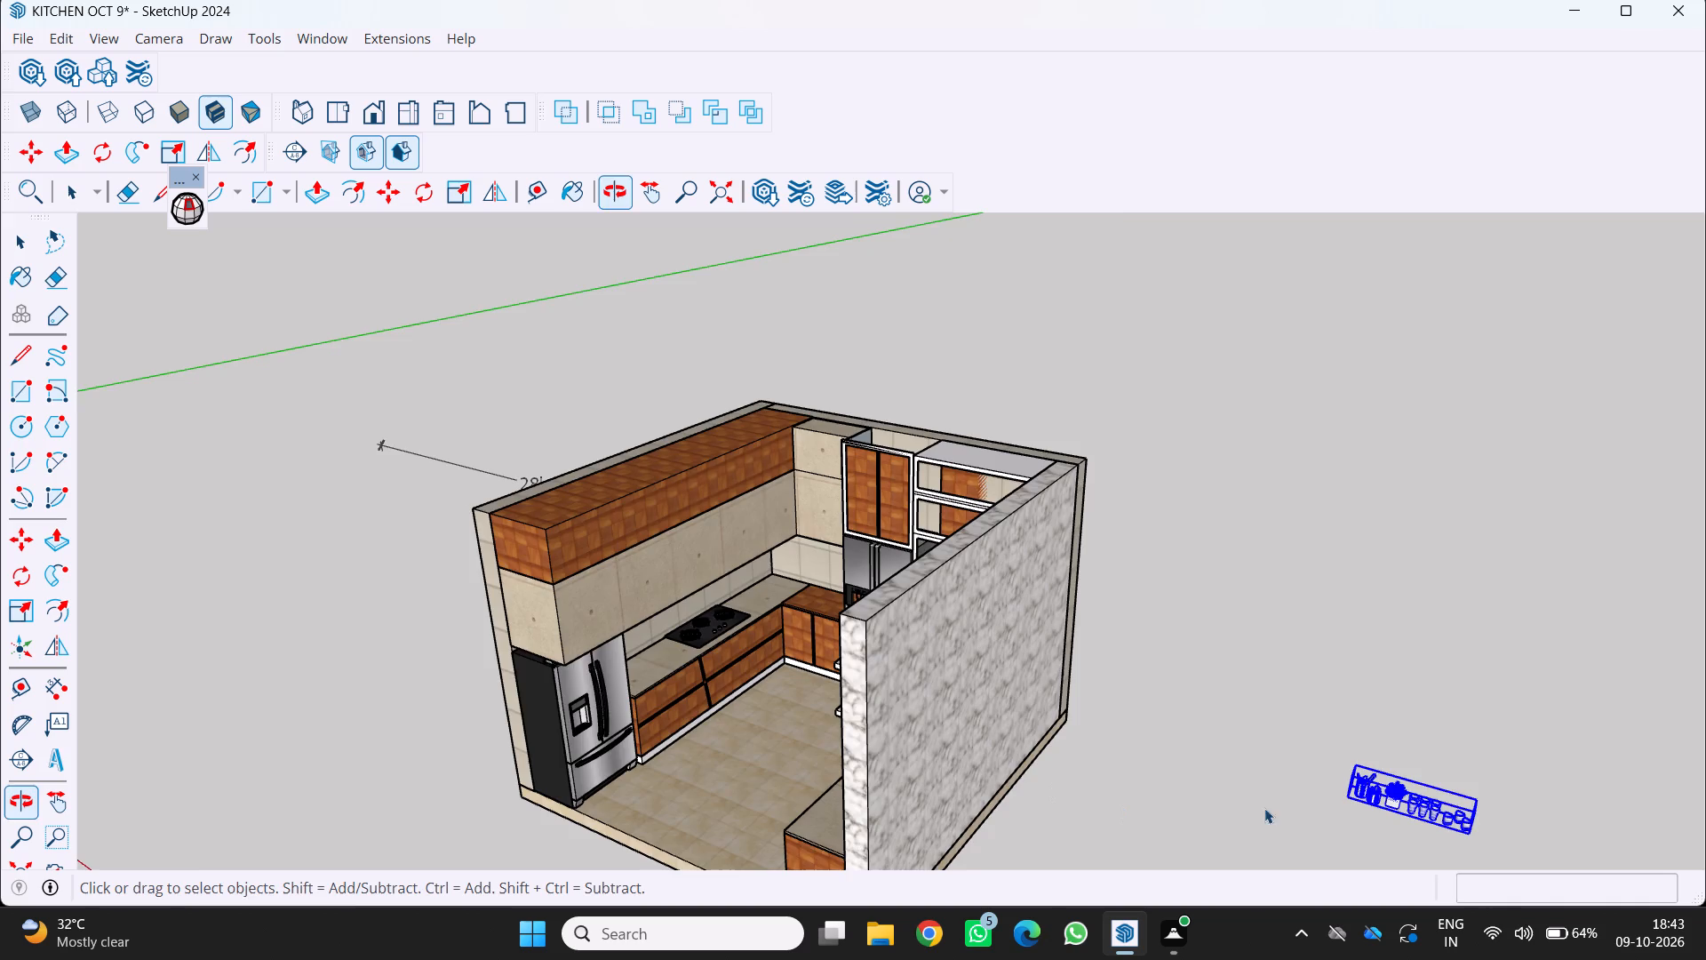
scroll(1274, 769, down, 4)
middle_drag(1258, 751, 1508, 730)
scroll(1427, 708, up, 6)
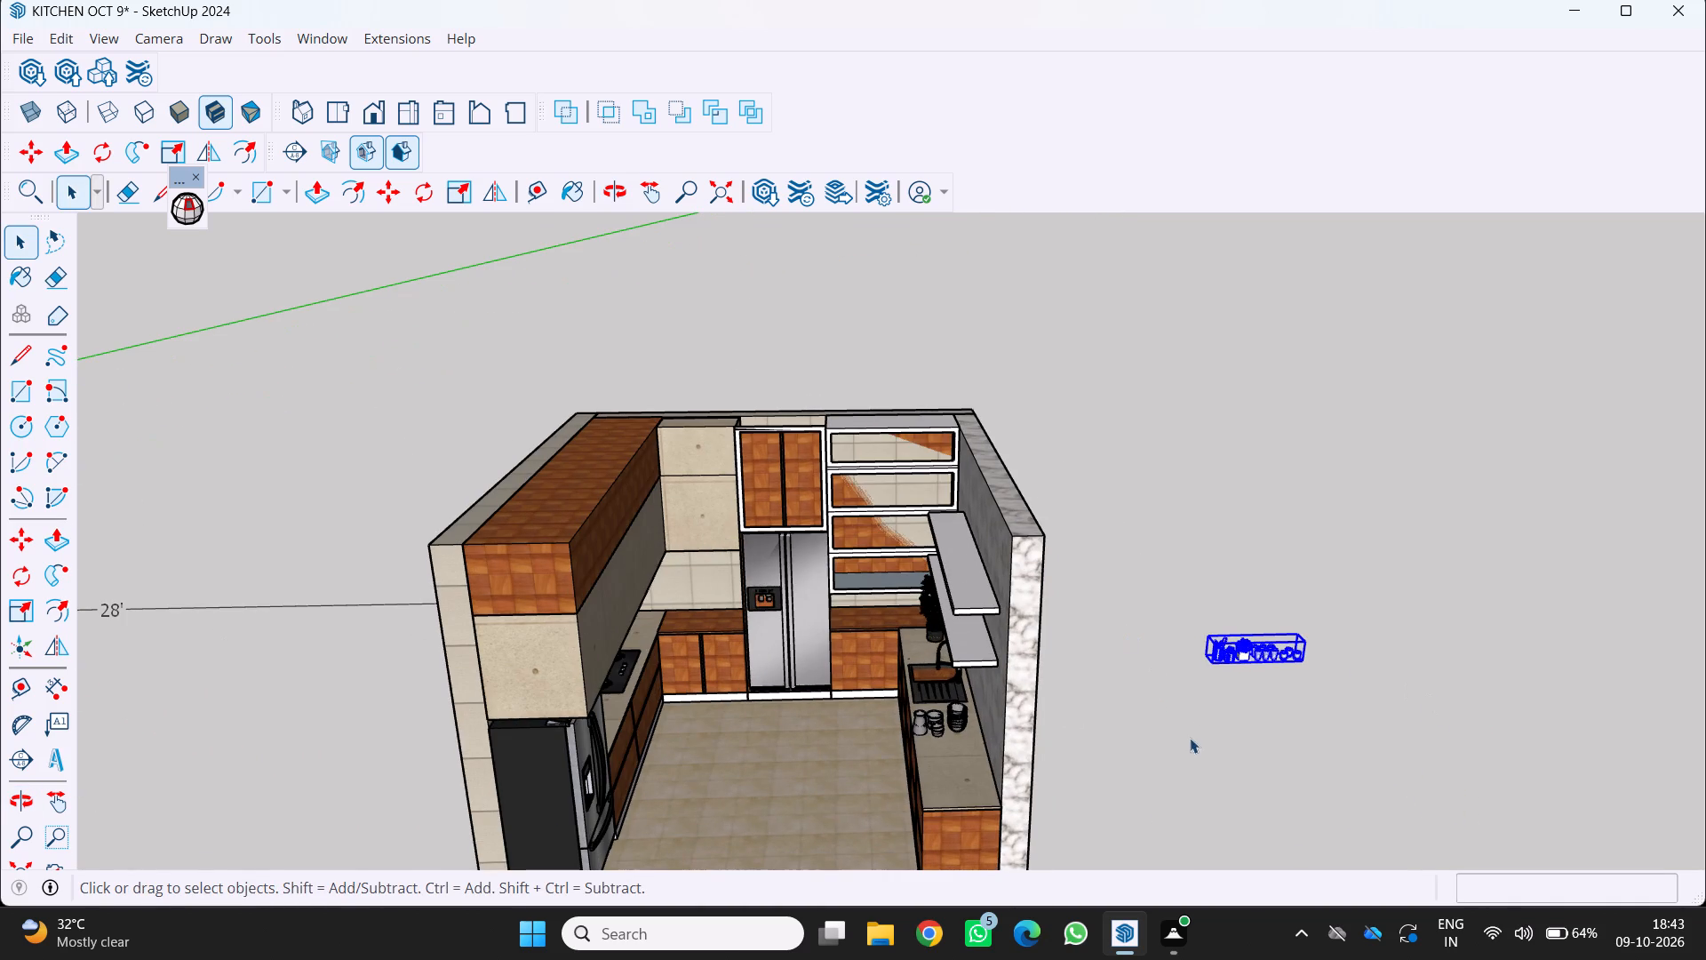
key(space)
key(space)
click(1212, 723)
middle_drag(1391, 600, 1115, 593)
scroll(1240, 608, up, 1)
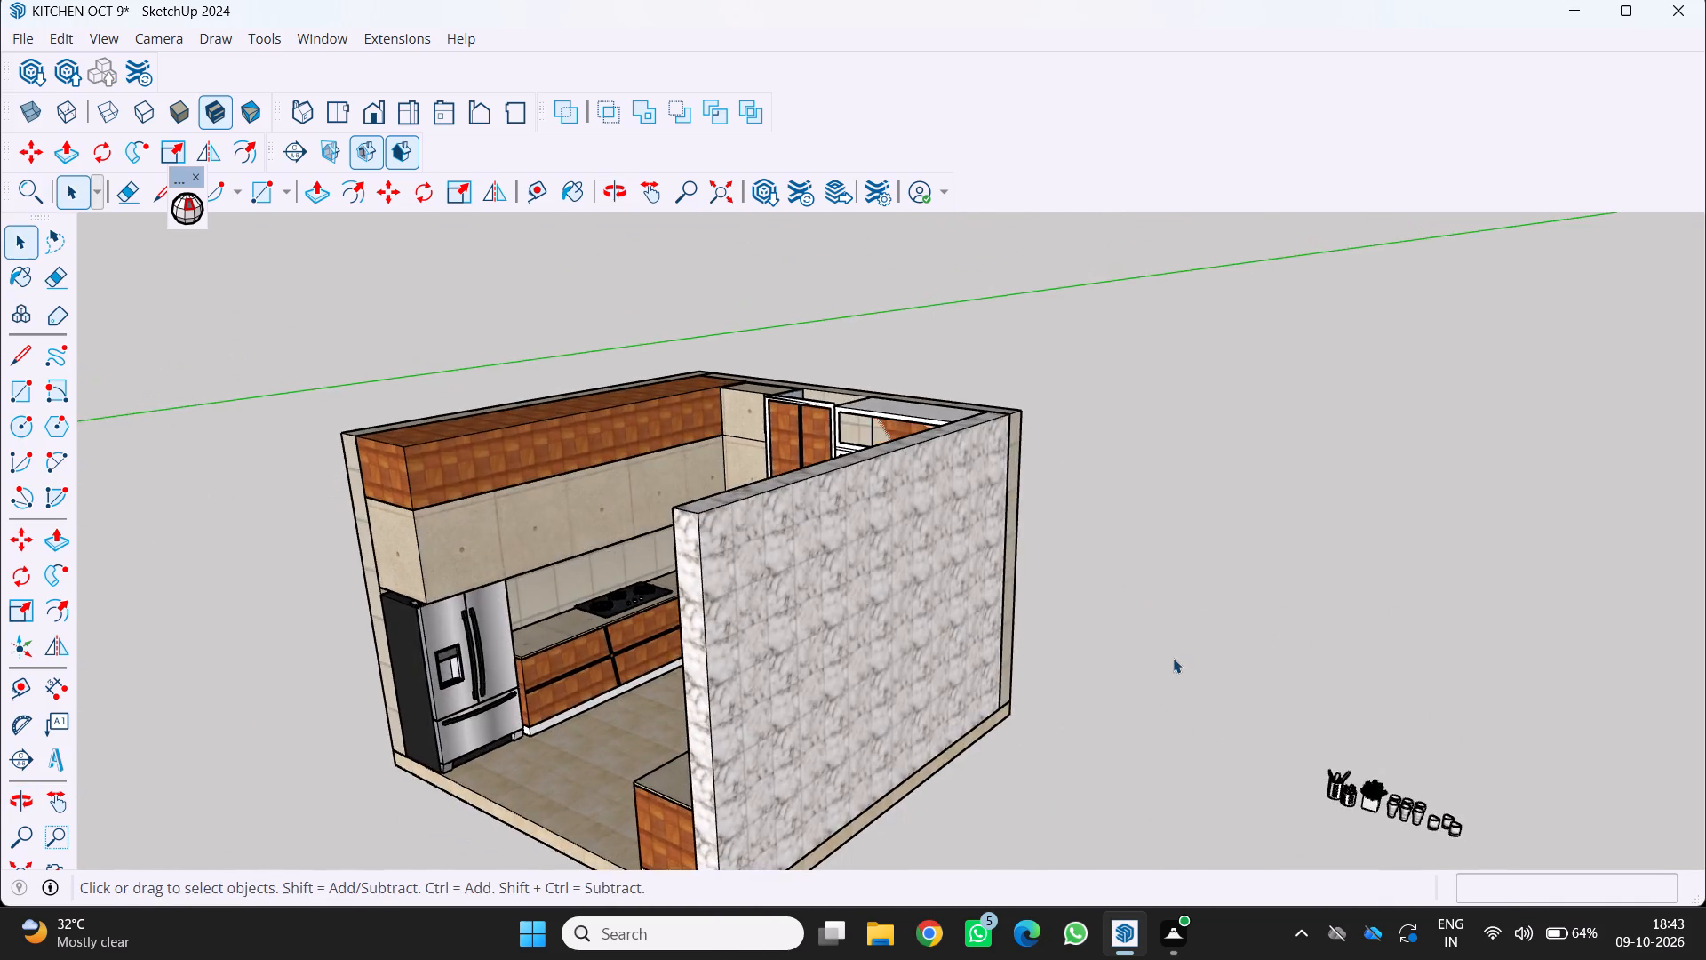
scroll(1173, 658, down, 4)
middle_drag(1169, 654, 1333, 586)
scroll(1278, 661, up, 10)
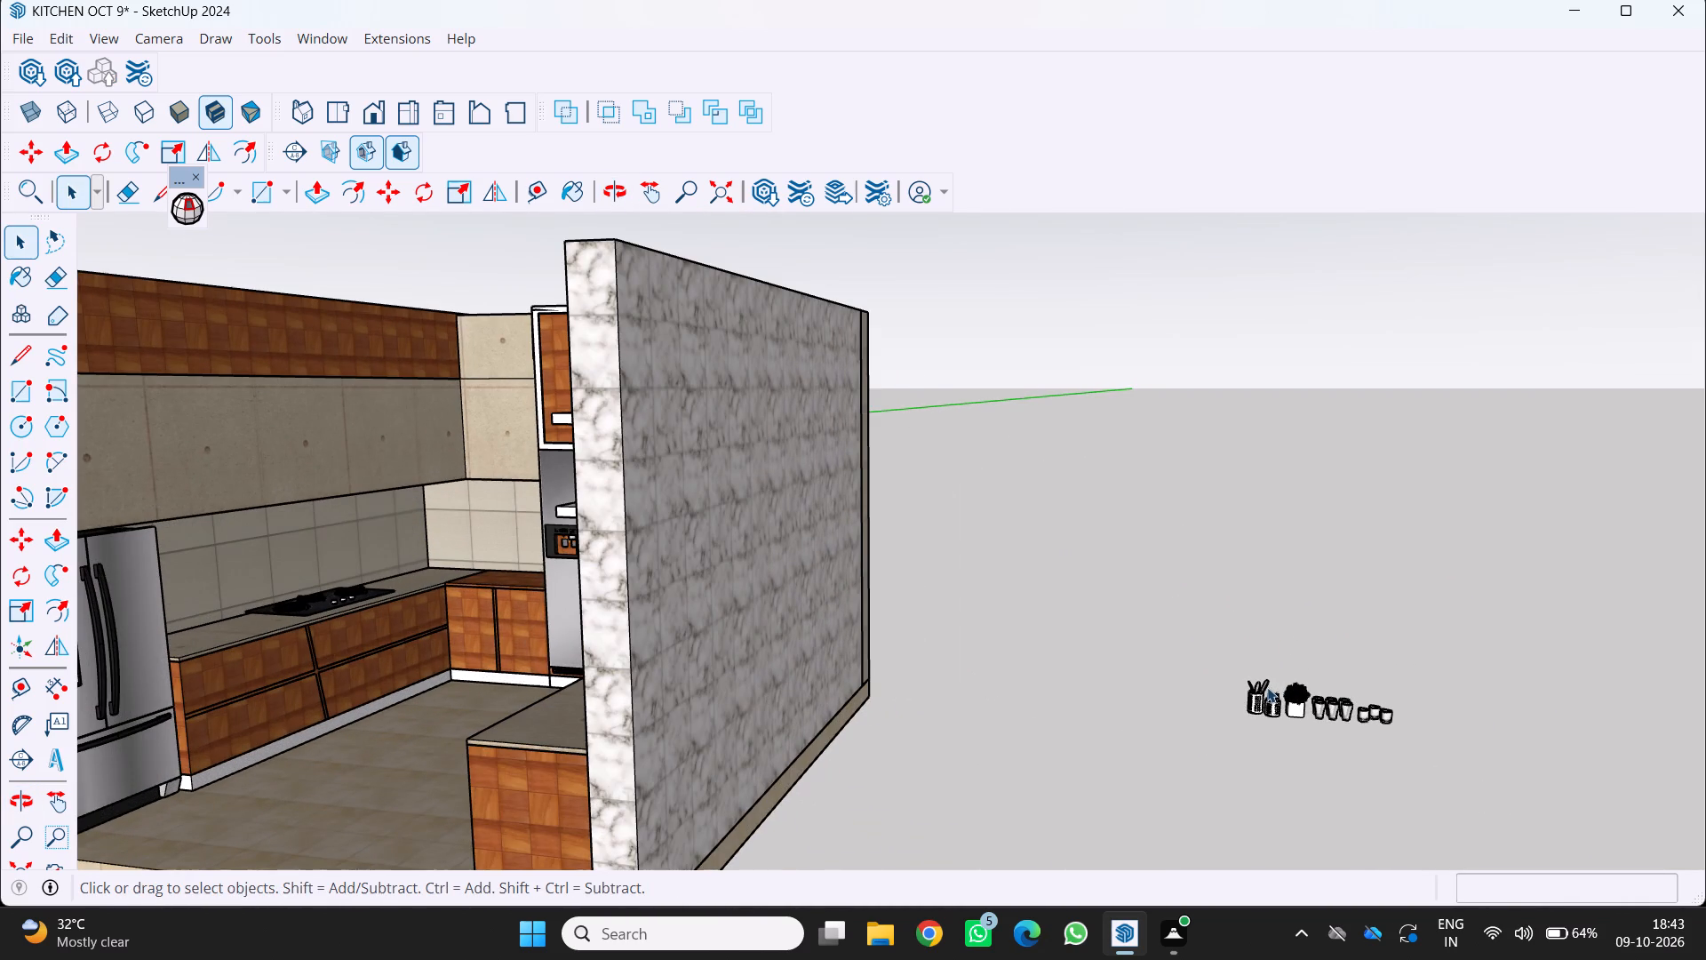
key(q)
scroll(1217, 776, up, 5)
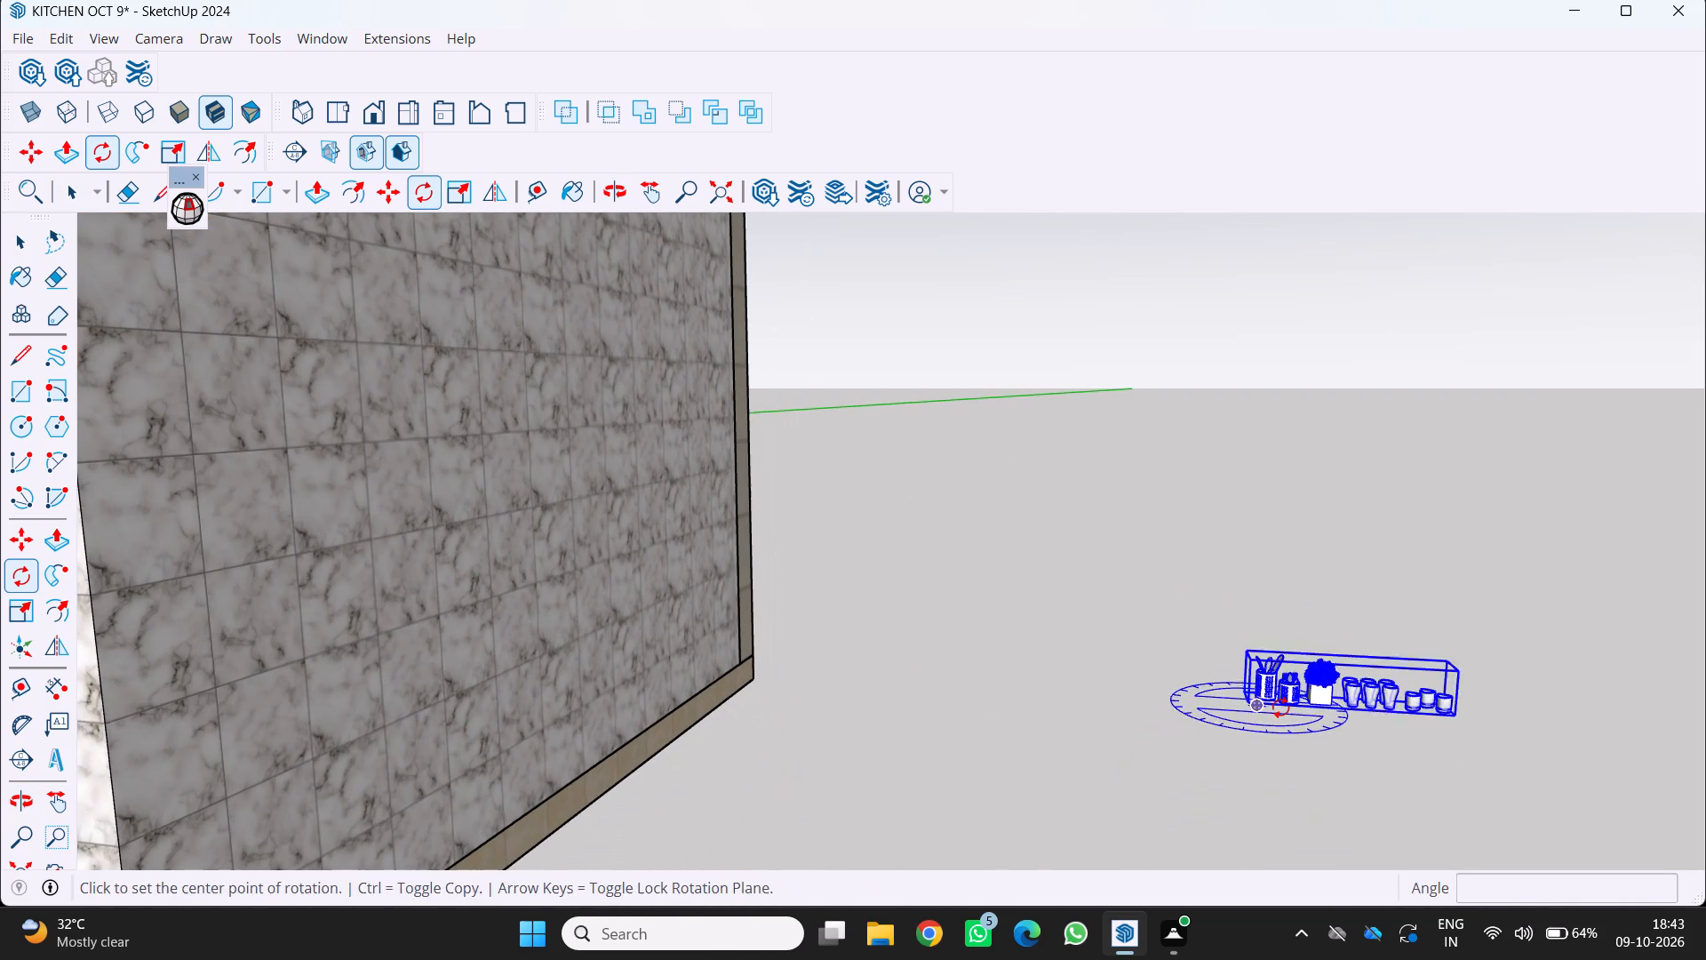
click(1253, 703)
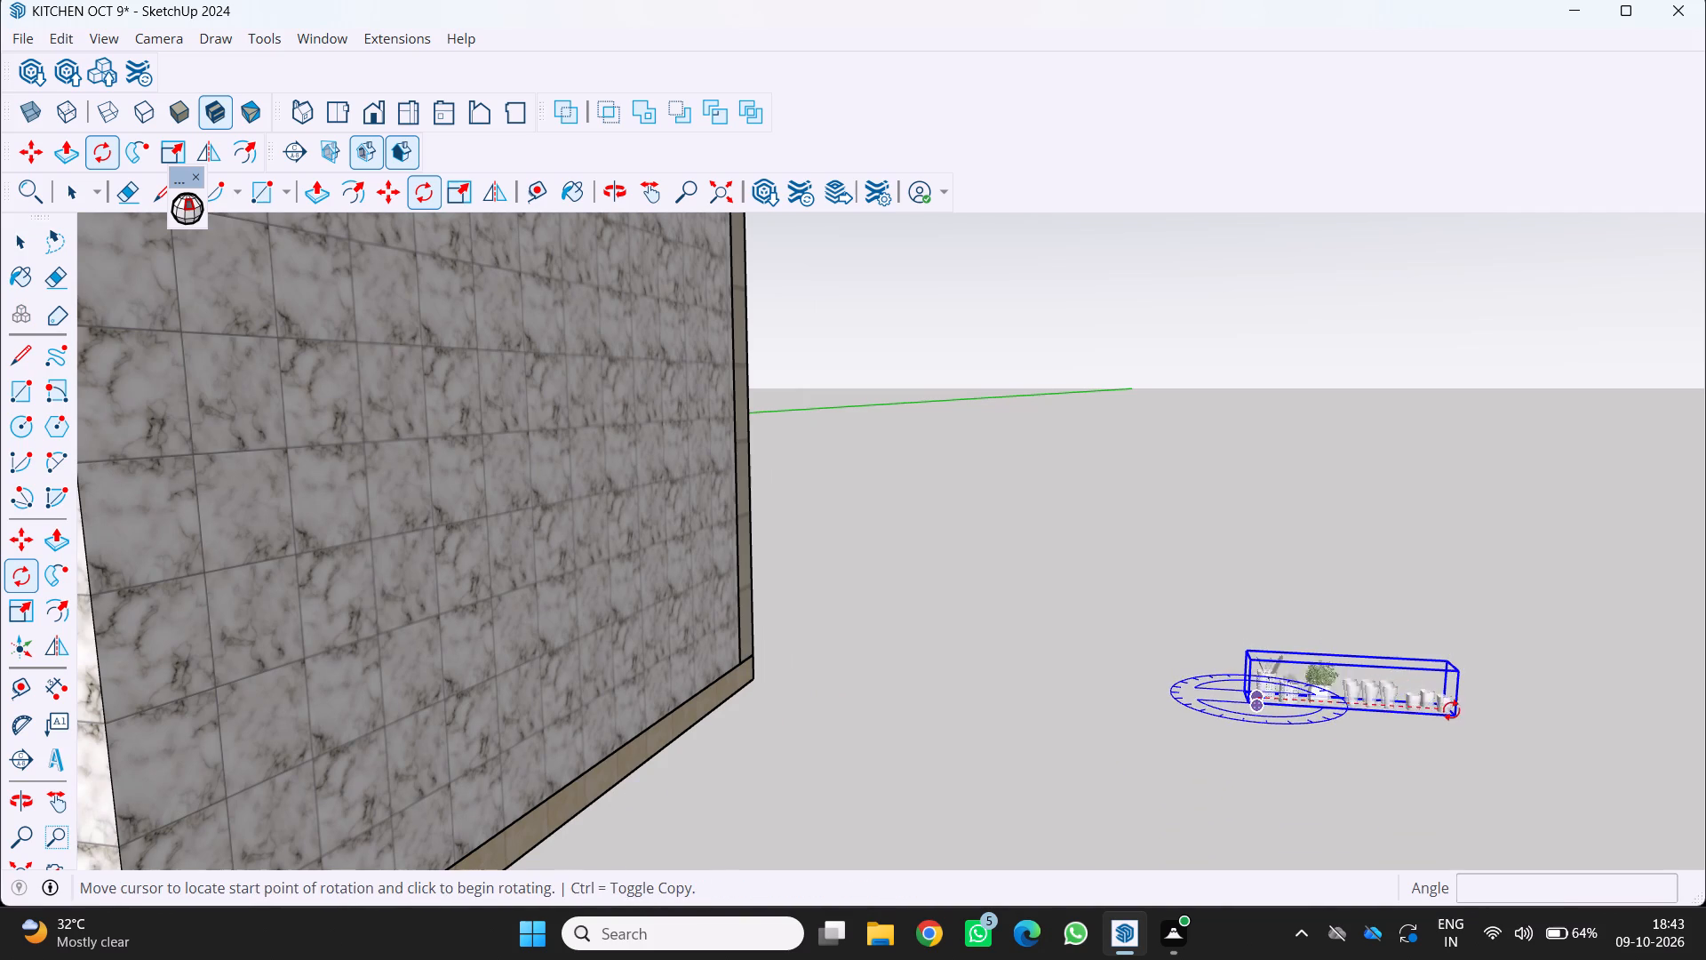
click(1455, 709)
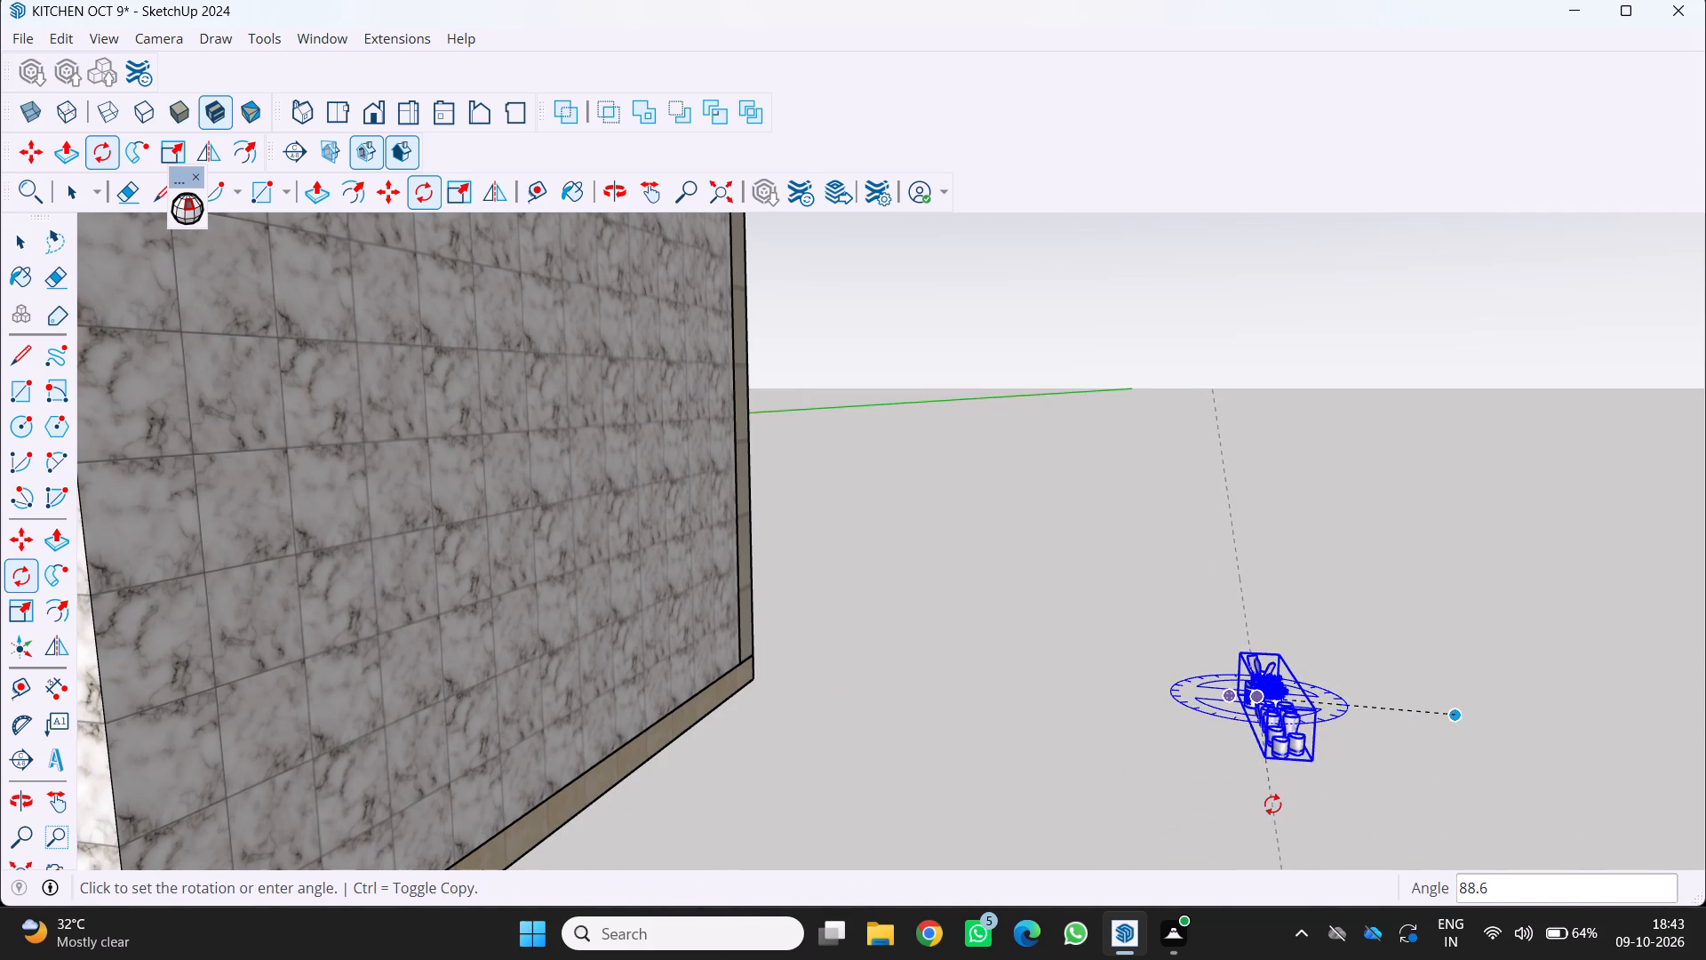
text(90)
key(Return)
Enlarge the rotated Cups set uniformly from its lower front corner to more than twice its size.
middle_drag(1150, 741, 1335, 776)
scroll(1335, 777, down, 4)
scroll(1178, 725, down, 4)
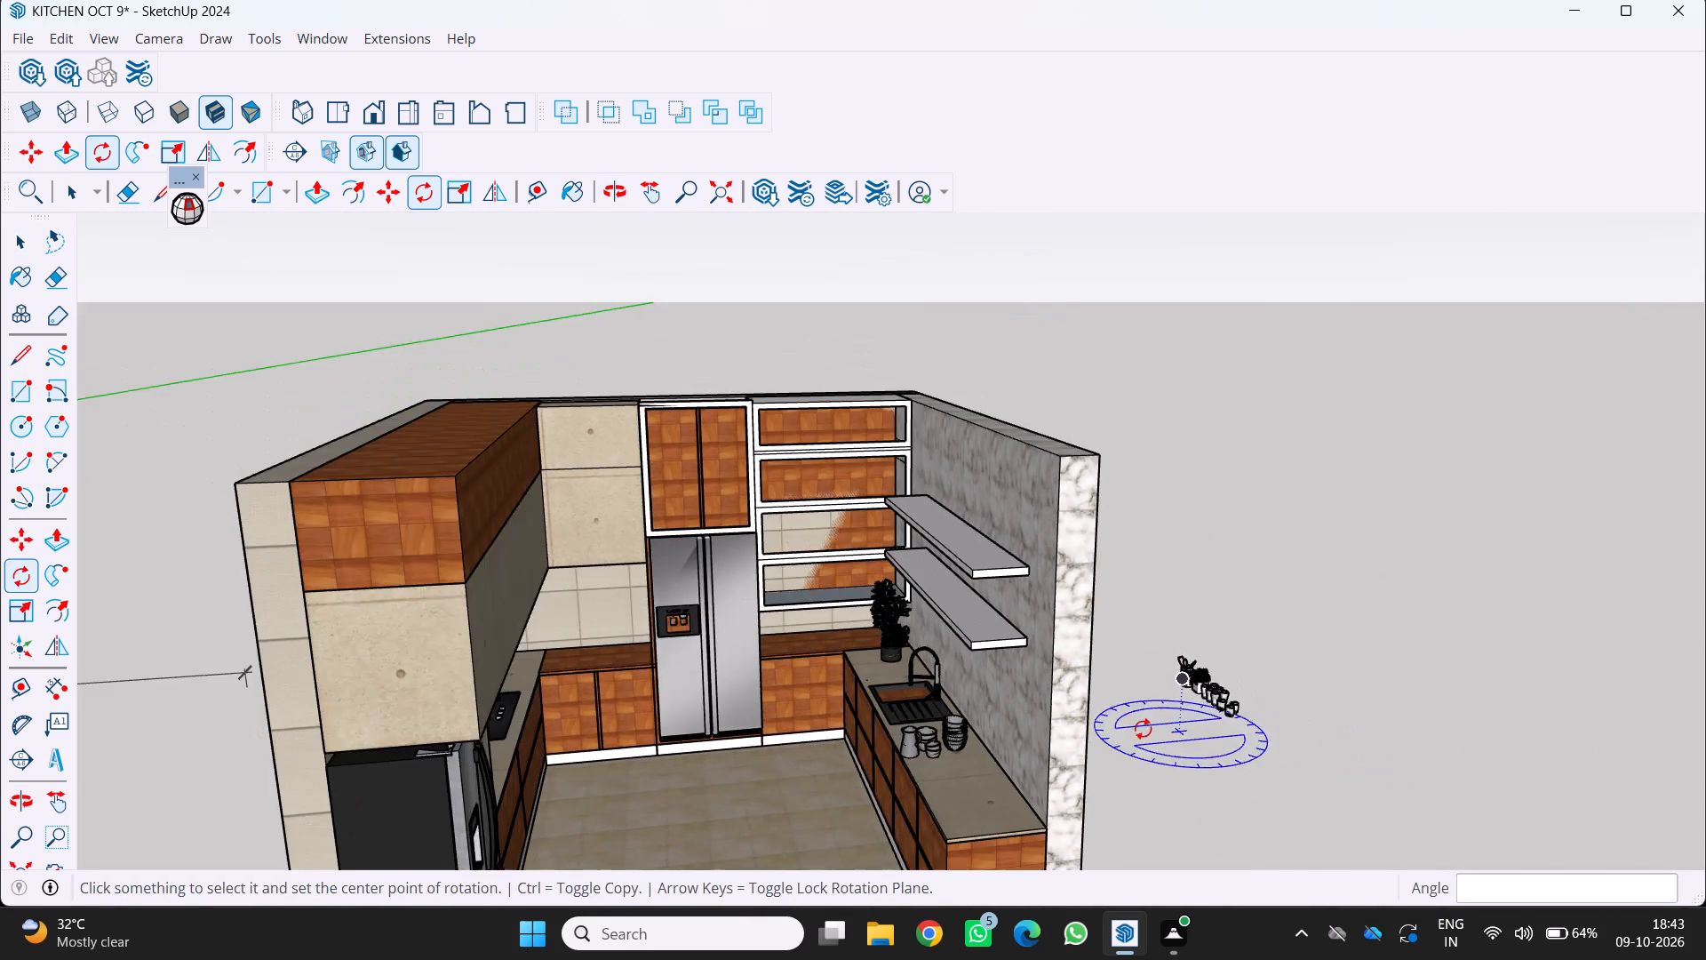
middle_drag(1136, 727, 1084, 709)
scroll(1227, 742, up, 1)
key(m)
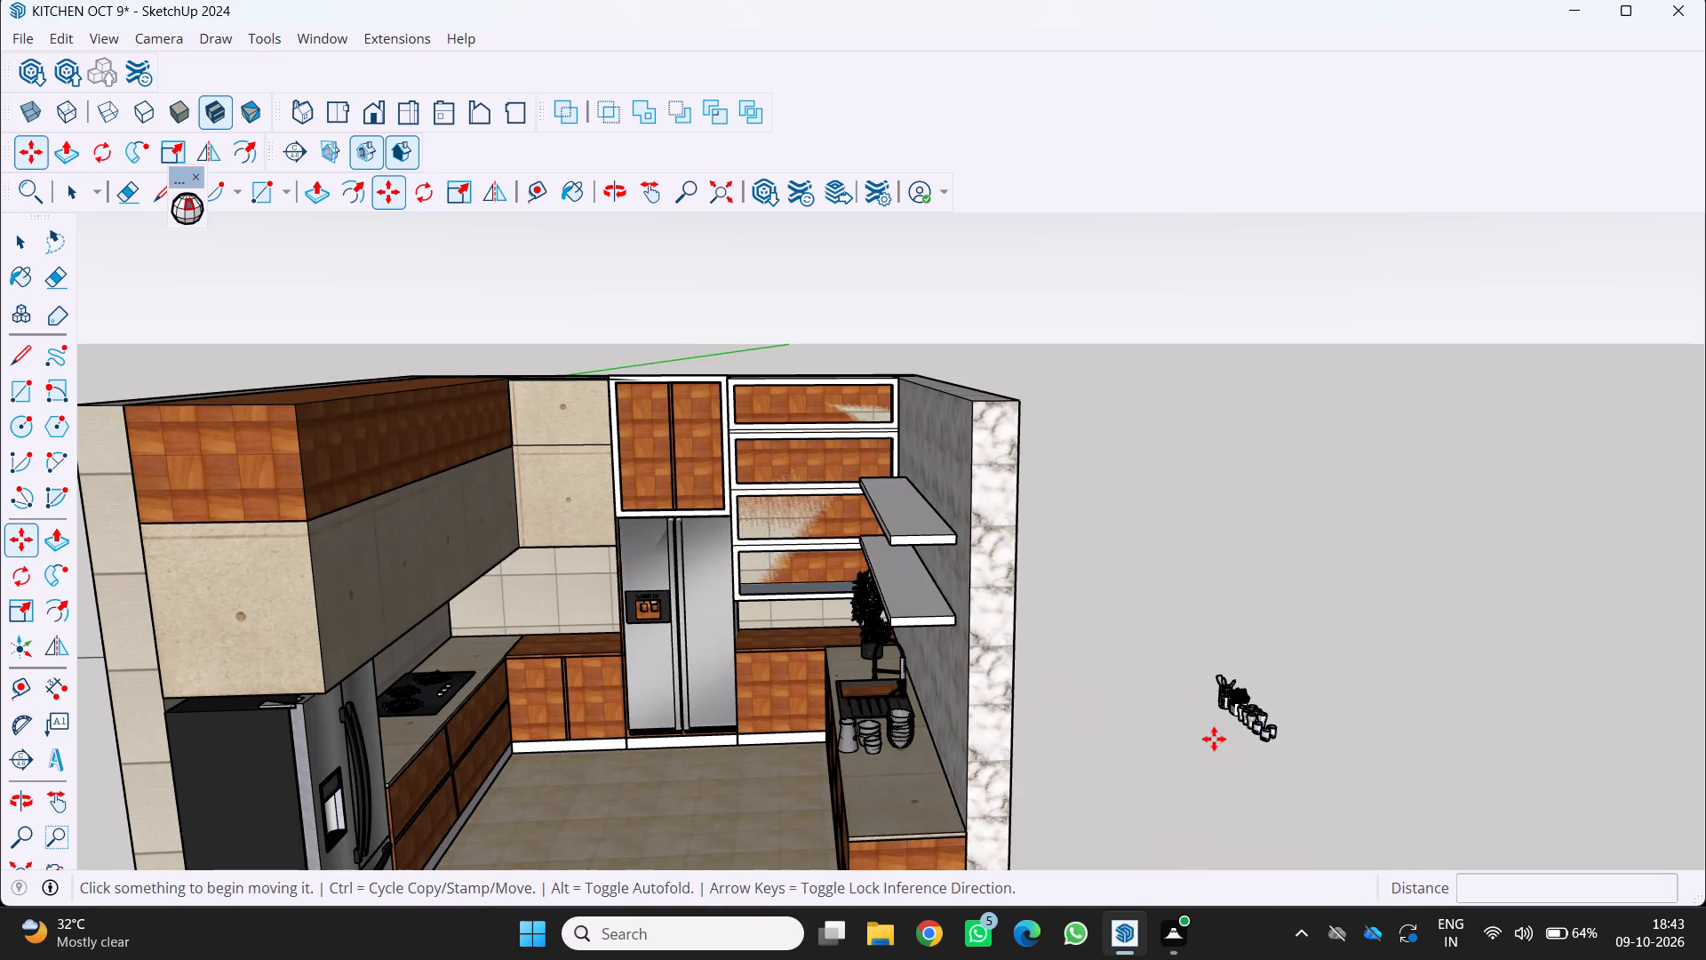
scroll(1243, 716, up, 3)
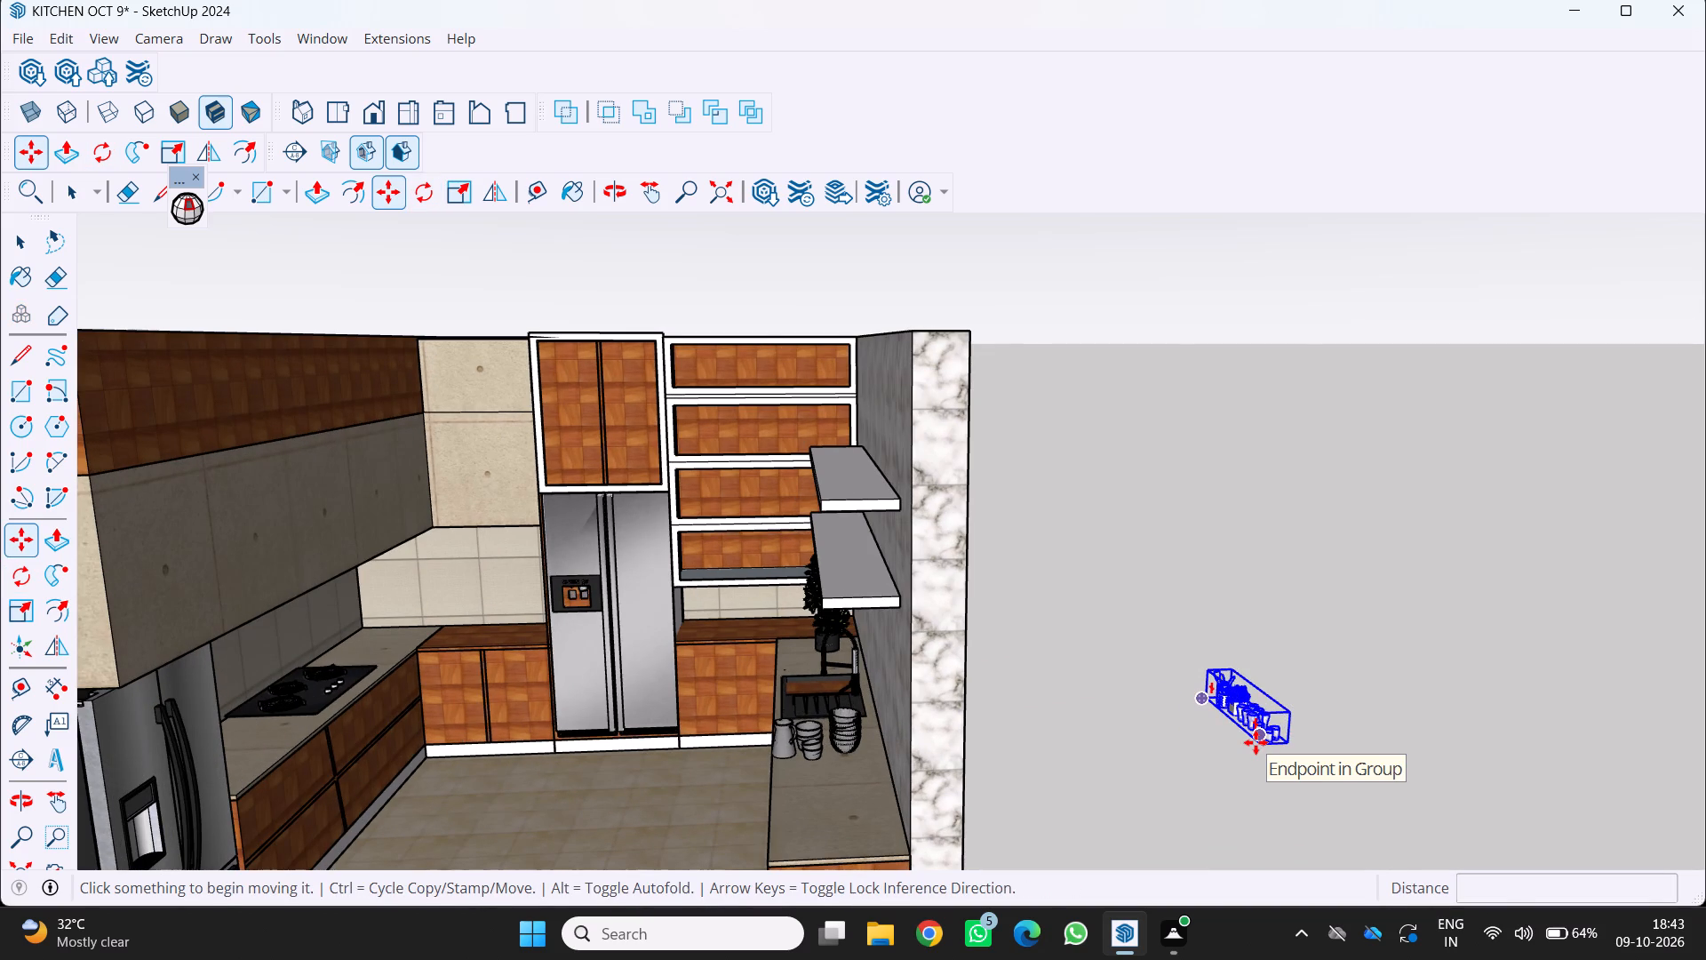
key(s)
scroll(1255, 741, up, 3)
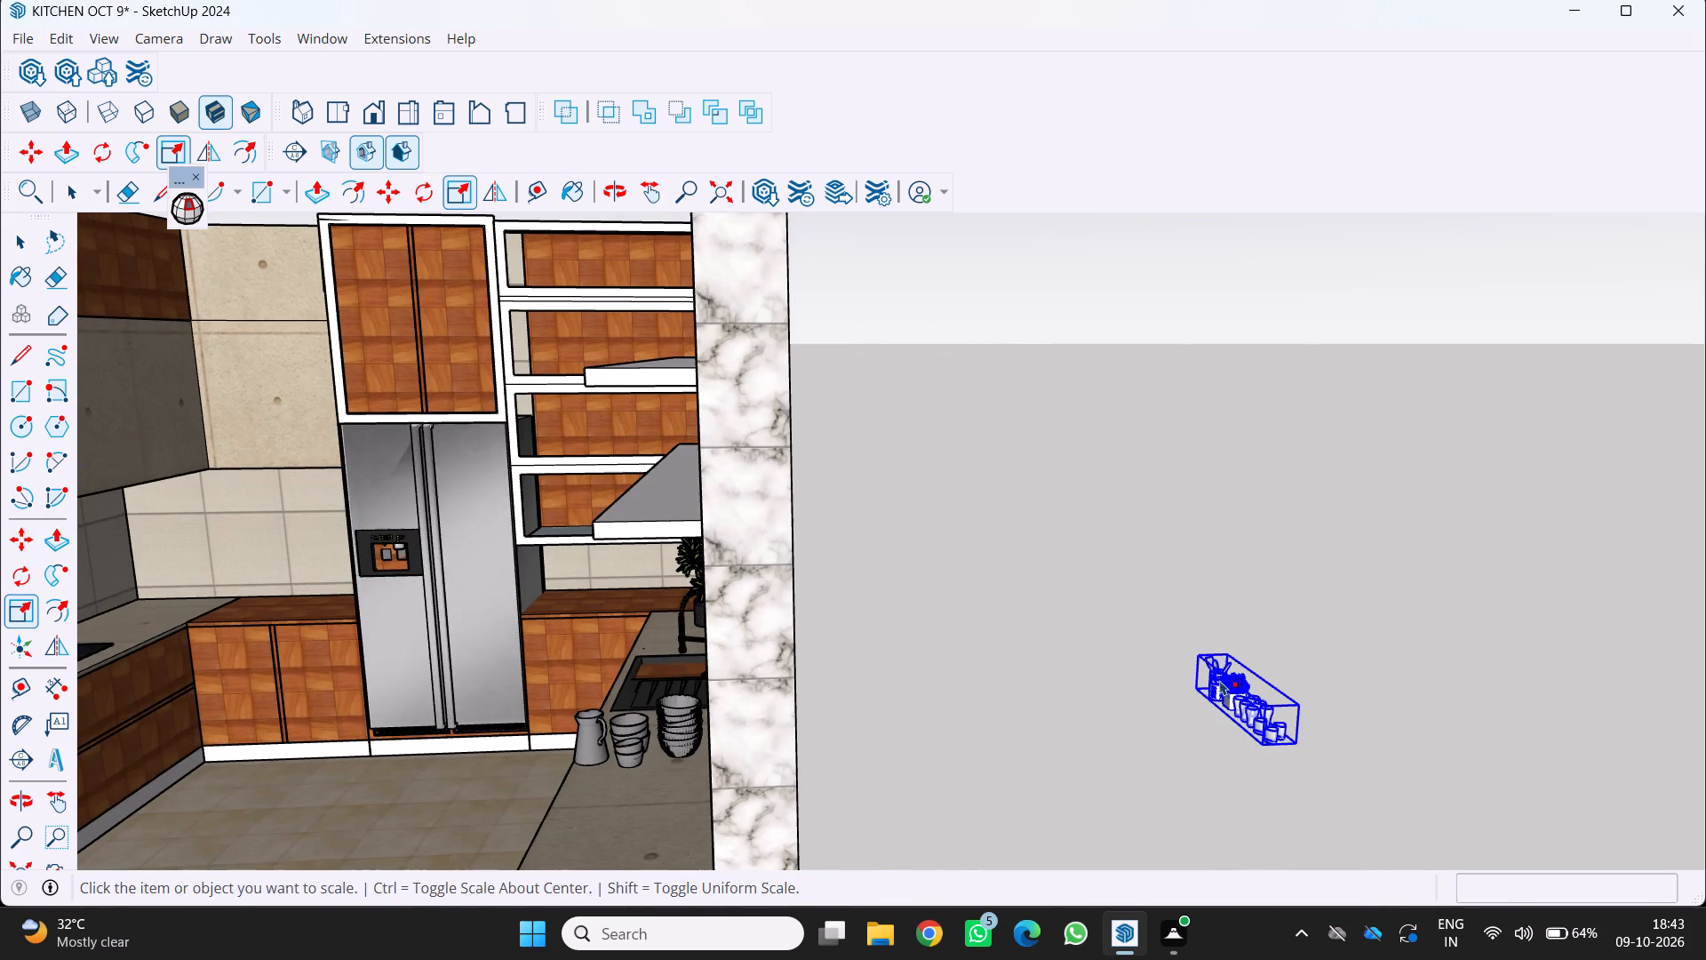
click(1260, 741)
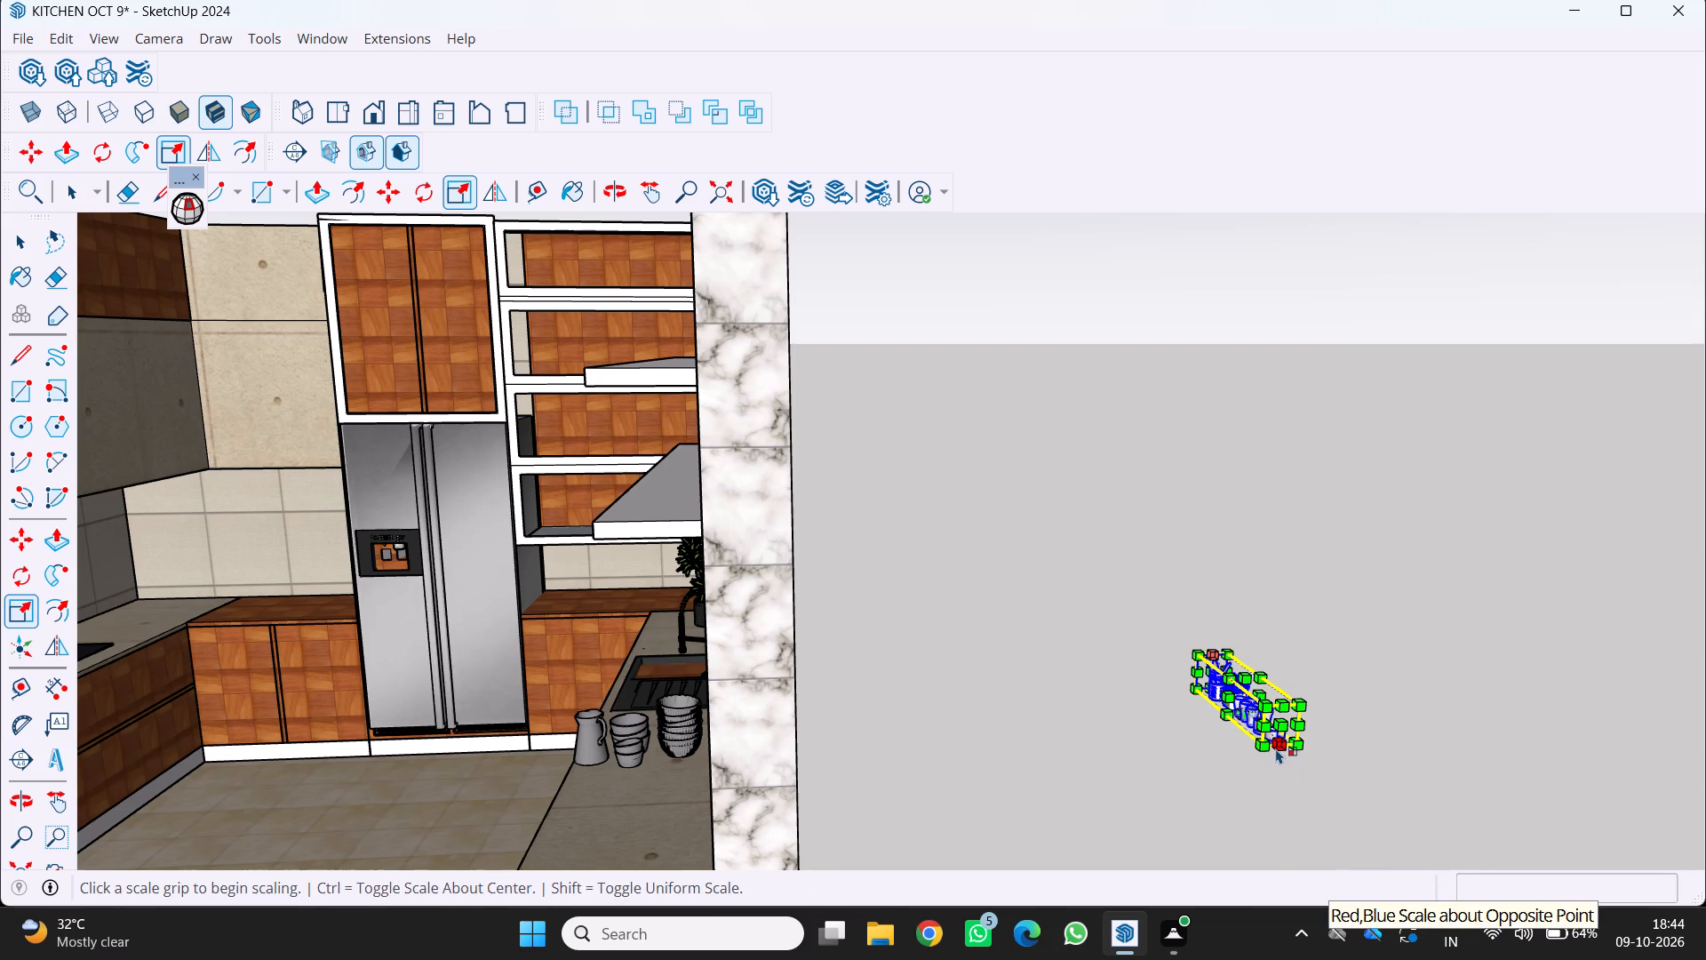
click(1266, 740)
scroll(1355, 820, down, 10)
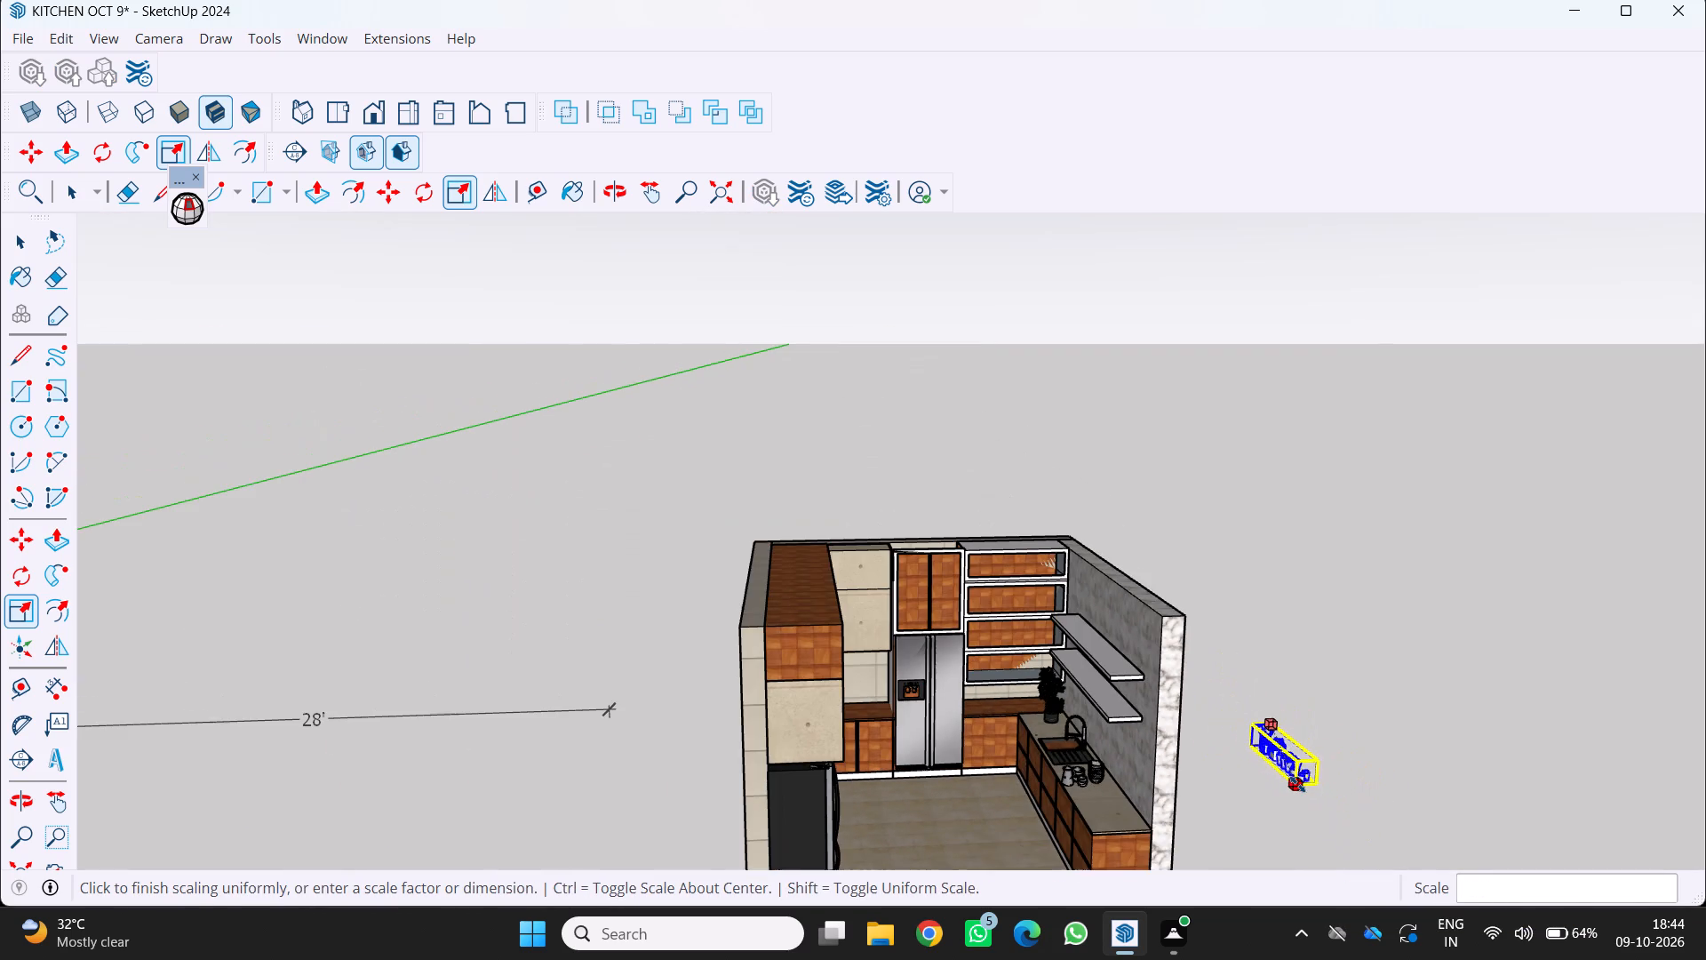
scroll(1360, 848, down, 3)
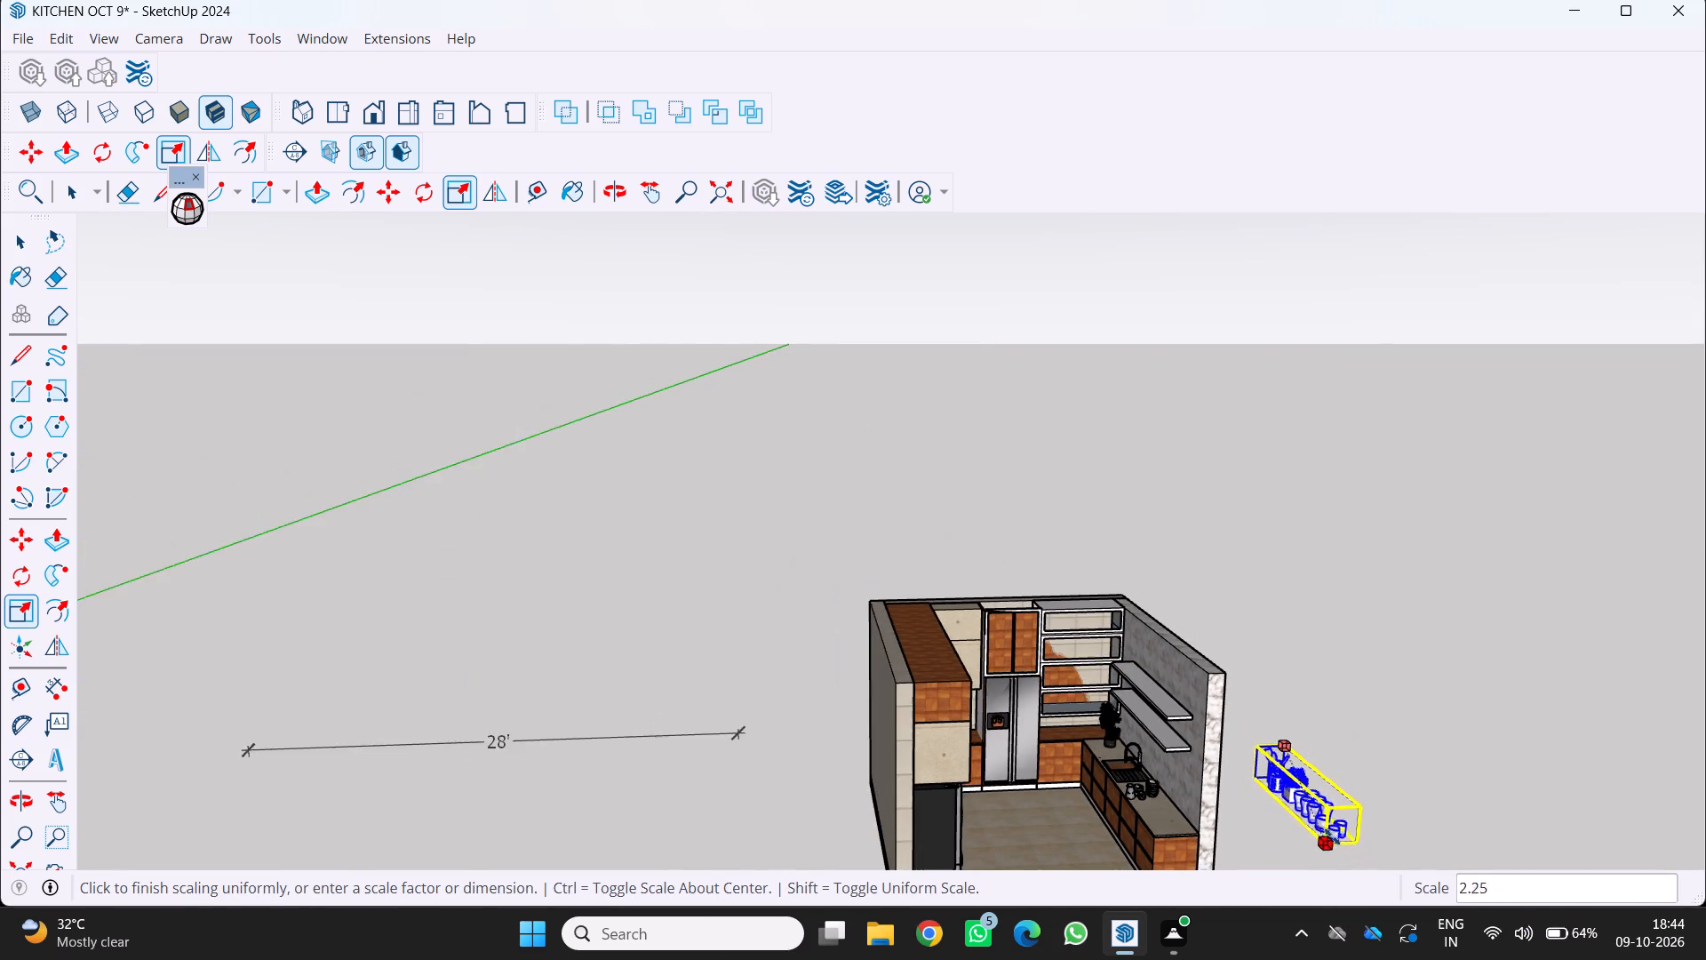
scroll(1332, 836, down, 1)
click(1347, 852)
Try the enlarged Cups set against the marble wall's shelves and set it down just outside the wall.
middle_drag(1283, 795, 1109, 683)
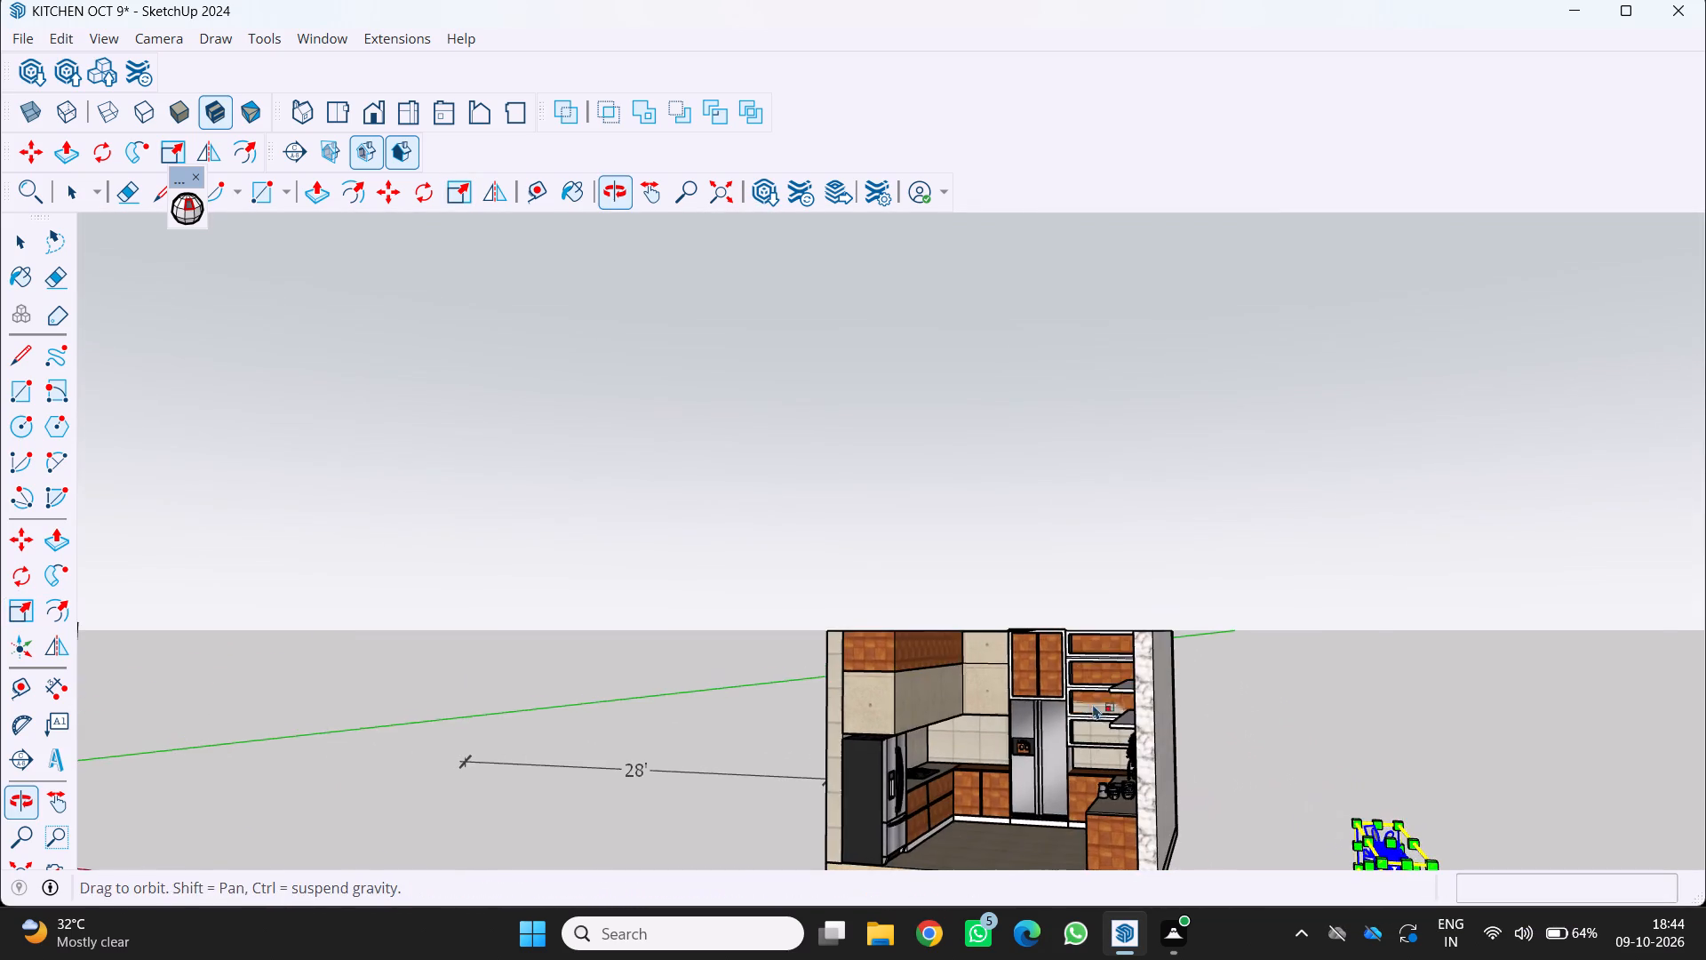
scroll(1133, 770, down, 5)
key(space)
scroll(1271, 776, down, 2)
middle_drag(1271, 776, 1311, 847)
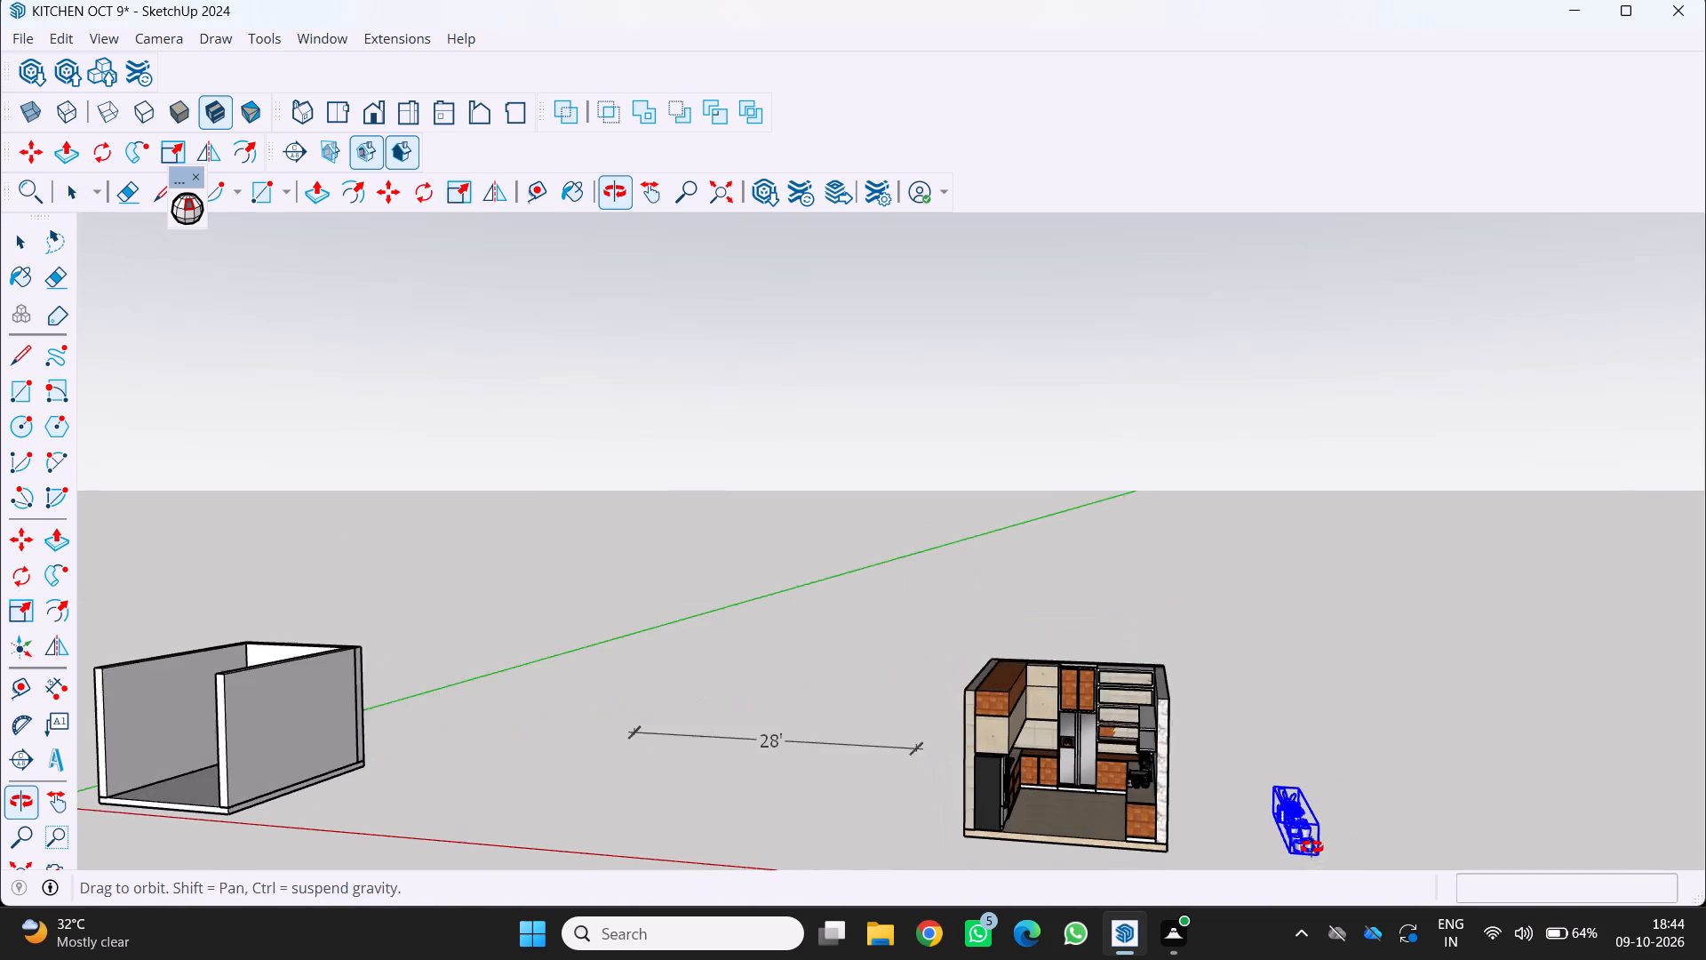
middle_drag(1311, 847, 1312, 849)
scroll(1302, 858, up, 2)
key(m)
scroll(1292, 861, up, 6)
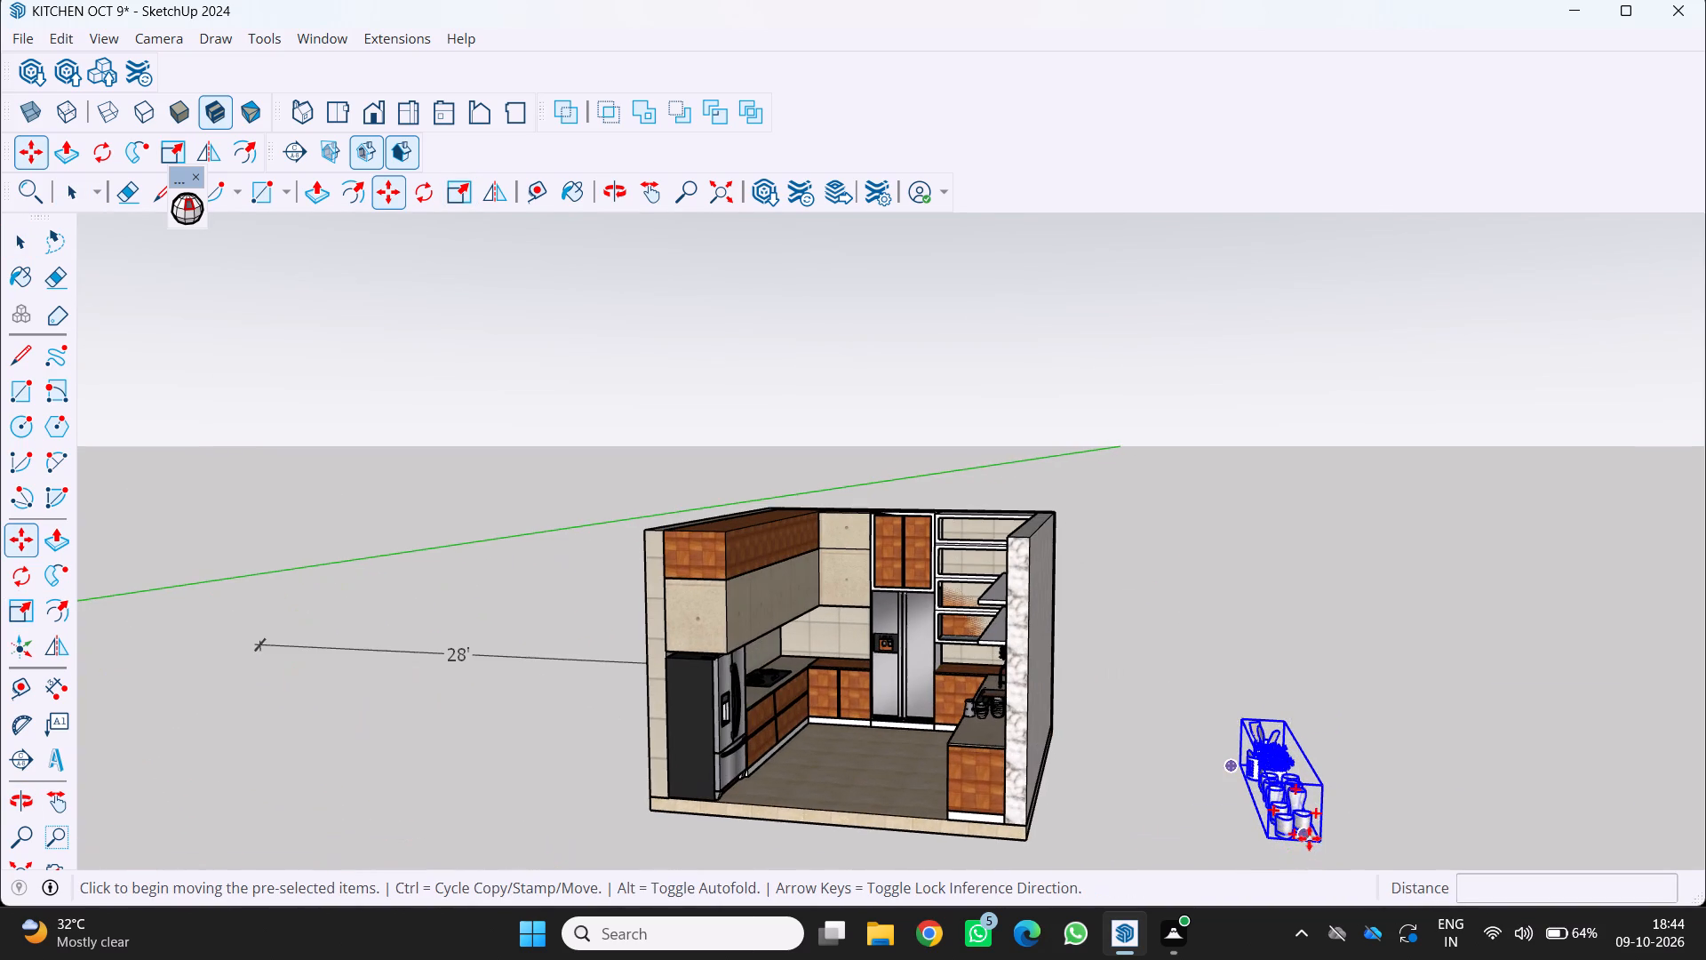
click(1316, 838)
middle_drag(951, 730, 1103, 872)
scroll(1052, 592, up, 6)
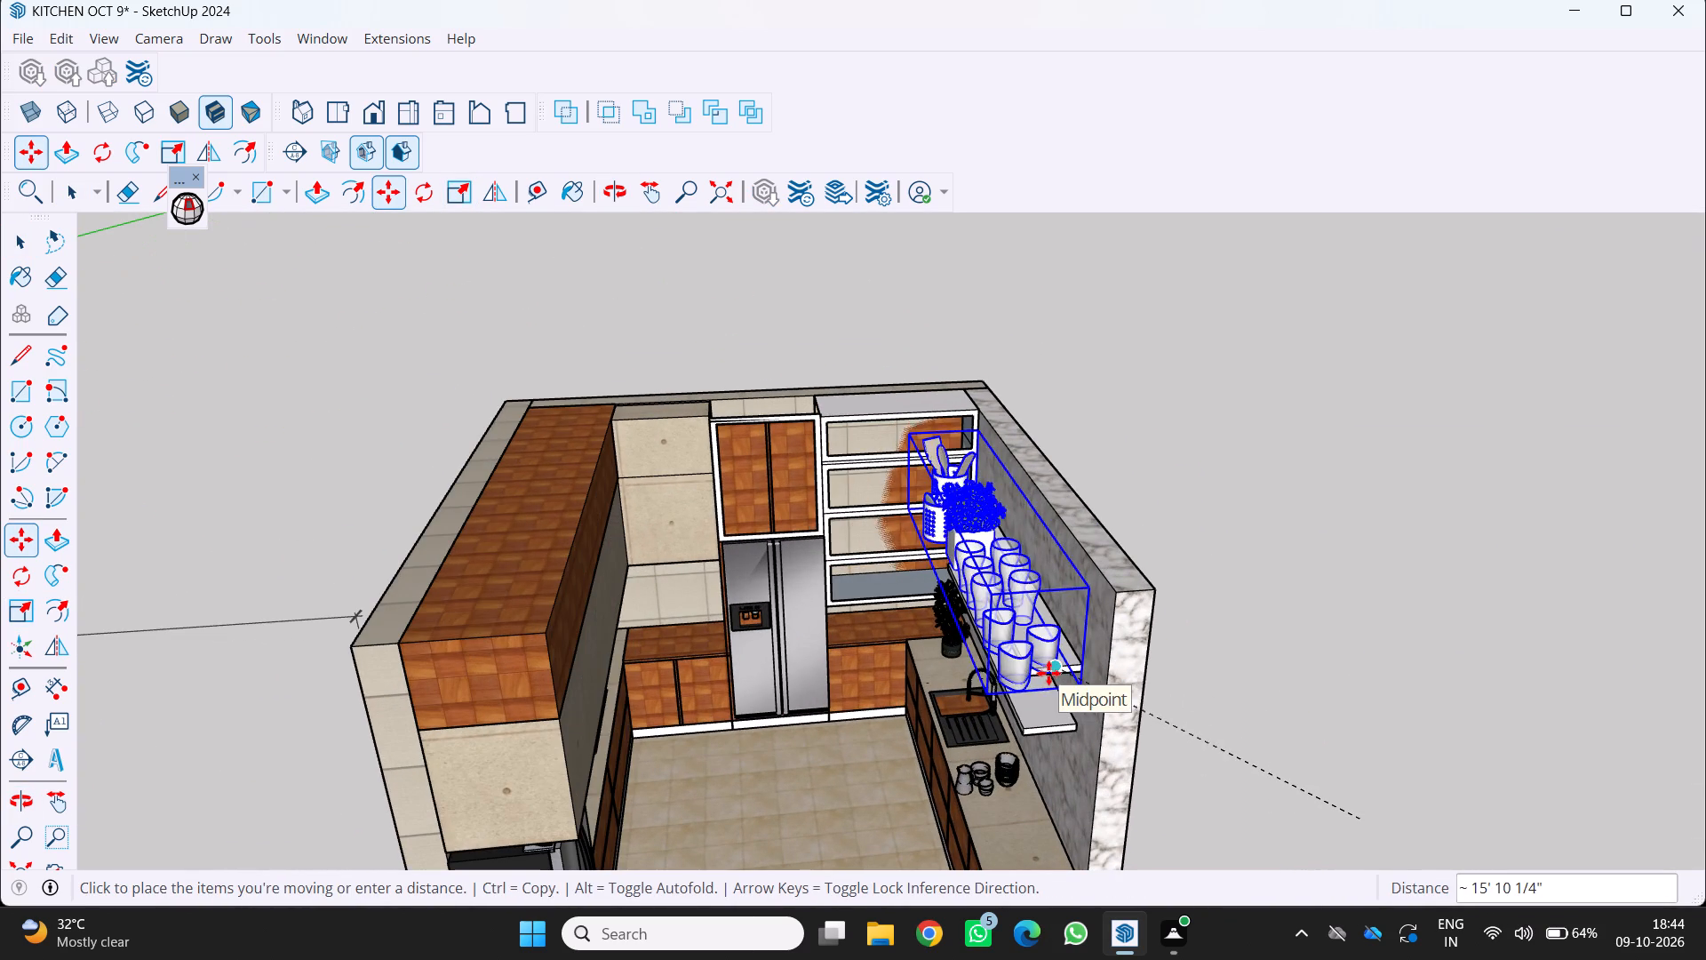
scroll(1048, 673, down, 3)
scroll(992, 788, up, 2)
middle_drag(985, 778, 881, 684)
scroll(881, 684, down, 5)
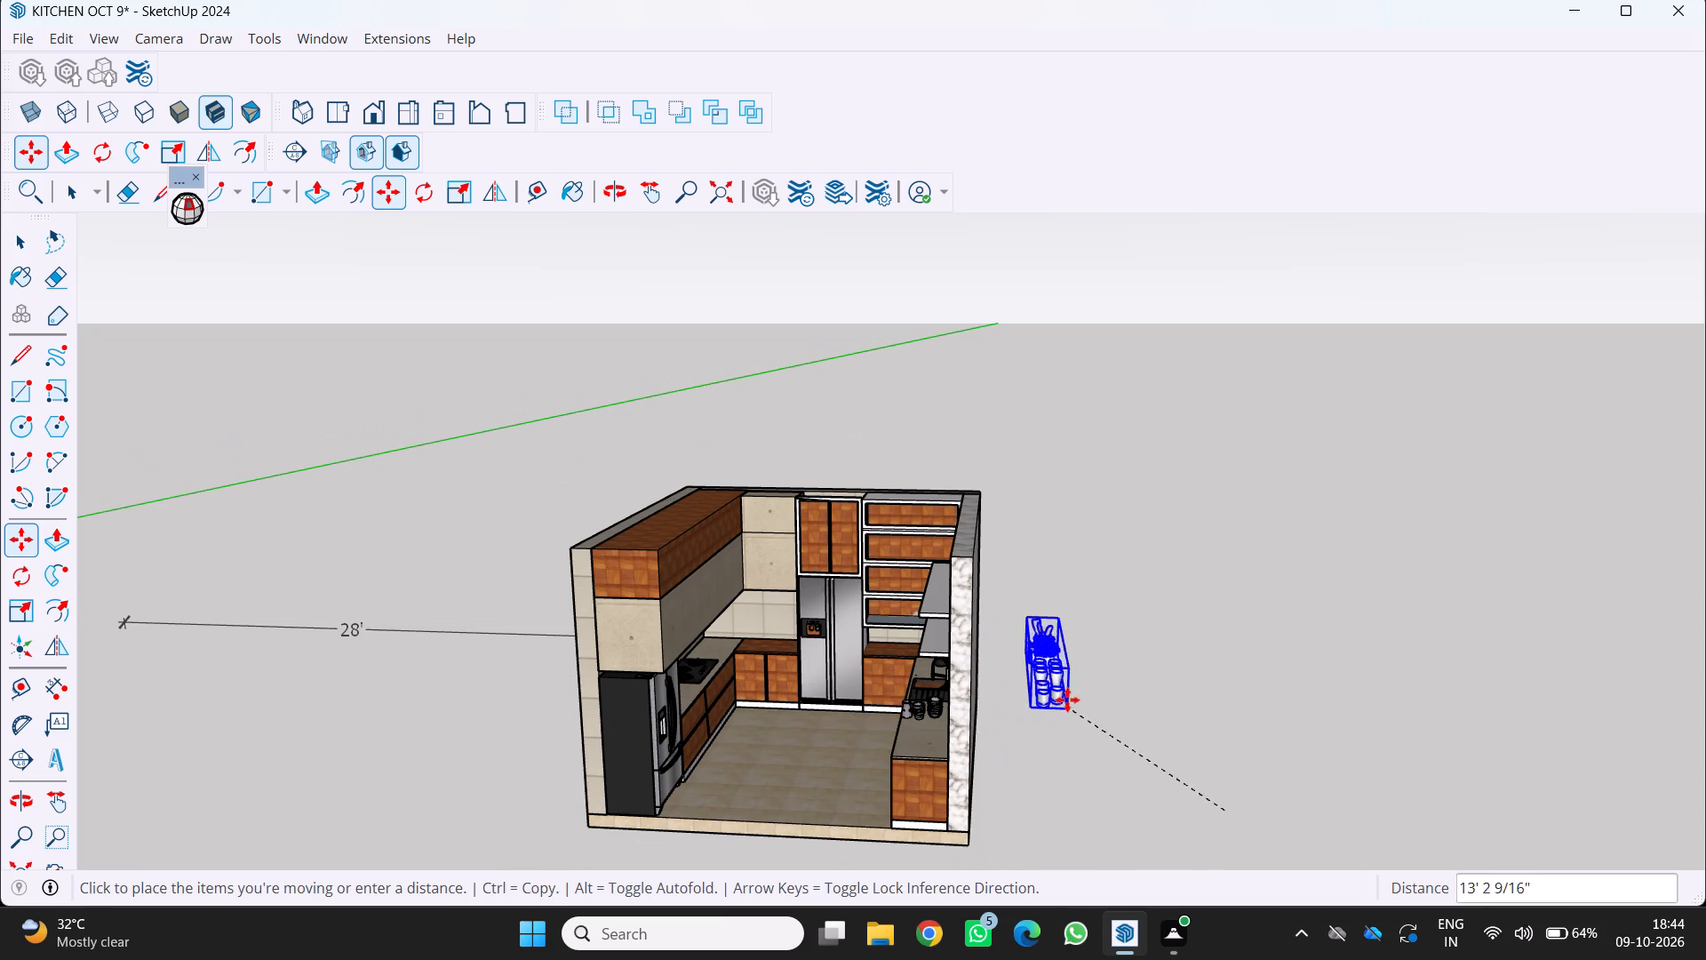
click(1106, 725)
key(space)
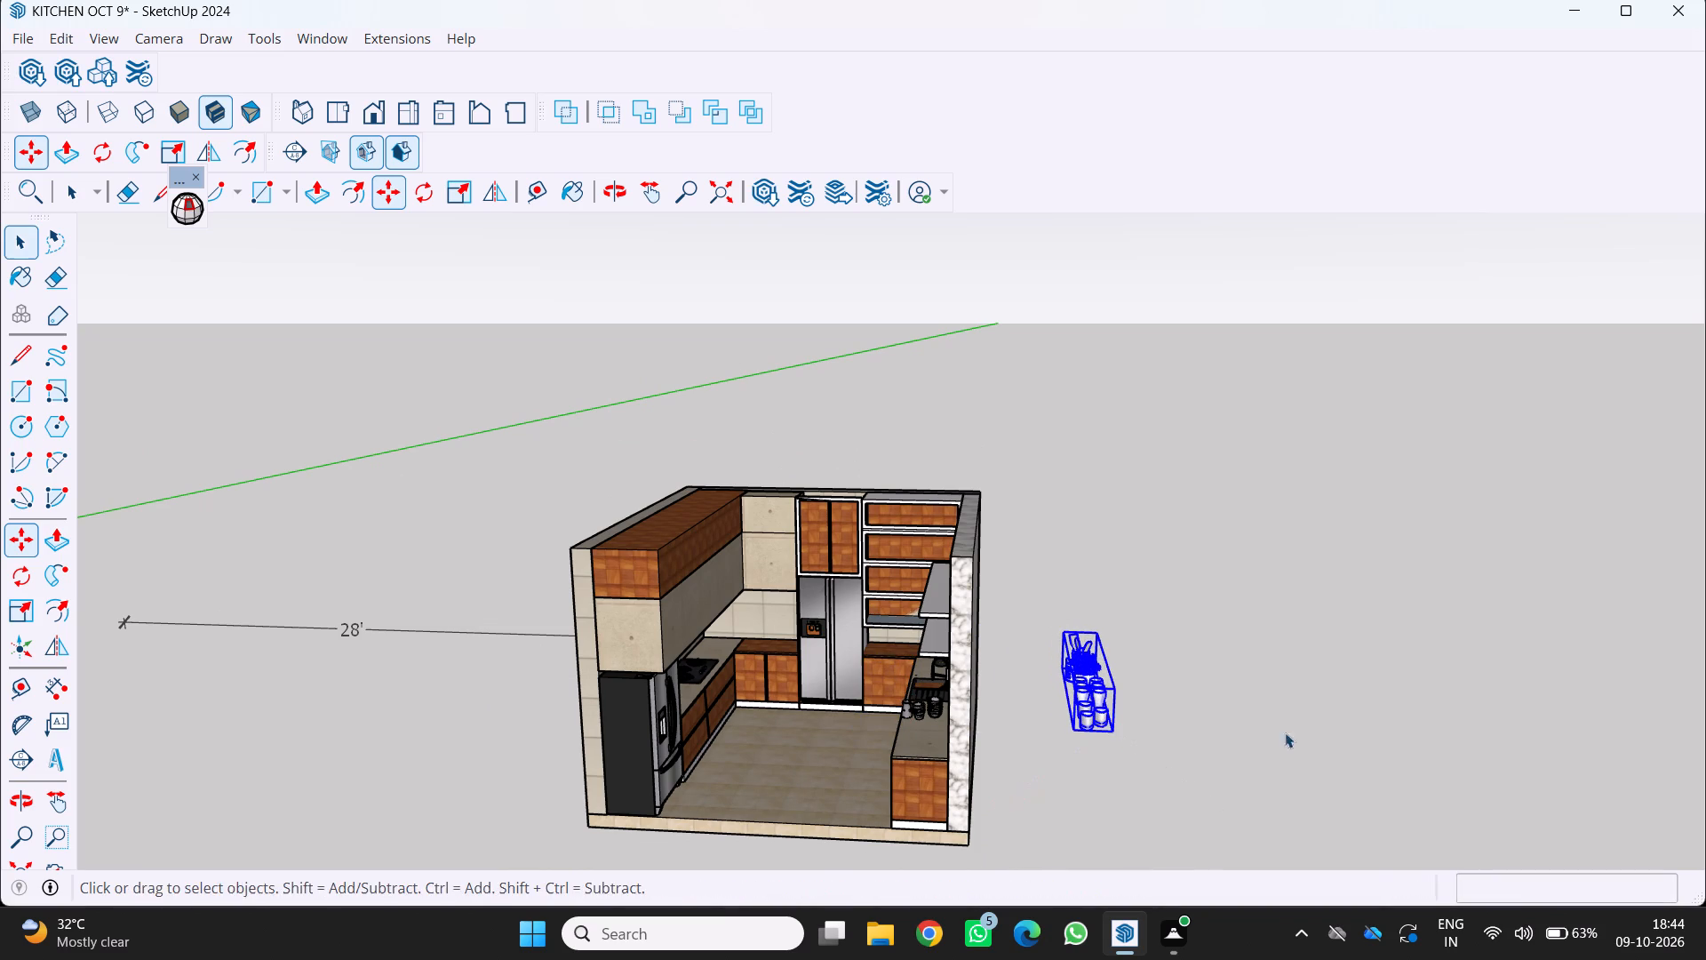
Scale the Cups set uniformly by a factor of 1.40 from its lower front corner.
middle_drag(1379, 678, 1212, 785)
scroll(1068, 917, down, 3)
middle_drag(1059, 843, 1172, 745)
middle_click(1172, 745)
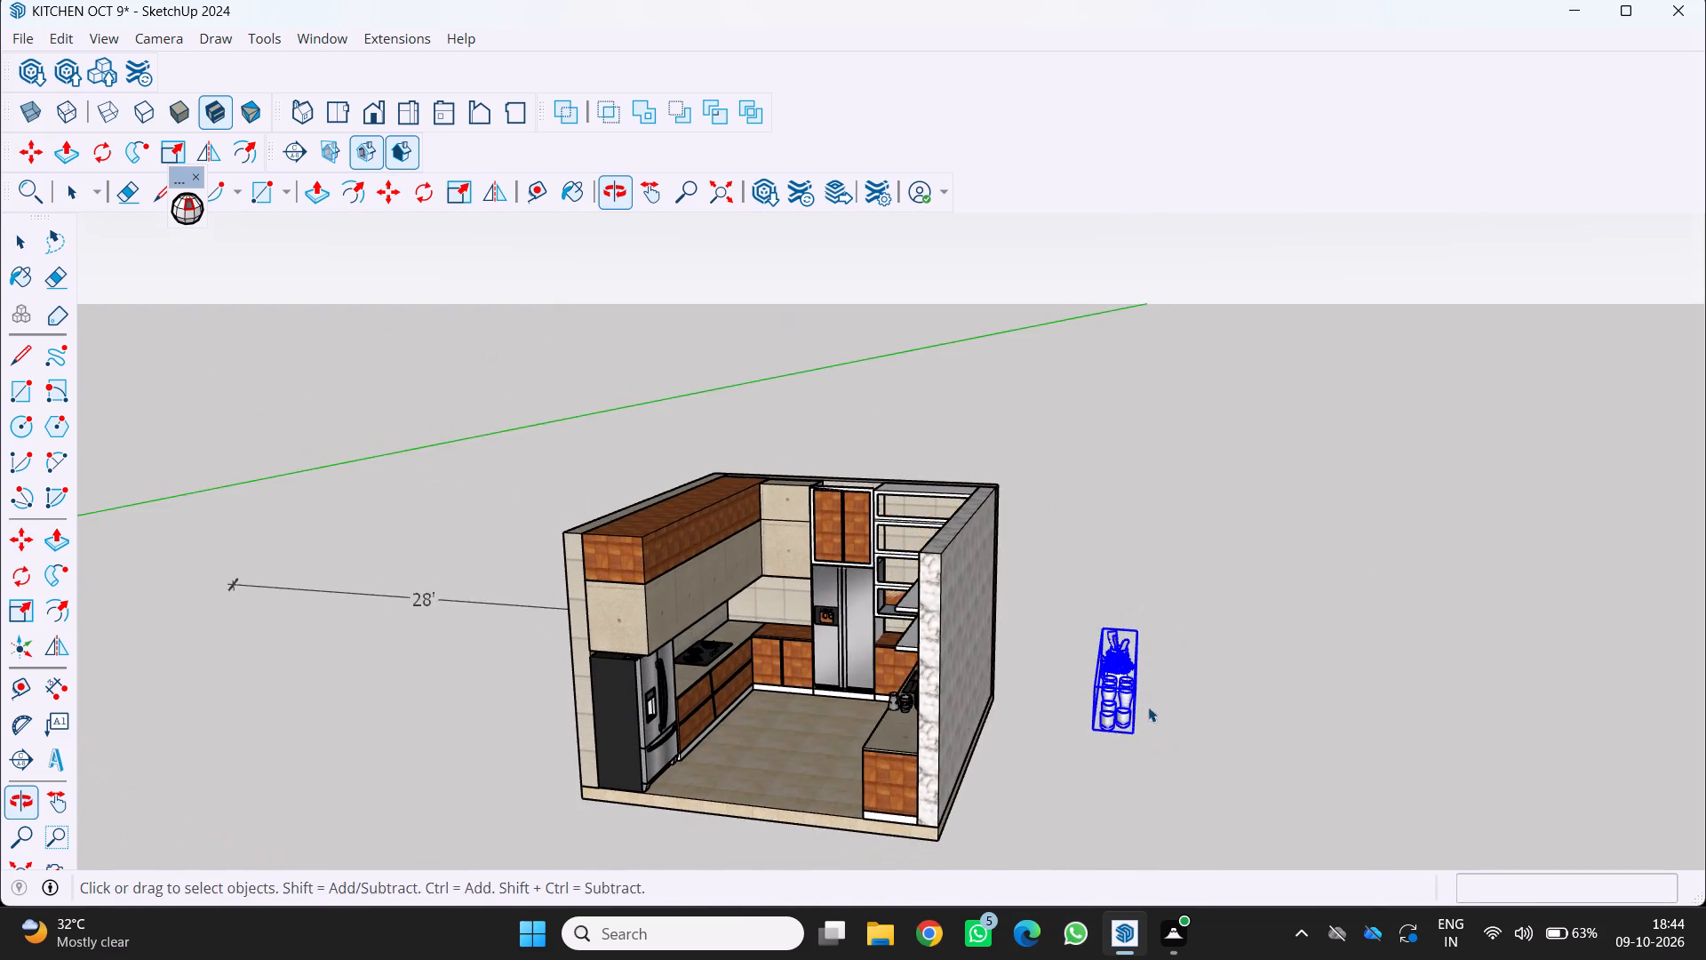
scroll(1124, 676, up, 1)
key(s)
scroll(1112, 751, up, 2)
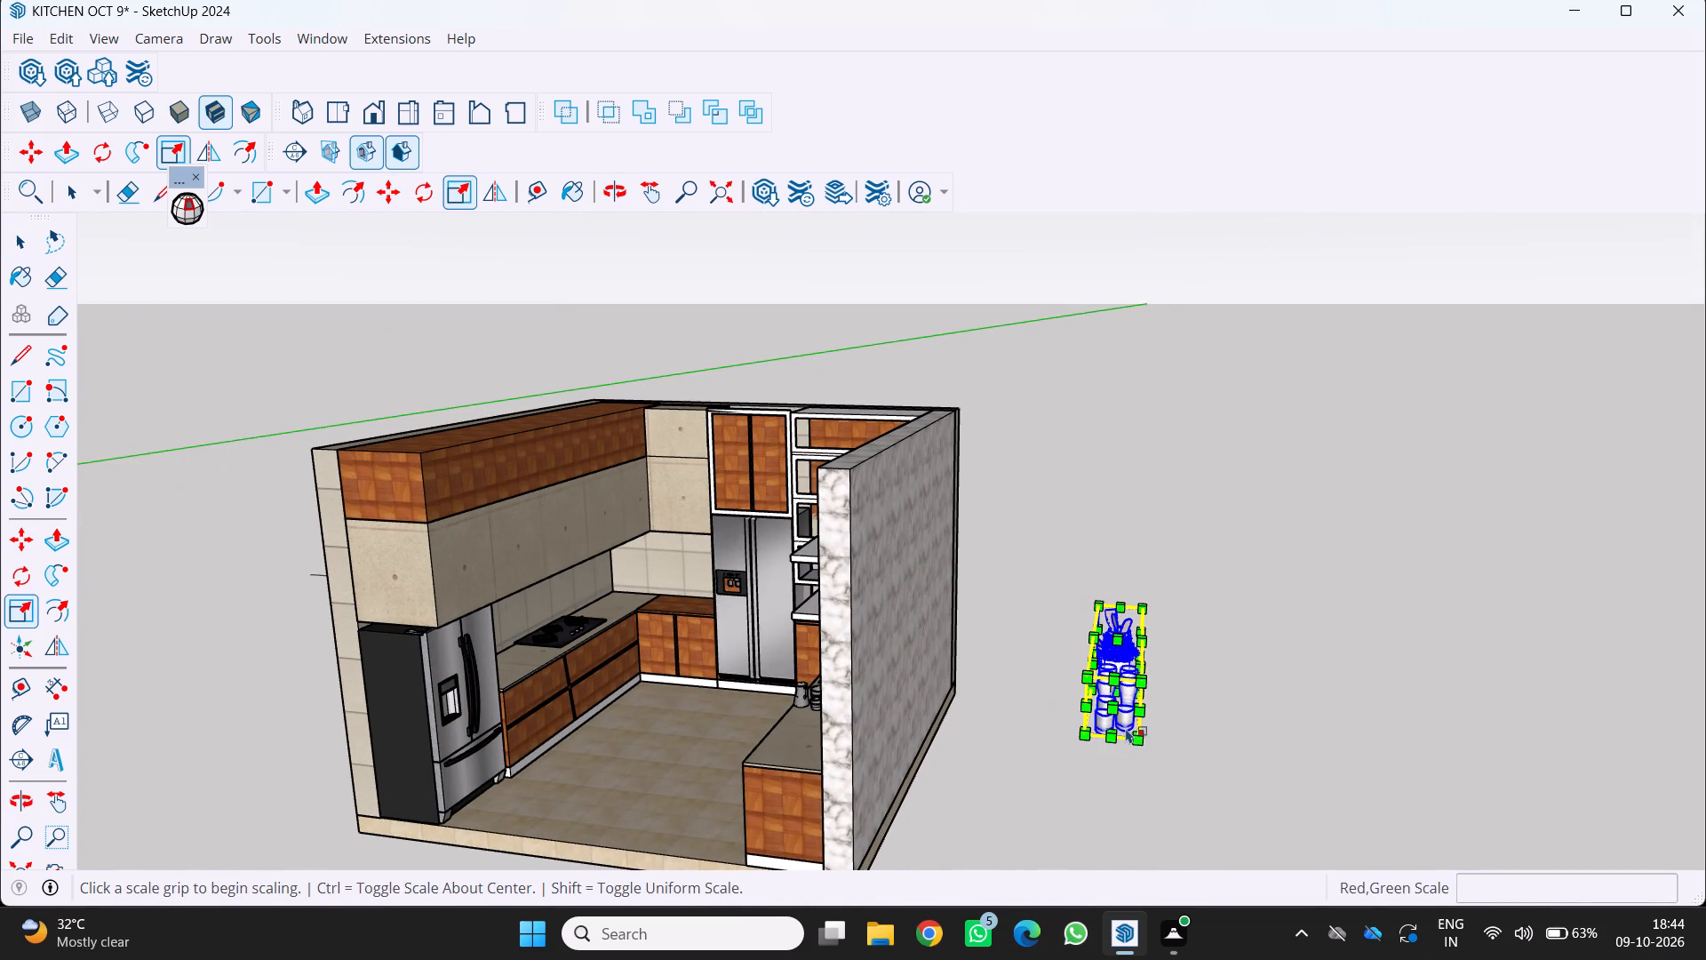
click(1131, 734)
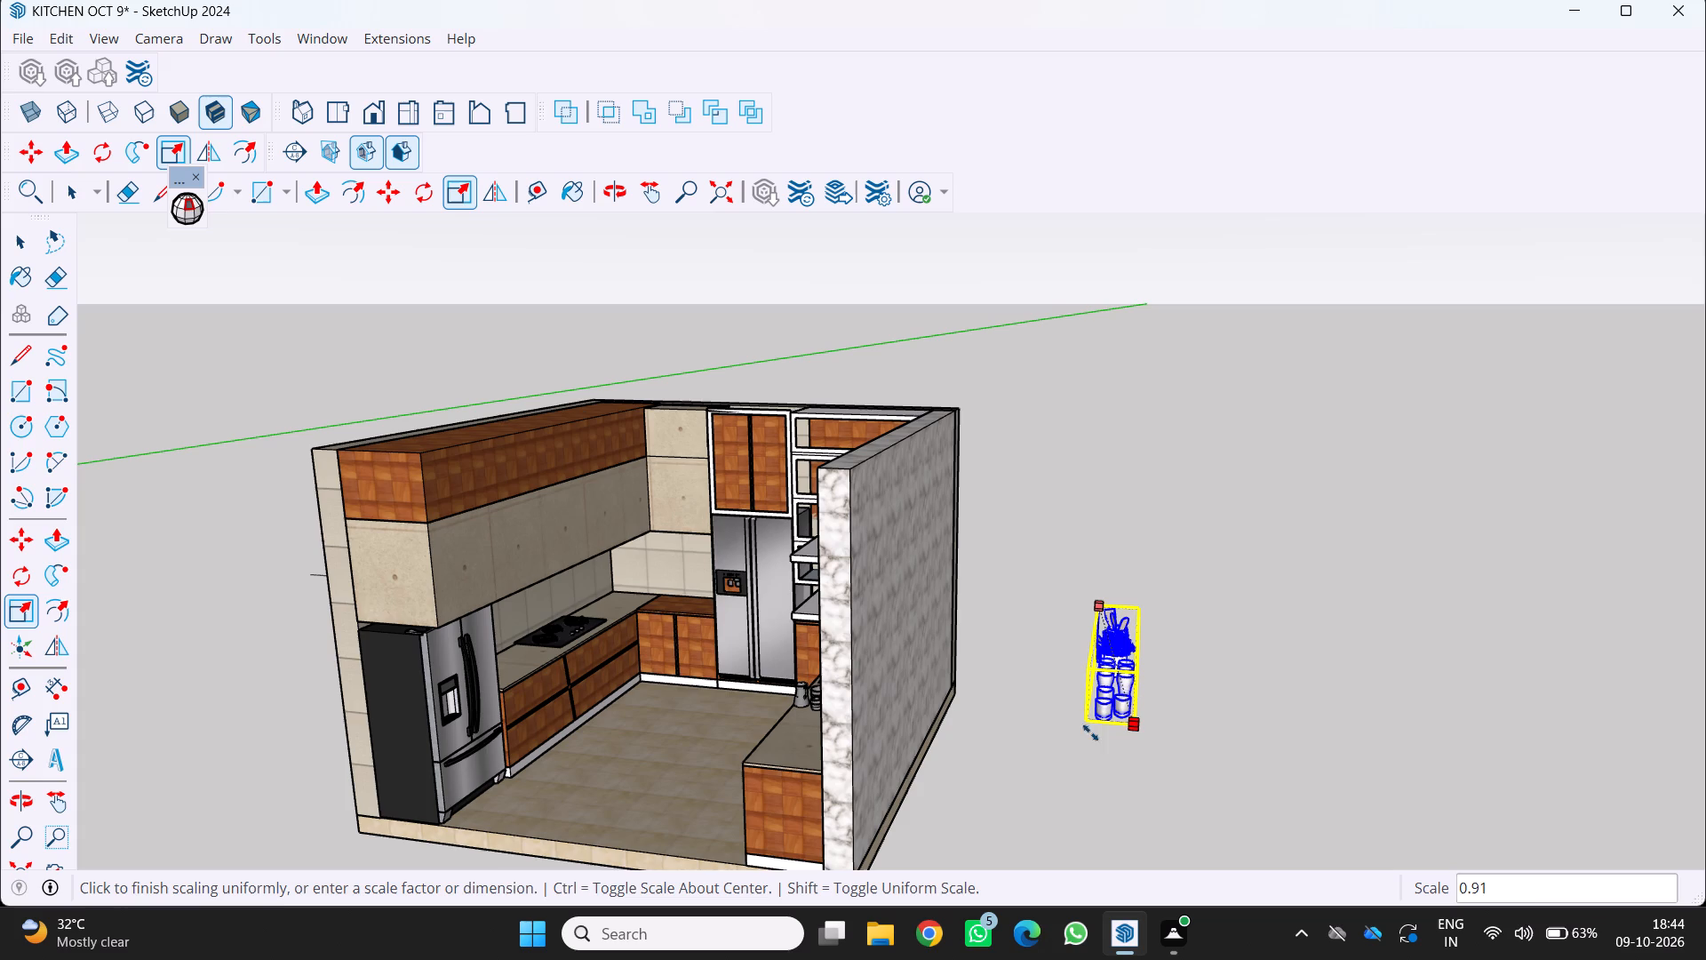
scroll(1019, 758, down, 1)
middle_drag(1040, 788, 1071, 850)
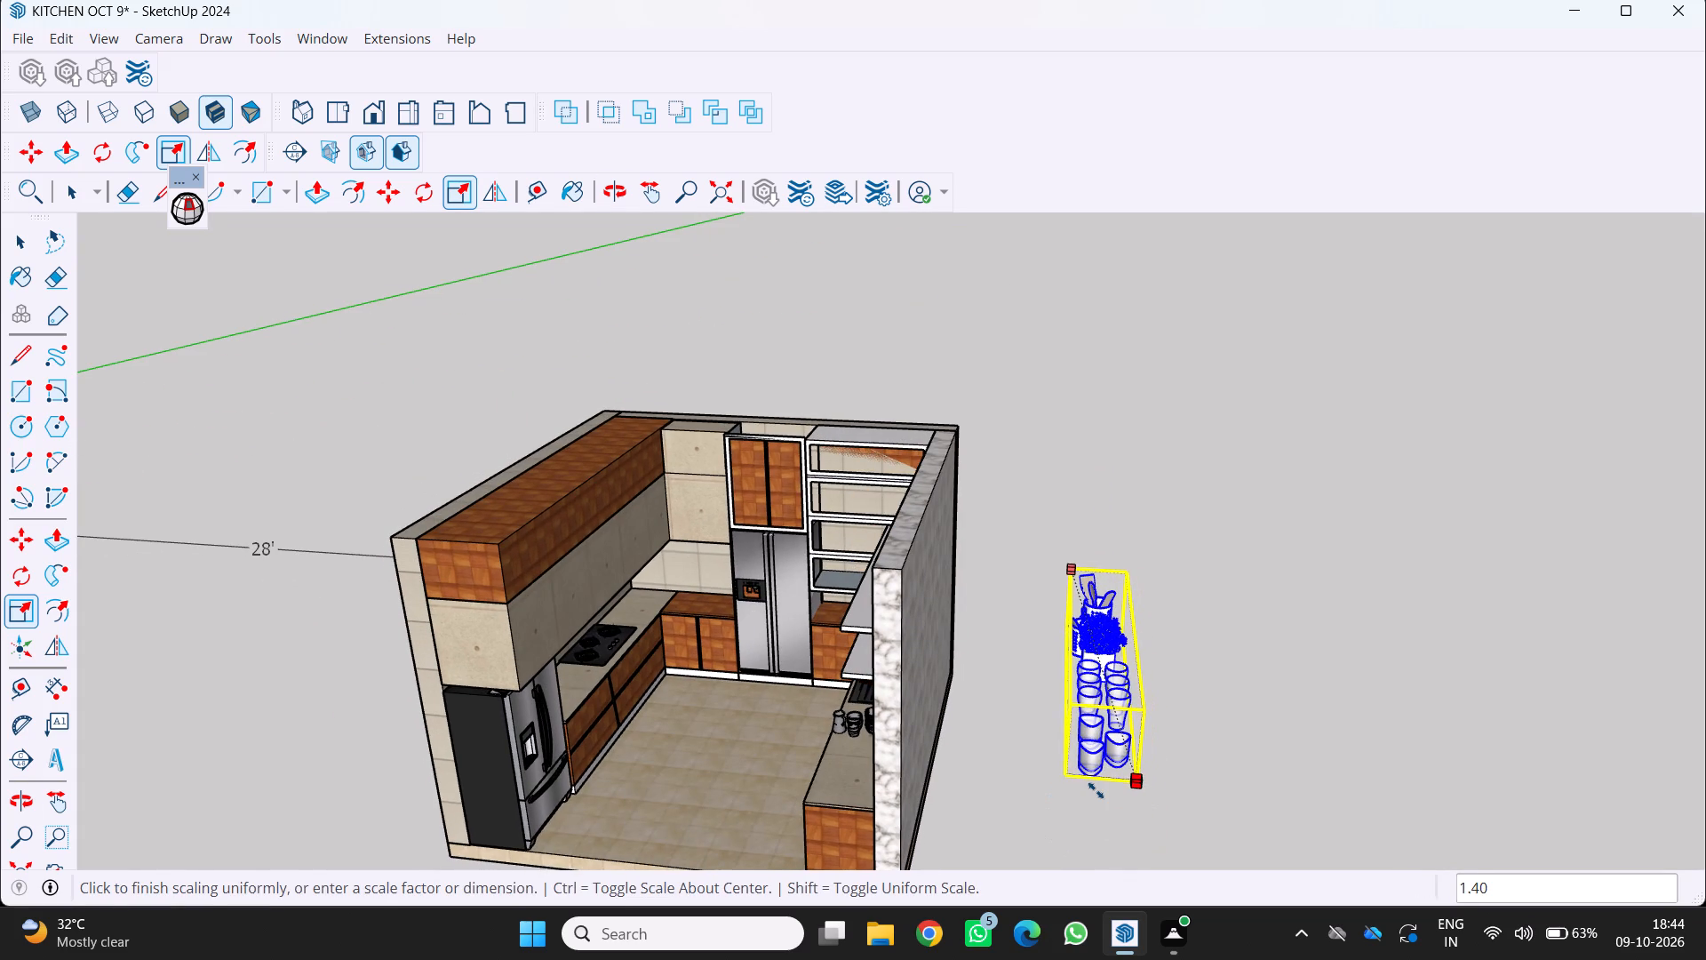
click(1096, 790)
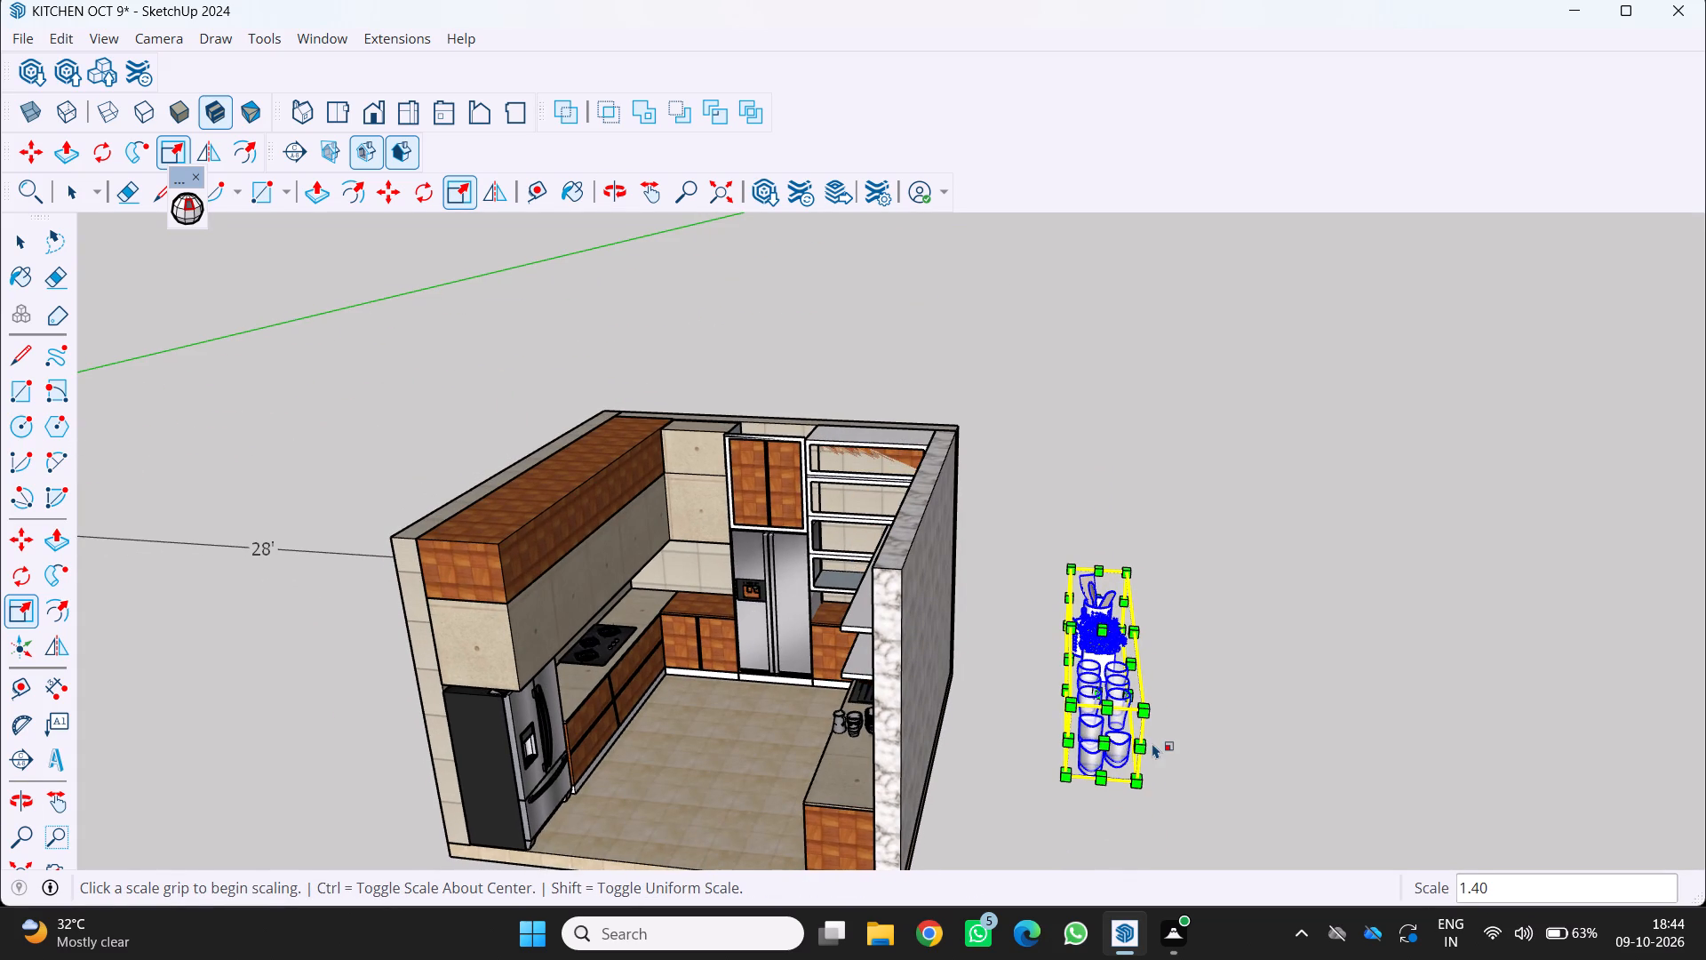
Narrow the Cups set across its short side to a factor of 0.49, keeping its length.
click(1137, 743)
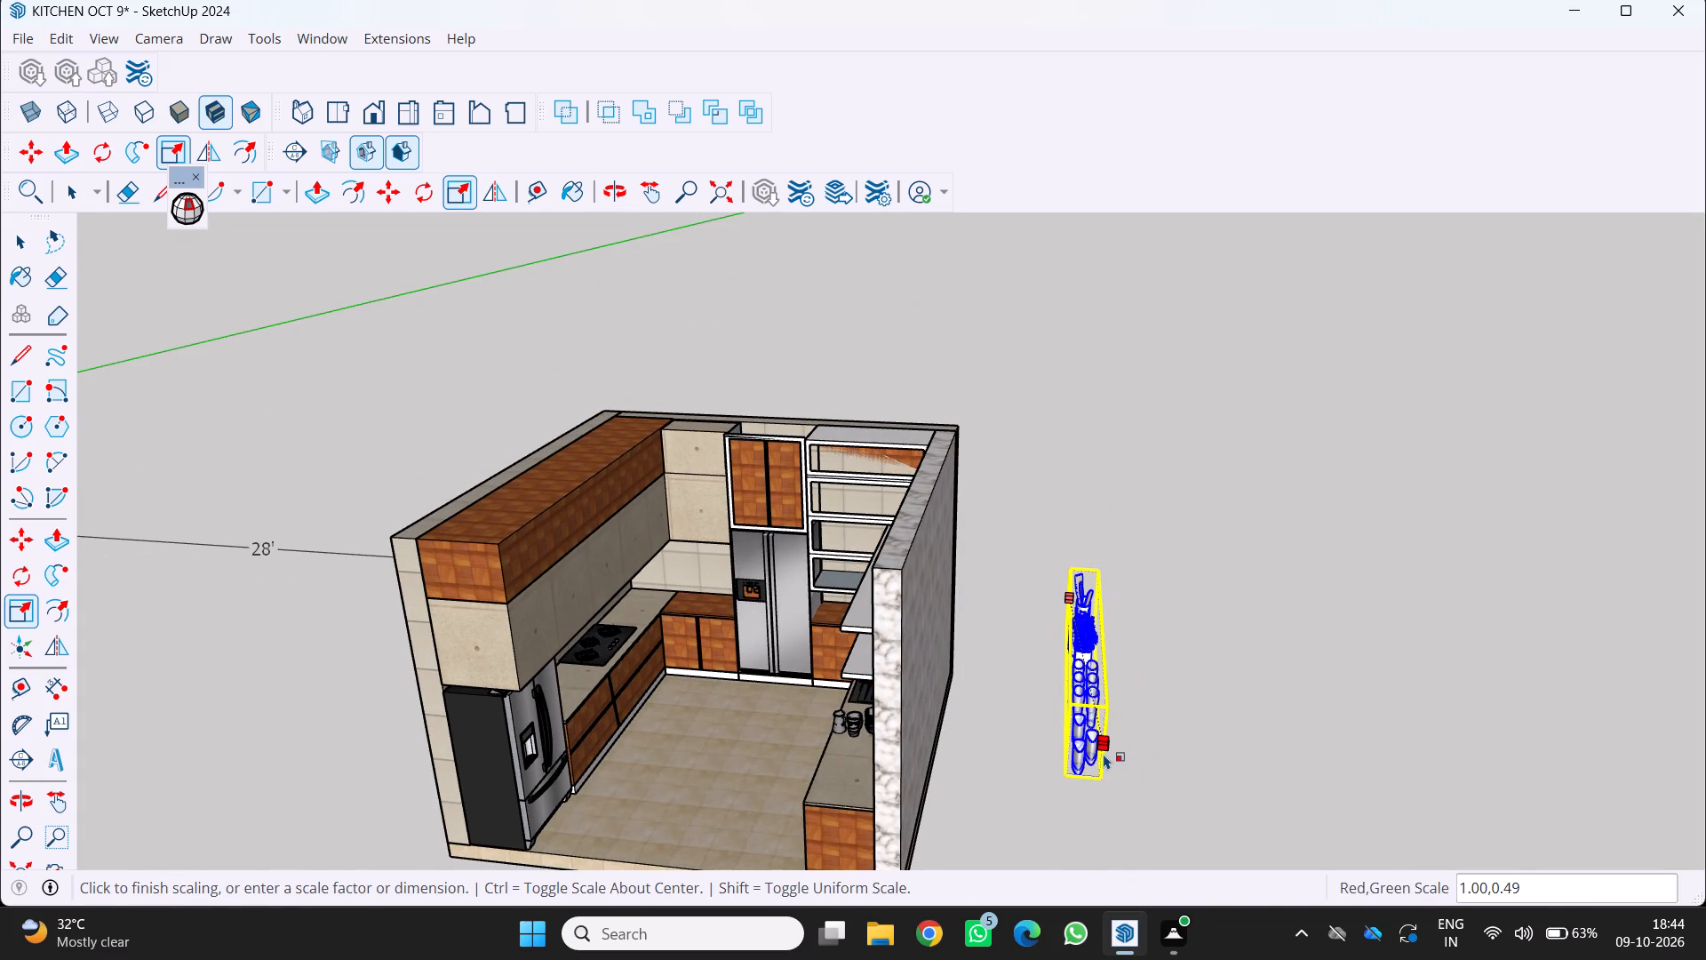
click(1105, 756)
middle_drag(1018, 764, 1003, 745)
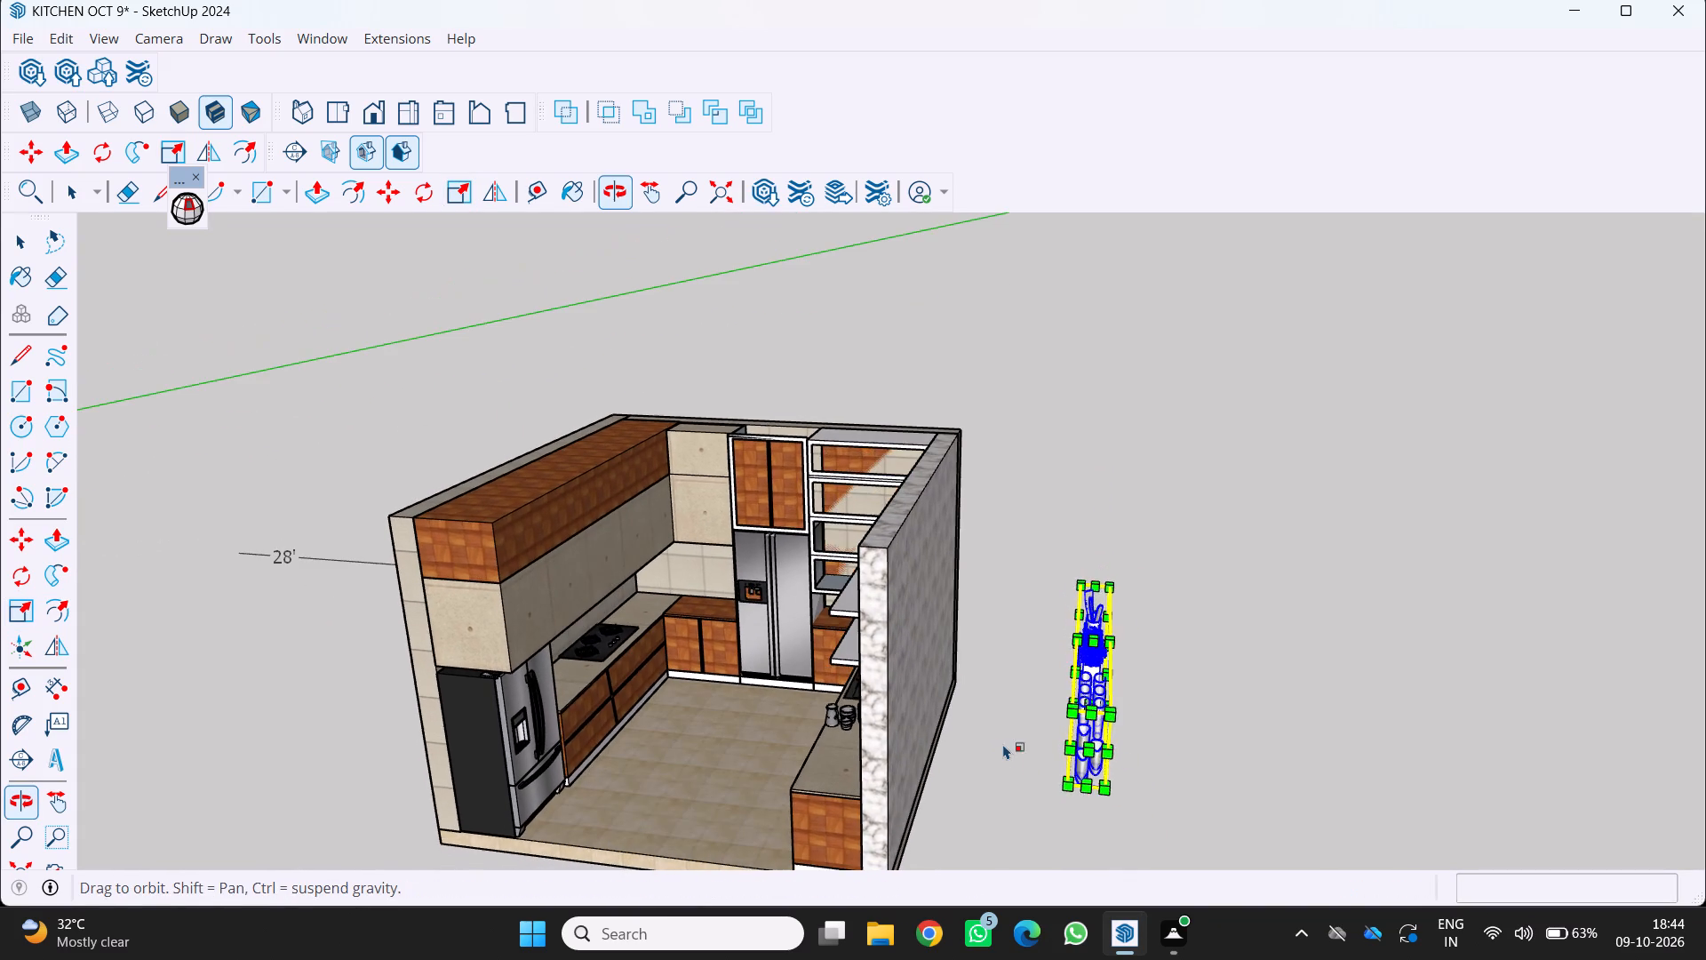
key(space)
key(space)
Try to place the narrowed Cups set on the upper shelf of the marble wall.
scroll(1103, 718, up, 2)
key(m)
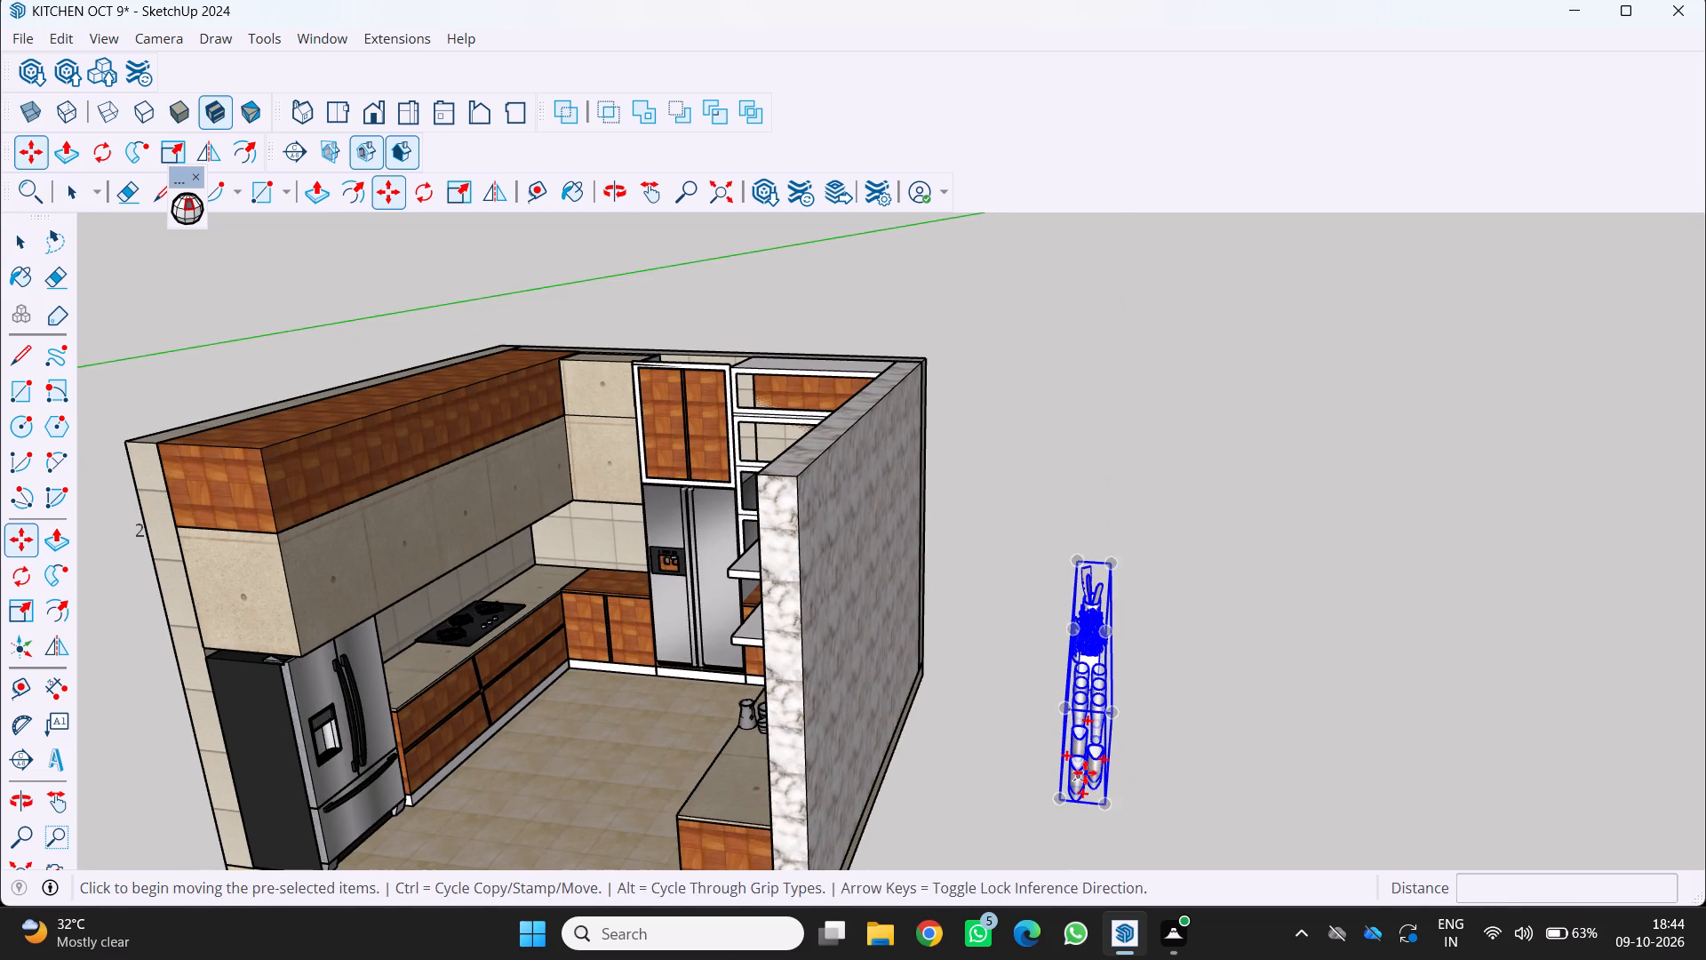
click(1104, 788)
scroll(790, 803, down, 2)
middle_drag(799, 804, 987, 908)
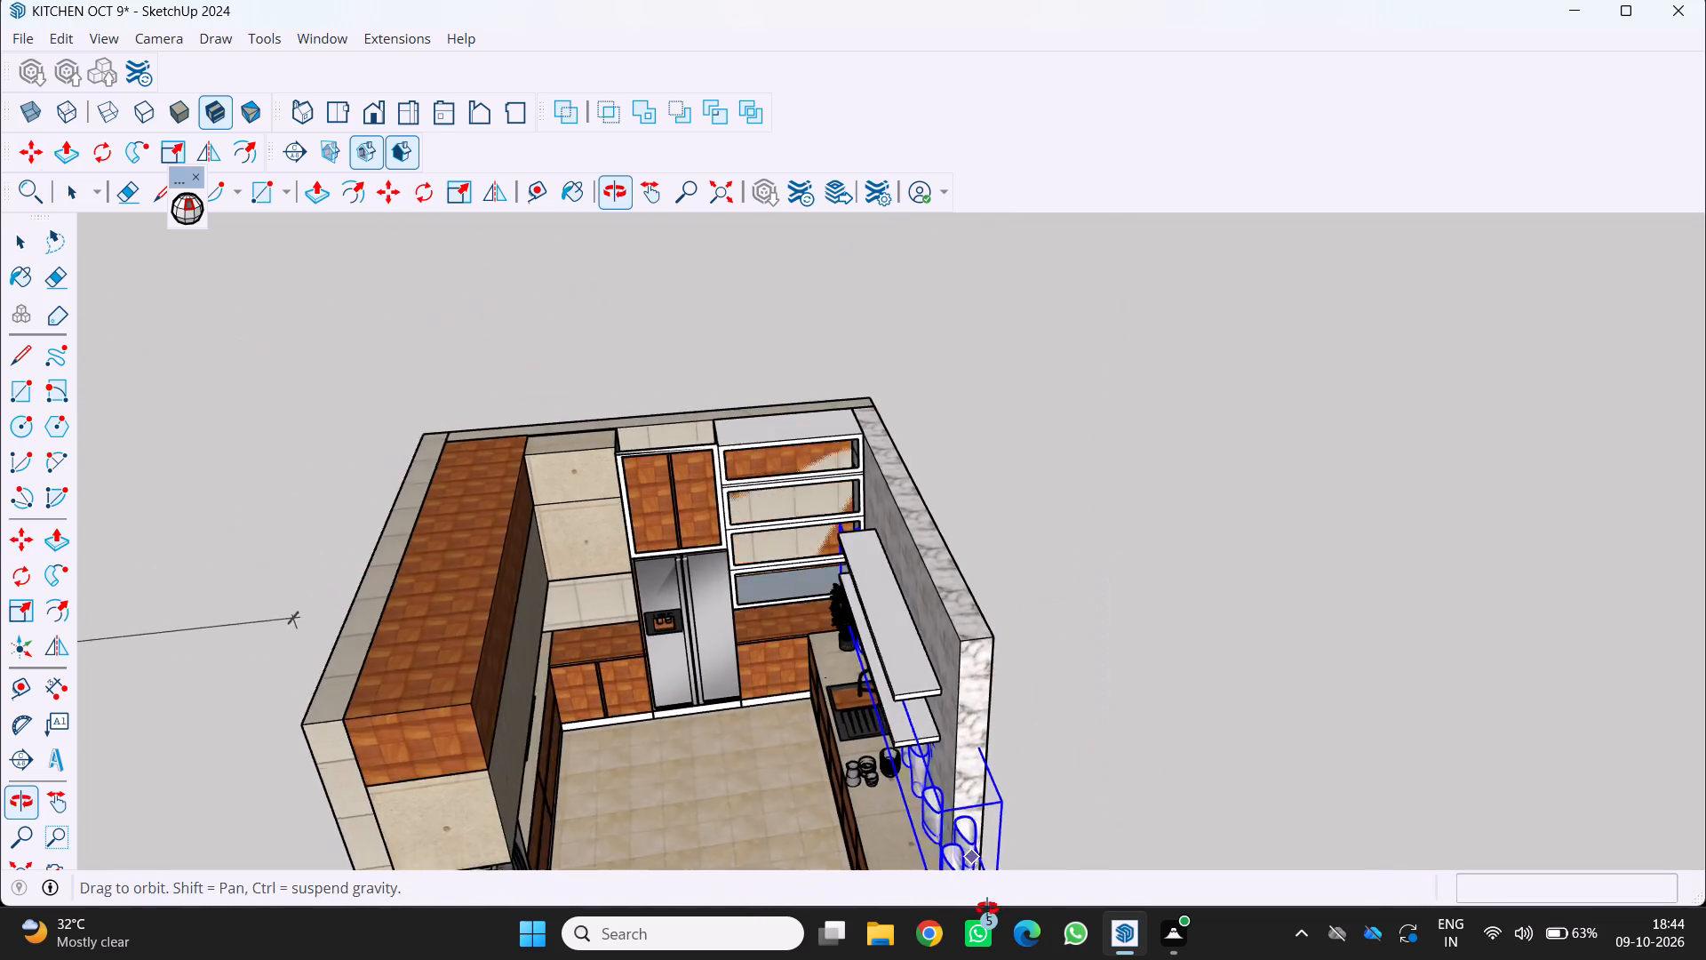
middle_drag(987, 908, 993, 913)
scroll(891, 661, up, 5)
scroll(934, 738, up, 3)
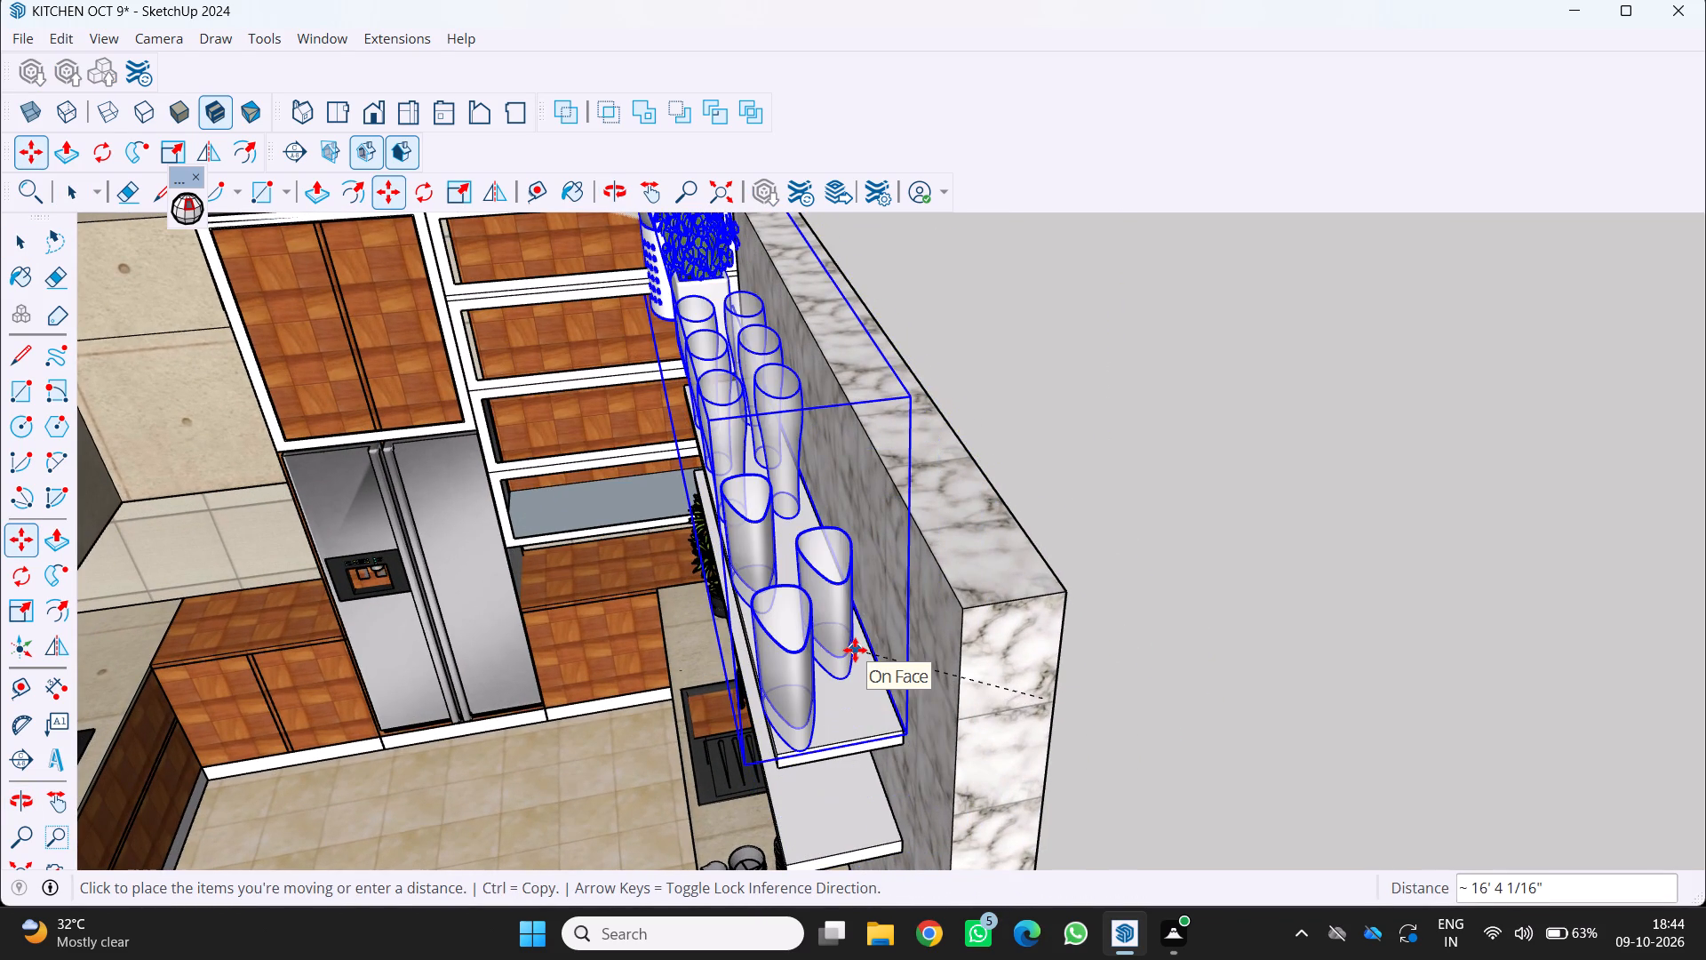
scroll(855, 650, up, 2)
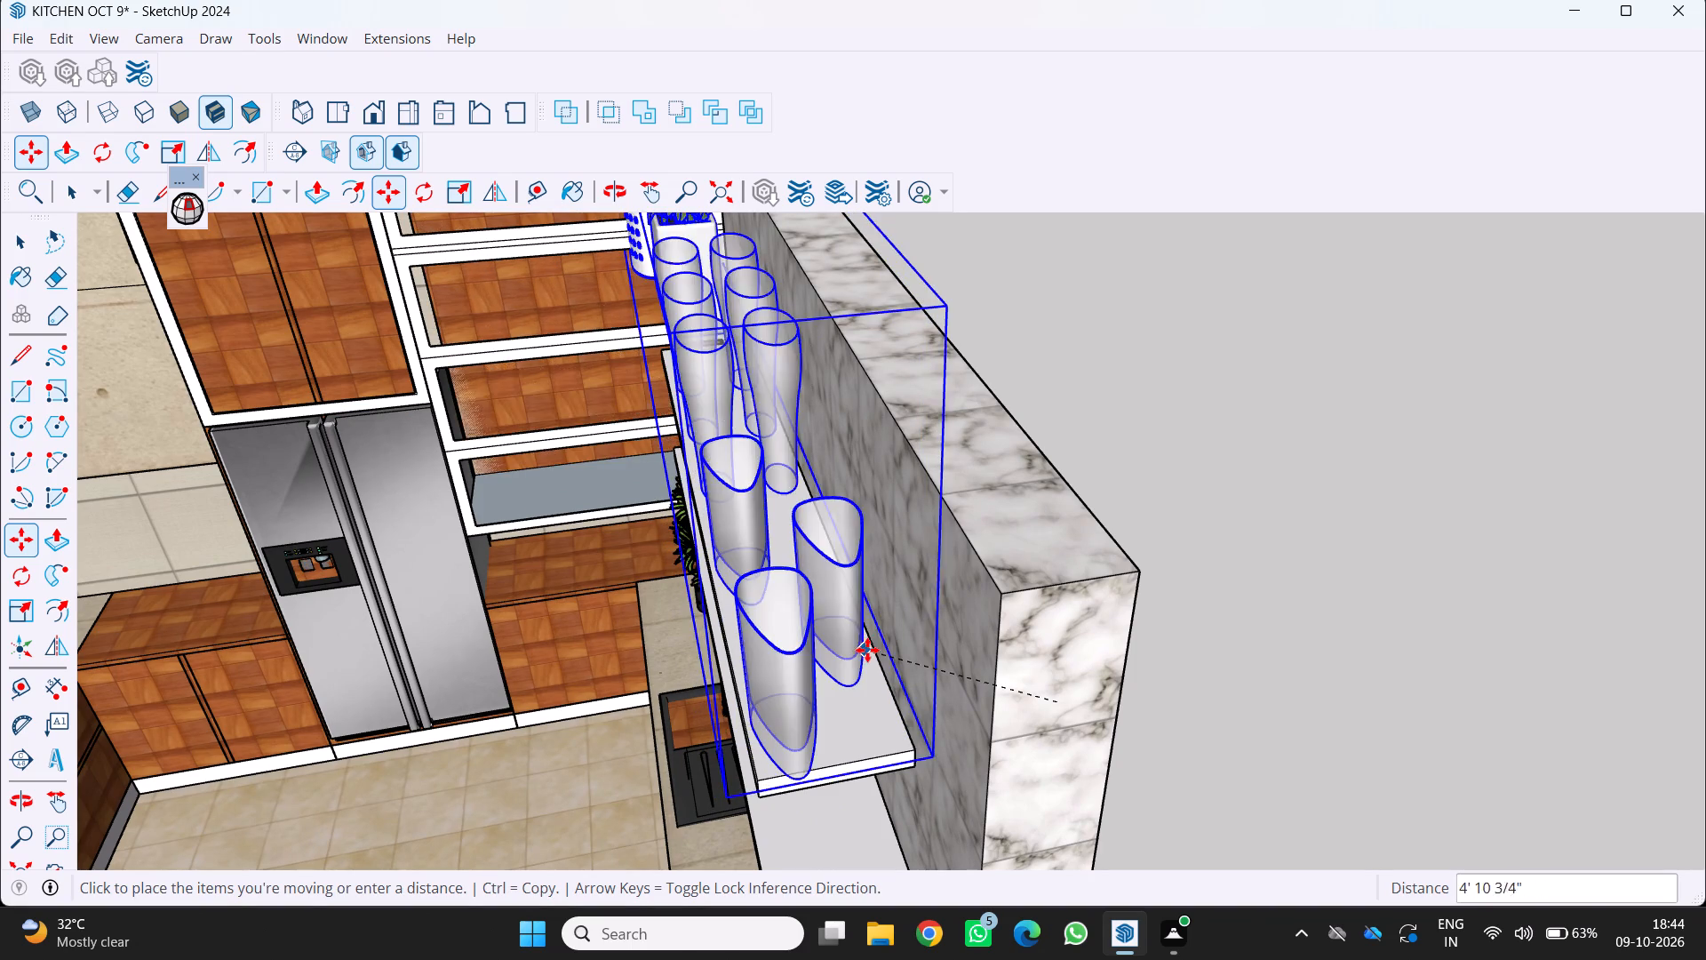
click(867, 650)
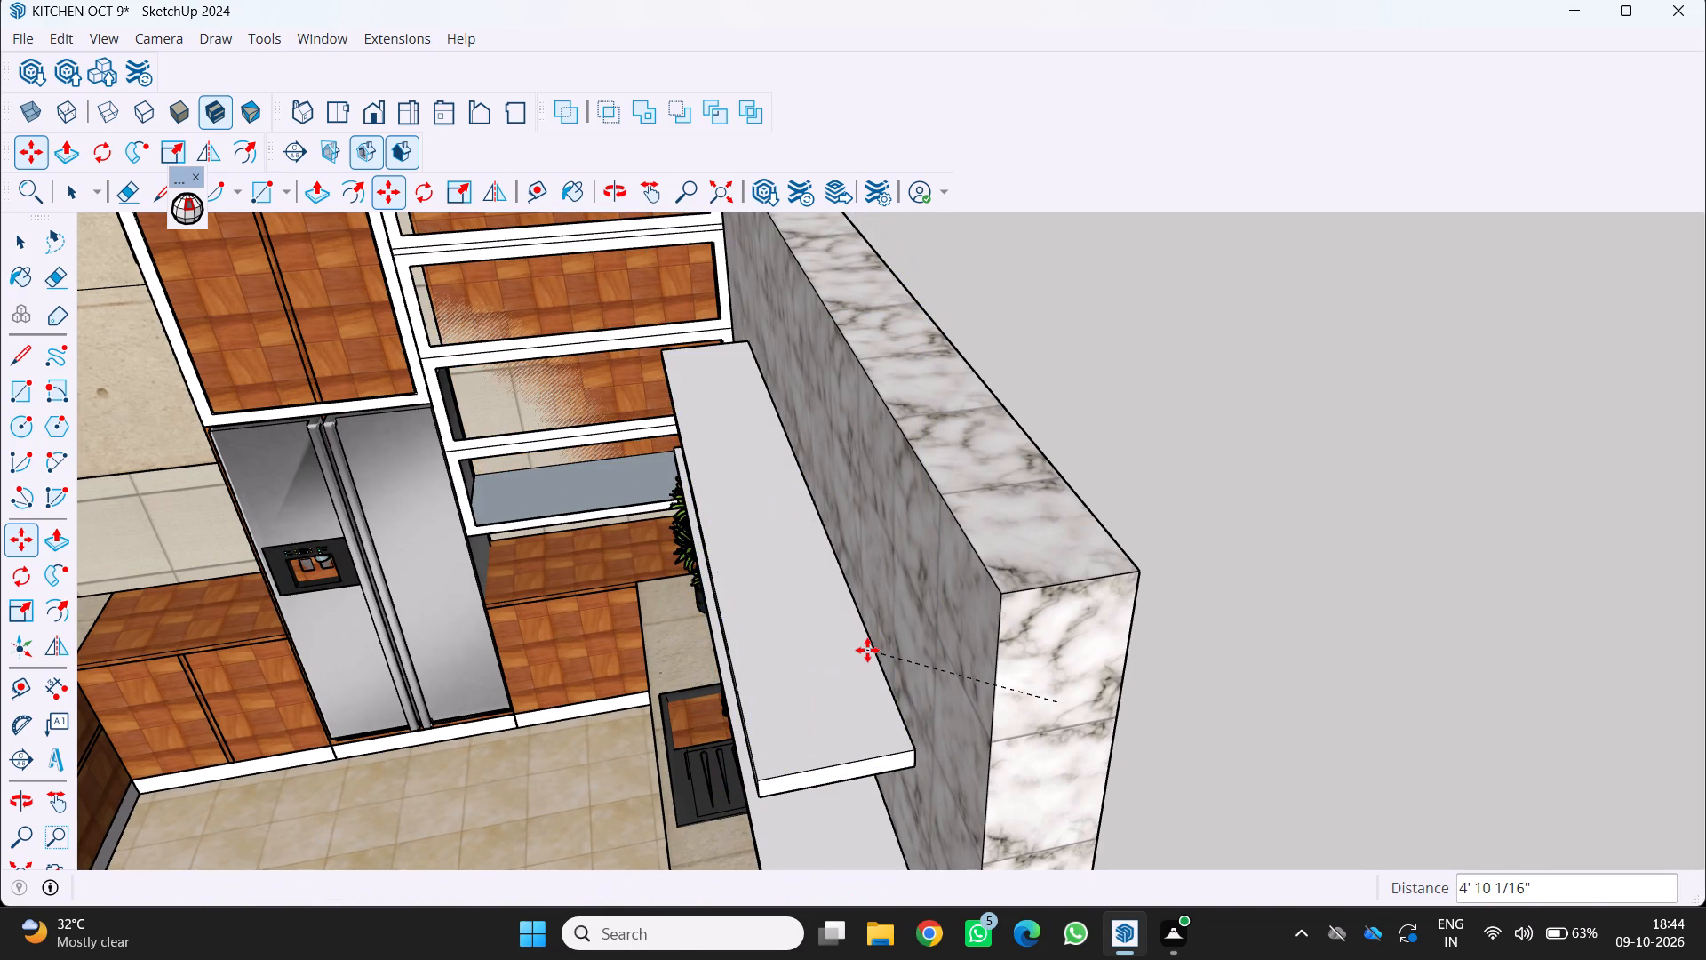
Move the Cups set by its lower outer corner to try it on the upper shelf's corner, and set it down outside the marble wall.
scroll(806, 635, down, 2)
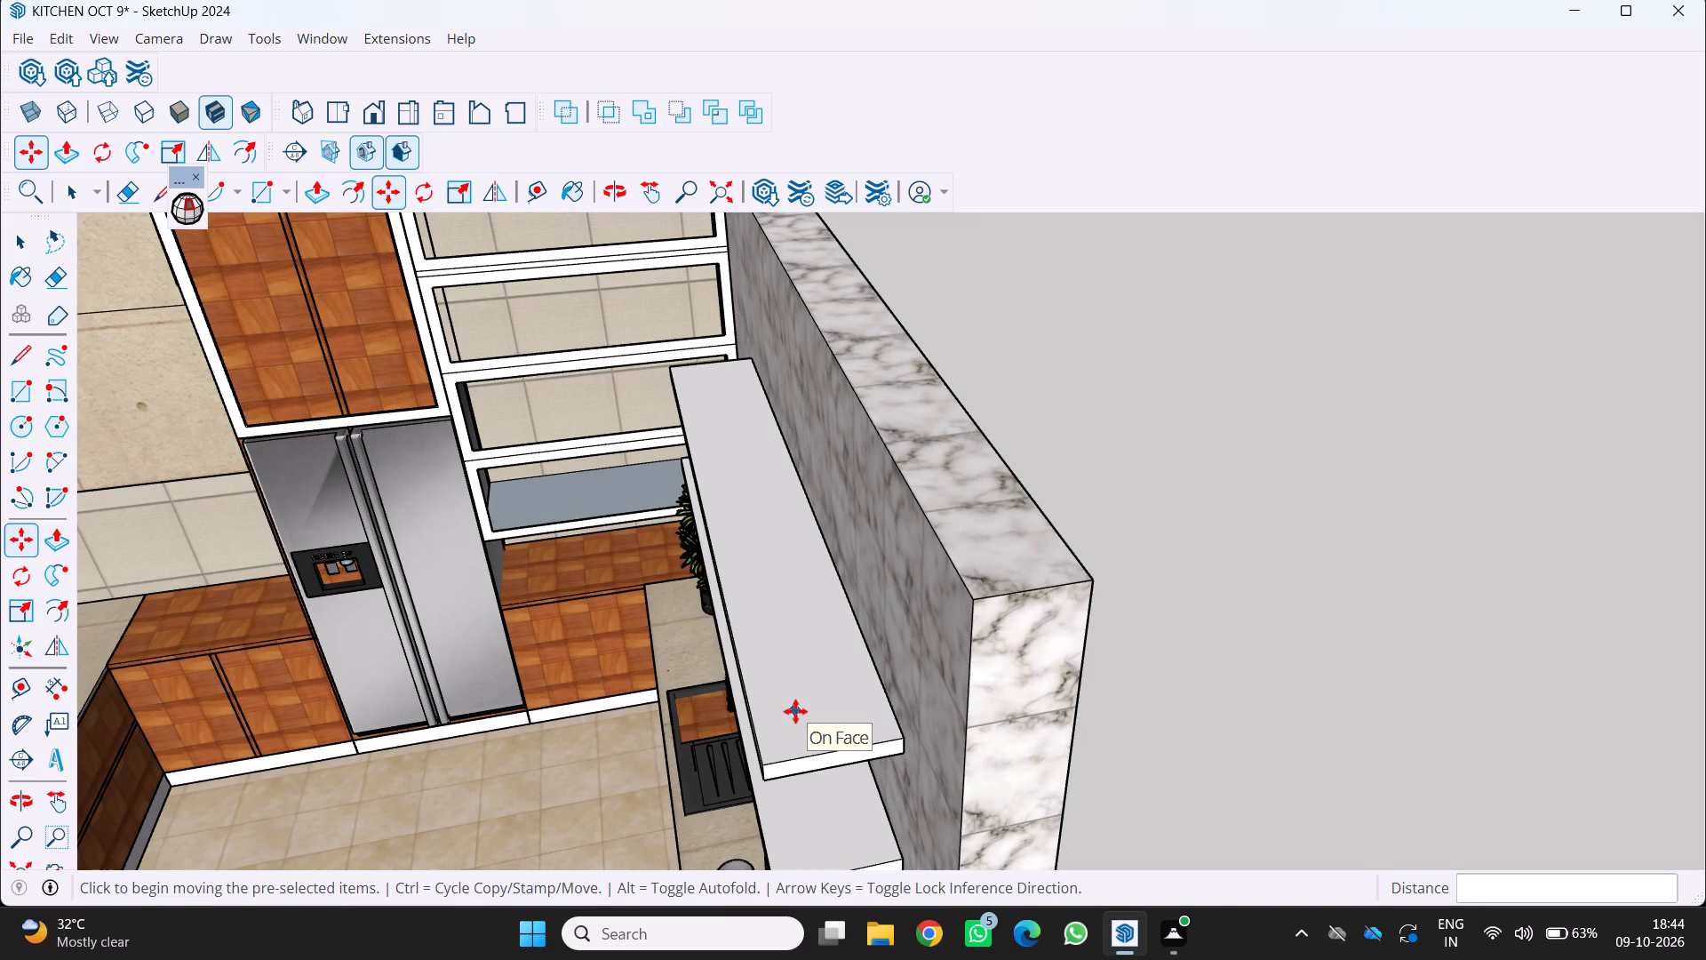
scroll(799, 749, down, 4)
middle_drag(802, 749, 928, 578)
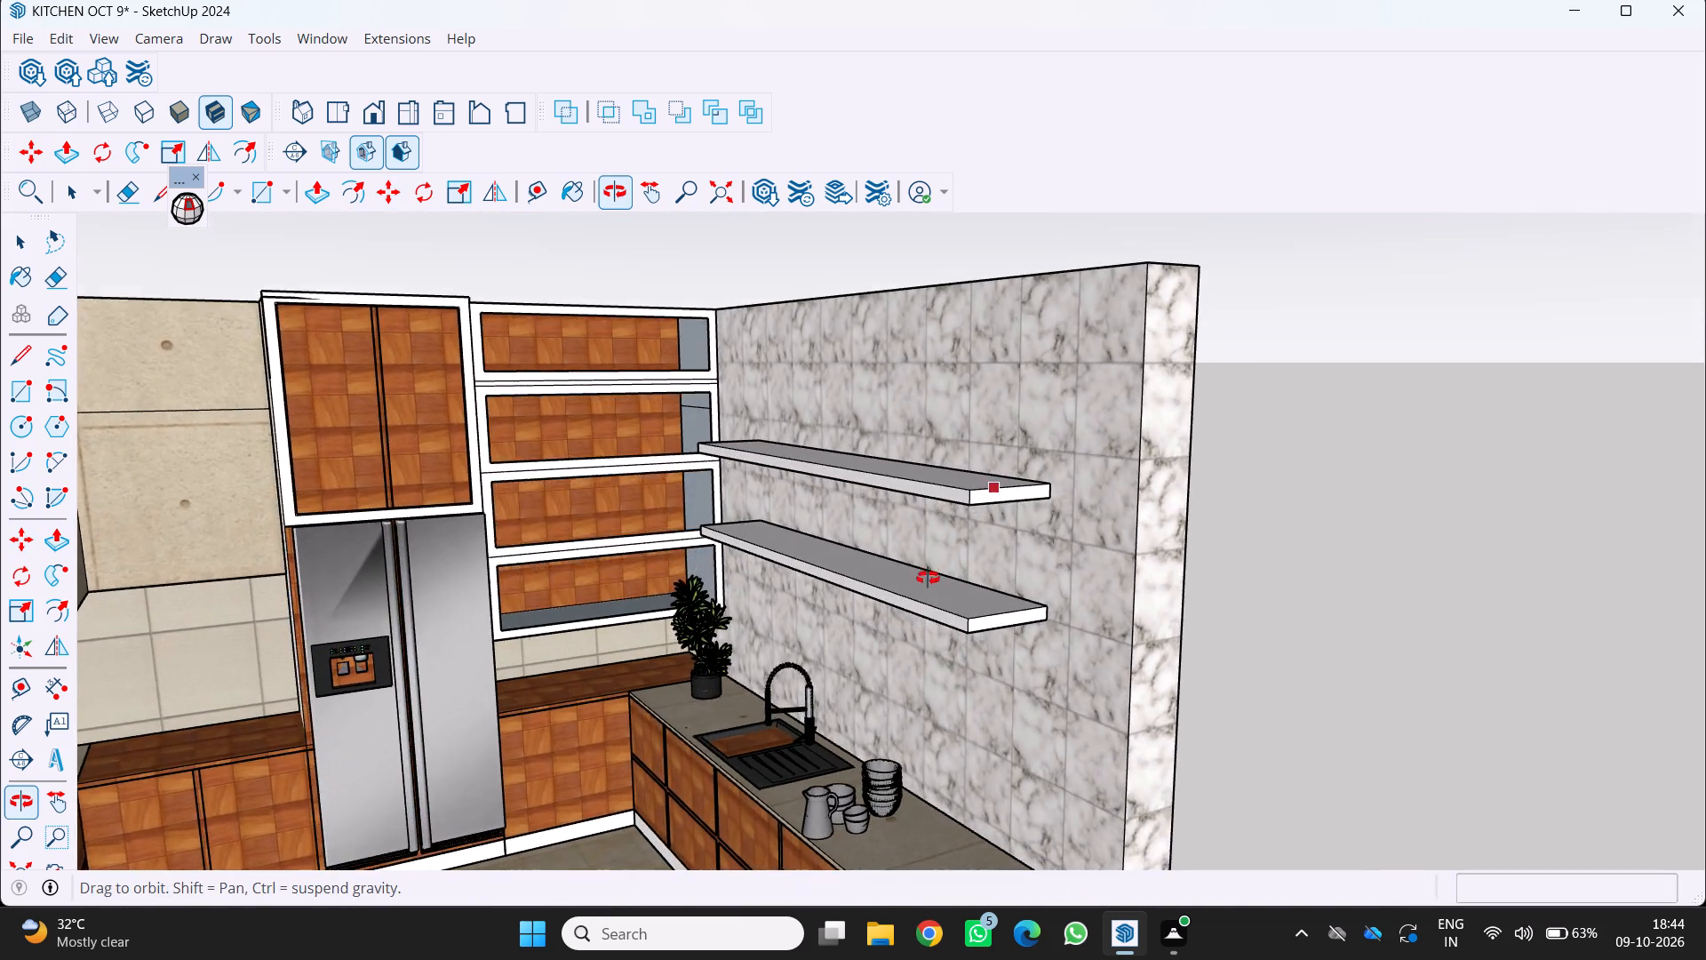
middle_drag(928, 578, 922, 580)
scroll(908, 595, down, 4)
scroll(806, 683, down, 4)
middle_drag(800, 679, 404, 780)
scroll(408, 779, down, 2)
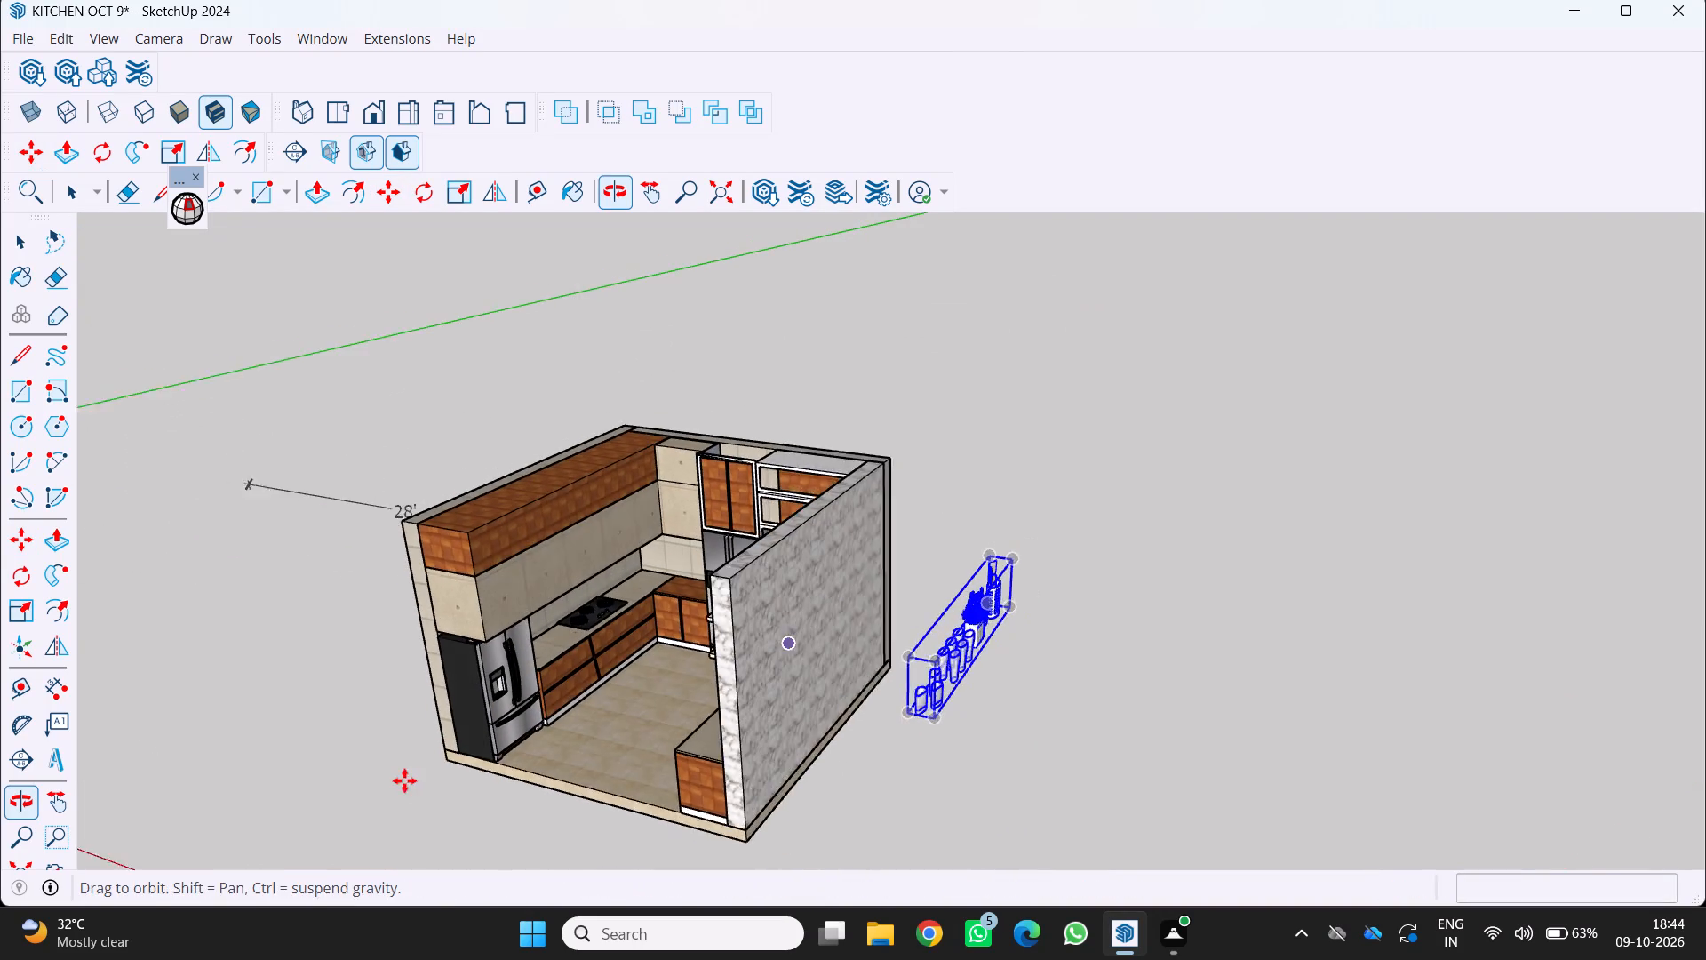
scroll(858, 705, up, 5)
key(m)
scroll(980, 755, up, 2)
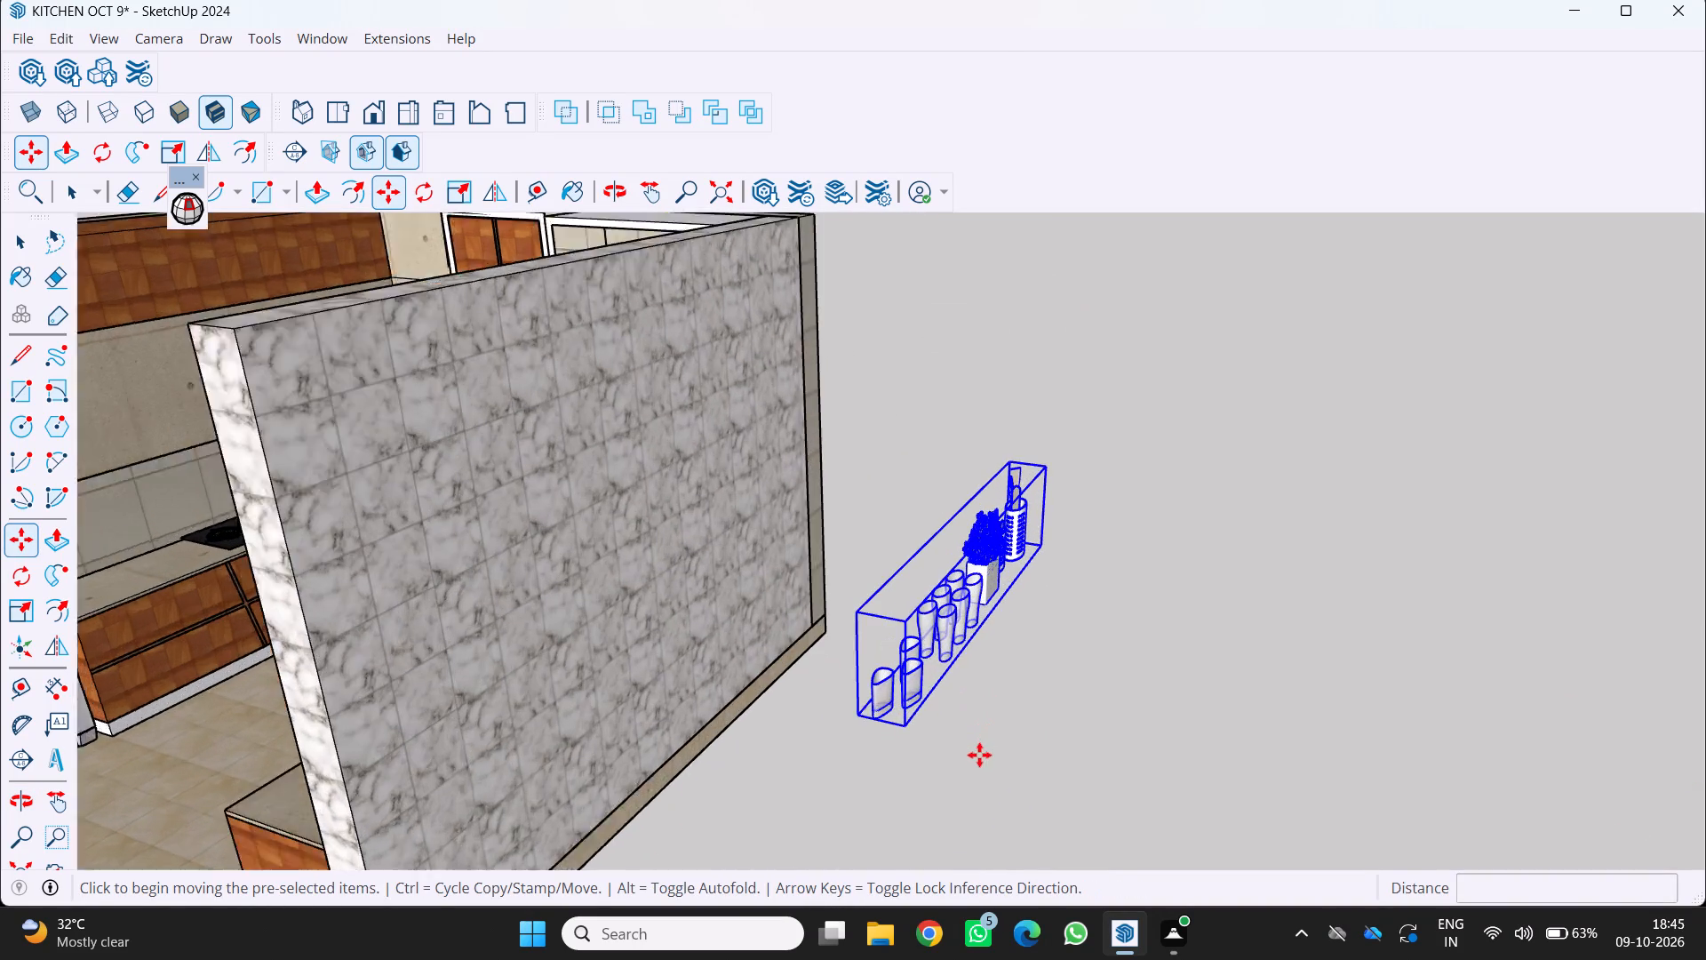
scroll(979, 755, up, 4)
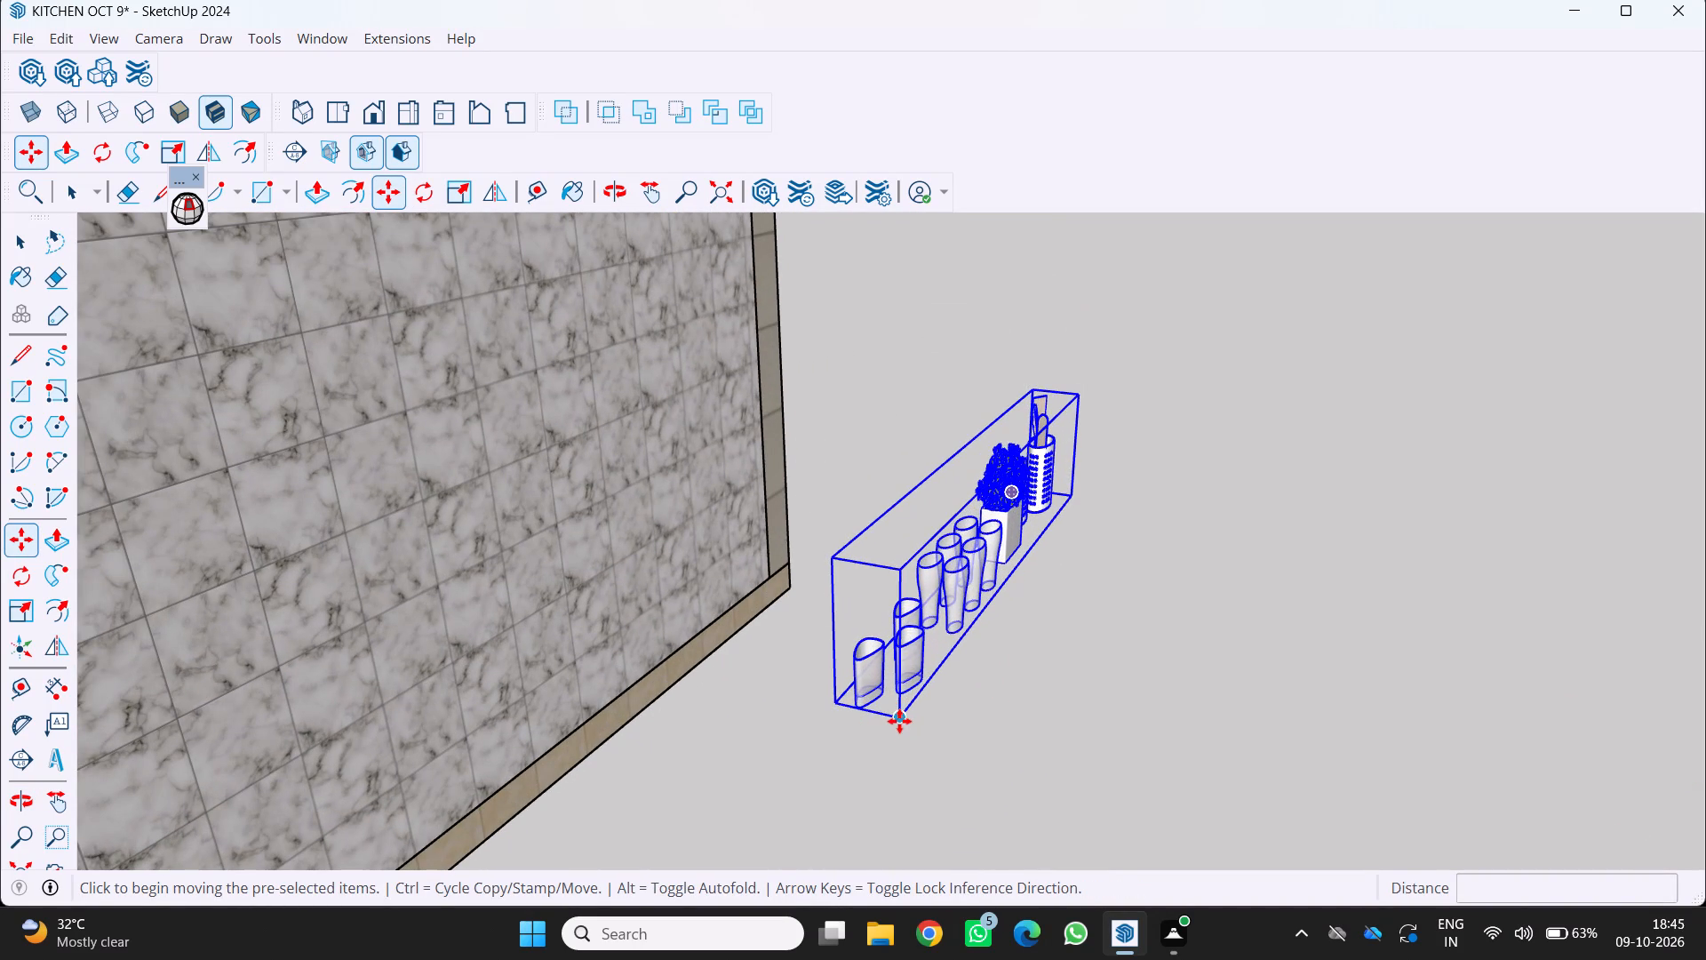
click(899, 721)
scroll(445, 788, down, 11)
scroll(98, 743, down, 1)
middle_drag(99, 743, 229, 726)
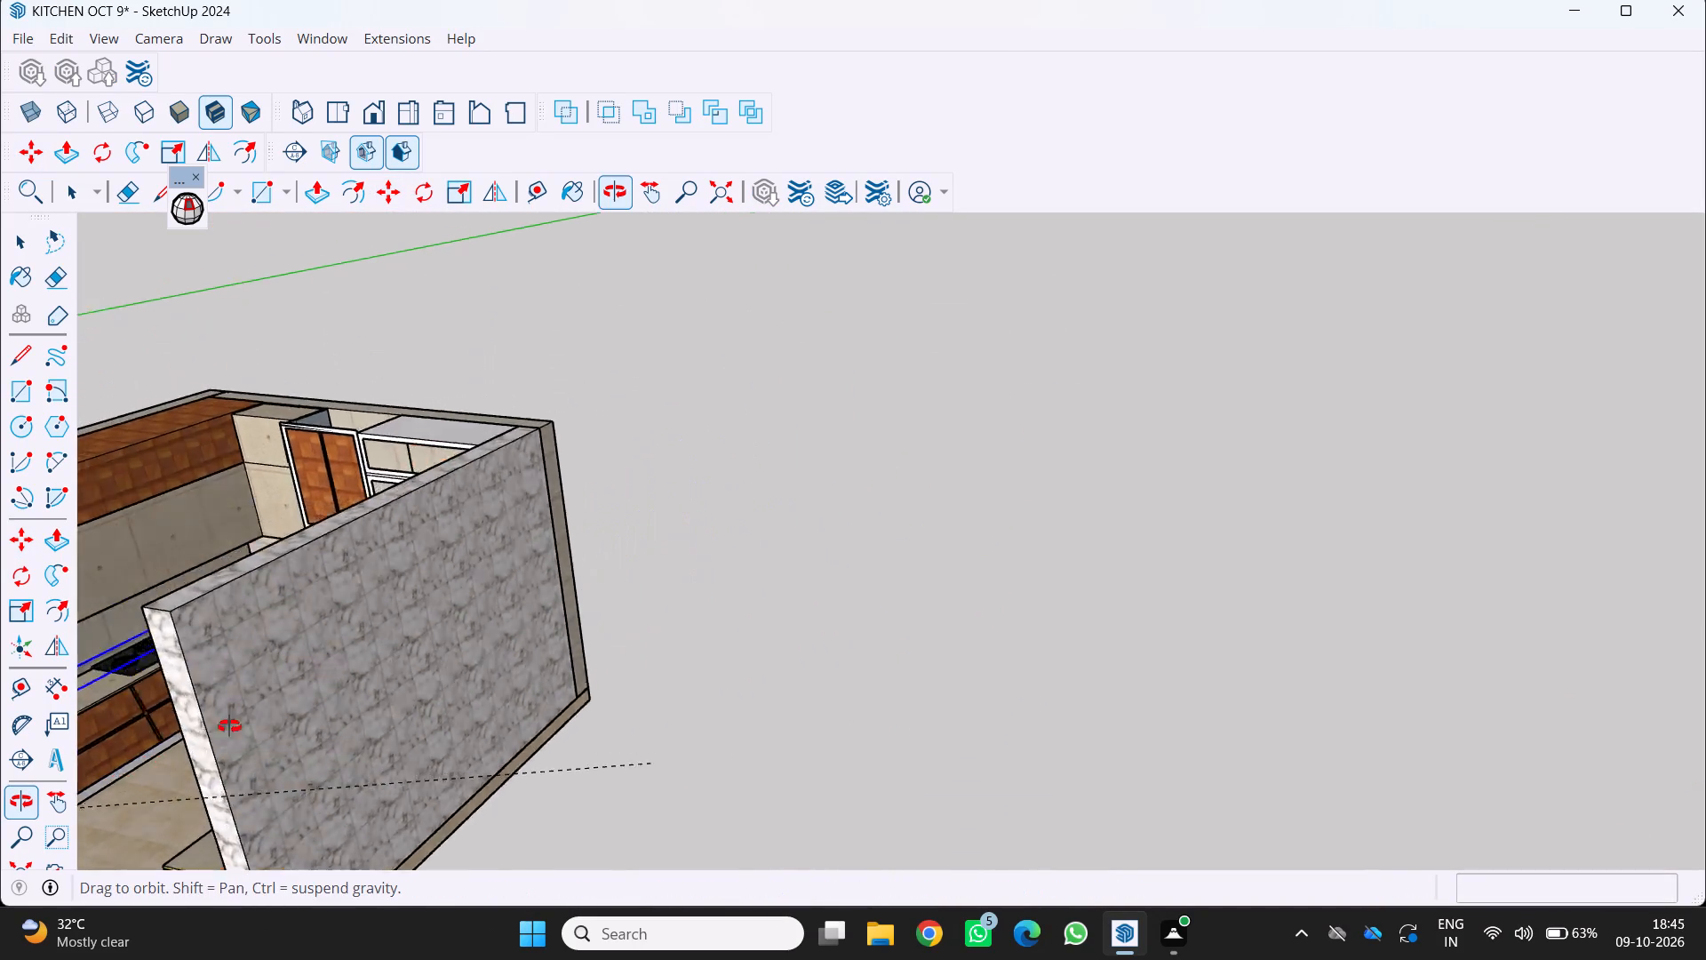
middle_drag(229, 726, 590, 647)
scroll(596, 637, down, 6)
middle_drag(719, 595, 656, 678)
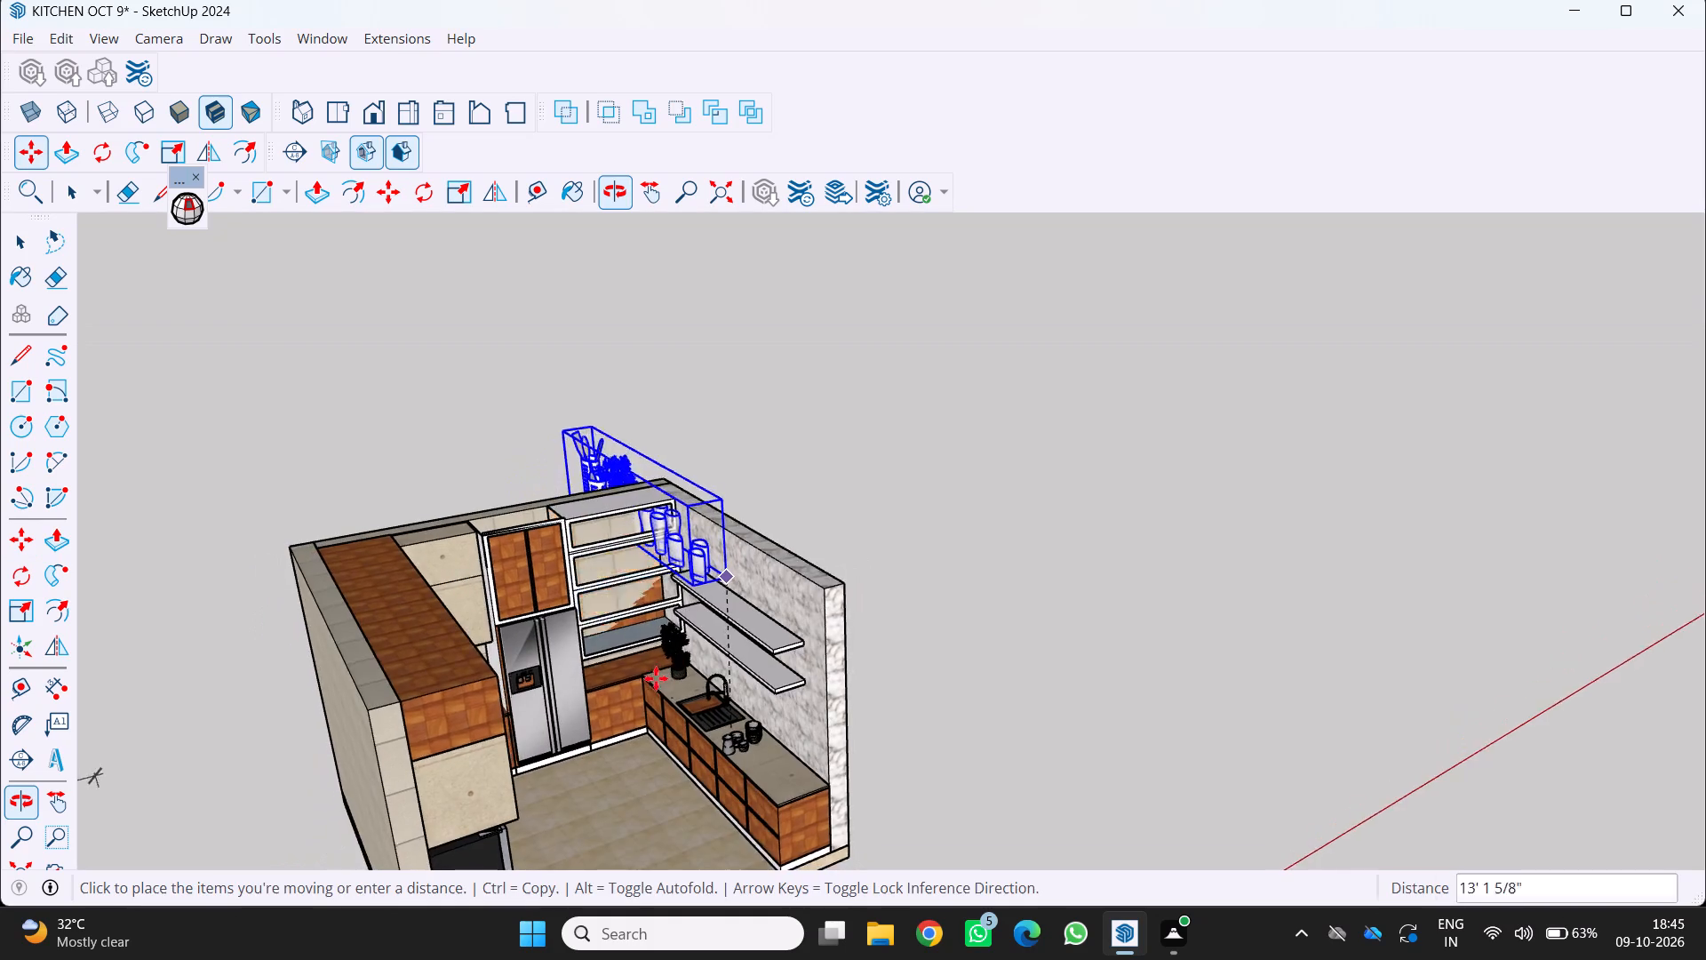
scroll(655, 680, down, 1)
scroll(682, 643, up, 13)
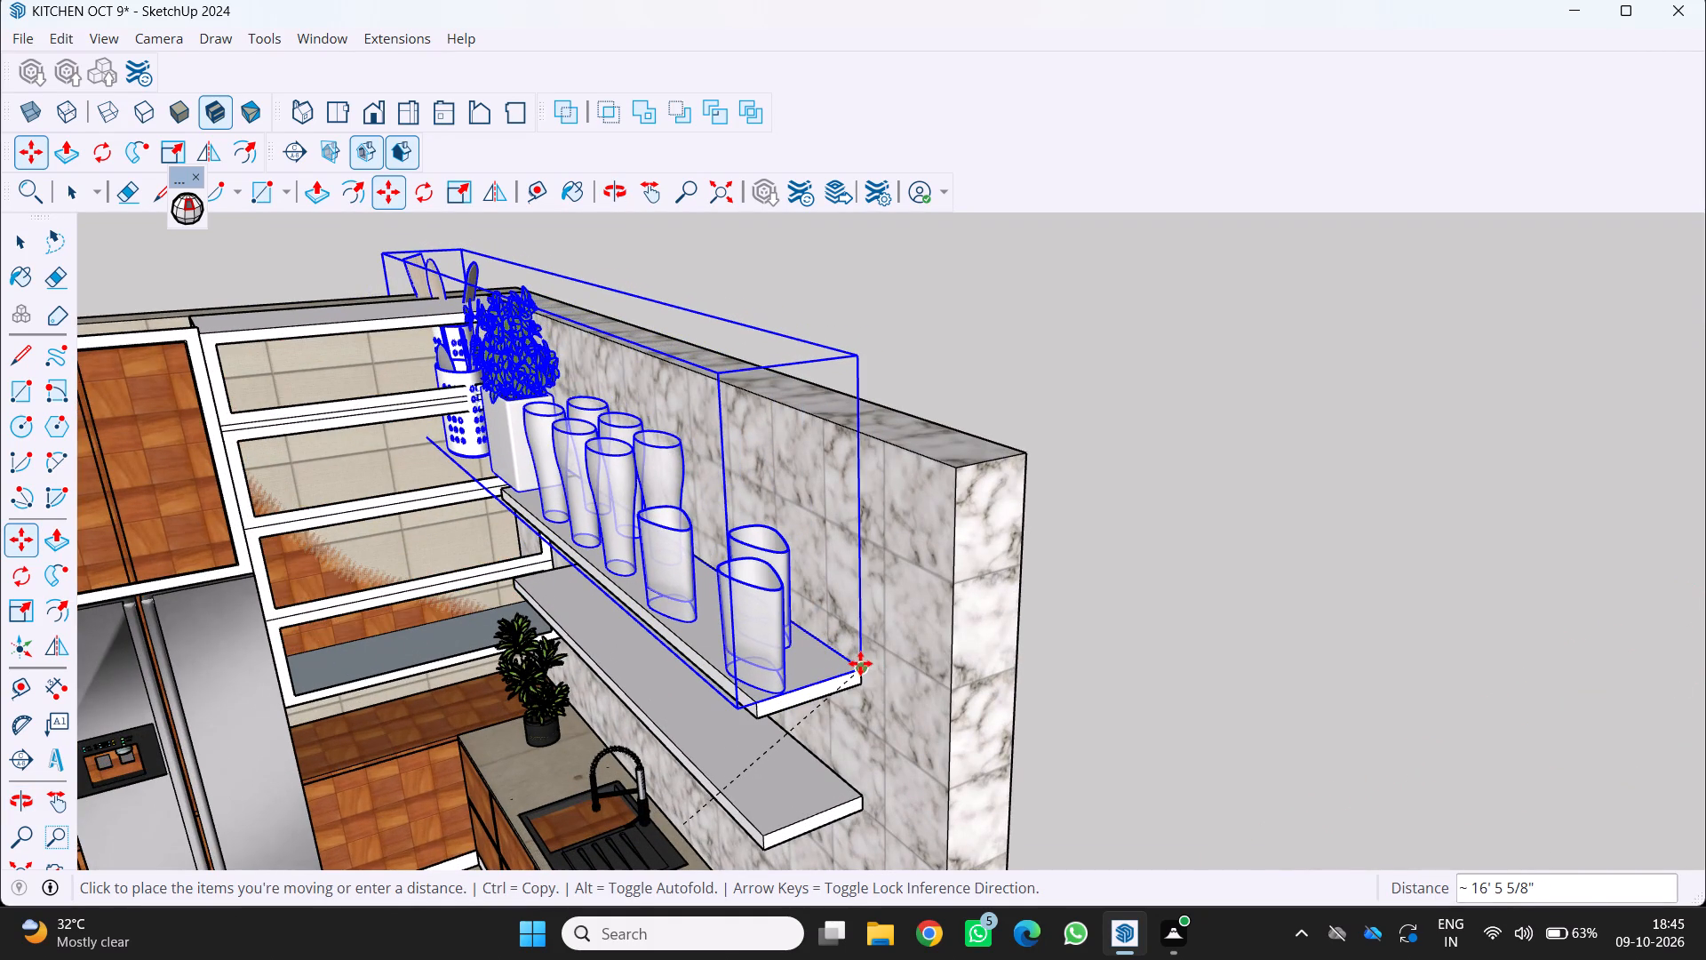
scroll(886, 678, down, 11)
middle_drag(761, 668, 626, 667)
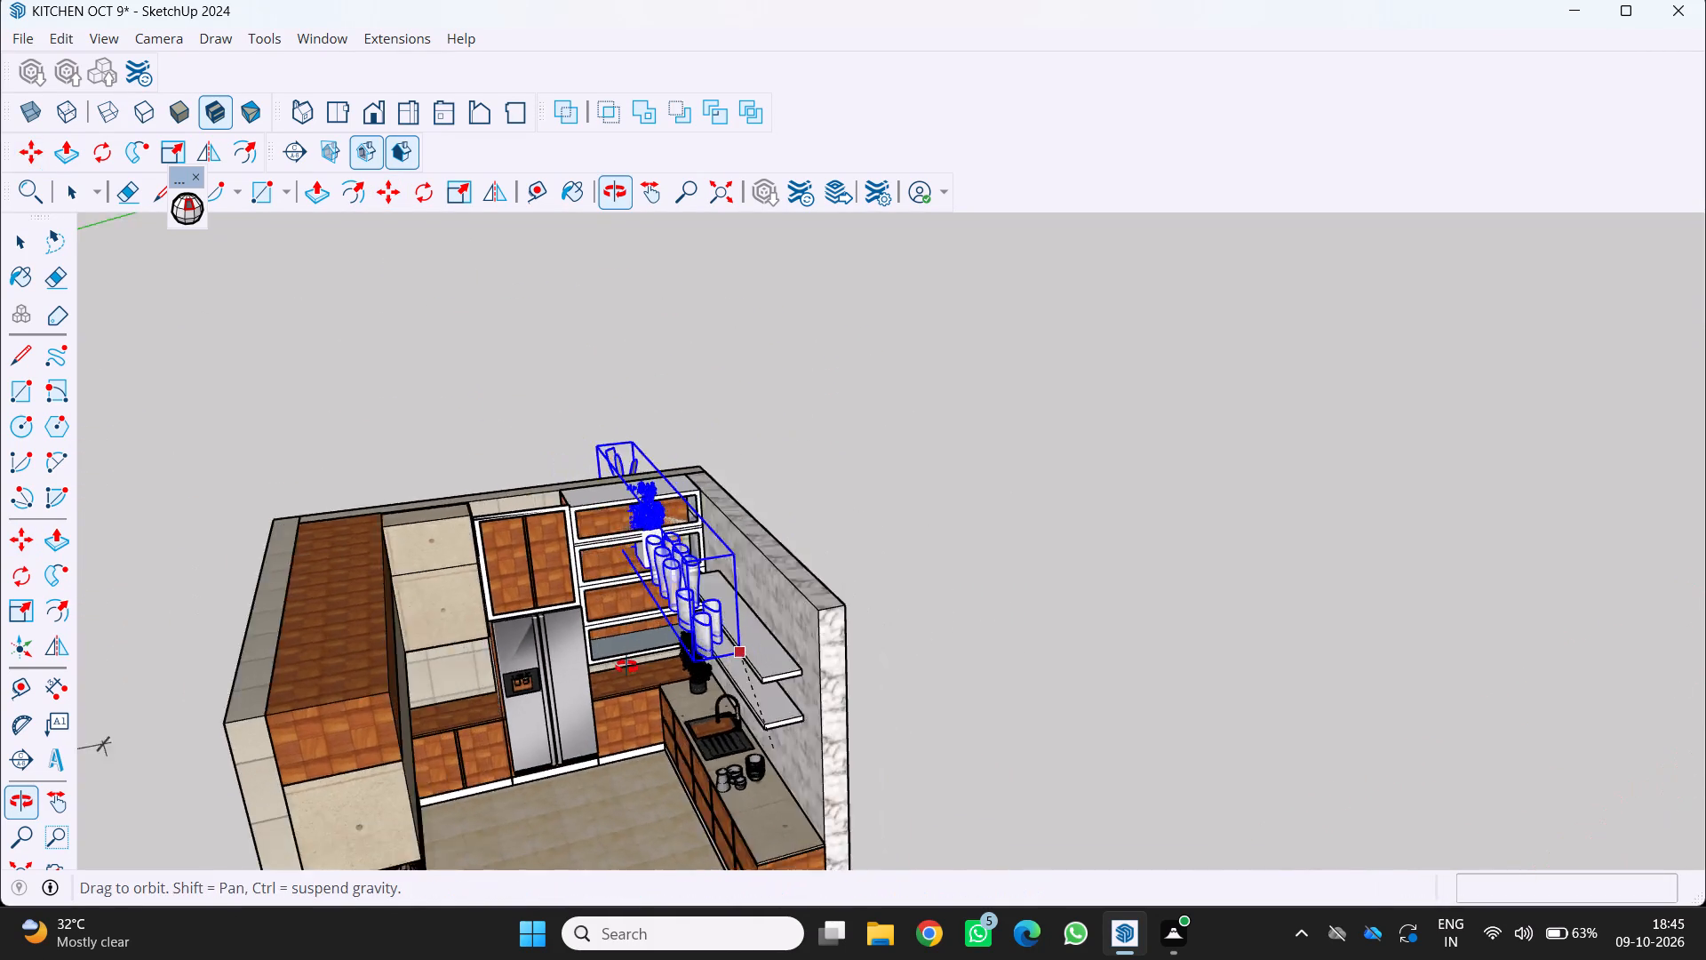
middle_drag(626, 667, 575, 659)
scroll(575, 659, down, 4)
click(924, 700)
scroll(809, 632, up, 3)
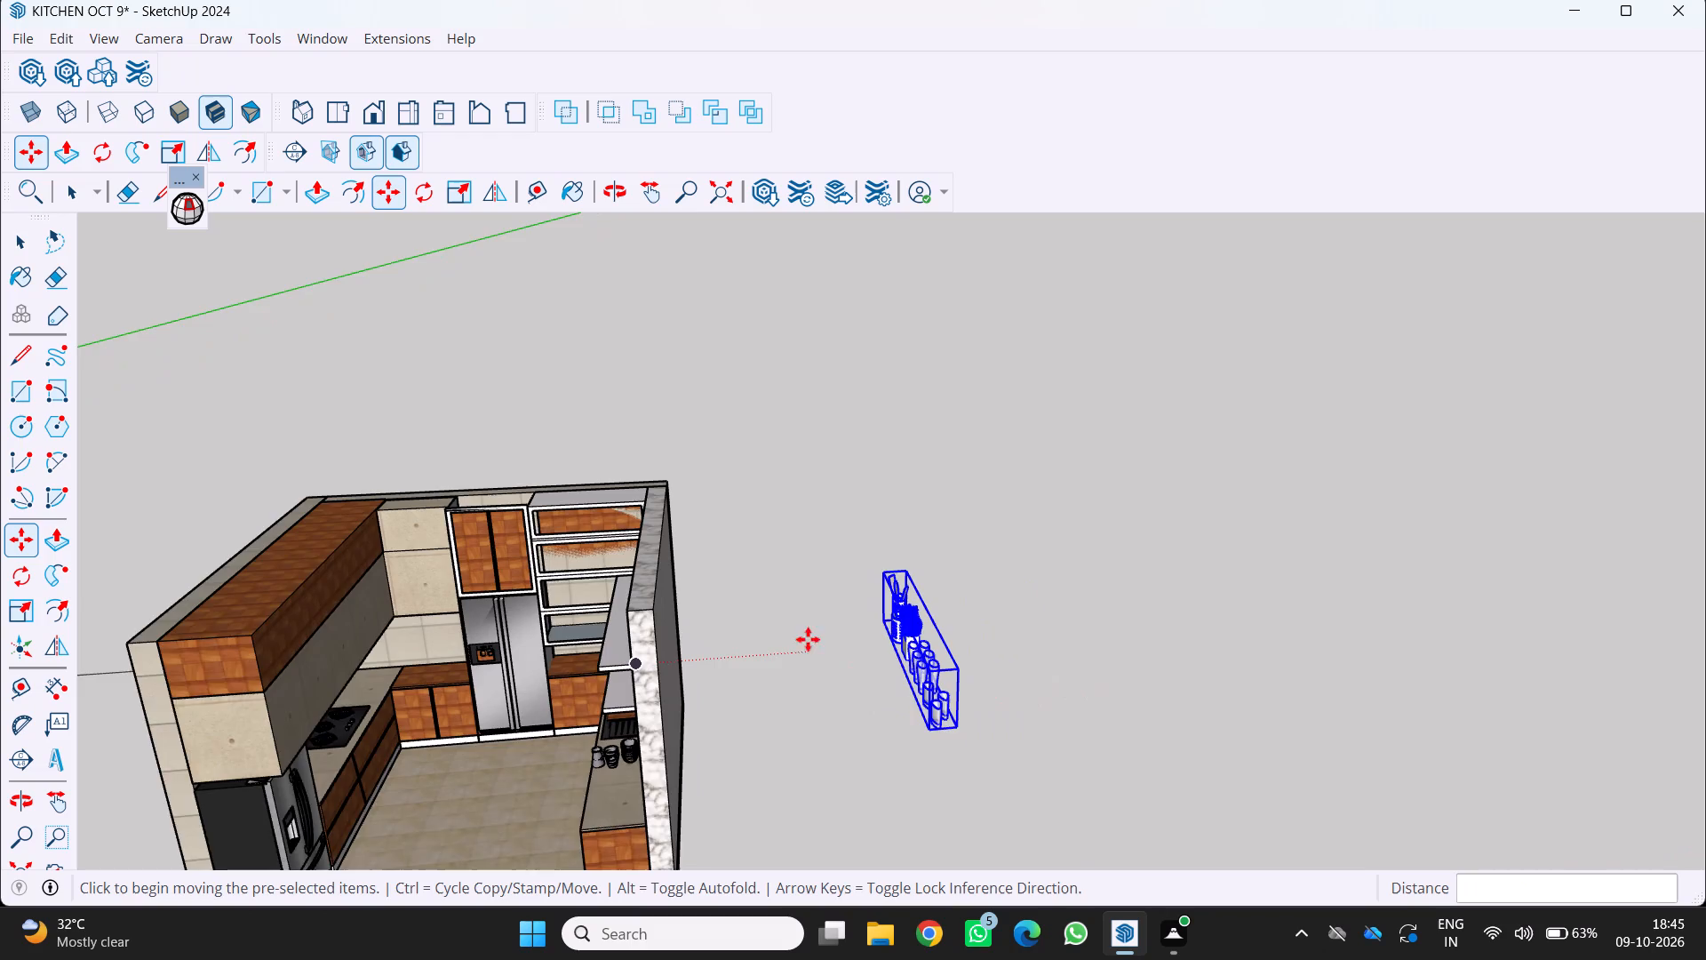
Scale the Cups set outside the marble wall uniformly by a factor of about 0.75 from its lower far corner.
scroll(808, 639, up, 3)
key(s)
scroll(908, 754, up, 4)
middle_drag(932, 748, 1124, 760)
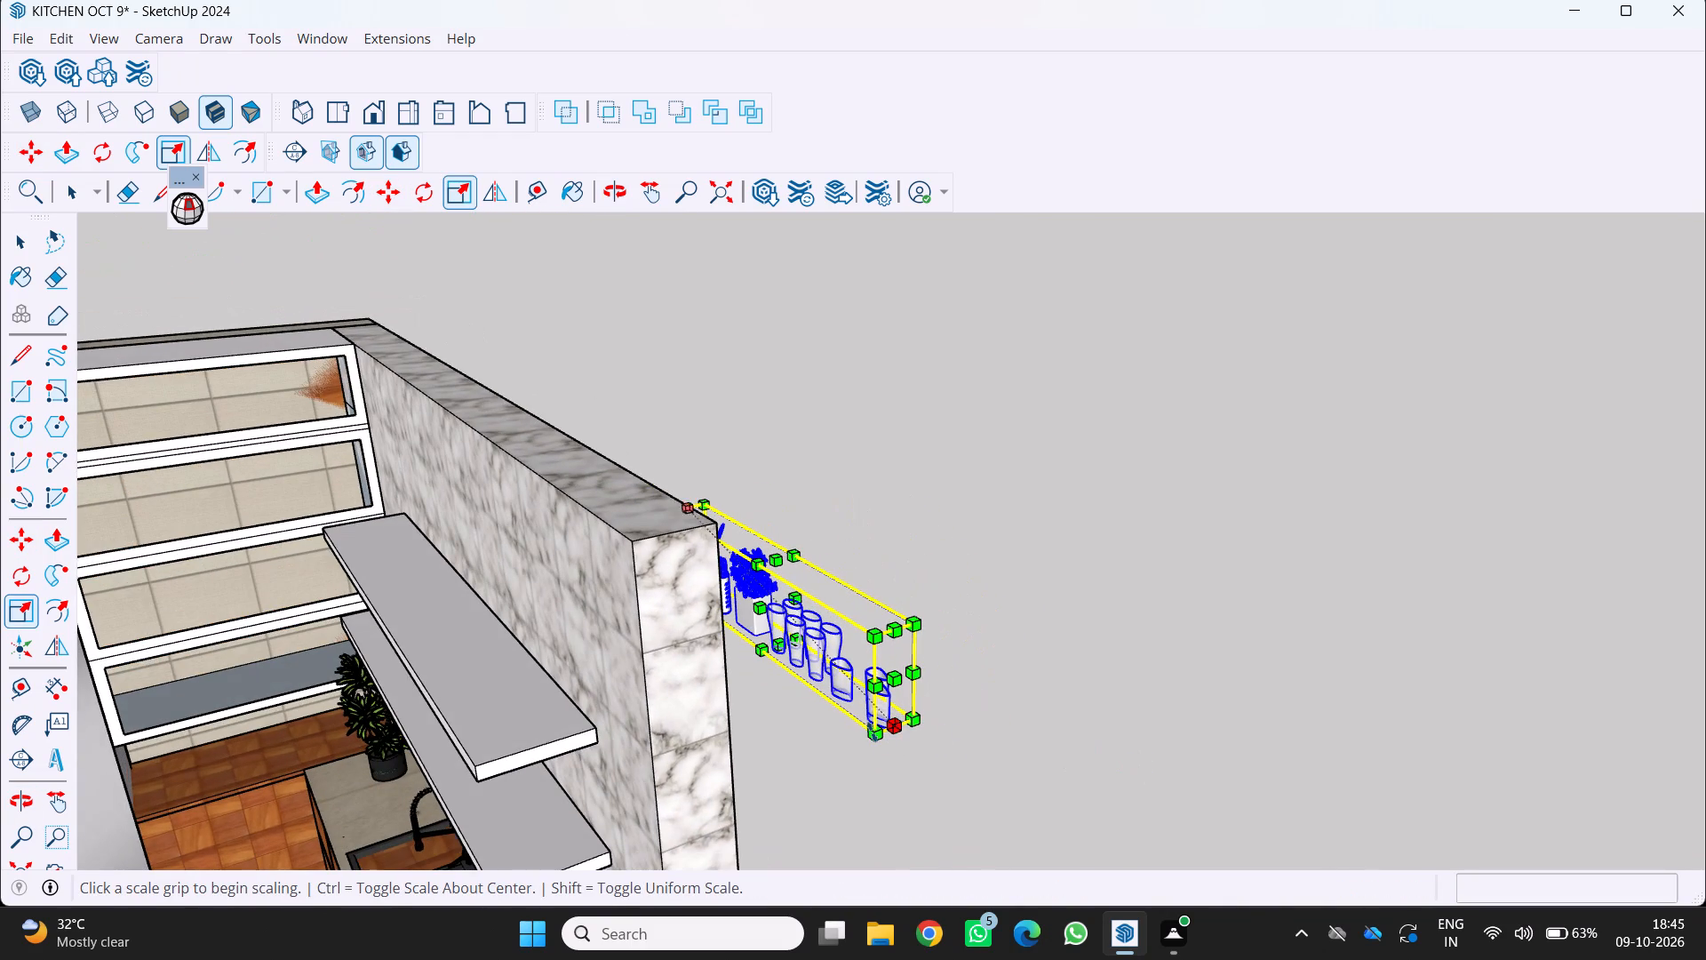
scroll(849, 749, down, 1)
middle_drag(841, 756, 647, 724)
scroll(747, 644, up, 5)
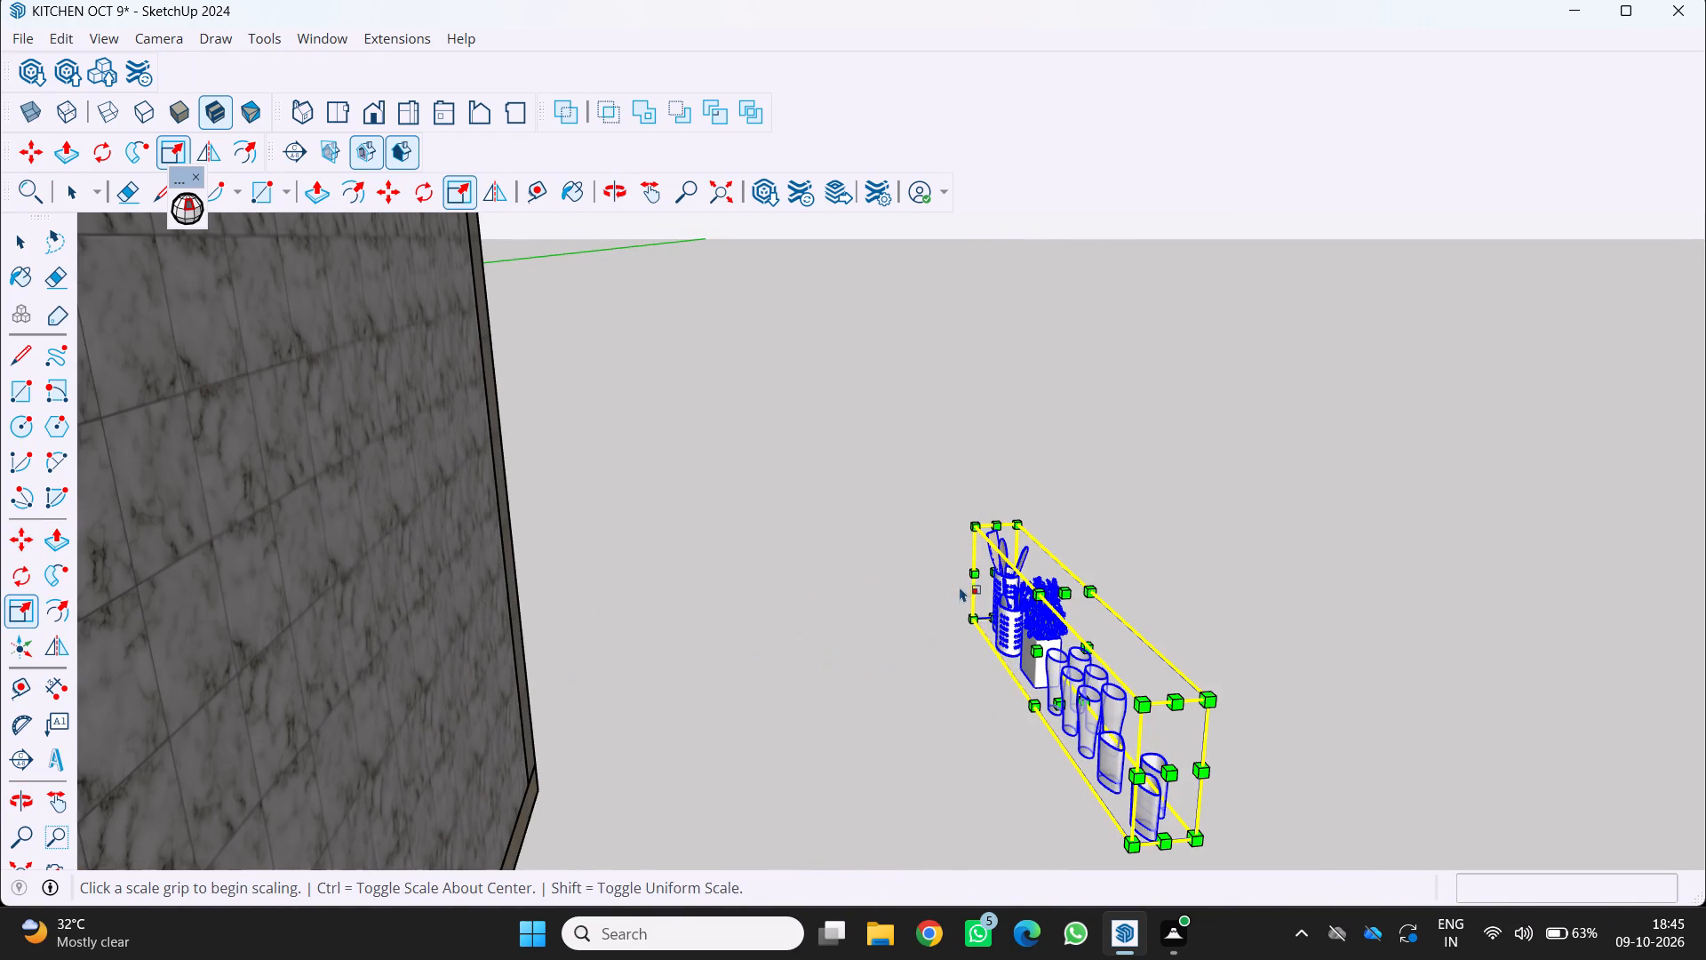
click(977, 620)
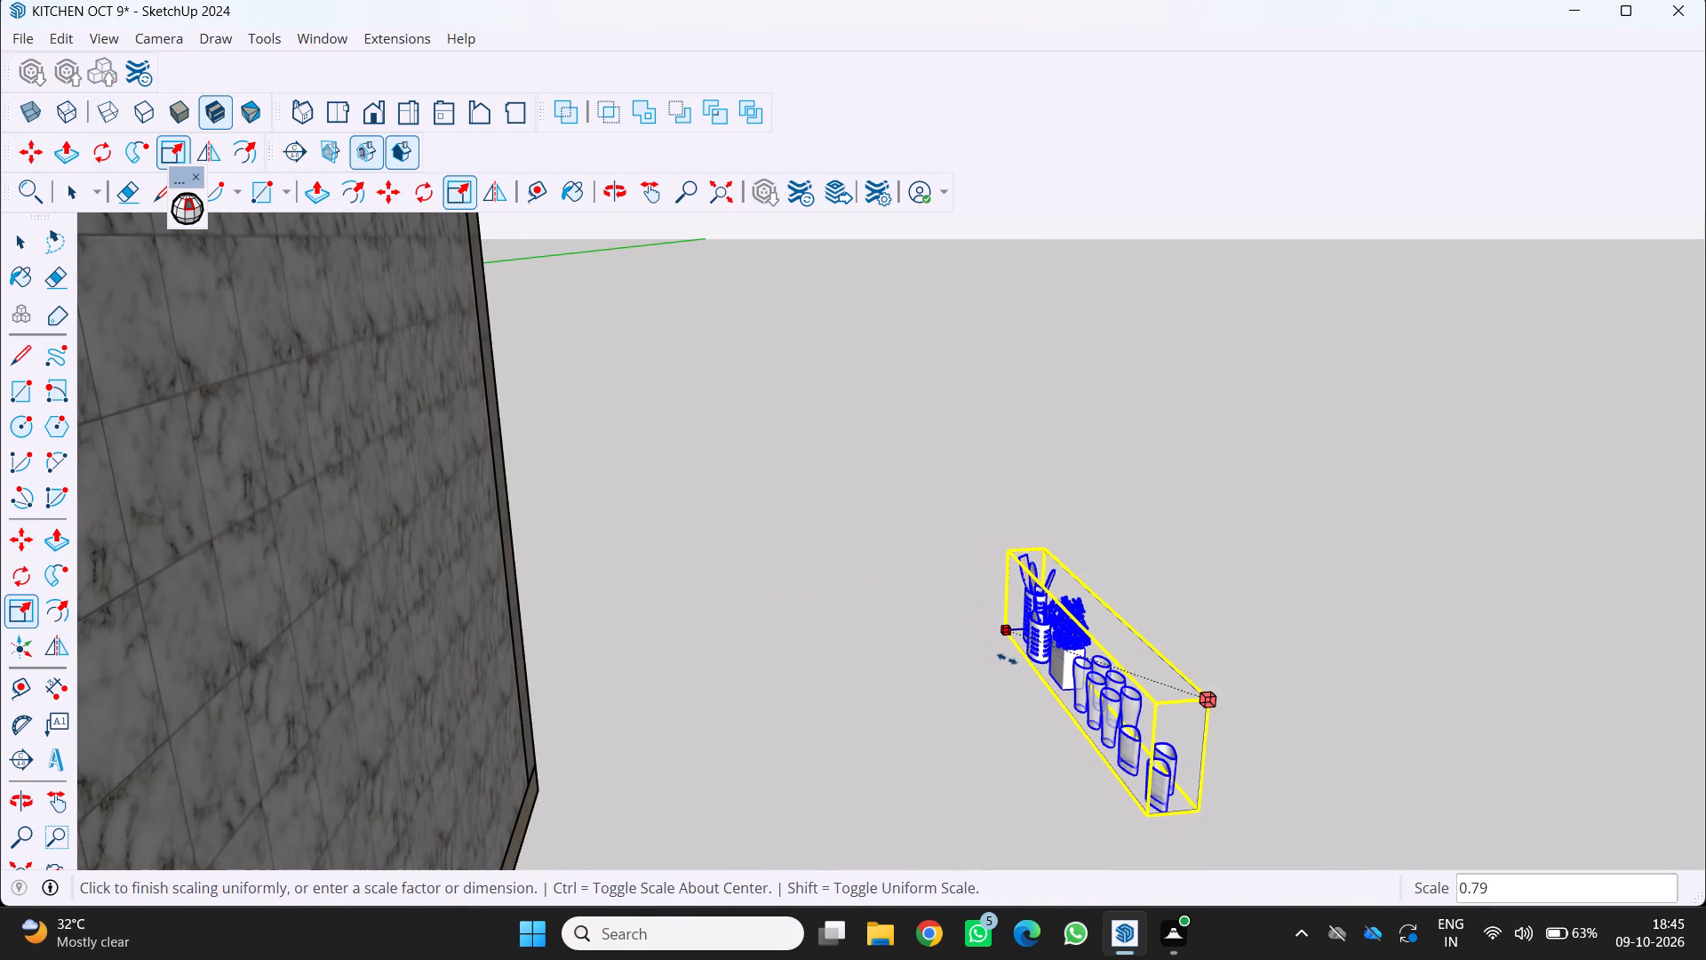
click(1011, 663)
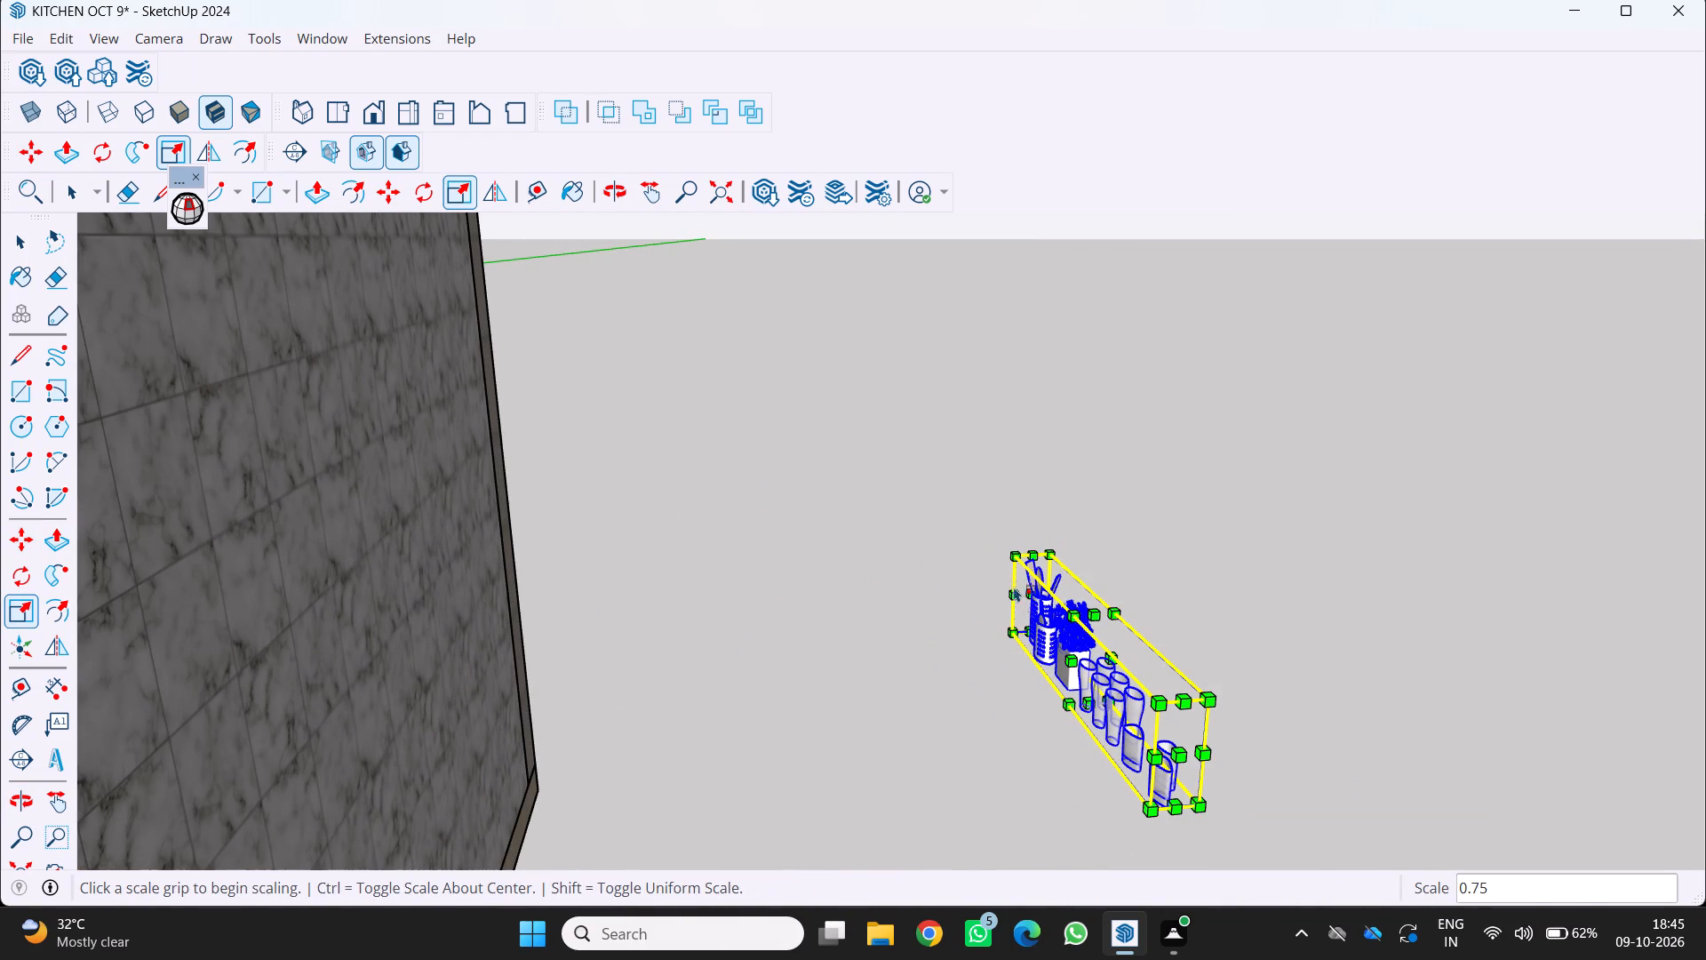
Stretch the Cups set horizontally to about 0.67 on the red axis and 1.17 on the green axis, and deselect it.
click(1013, 597)
click(1043, 637)
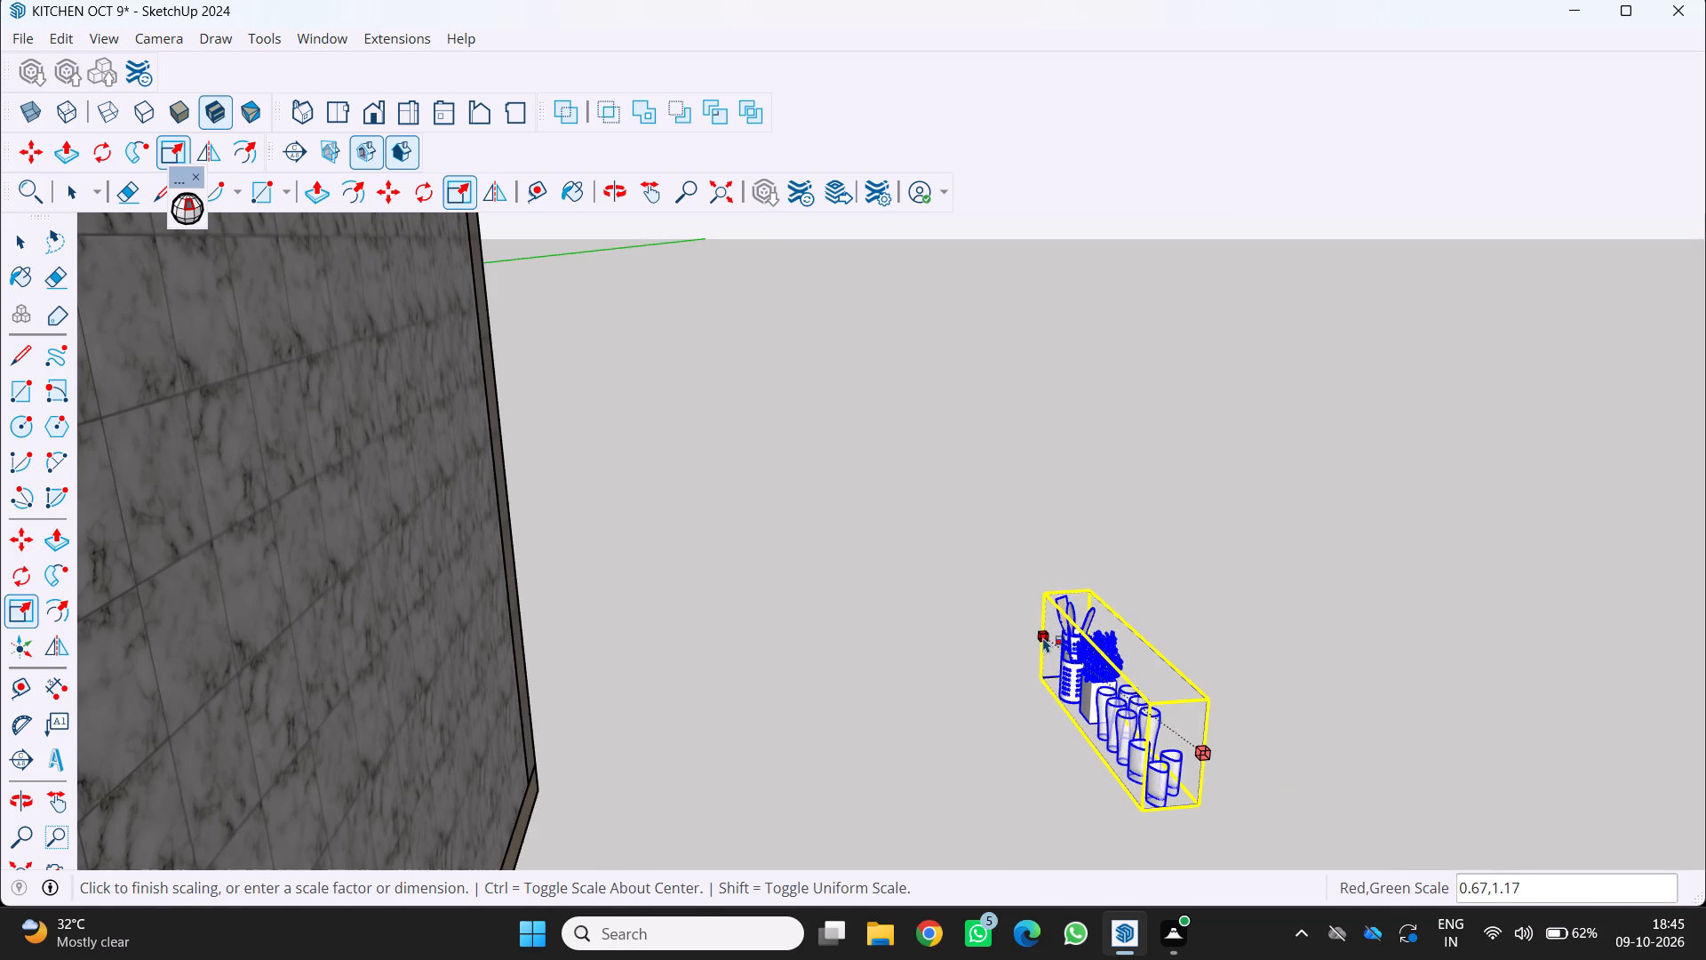
scroll(1041, 764, down, 1)
key(space)
click(1046, 714)
Move the resized Cups set by its lower outer corner onto the outer wall-side corner of the marble wall's upper shelf.
middle_drag(1110, 792, 1099, 790)
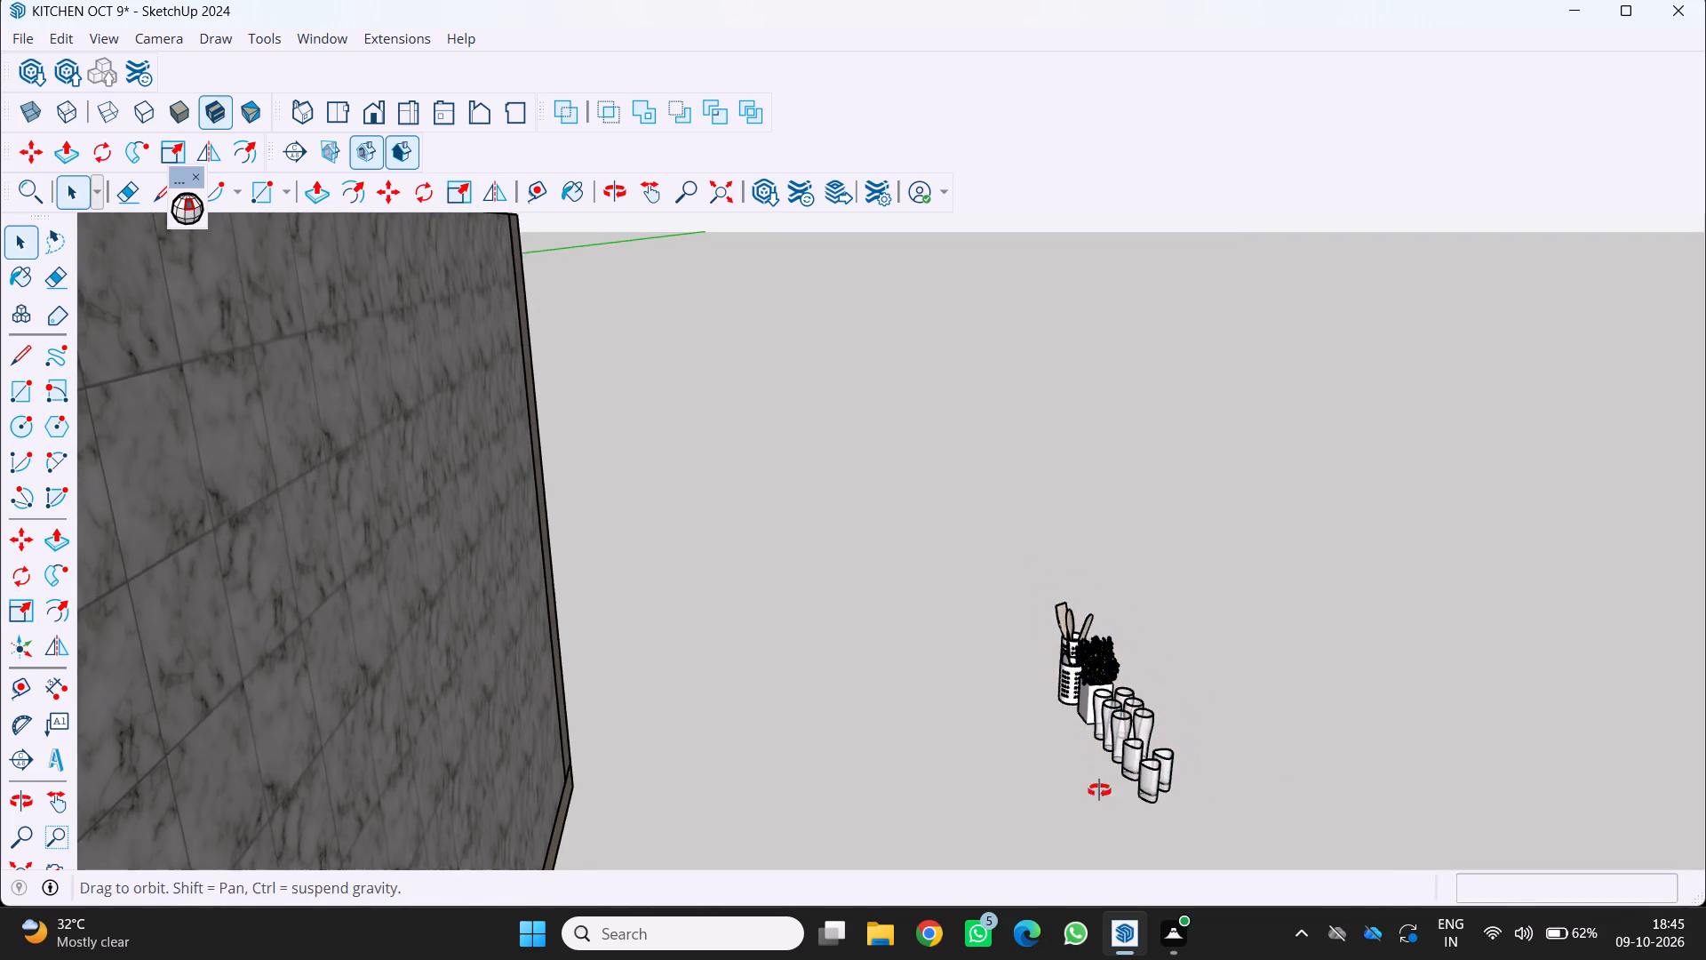
middle_drag(1099, 790, 1024, 695)
scroll(1030, 693, down, 5)
click(1180, 829)
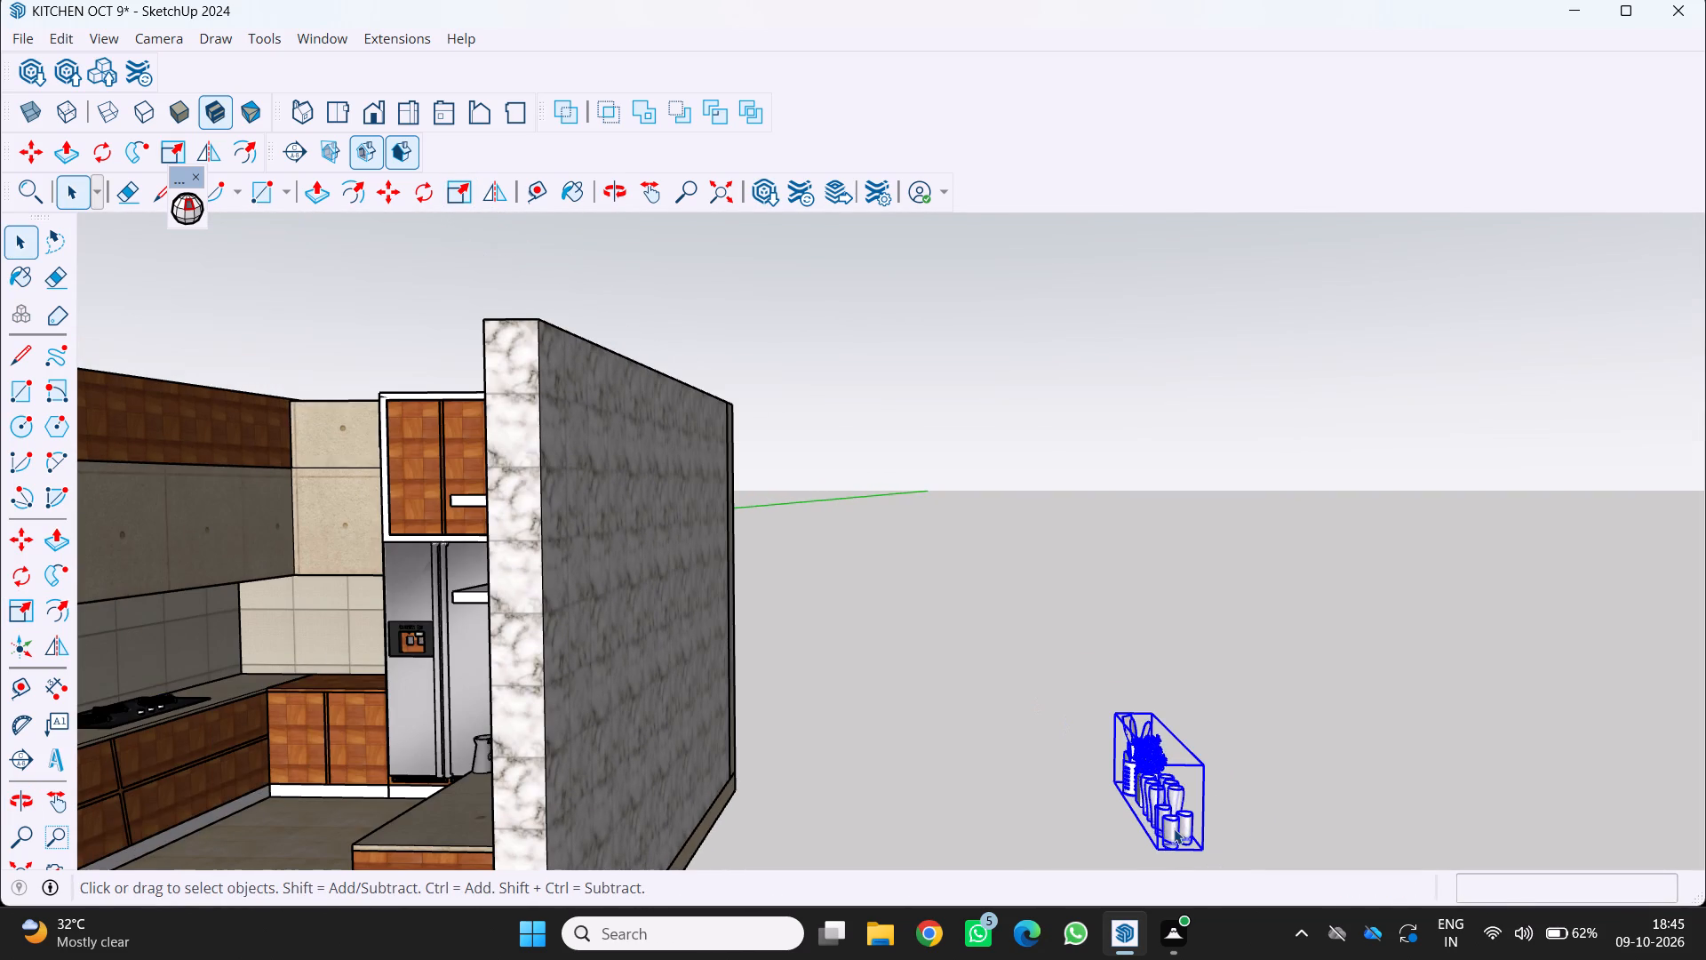
key(m)
scroll(1171, 829, up, 8)
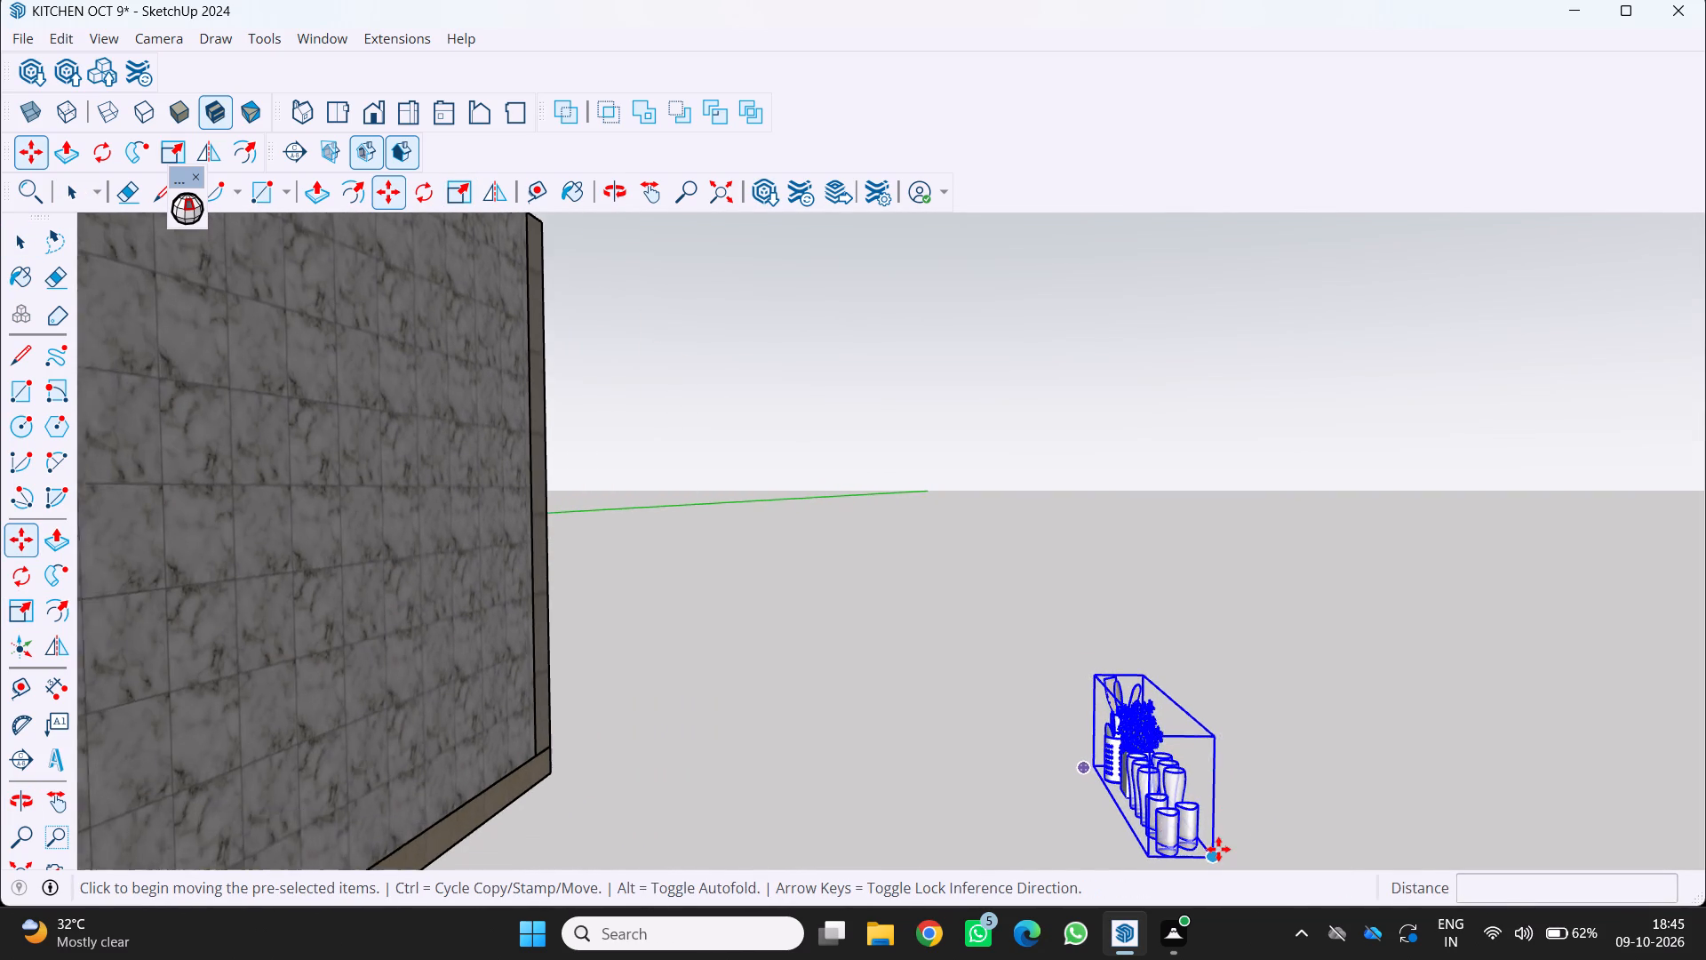
scroll(1218, 849, up, 1)
click(1209, 856)
scroll(1115, 812, down, 5)
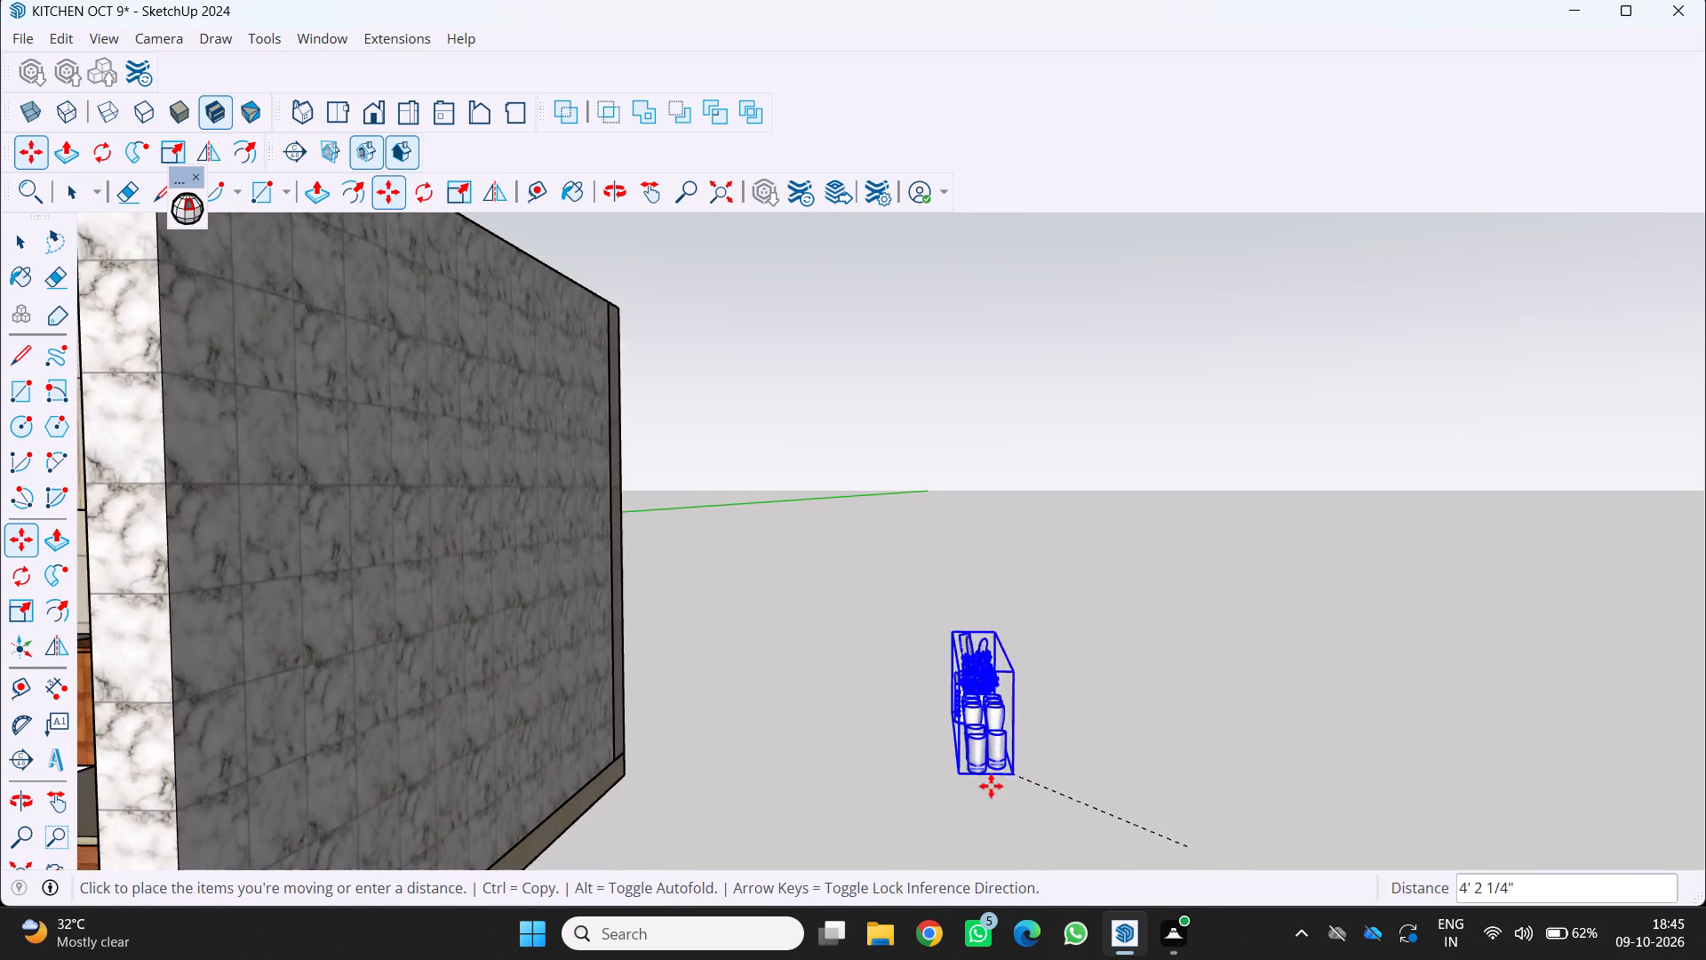
scroll(991, 786, down, 6)
scroll(497, 643, down, 1)
middle_drag(497, 643, 770, 662)
middle_click(770, 662)
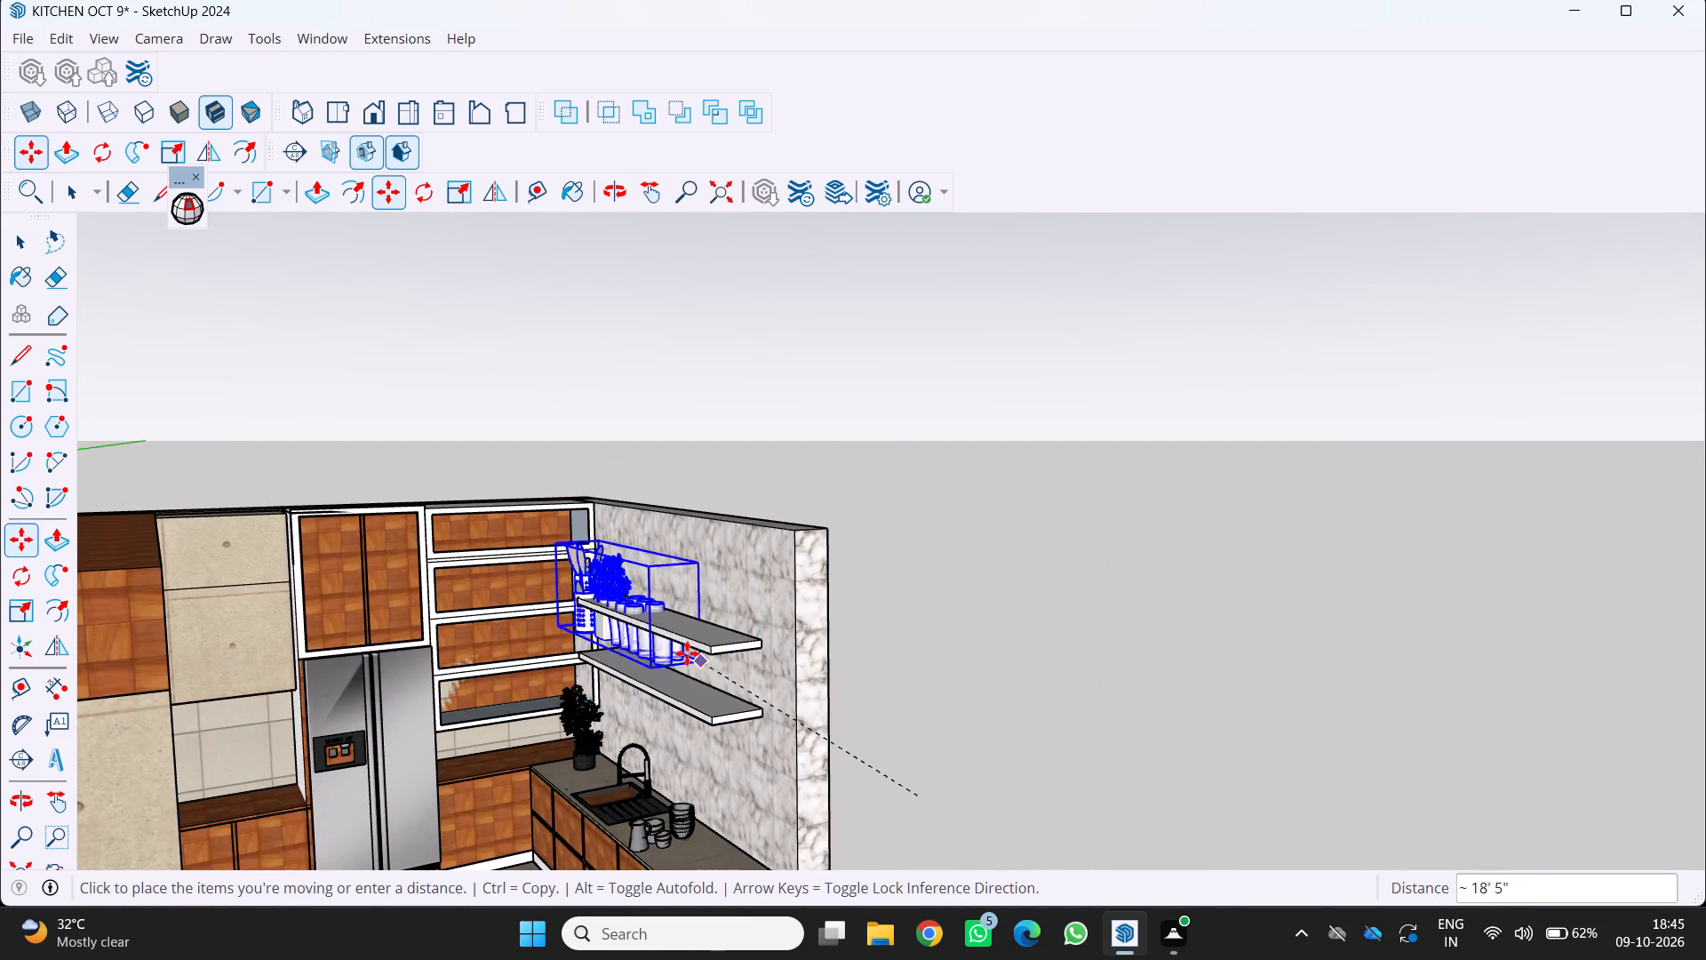
scroll(682, 649, up, 9)
scroll(824, 631, up, 2)
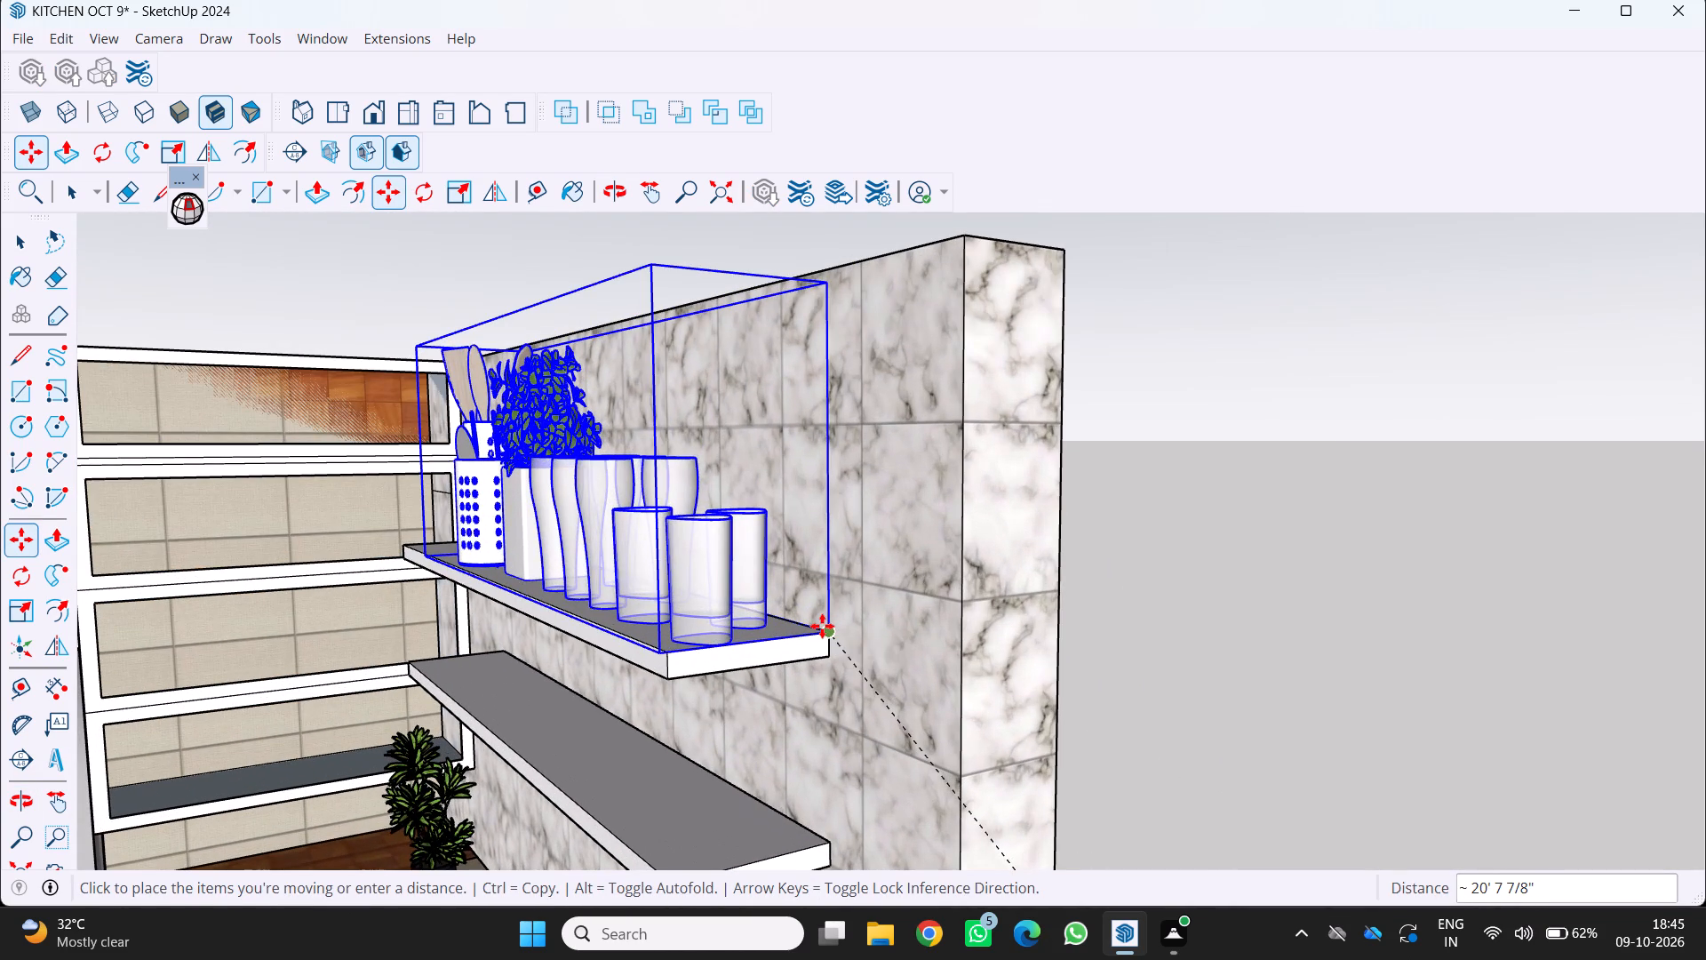
click(822, 625)
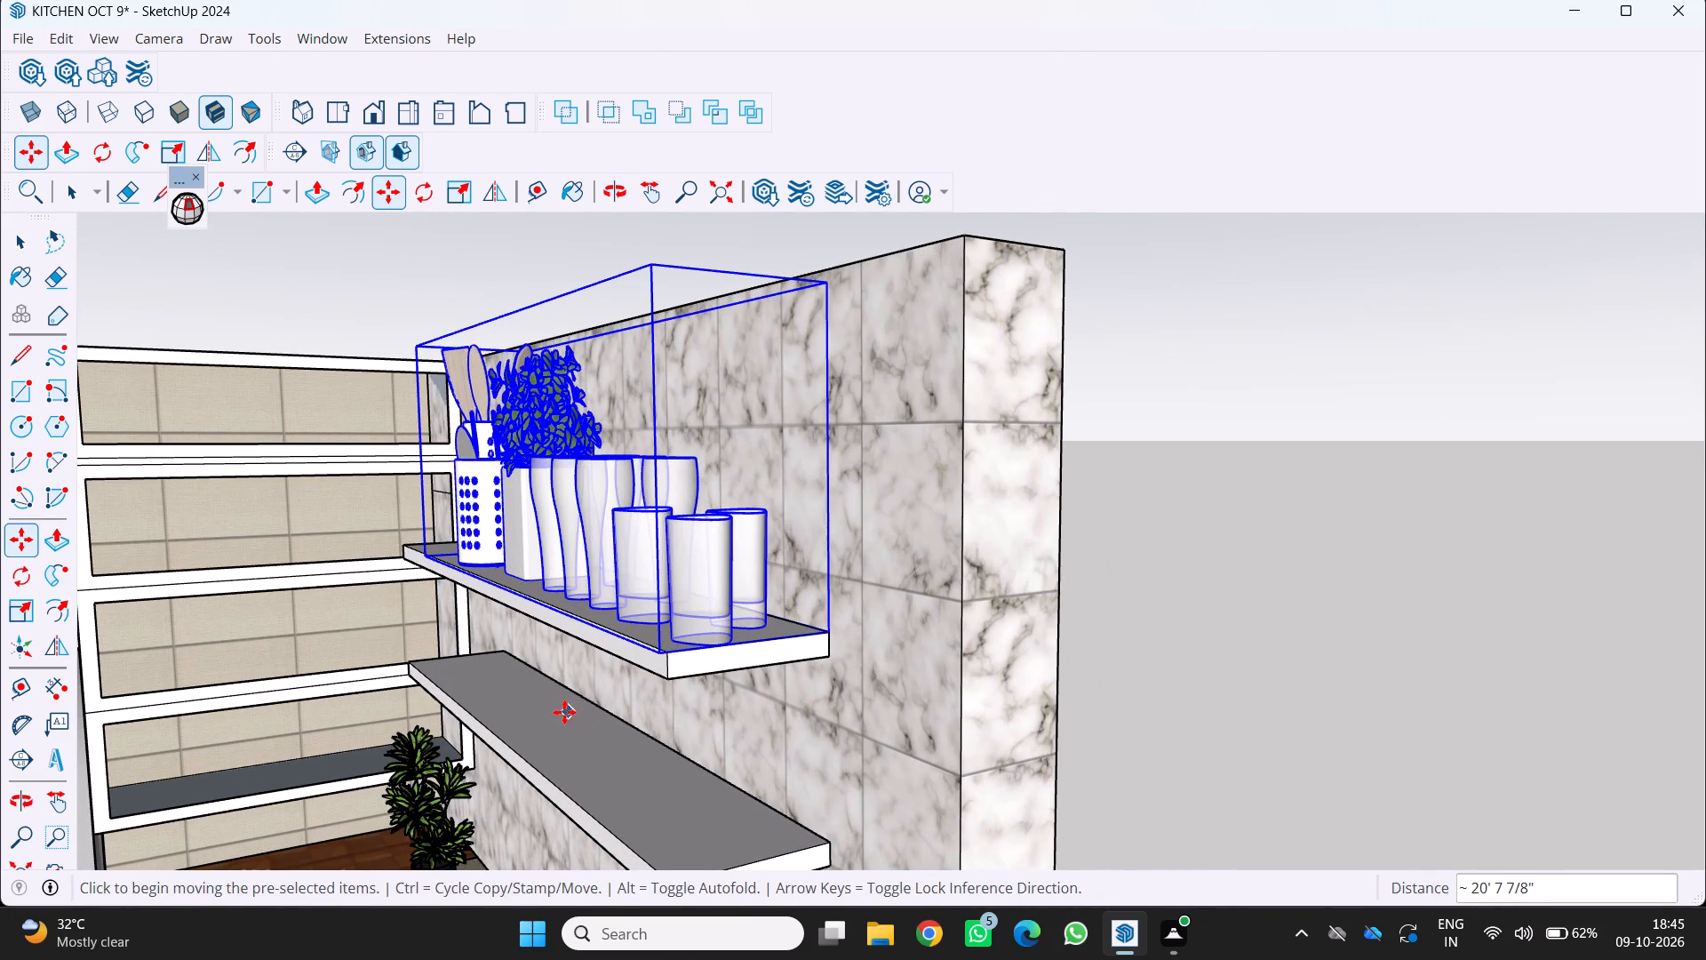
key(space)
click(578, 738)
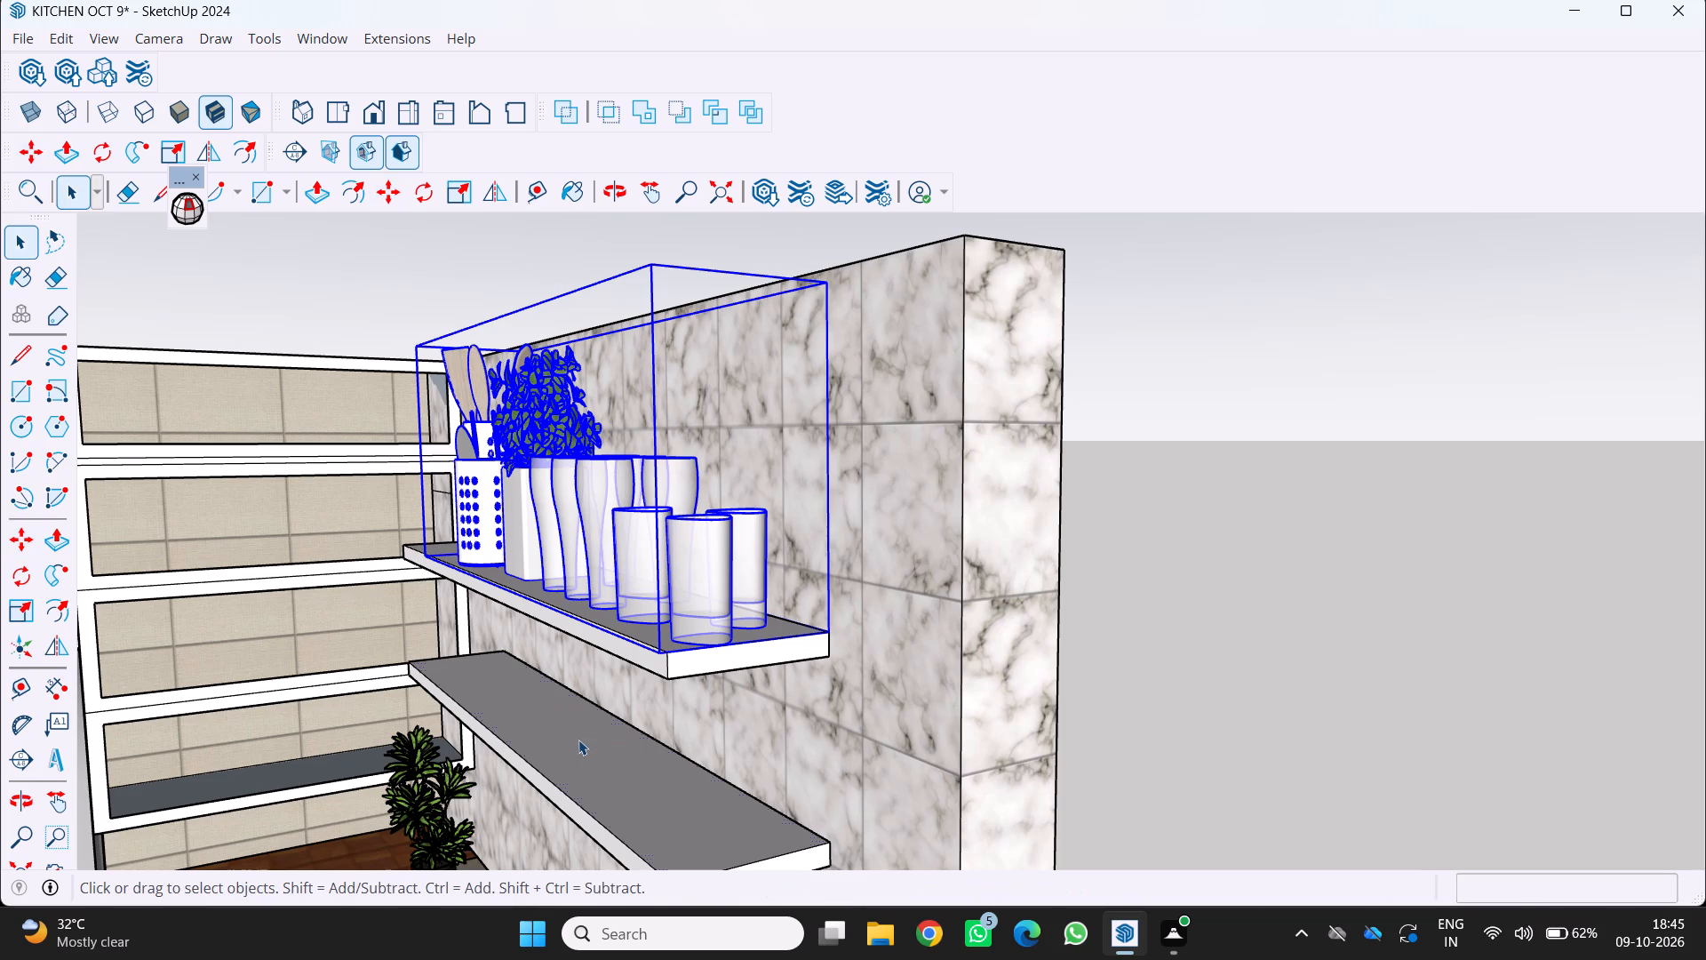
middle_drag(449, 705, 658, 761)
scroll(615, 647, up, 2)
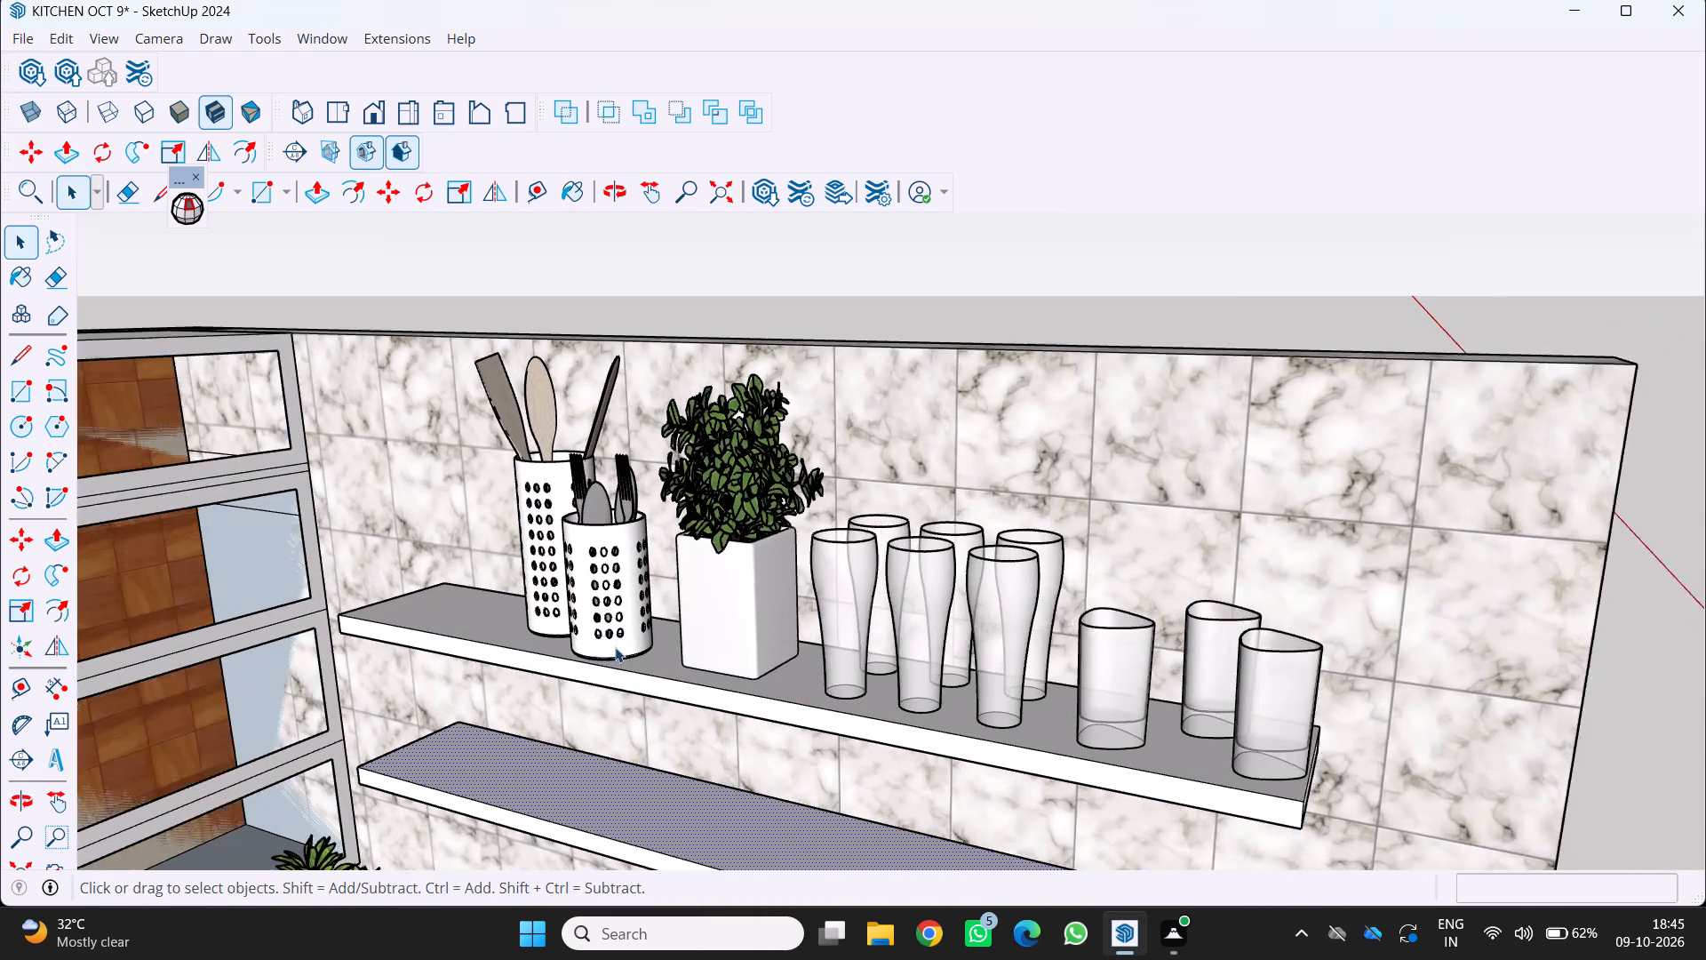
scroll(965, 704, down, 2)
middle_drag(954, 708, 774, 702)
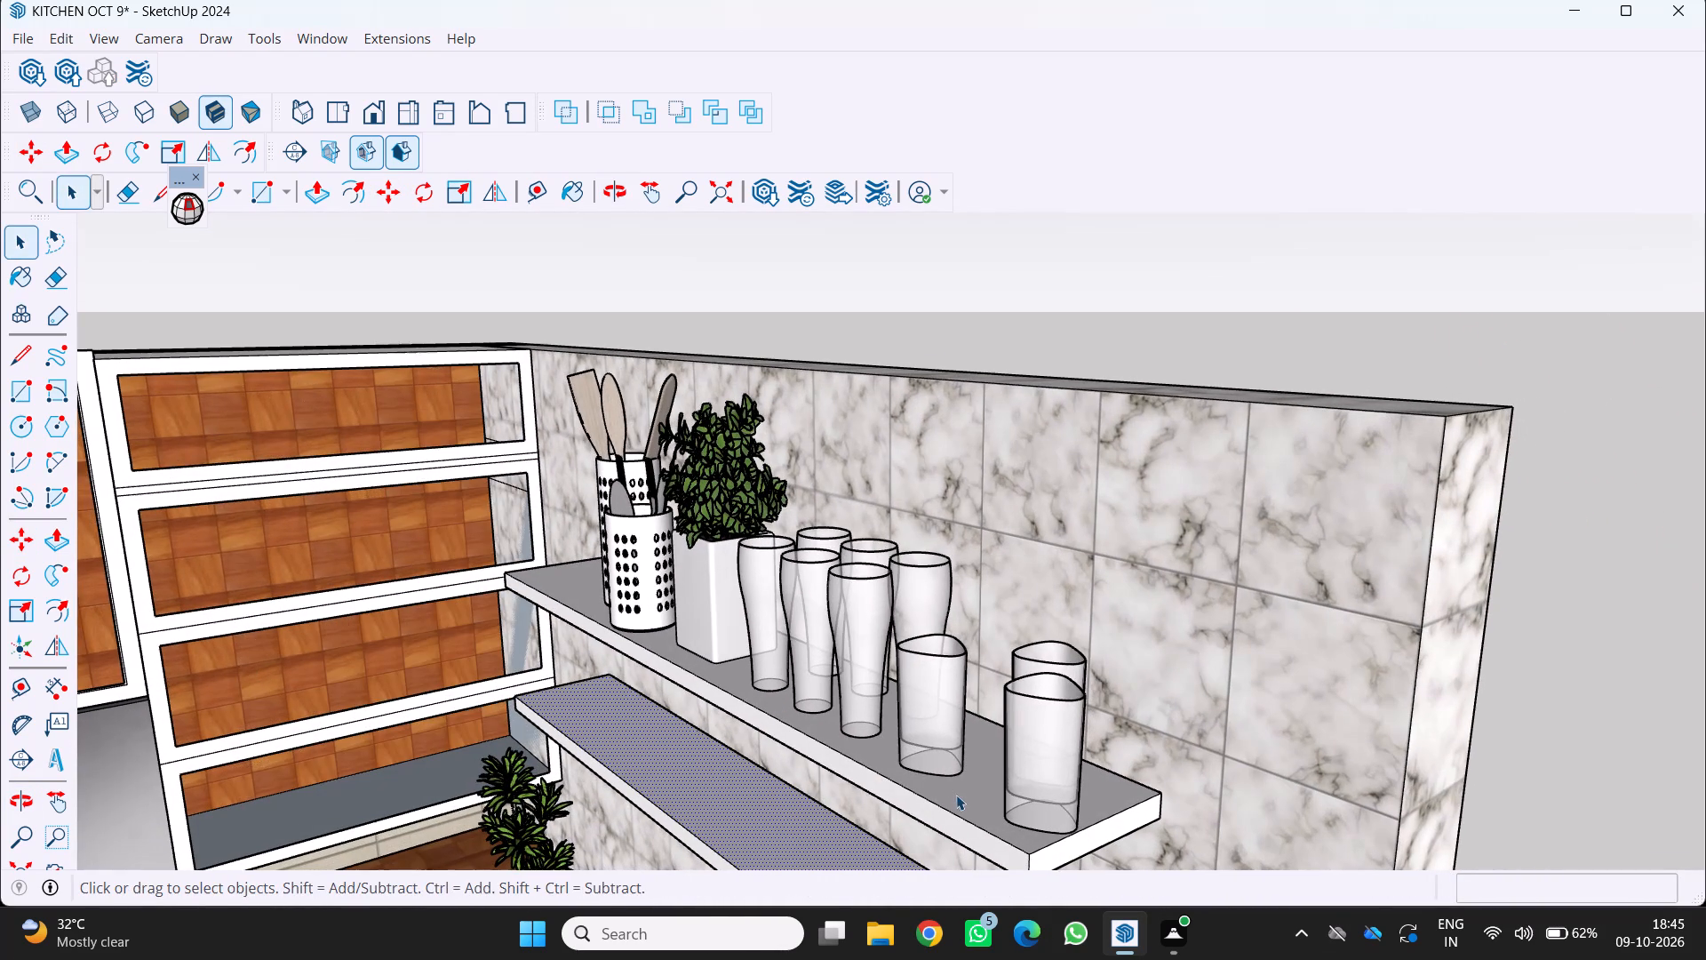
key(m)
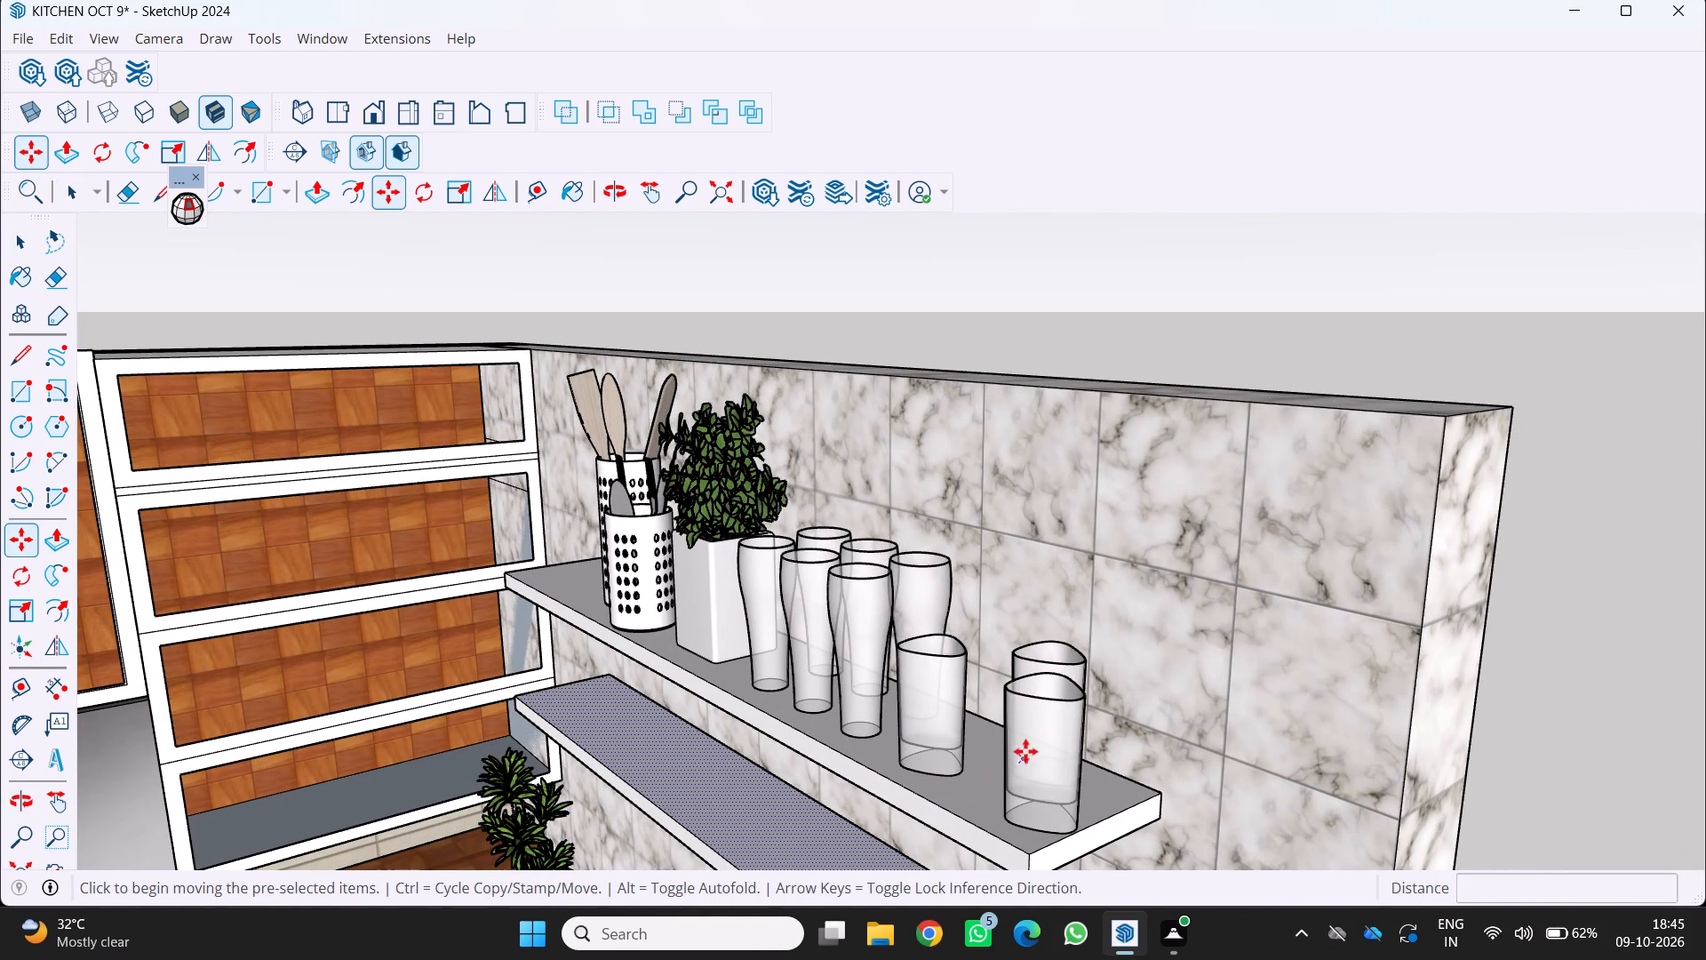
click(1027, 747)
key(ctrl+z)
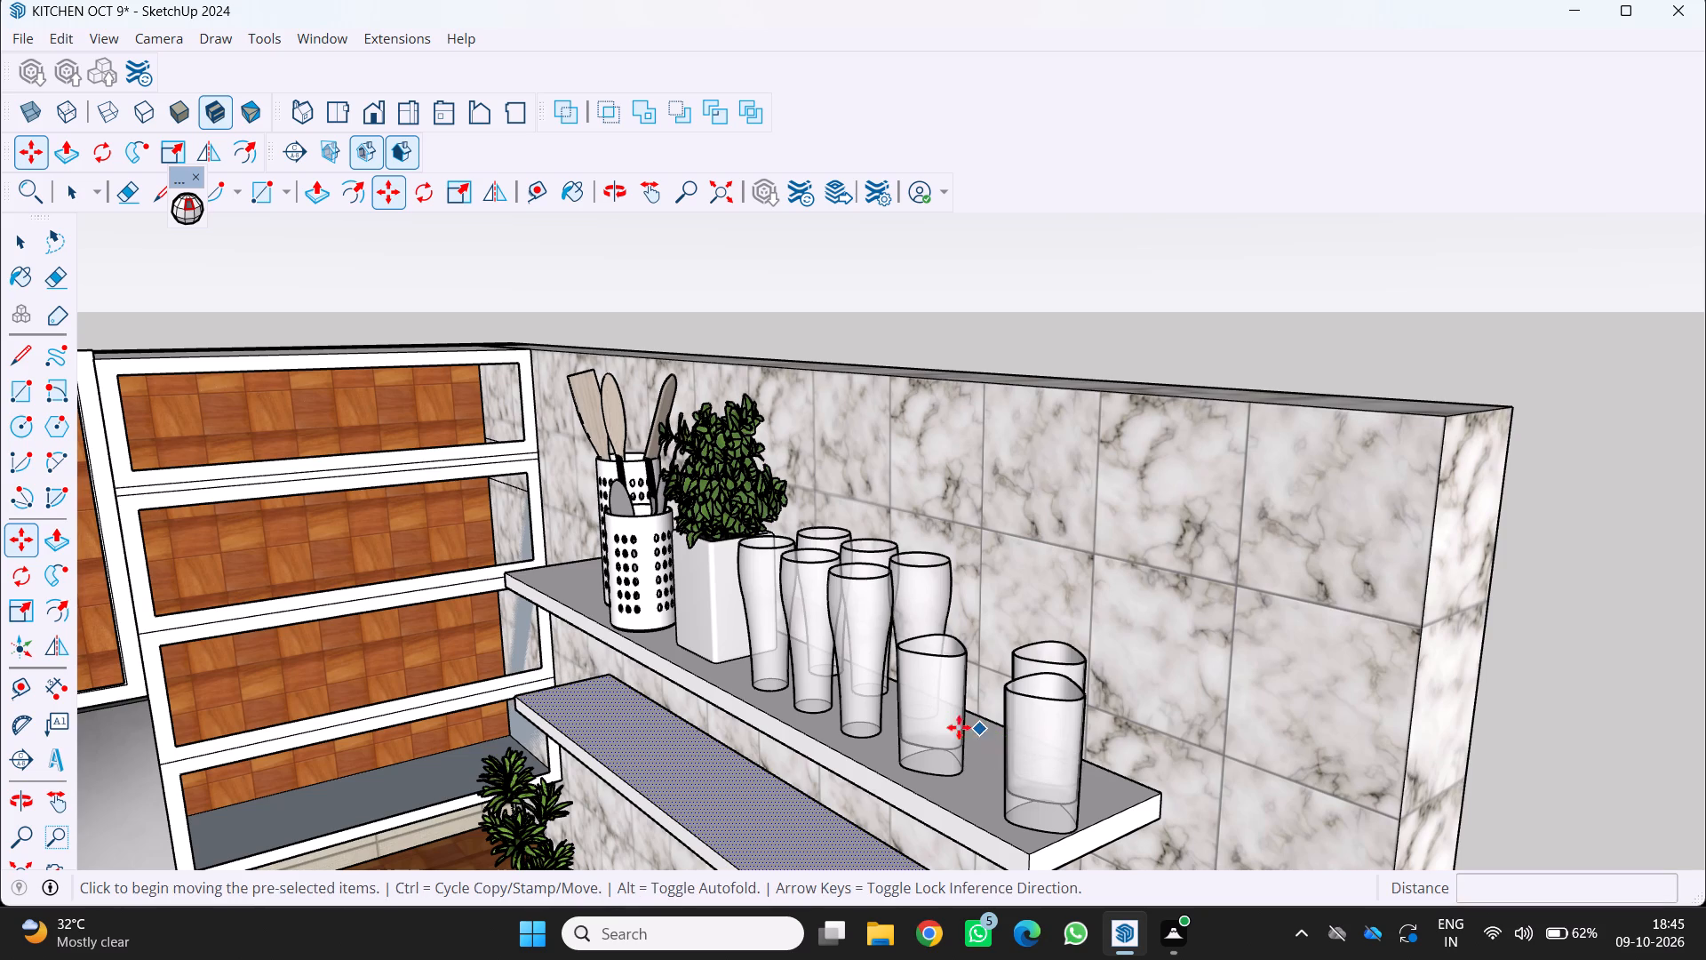
Move the Cups set about 6 7/16" inward along the upper shelf, away from its outer end.
key(space)
click(912, 696)
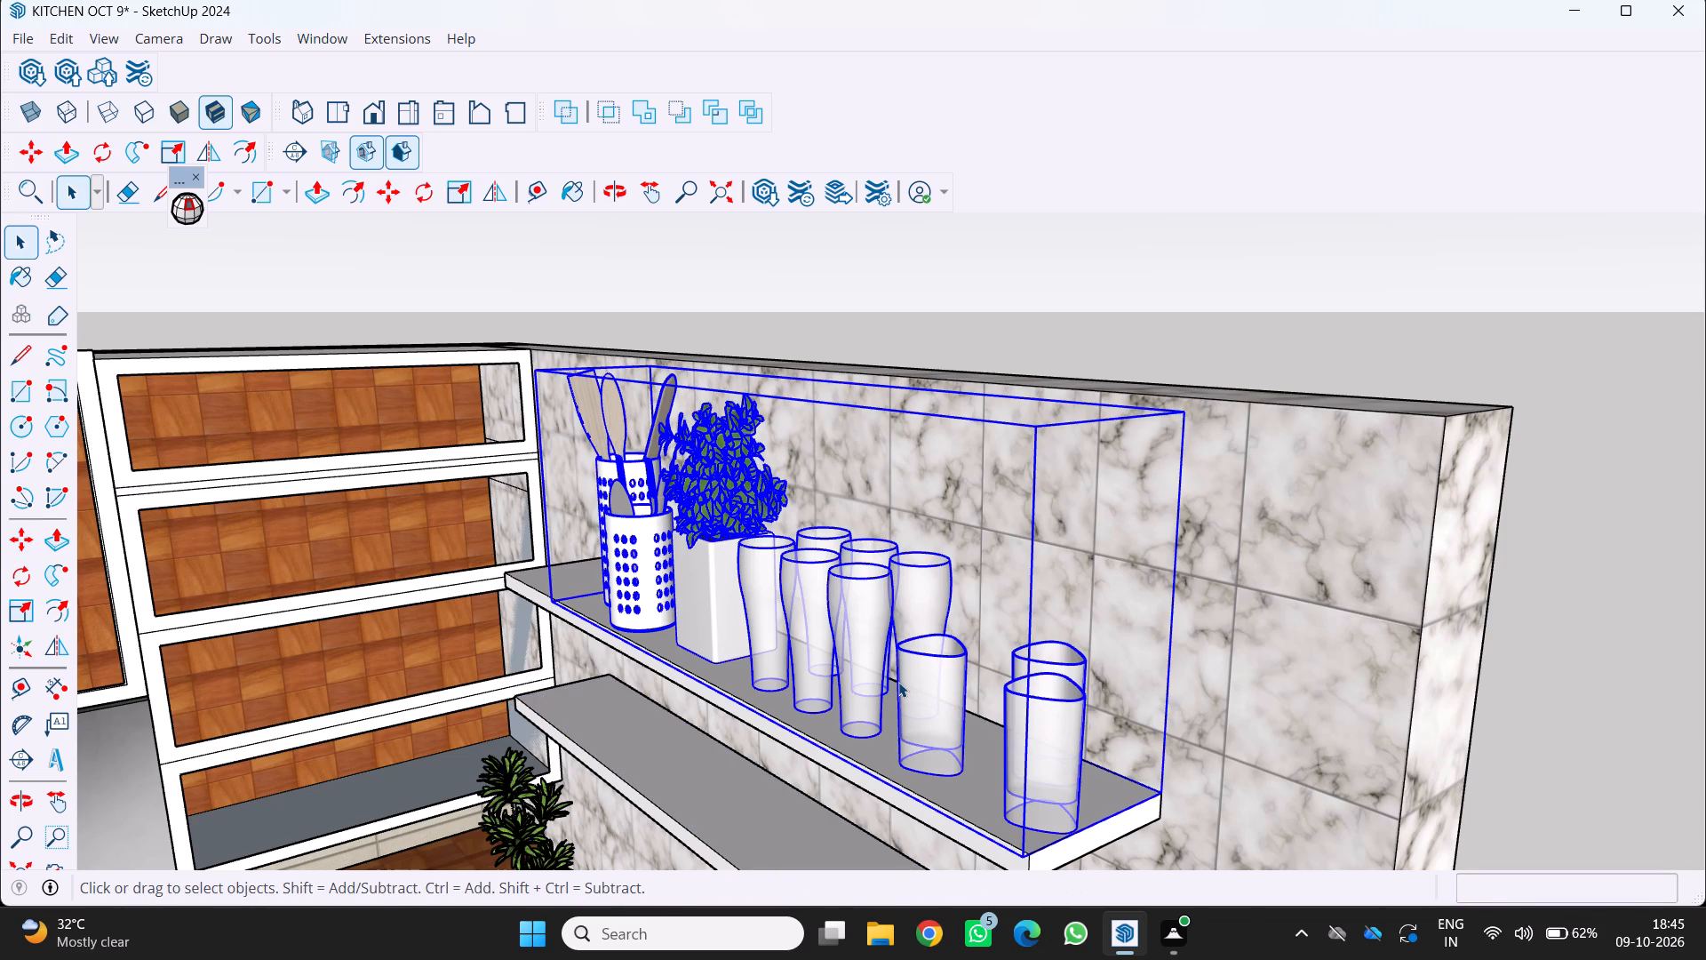
key(m)
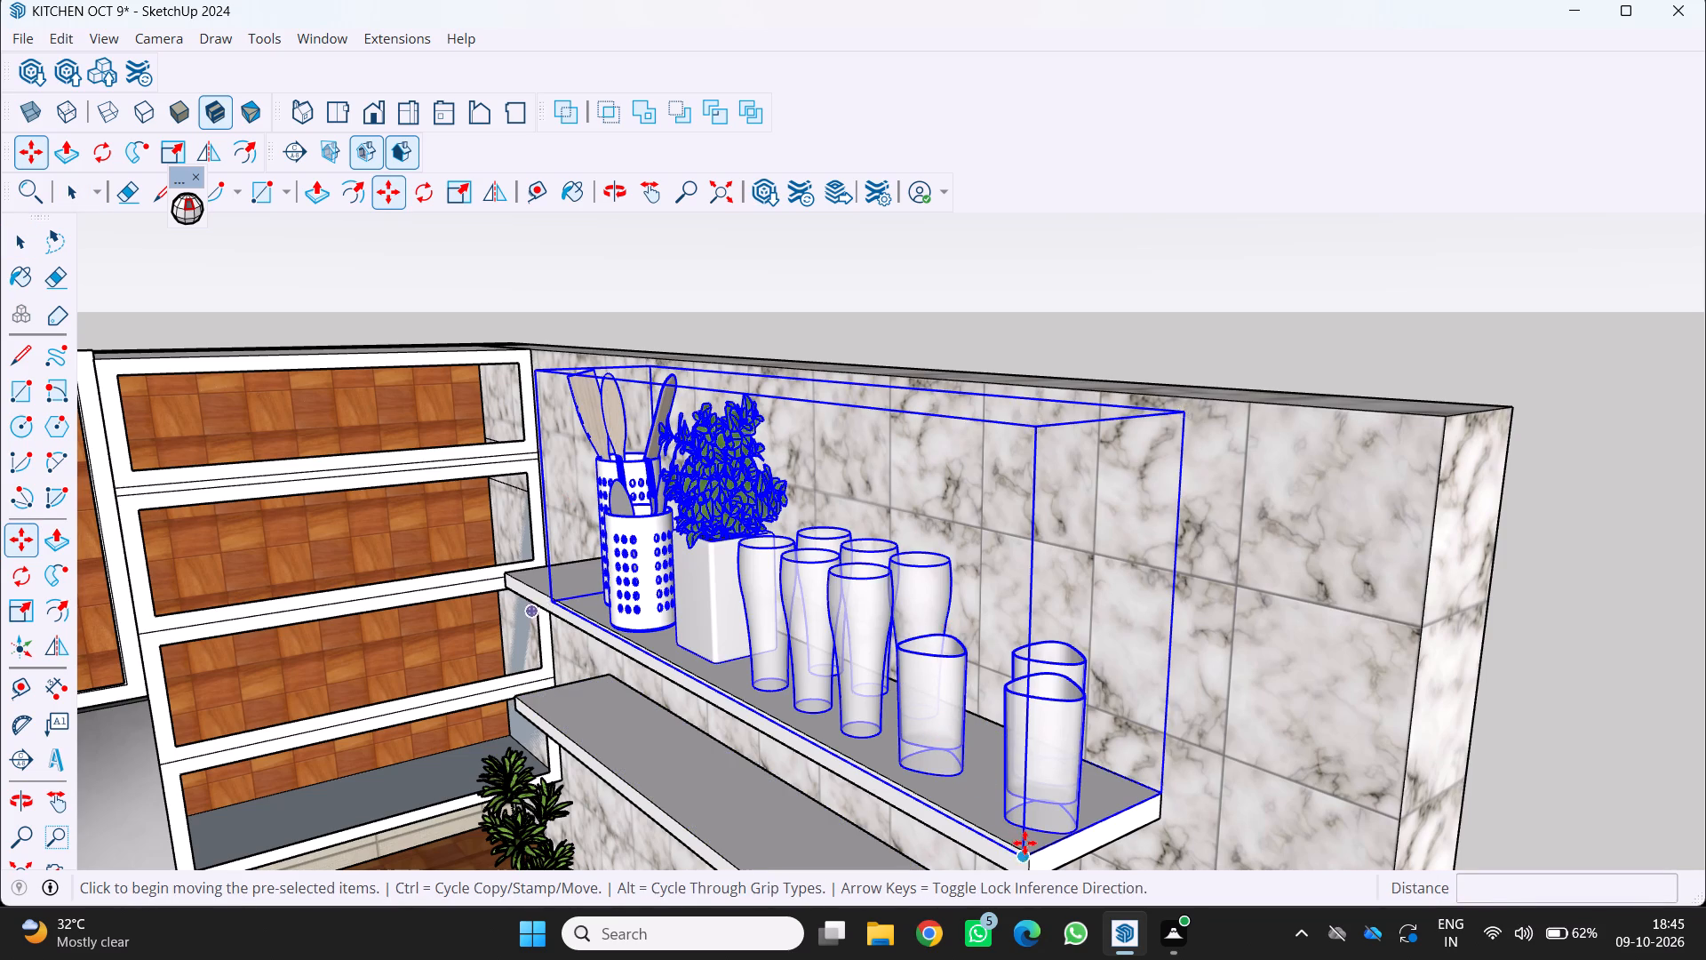
click(1024, 843)
click(976, 815)
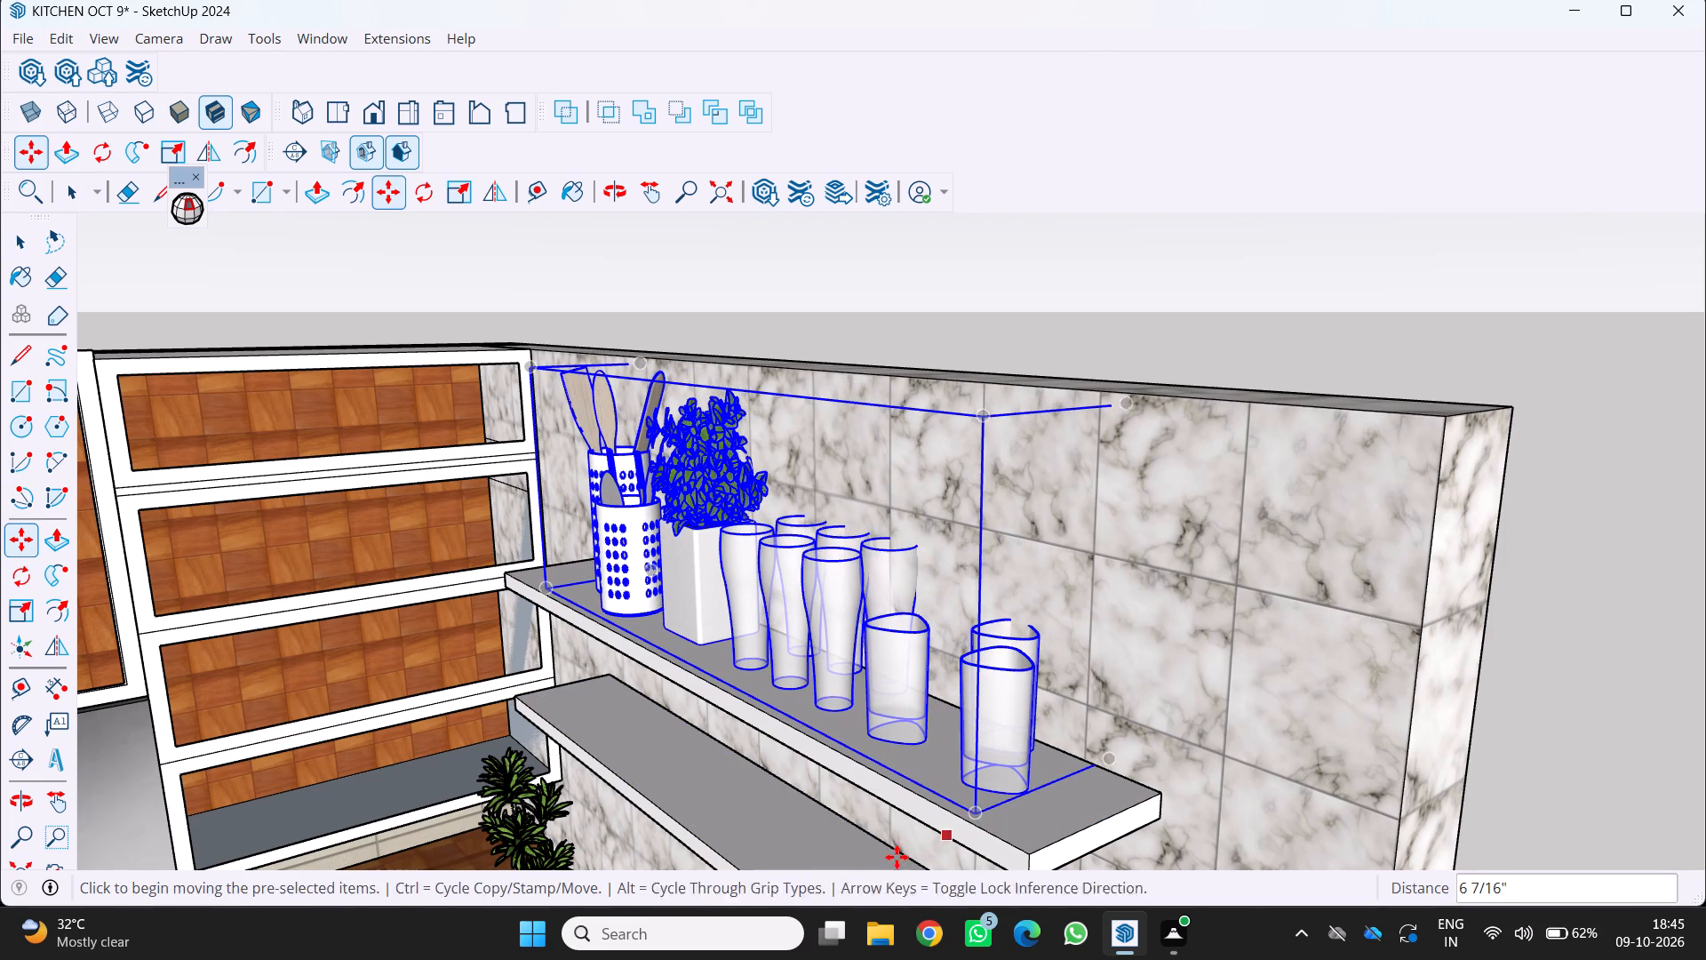
Copy the Cups set from the upper shelf, try the copy on the lower shelf, and set it down outside the marble wall.
middle_drag(875, 849, 805, 798)
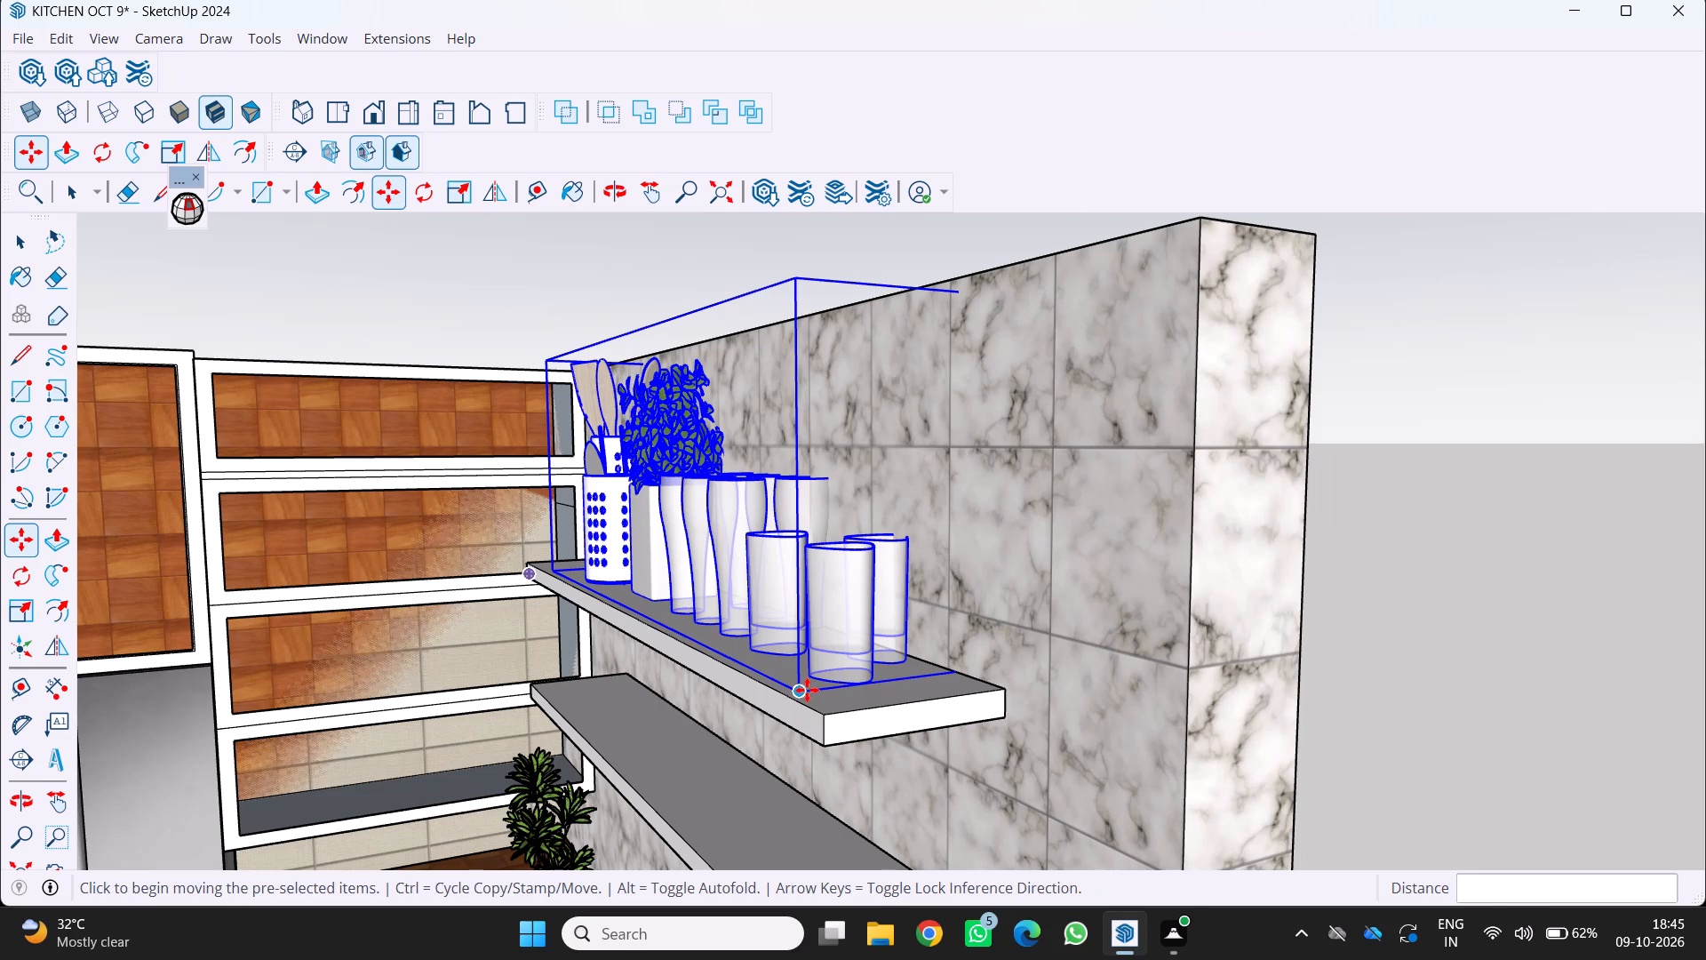
key(m)
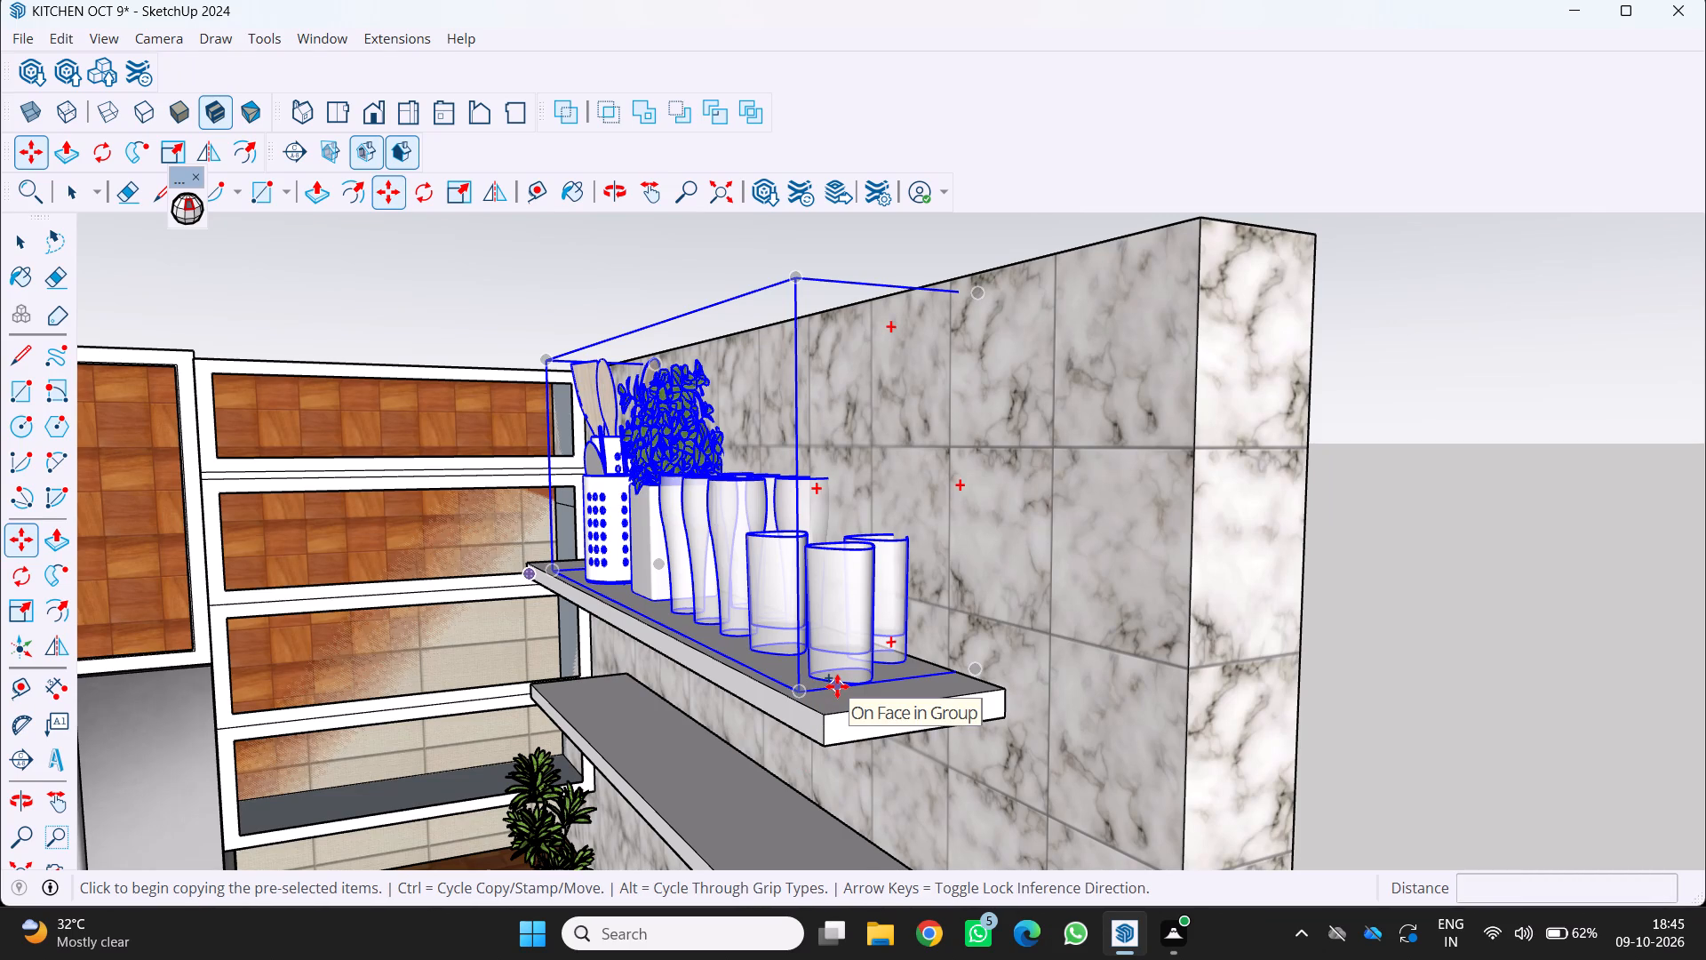
click(837, 686)
scroll(769, 873, down, 6)
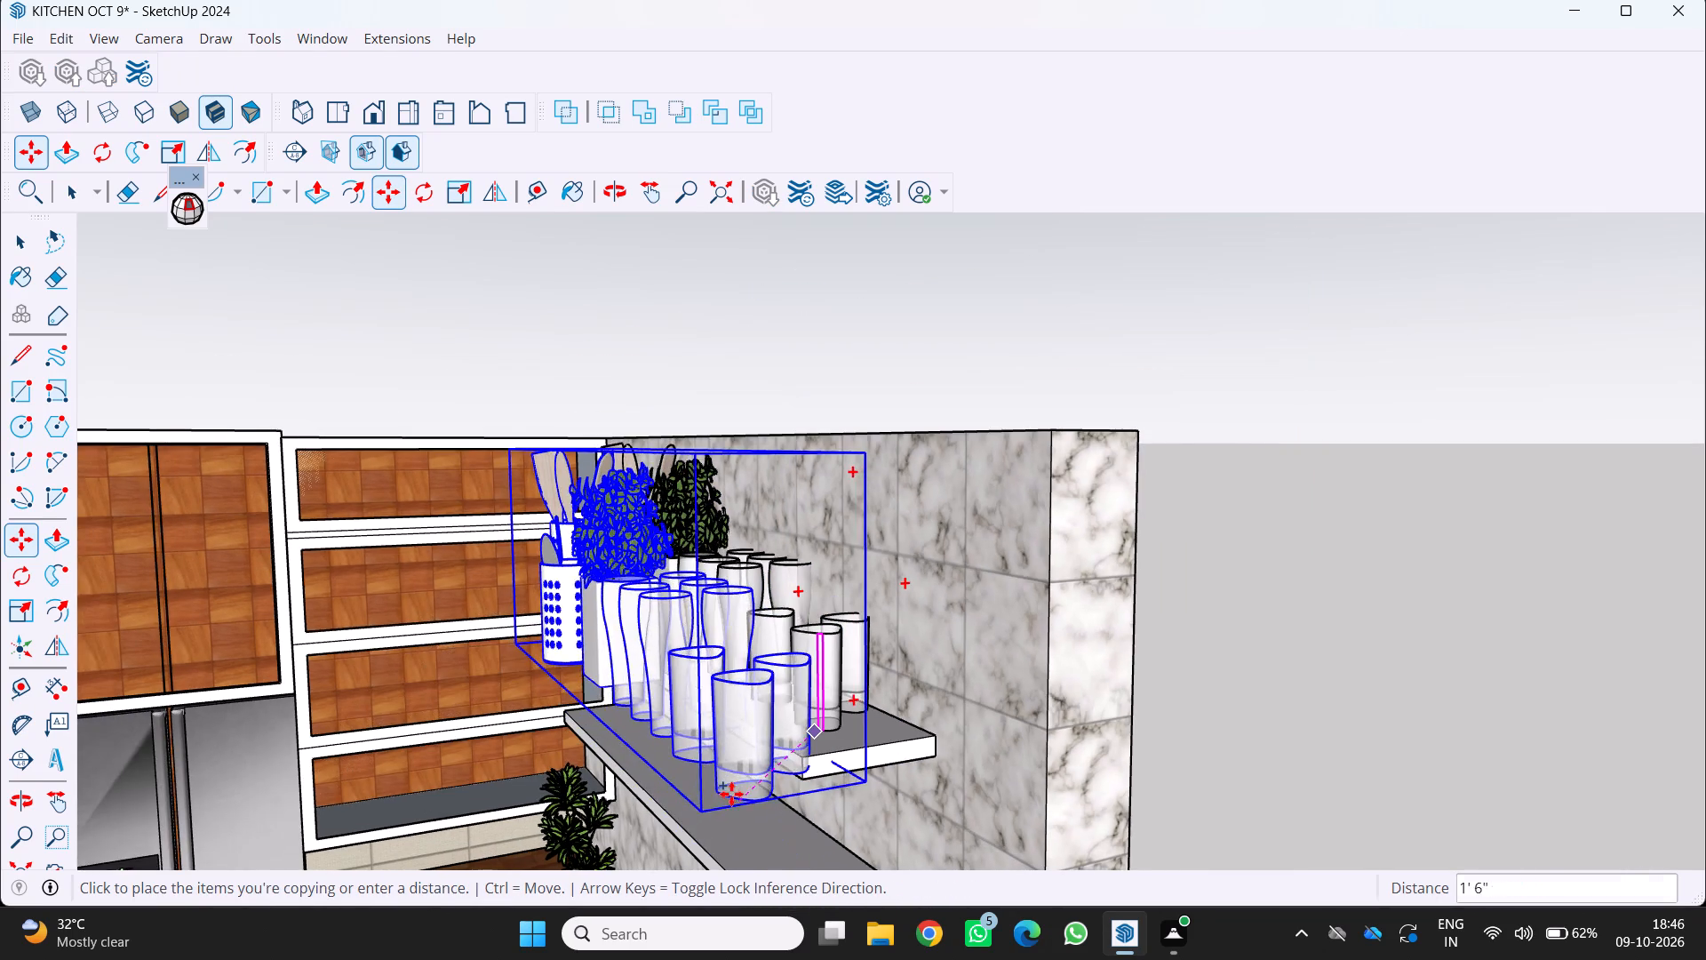
middle_drag(731, 794, 825, 608)
middle_drag(875, 604, 867, 837)
scroll(895, 836, up, 7)
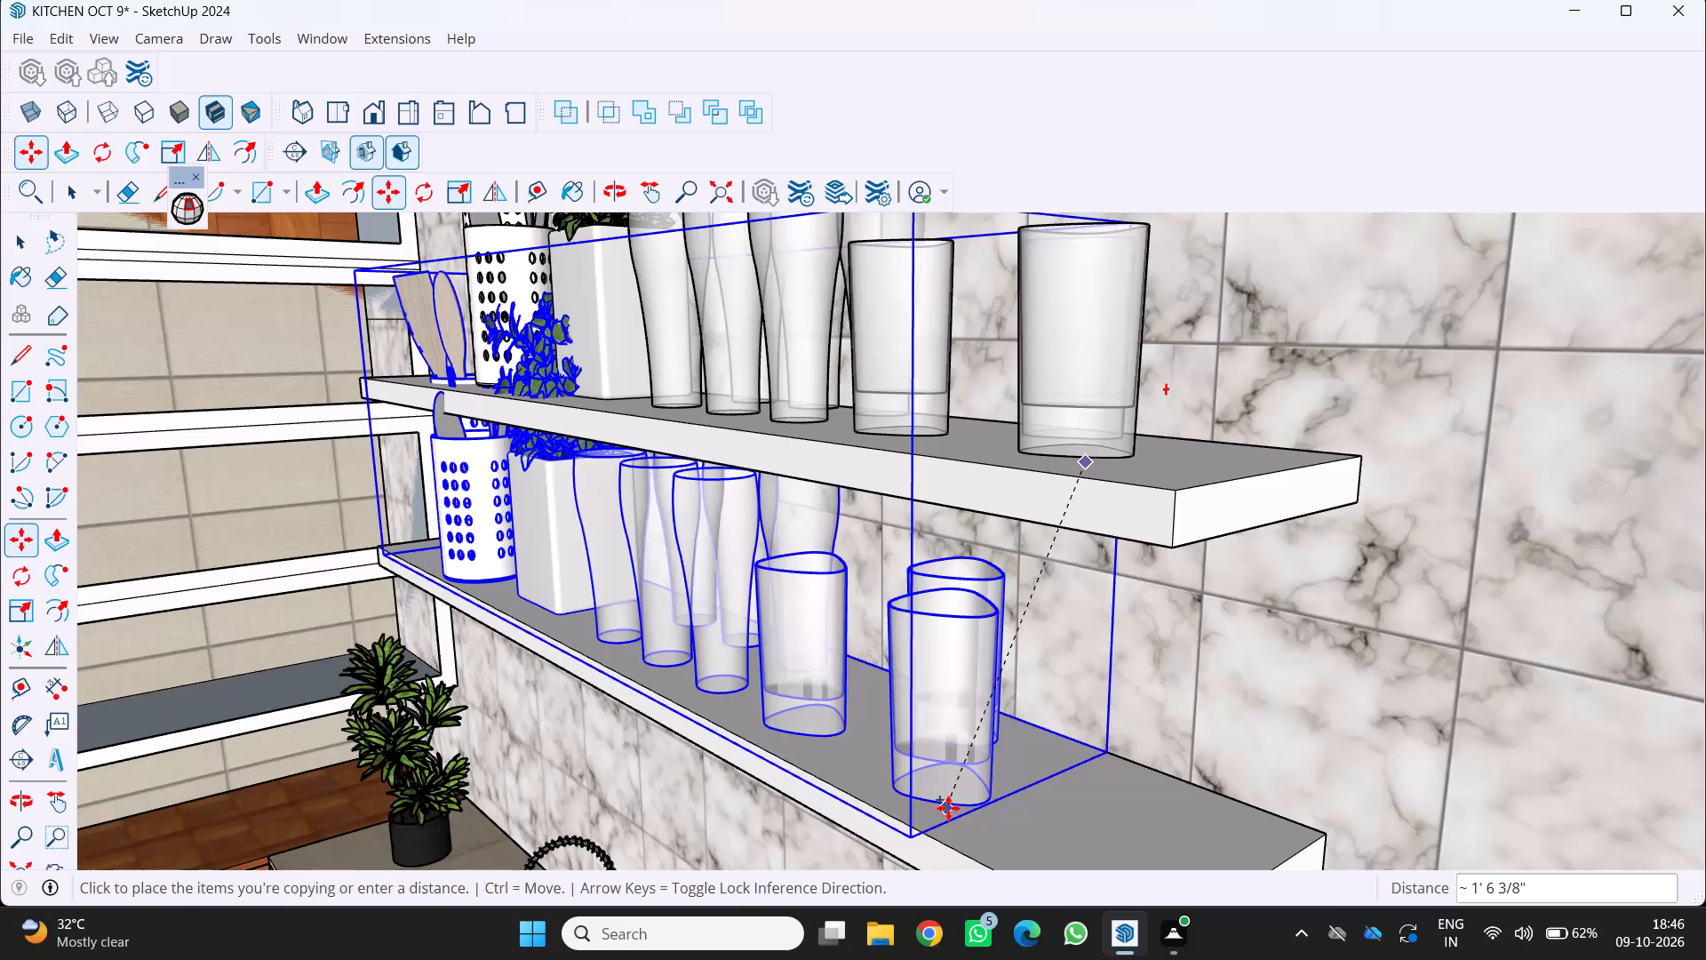
scroll(955, 812, down, 2)
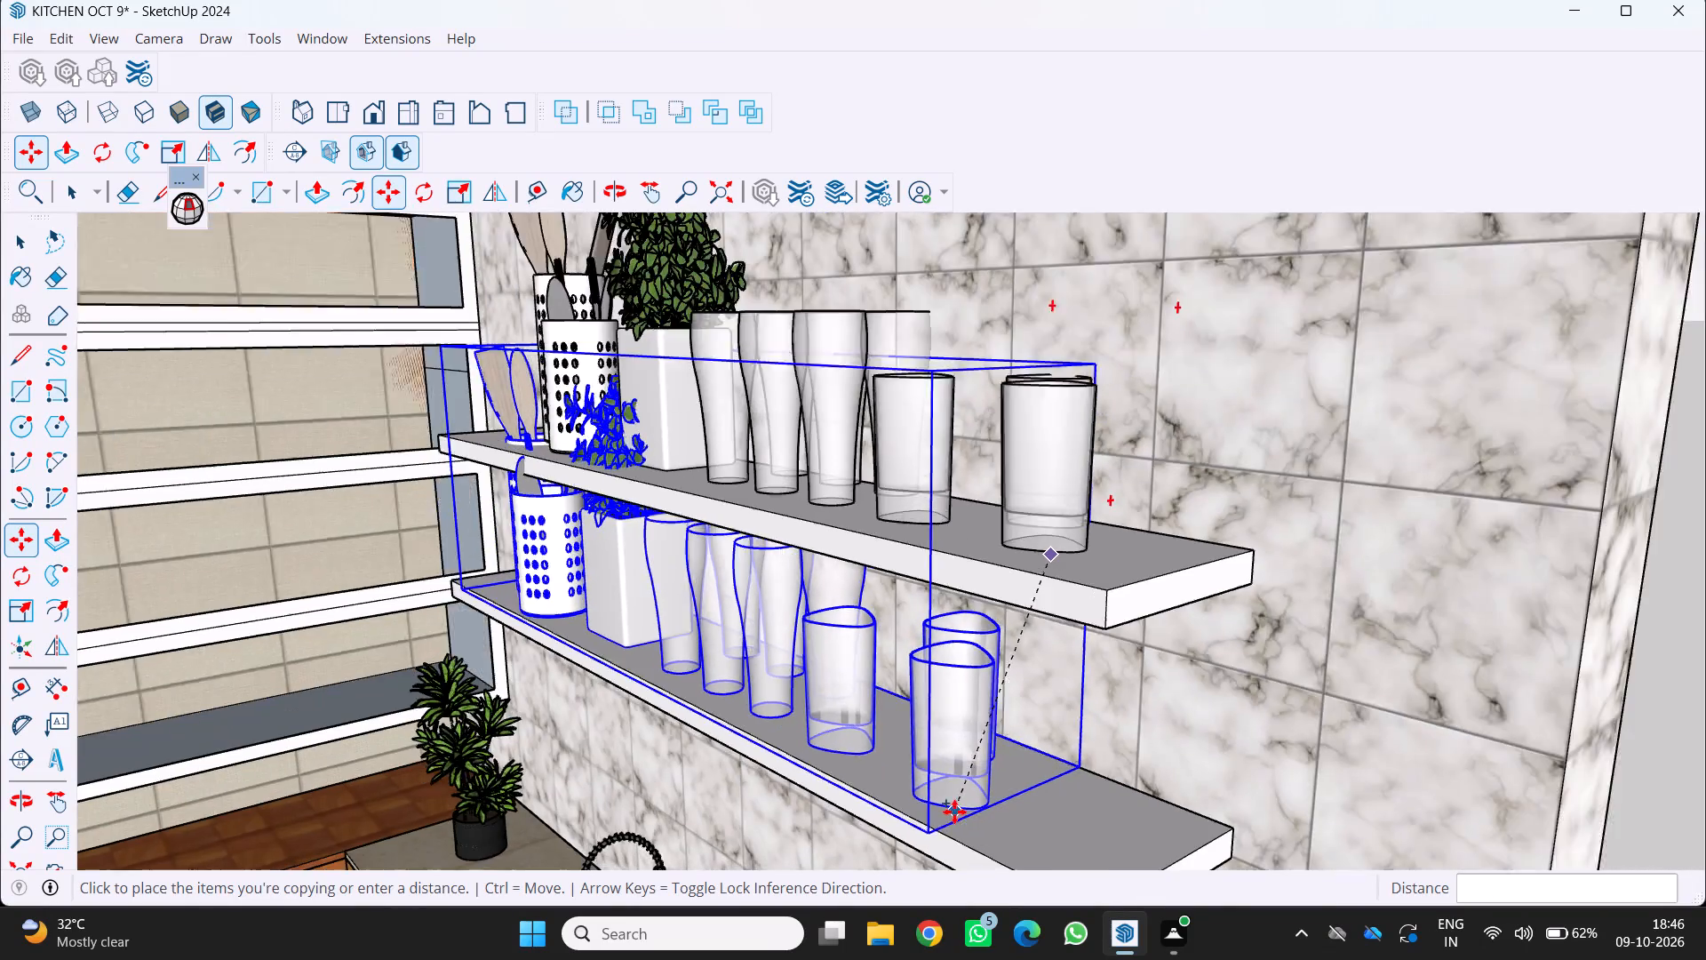
scroll(954, 812, down, 12)
middle_drag(934, 794, 822, 739)
middle_click(820, 739)
scroll(789, 764, down, 3)
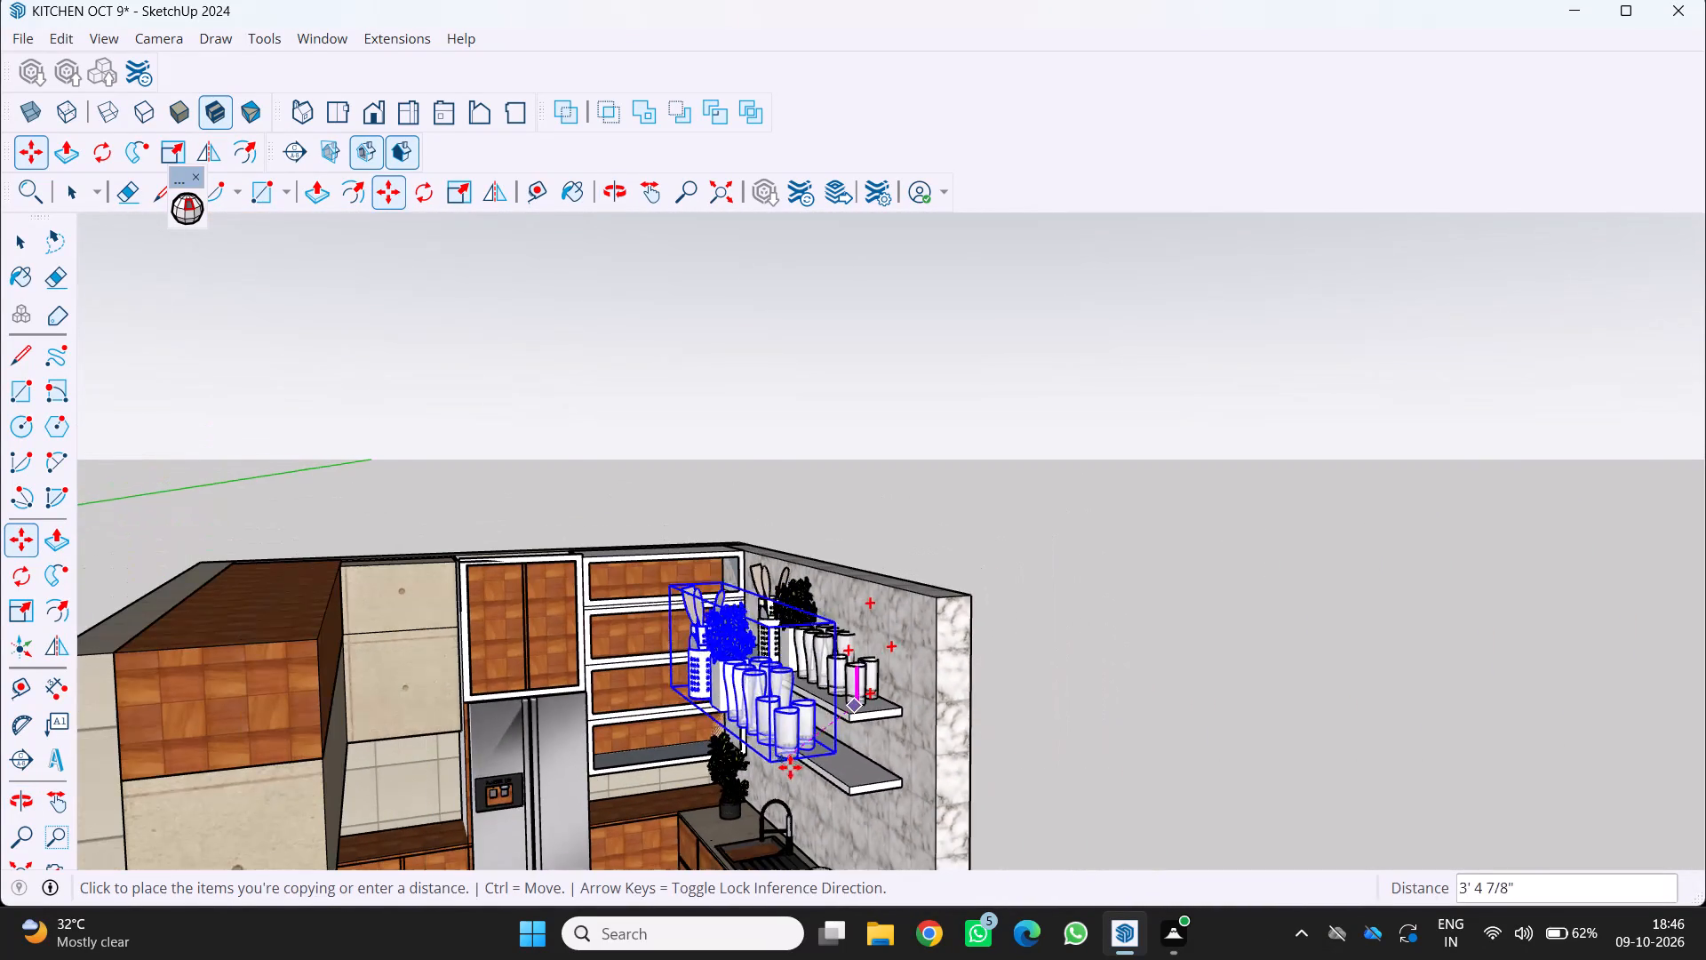
click(1140, 734)
key(space)
key(space)
Nudge the original Cups set on the upper shelf slightly toward the shelf's open long edge and deselect it.
scroll(909, 703, up, 1)
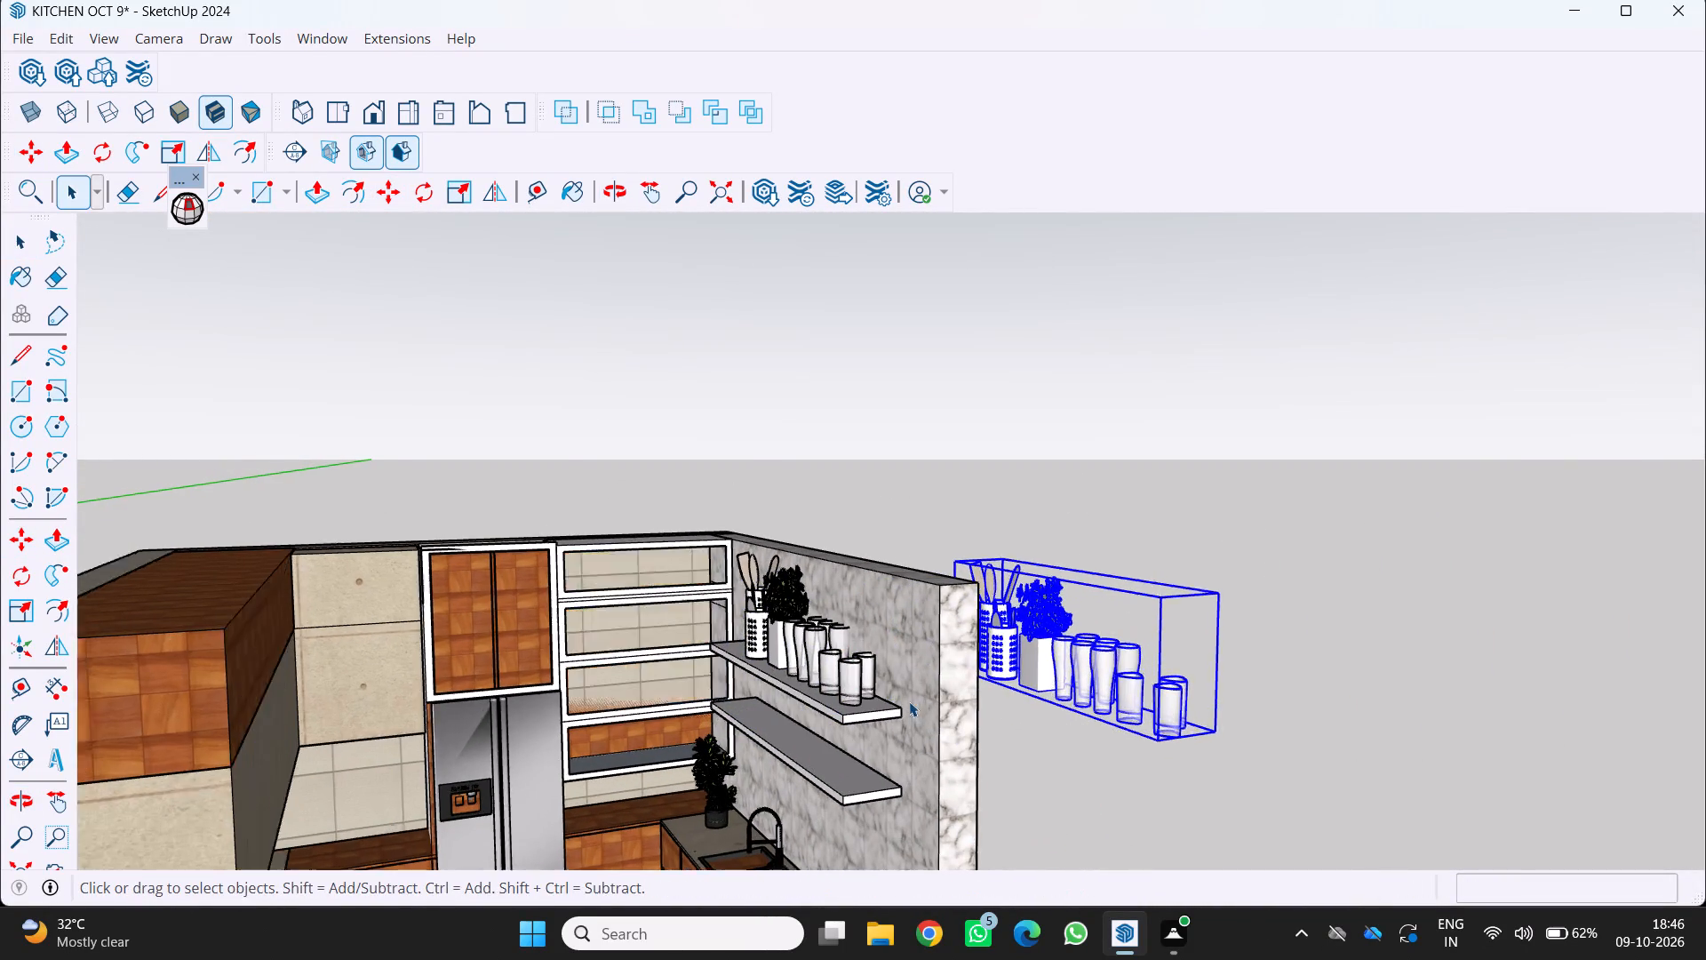
scroll(909, 701, up, 2)
middle_drag(857, 682, 843, 772)
scroll(814, 764, up, 3)
click(828, 756)
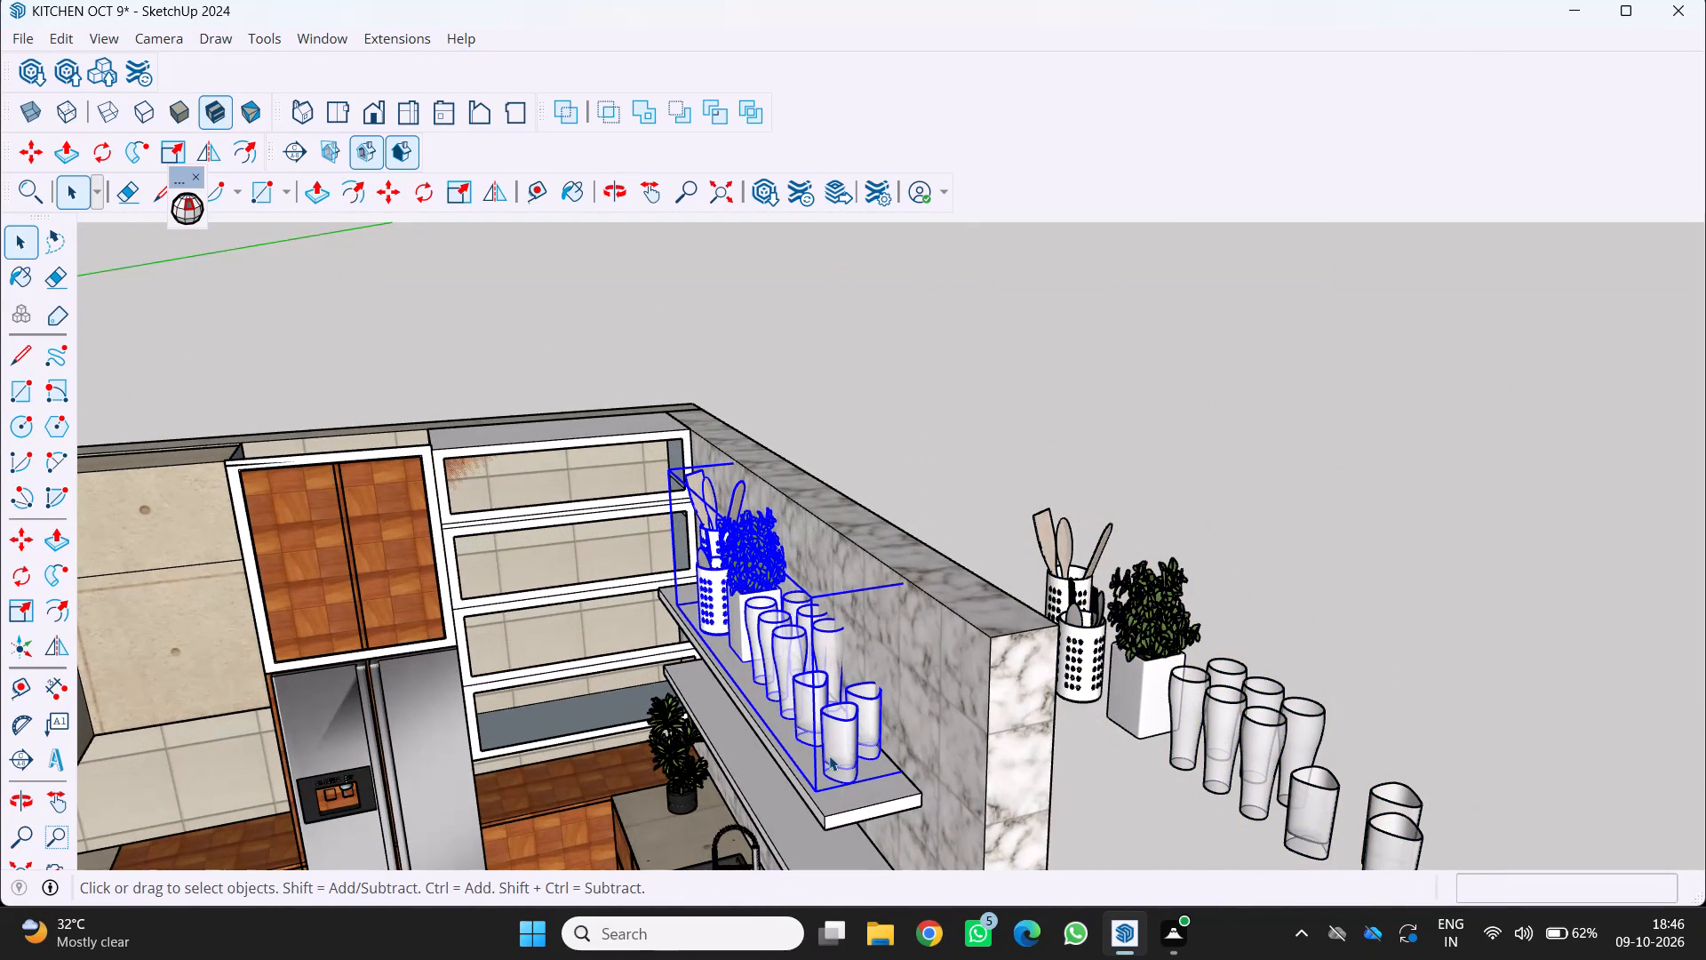
key(m)
click(835, 787)
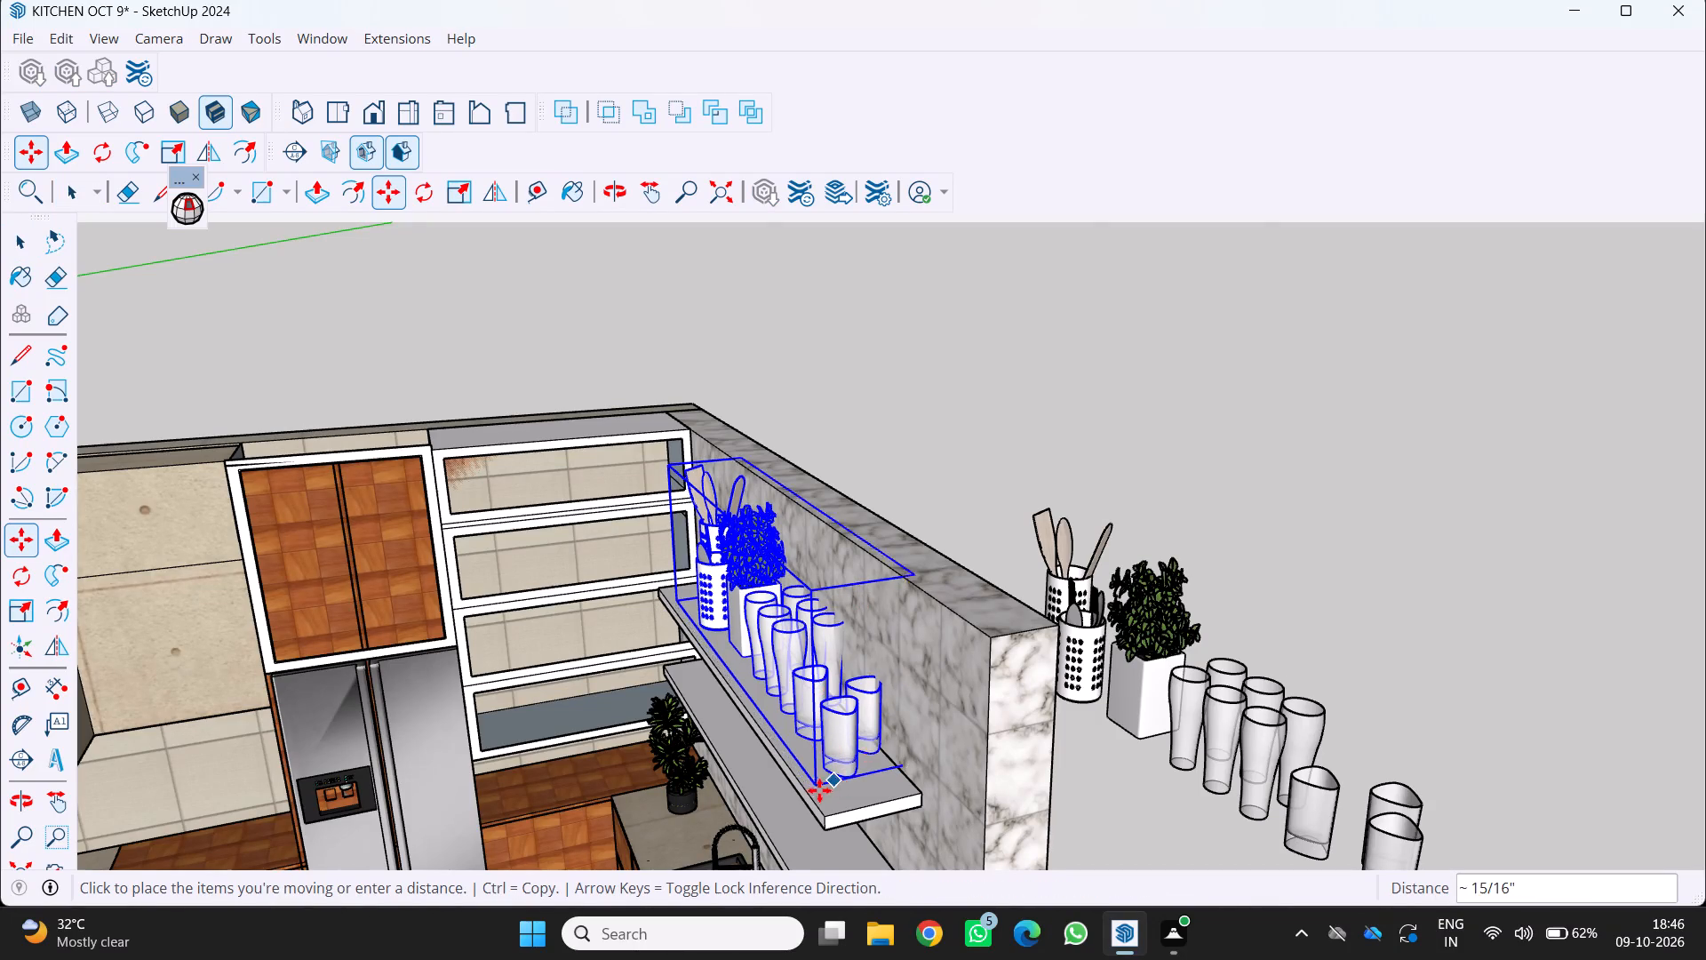
click(817, 790)
key(space)
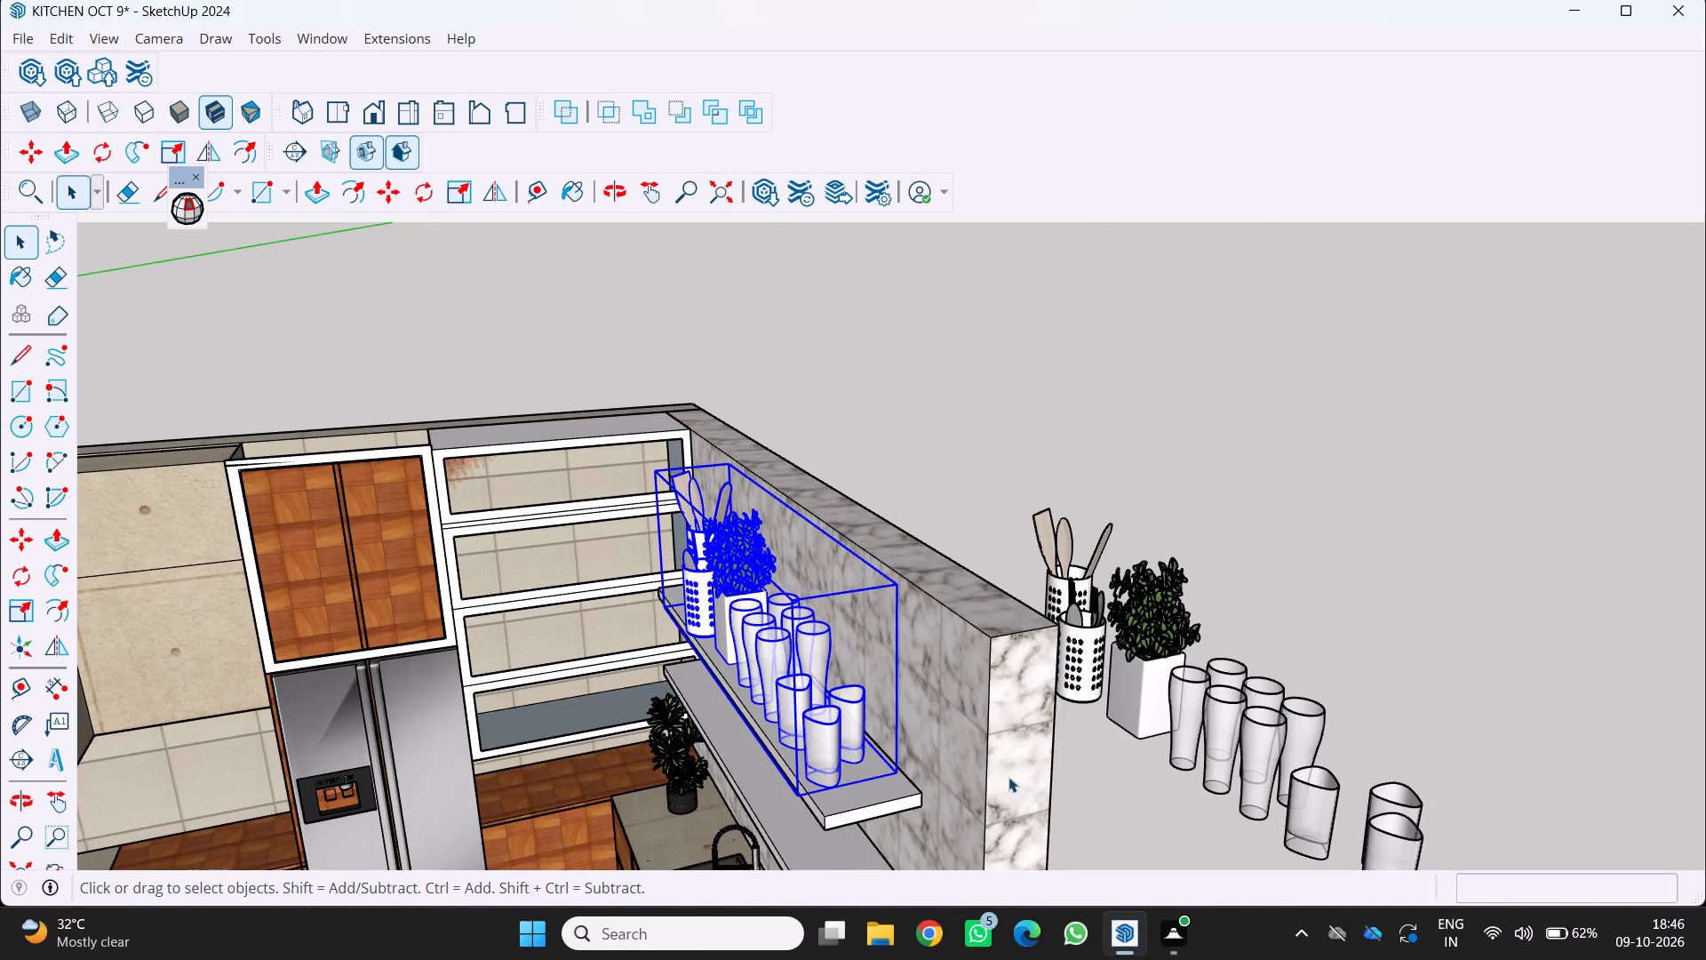
click(1096, 774)
Enlarge the copied Cups set outside the marble wall uniformly from its upper front corner.
scroll(1096, 774, down, 3)
middle_drag(1089, 775, 930, 691)
scroll(921, 681, down, 3)
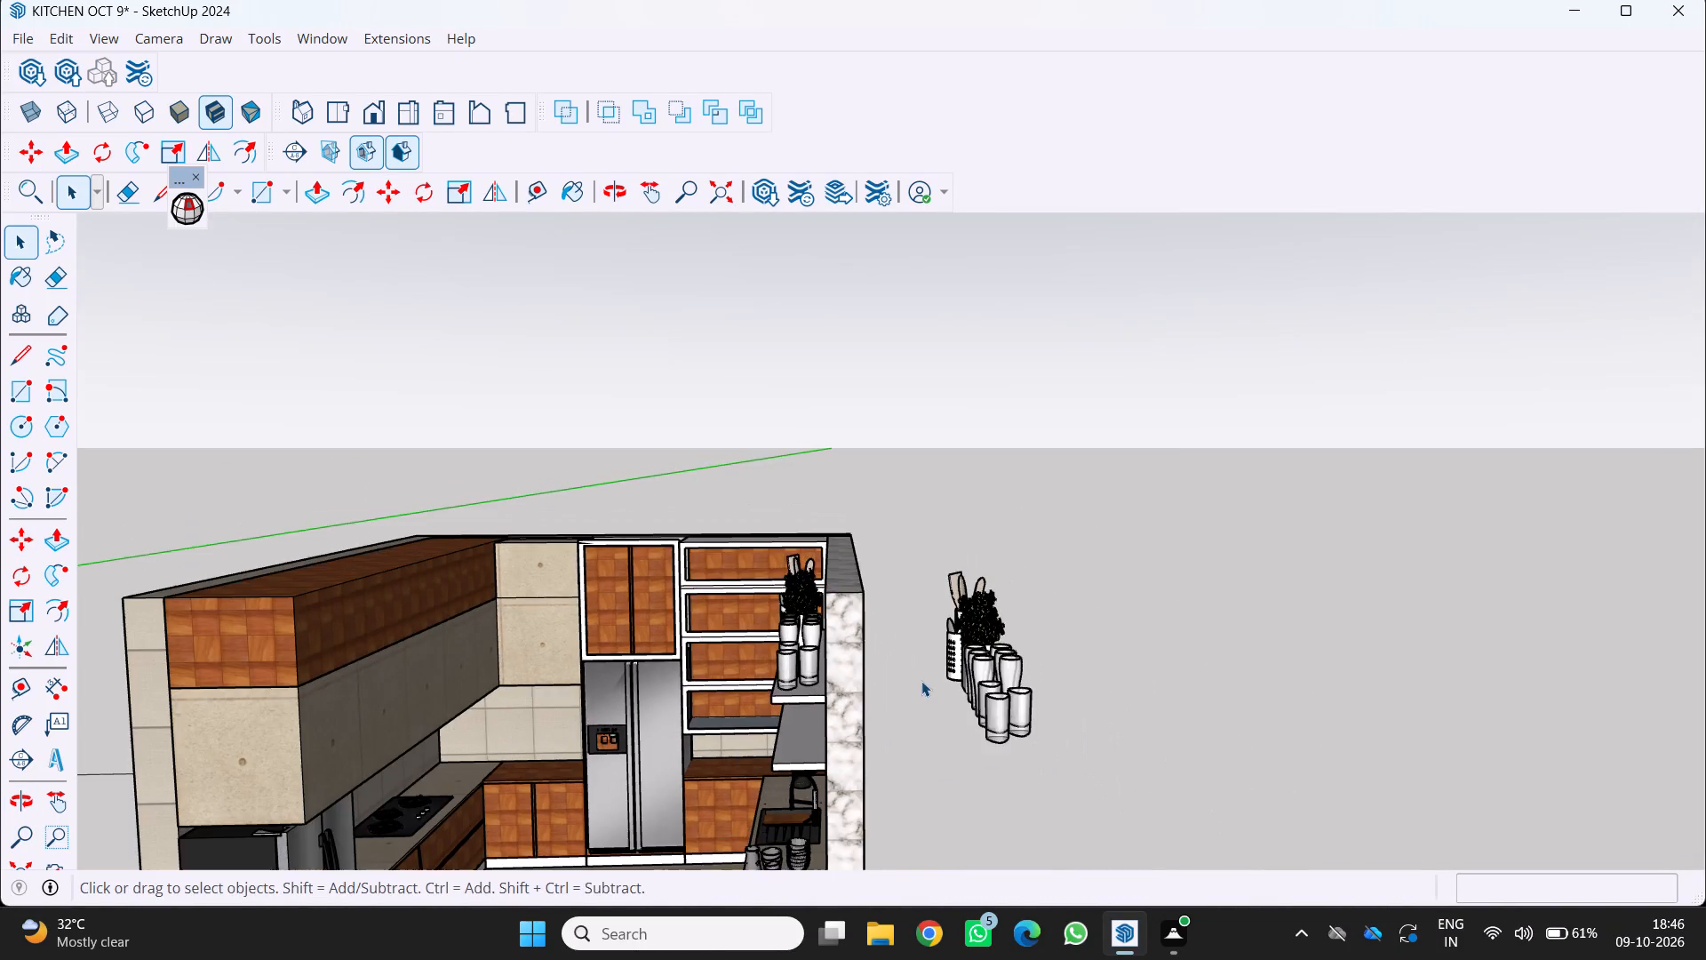
middle_drag(920, 679, 966, 734)
scroll(1007, 777, up, 2)
scroll(1007, 777, down, 3)
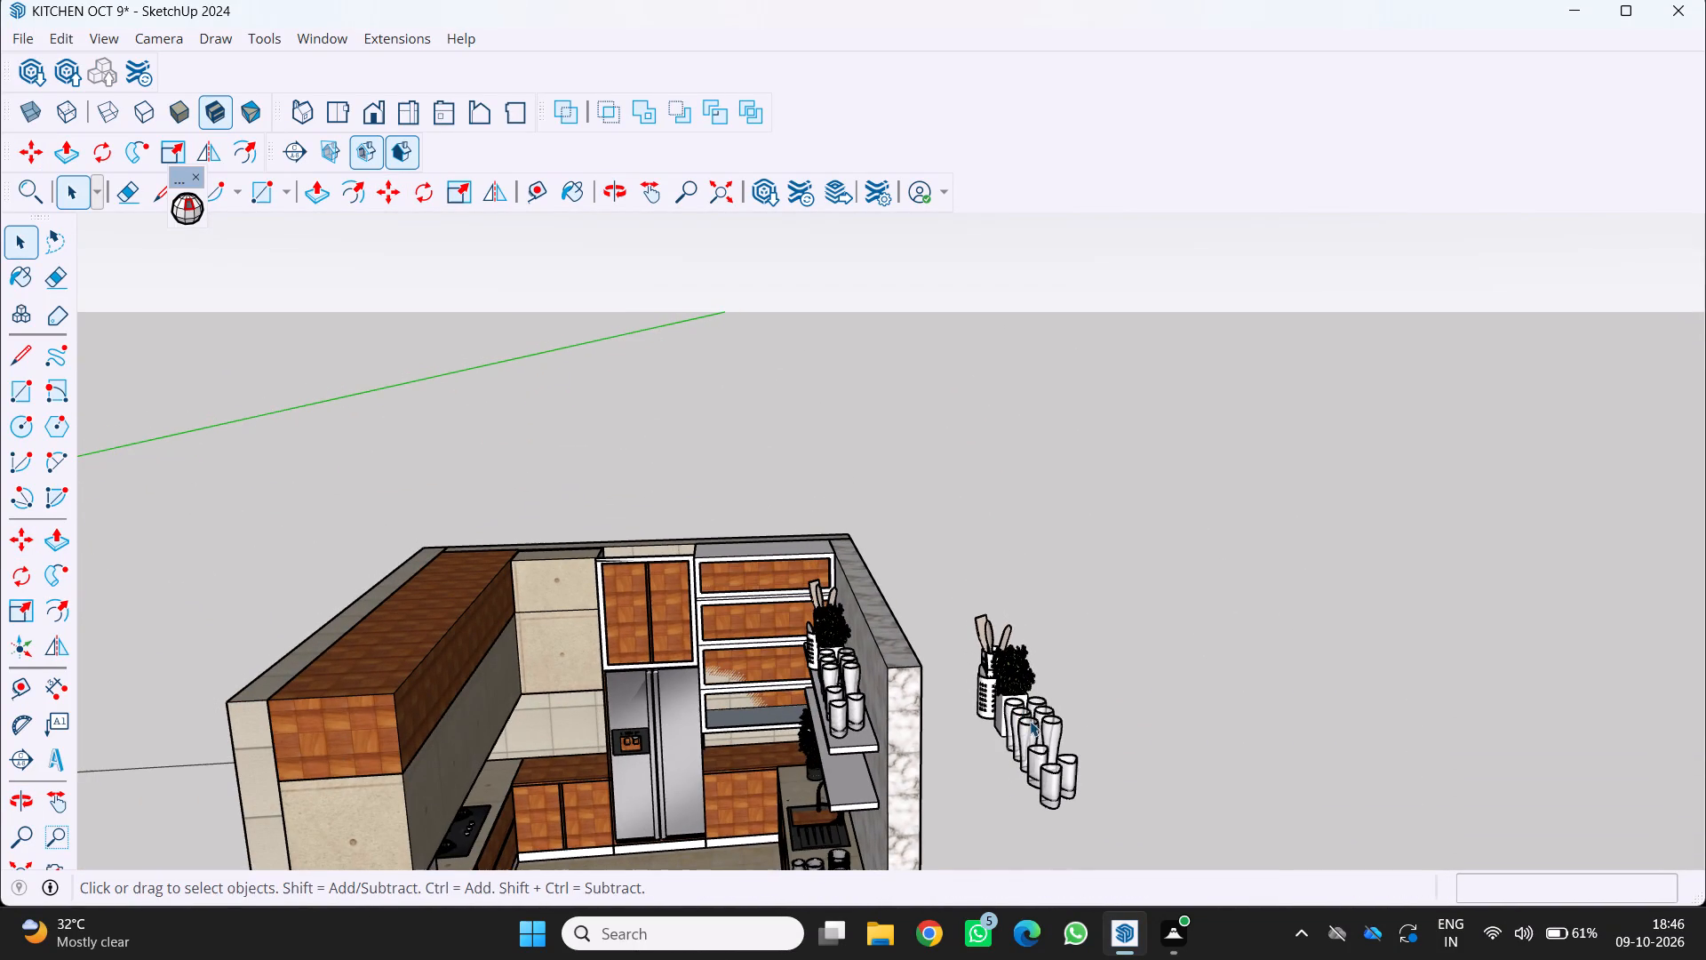
key(s)
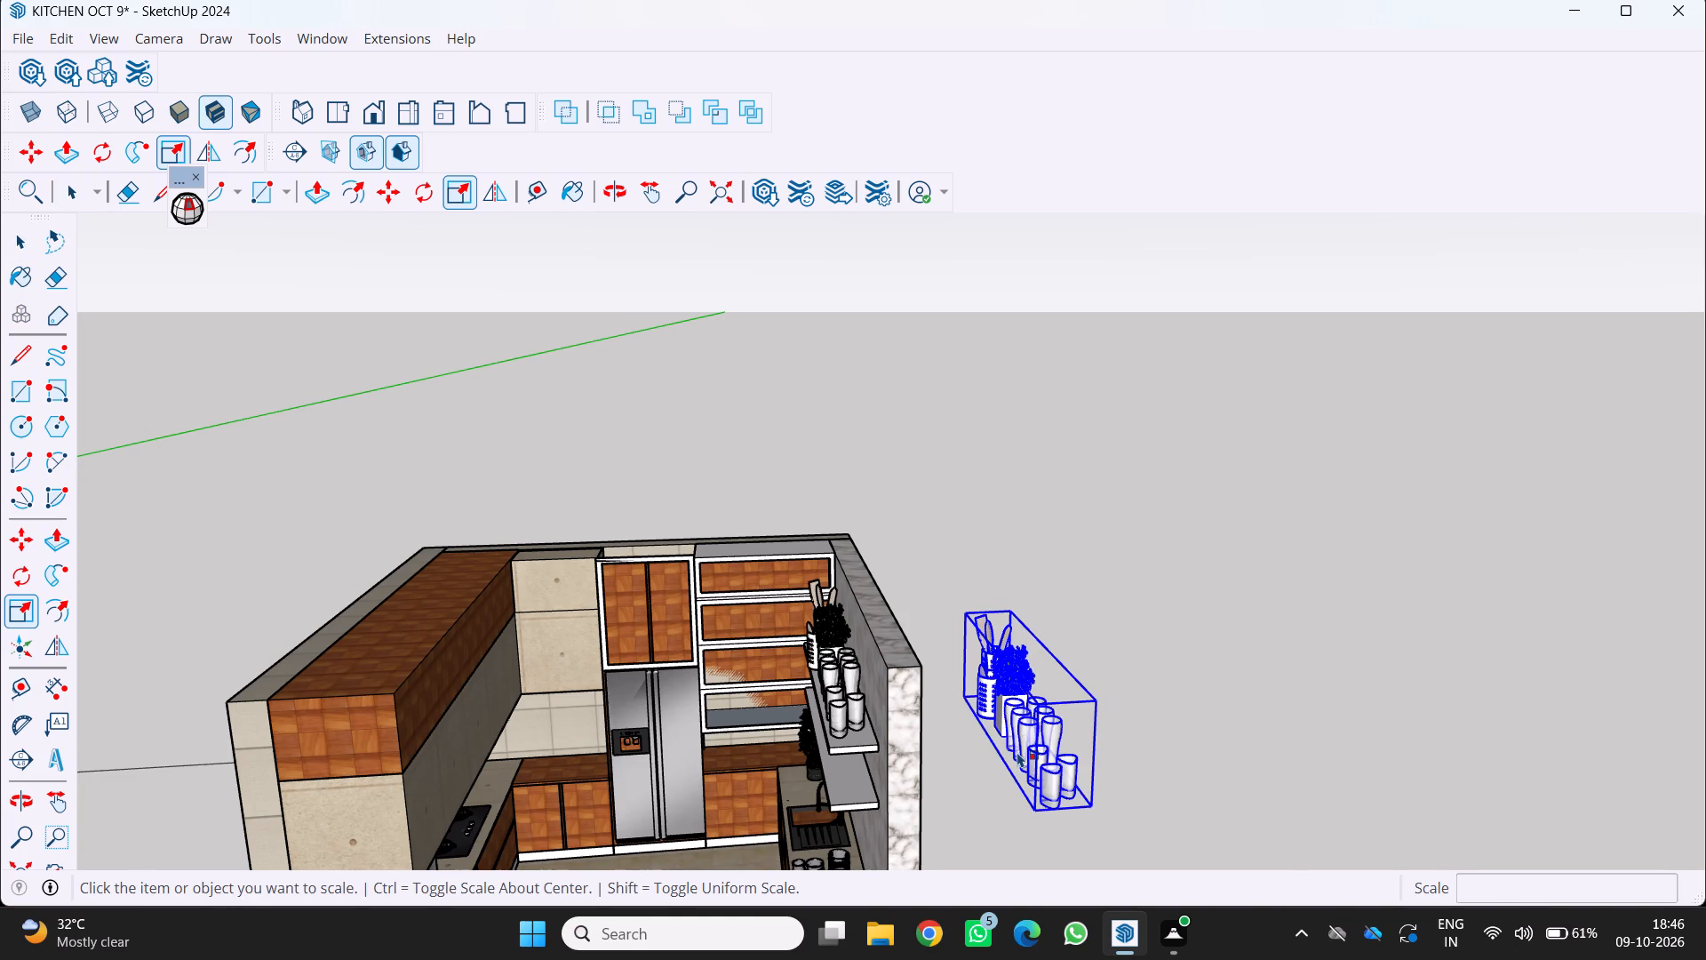
scroll(1026, 812, up, 2)
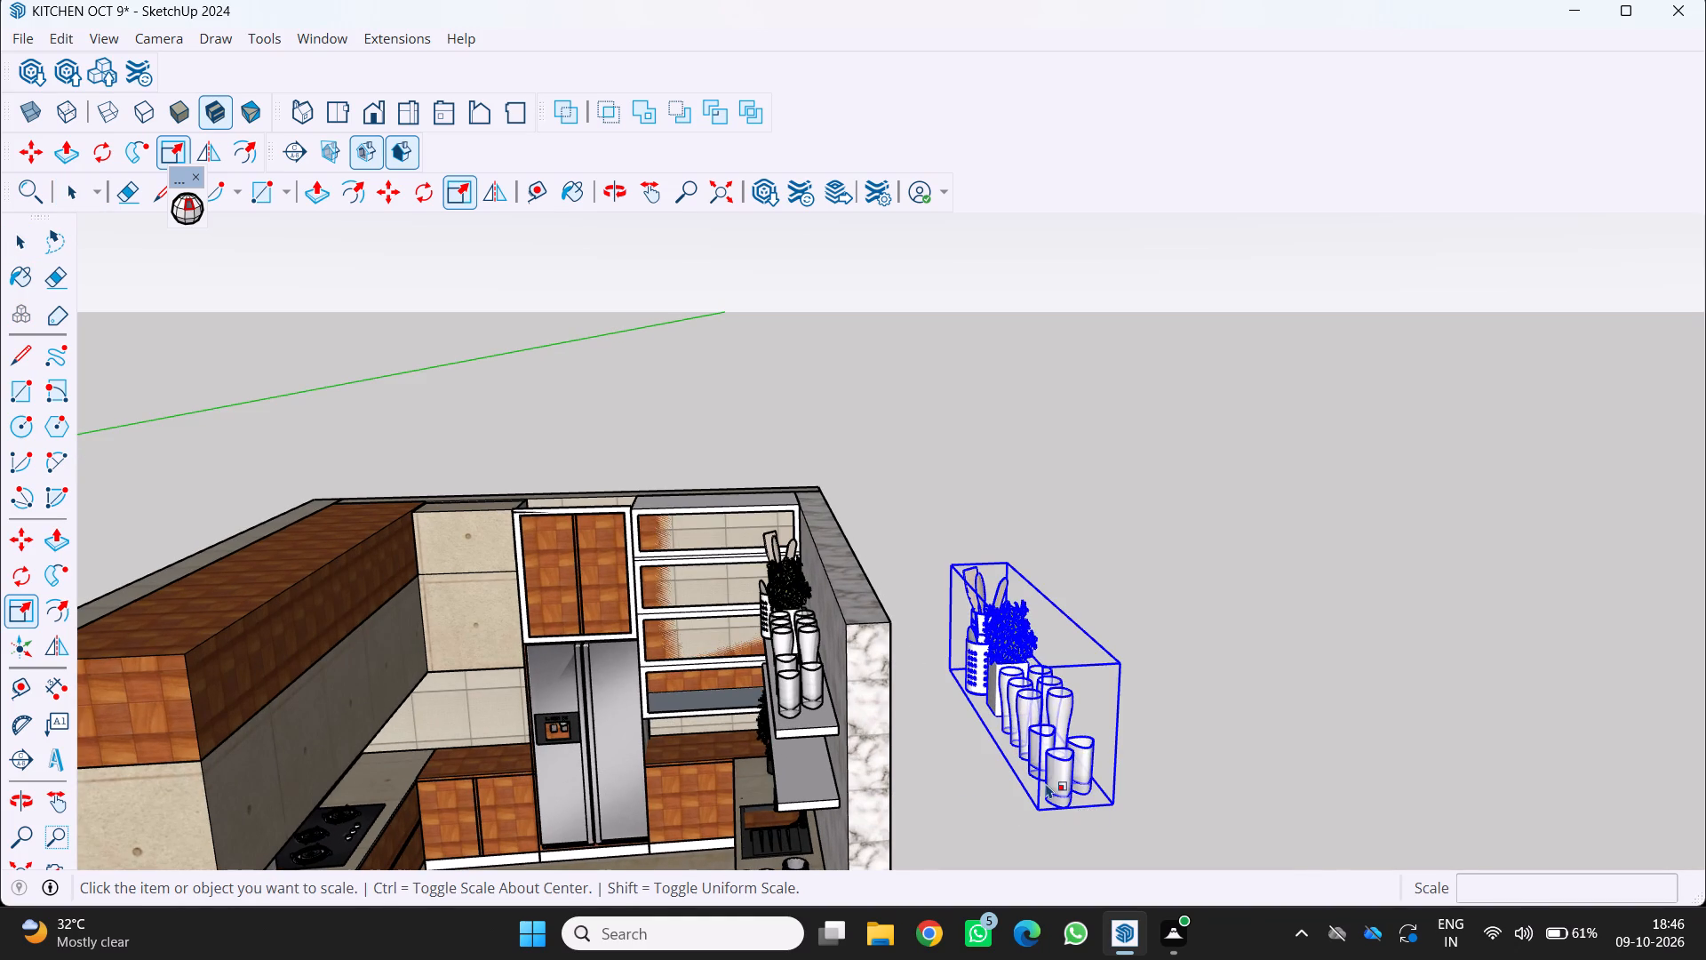
click(1046, 783)
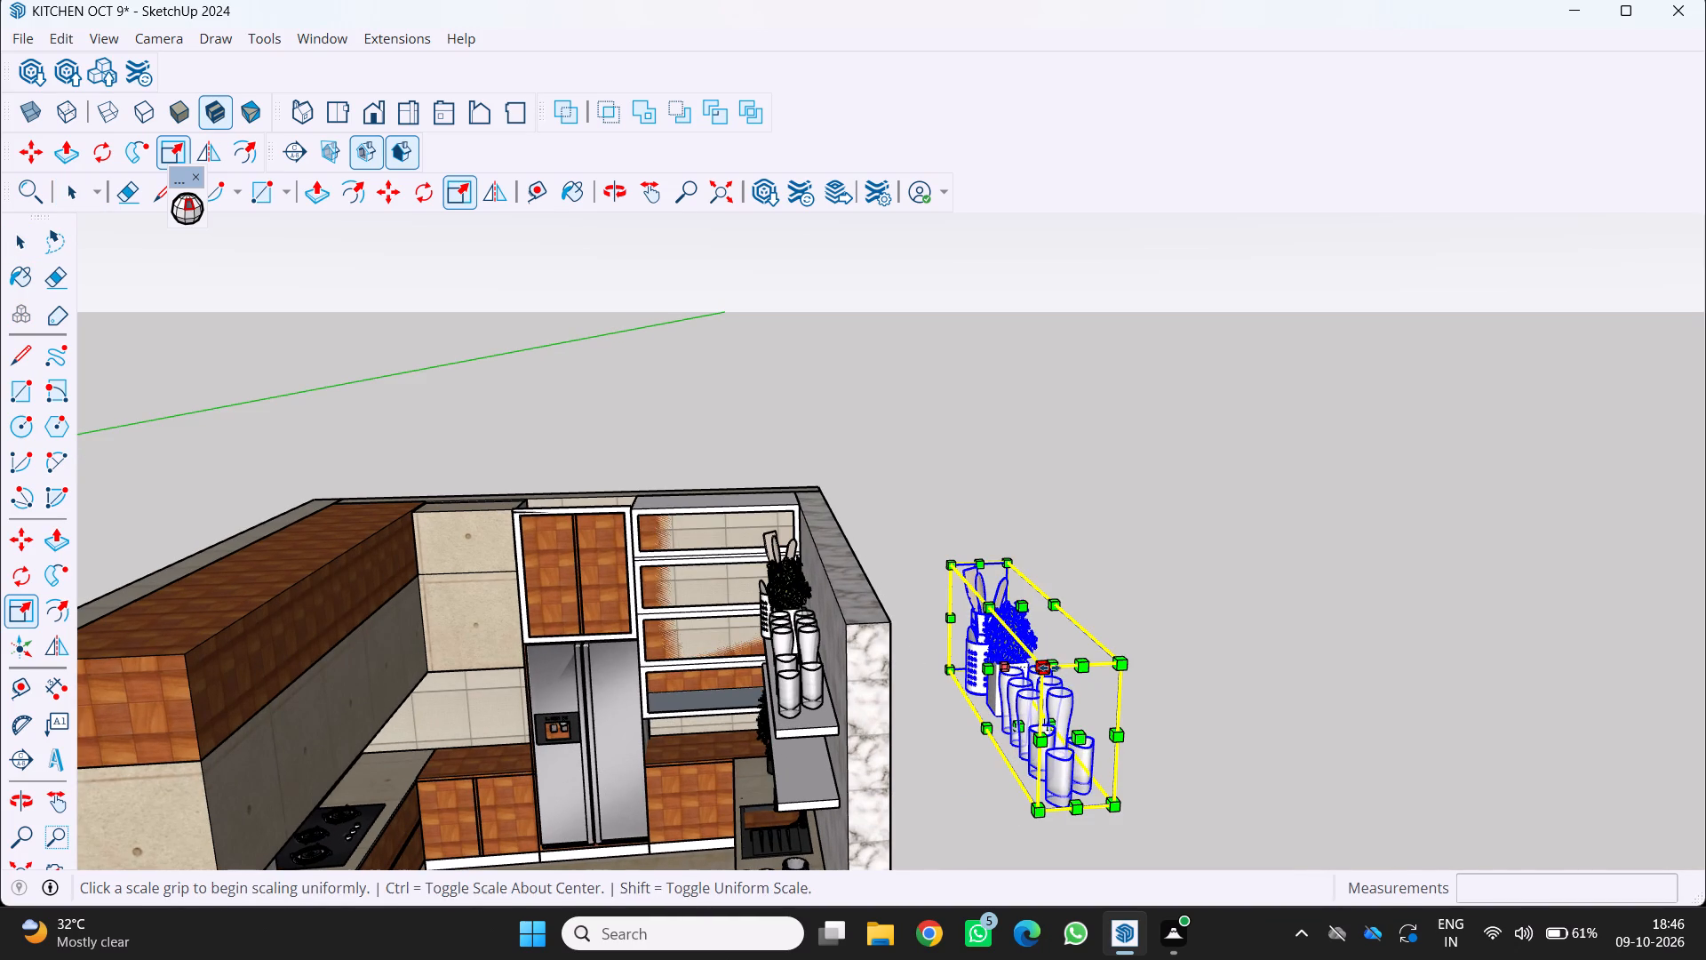
click(1049, 668)
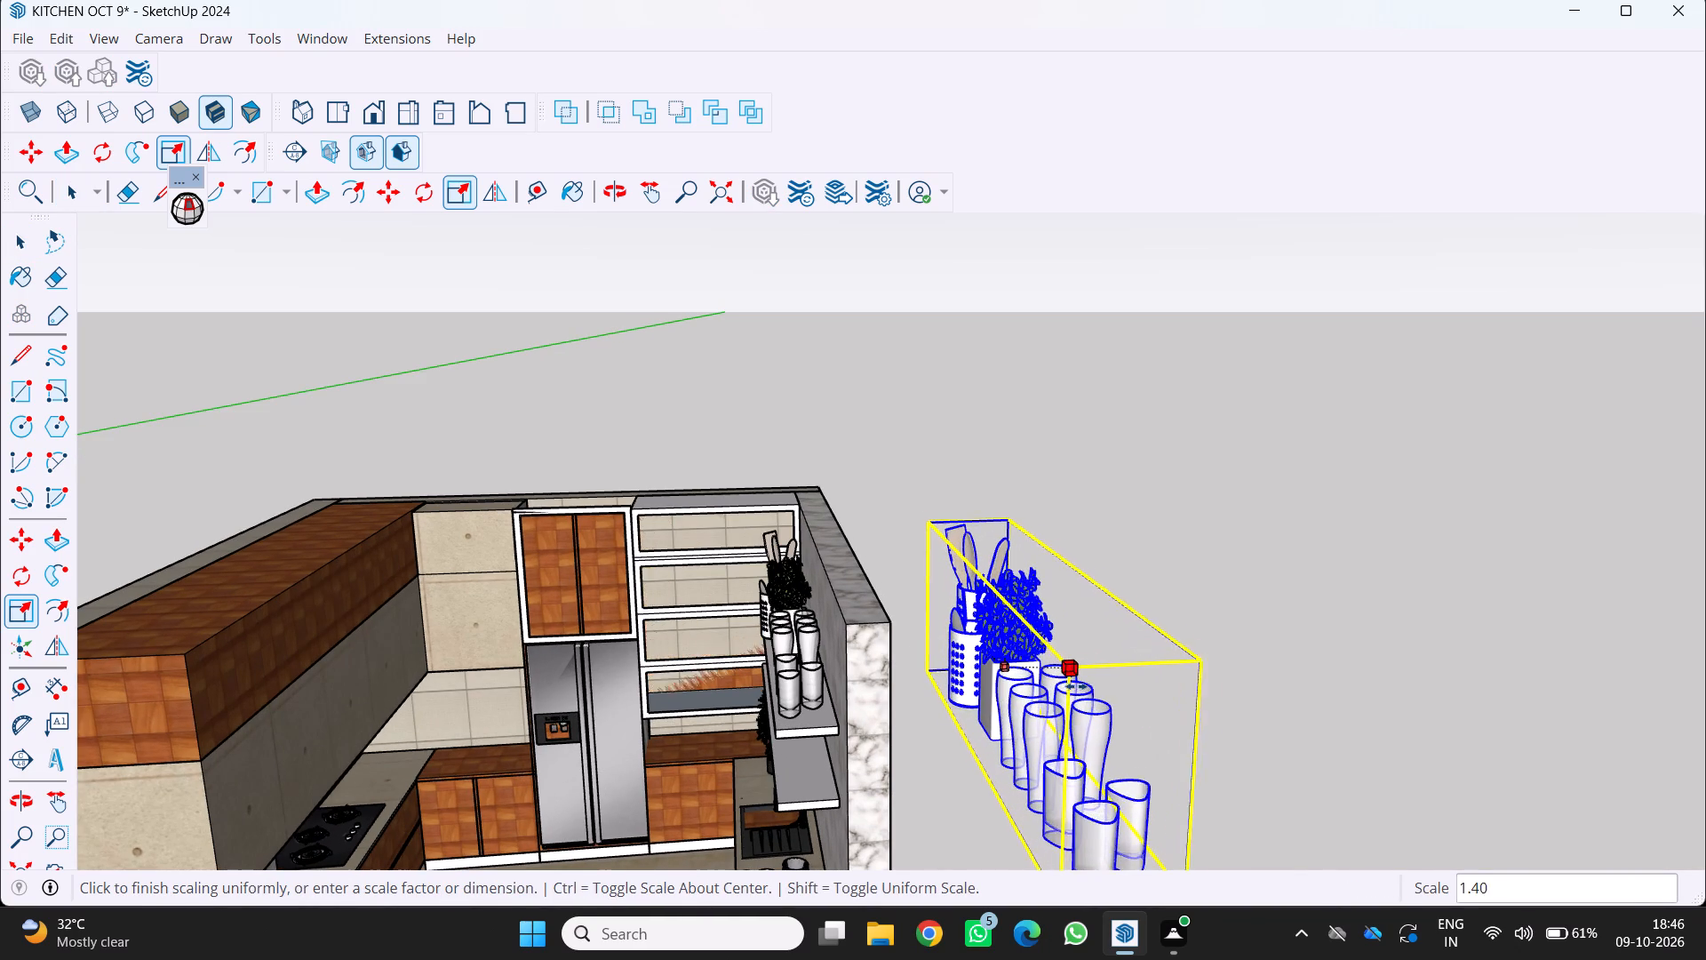
Abandon the pending scale and enlarge the copied Cups set outside the marble wall uniformly in two small passes.
key(space)
key(s)
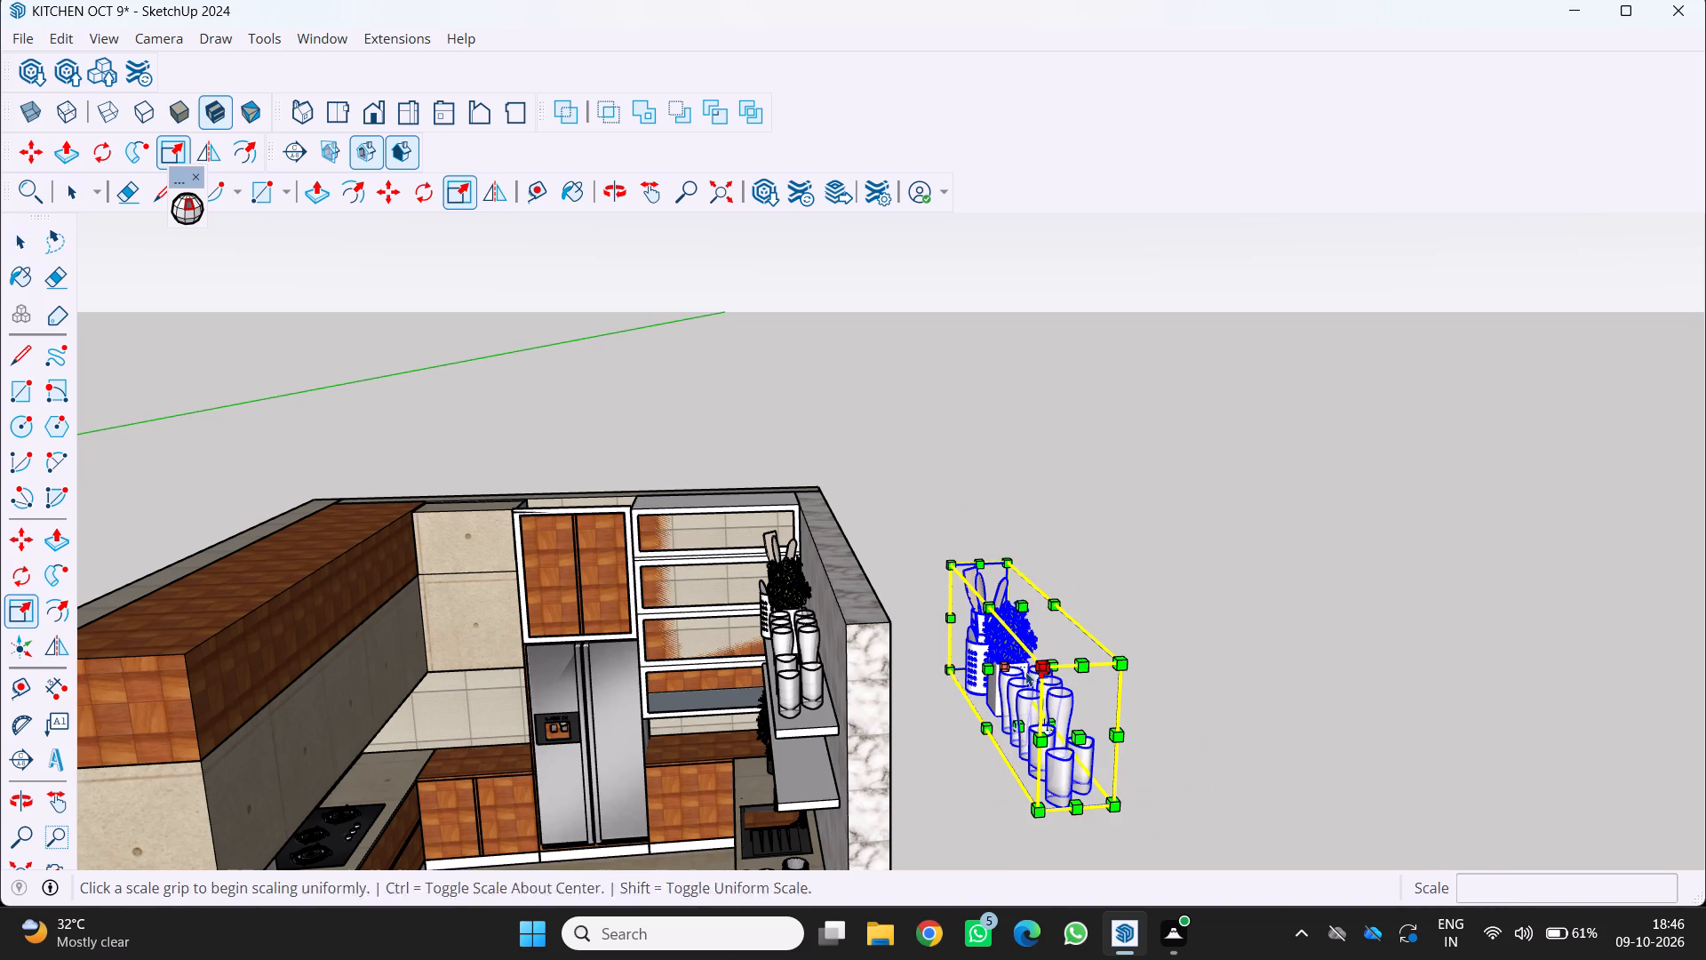
click(1048, 666)
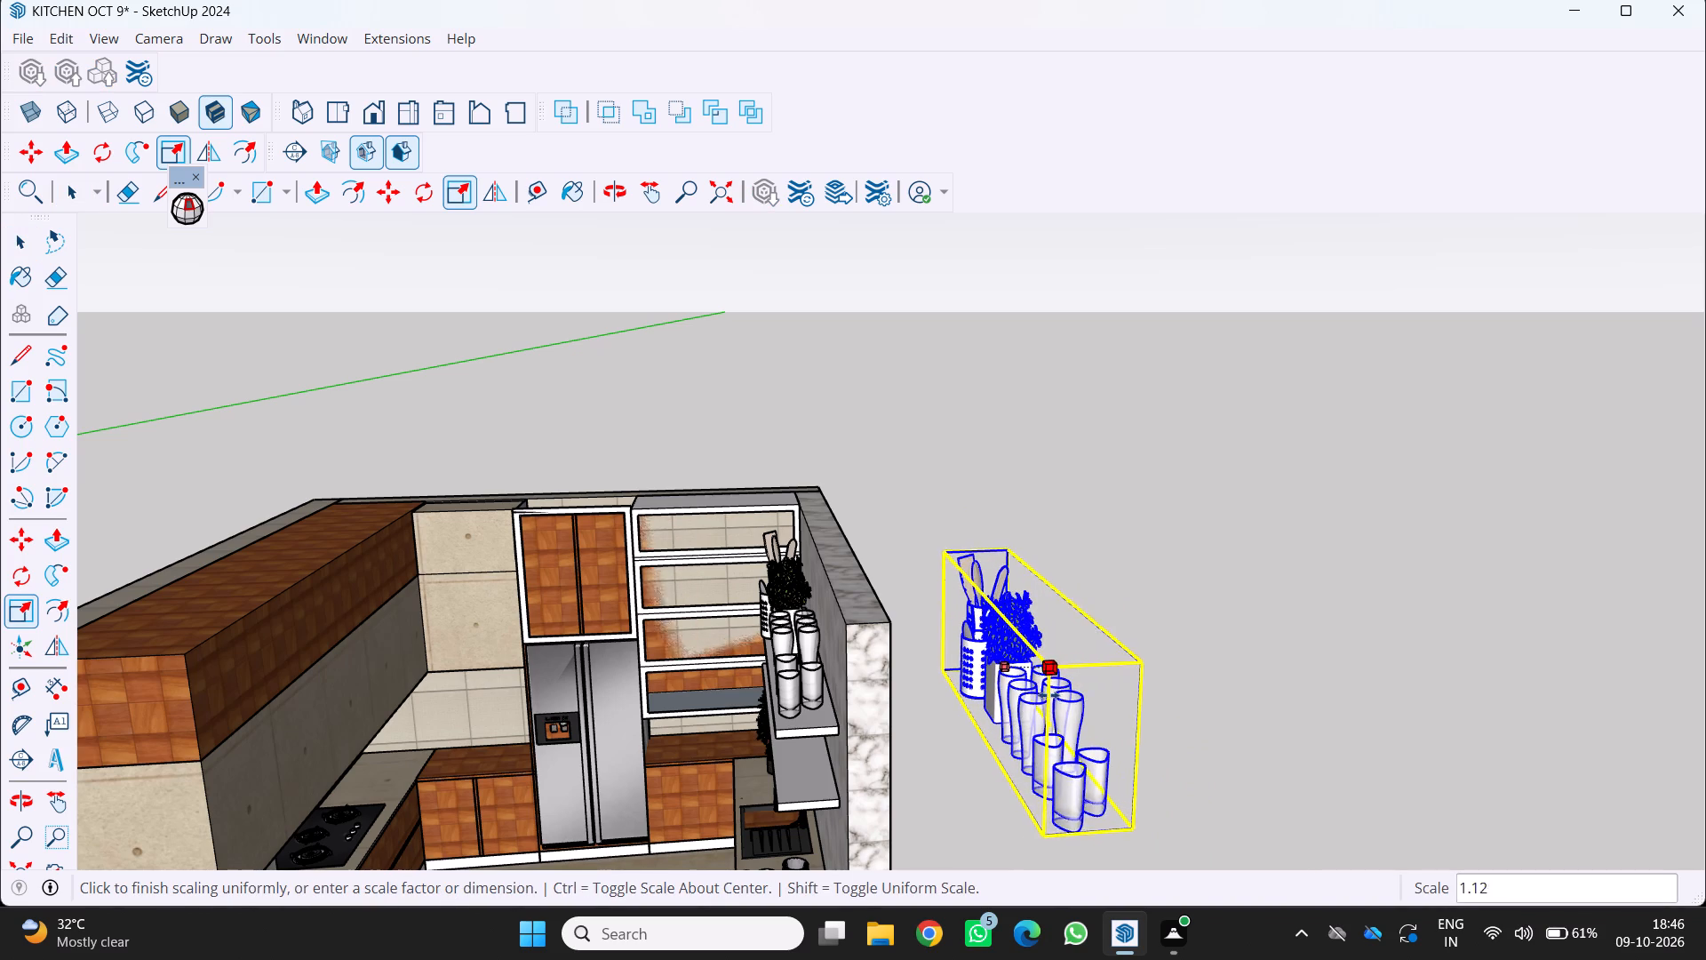
click(1052, 695)
click(1059, 671)
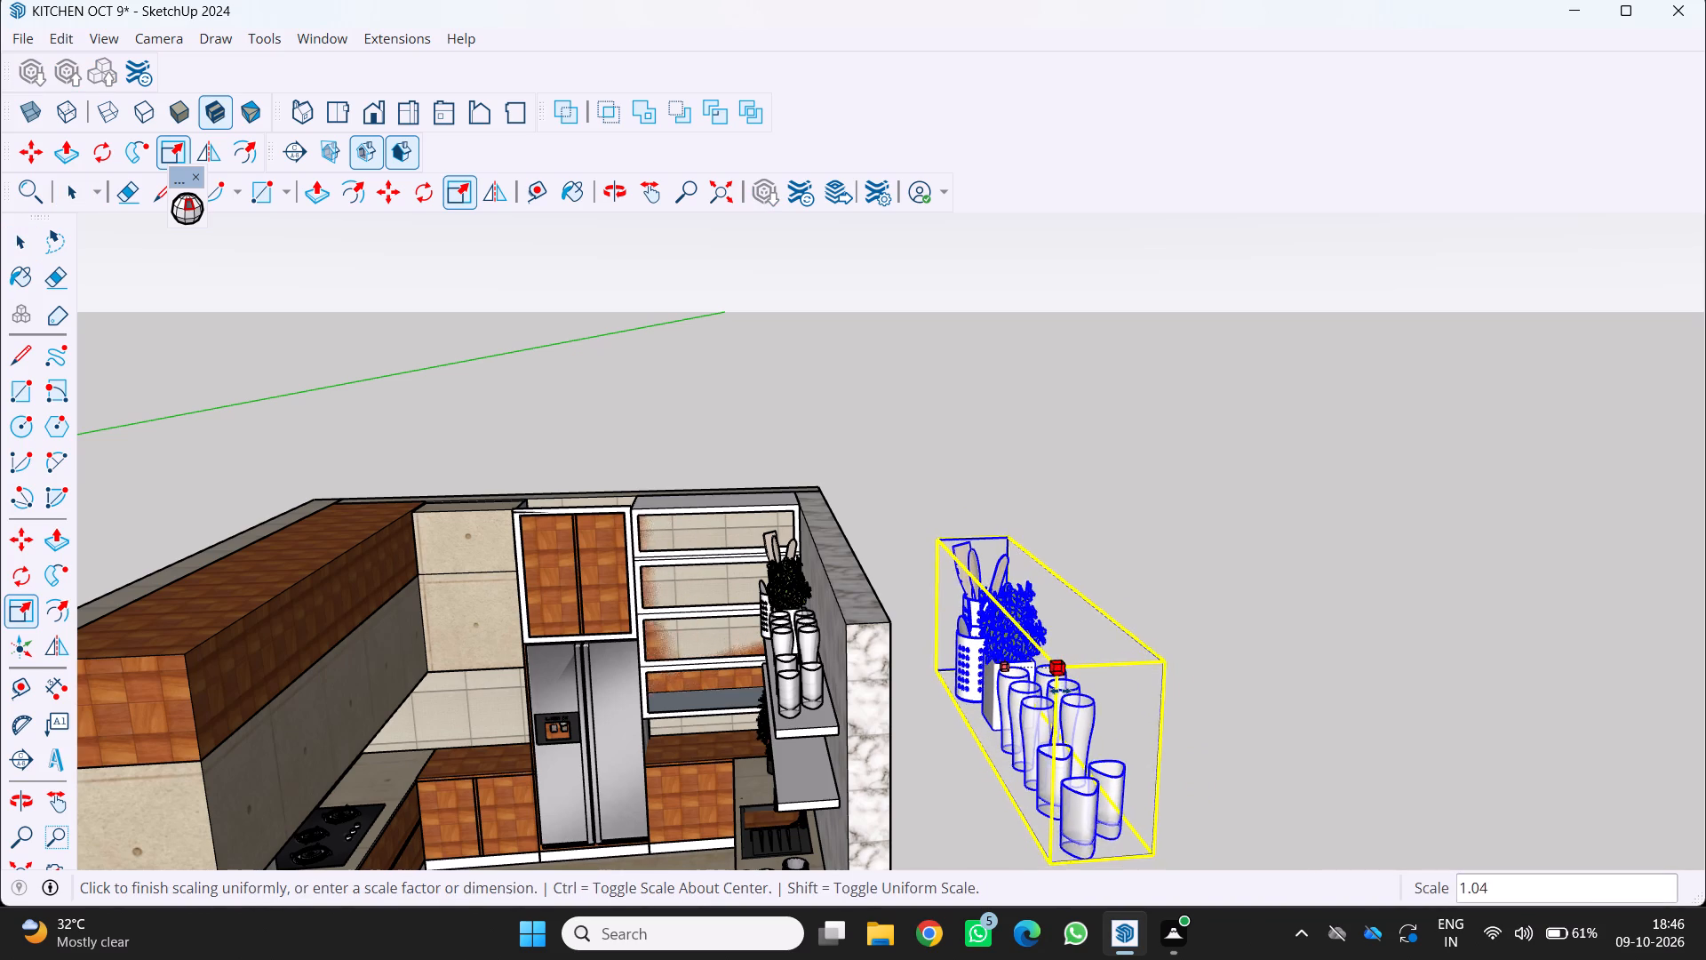
click(1065, 712)
Reduce the height of the copied Cups set from its upper edge, keeping its base in place, and deselect it.
scroll(1133, 617, down, 7)
middle_drag(1106, 614, 1092, 624)
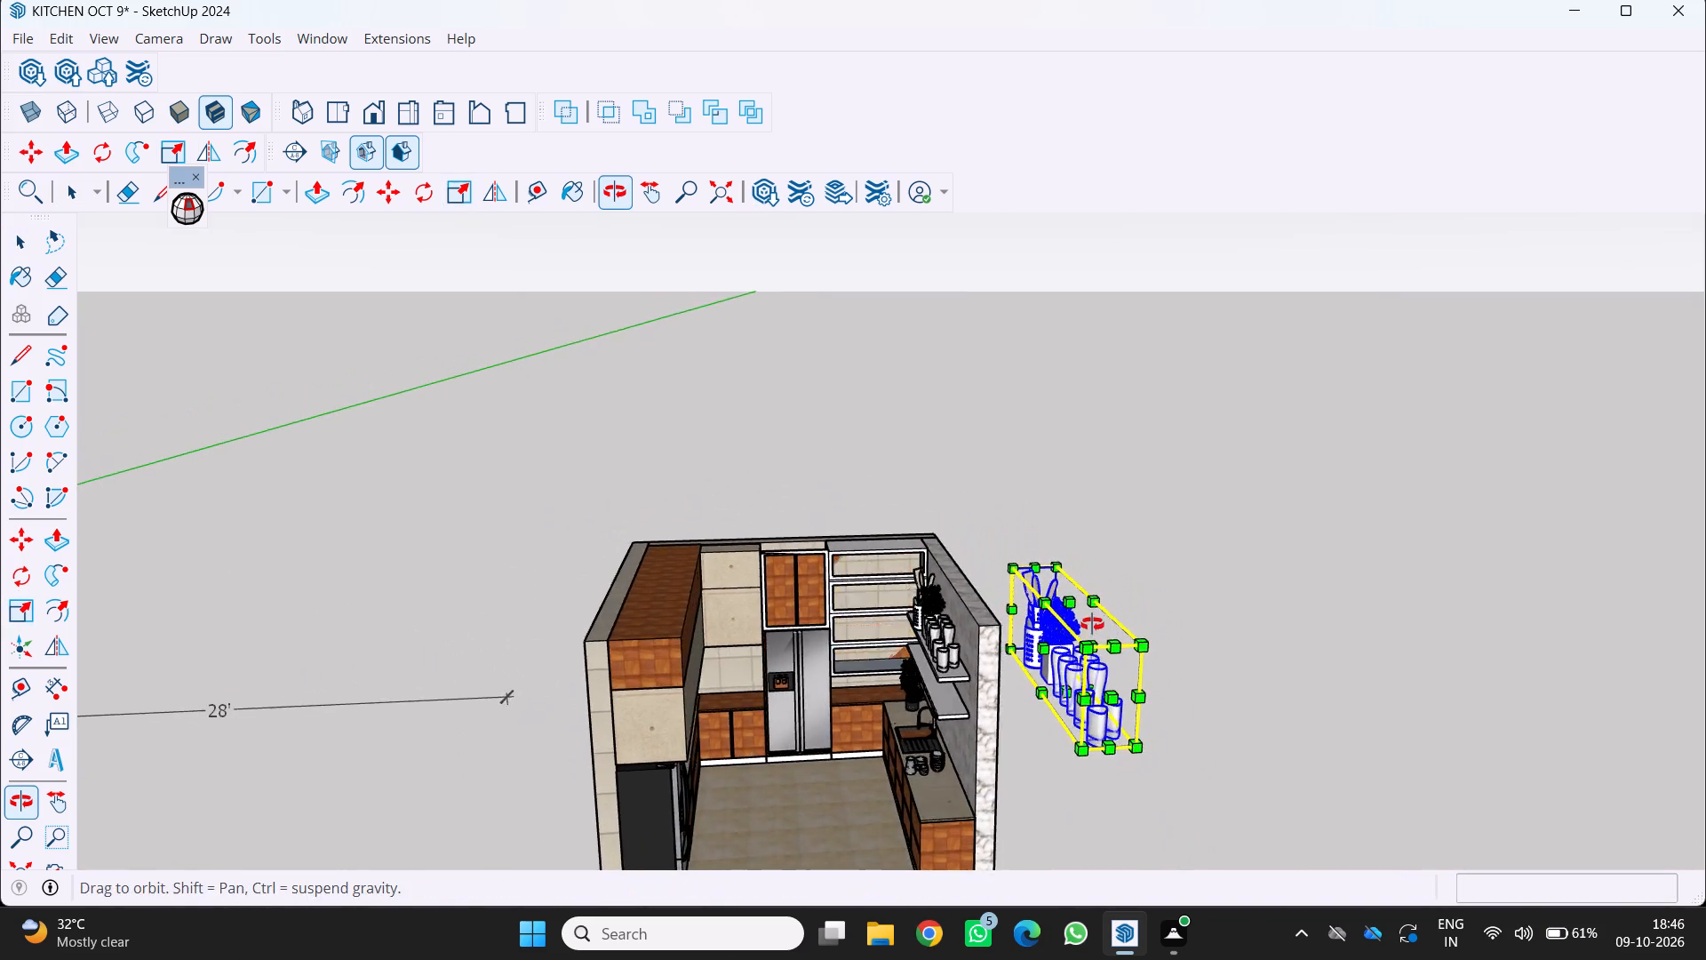
middle_drag(1092, 624, 946, 670)
scroll(998, 749, up, 2)
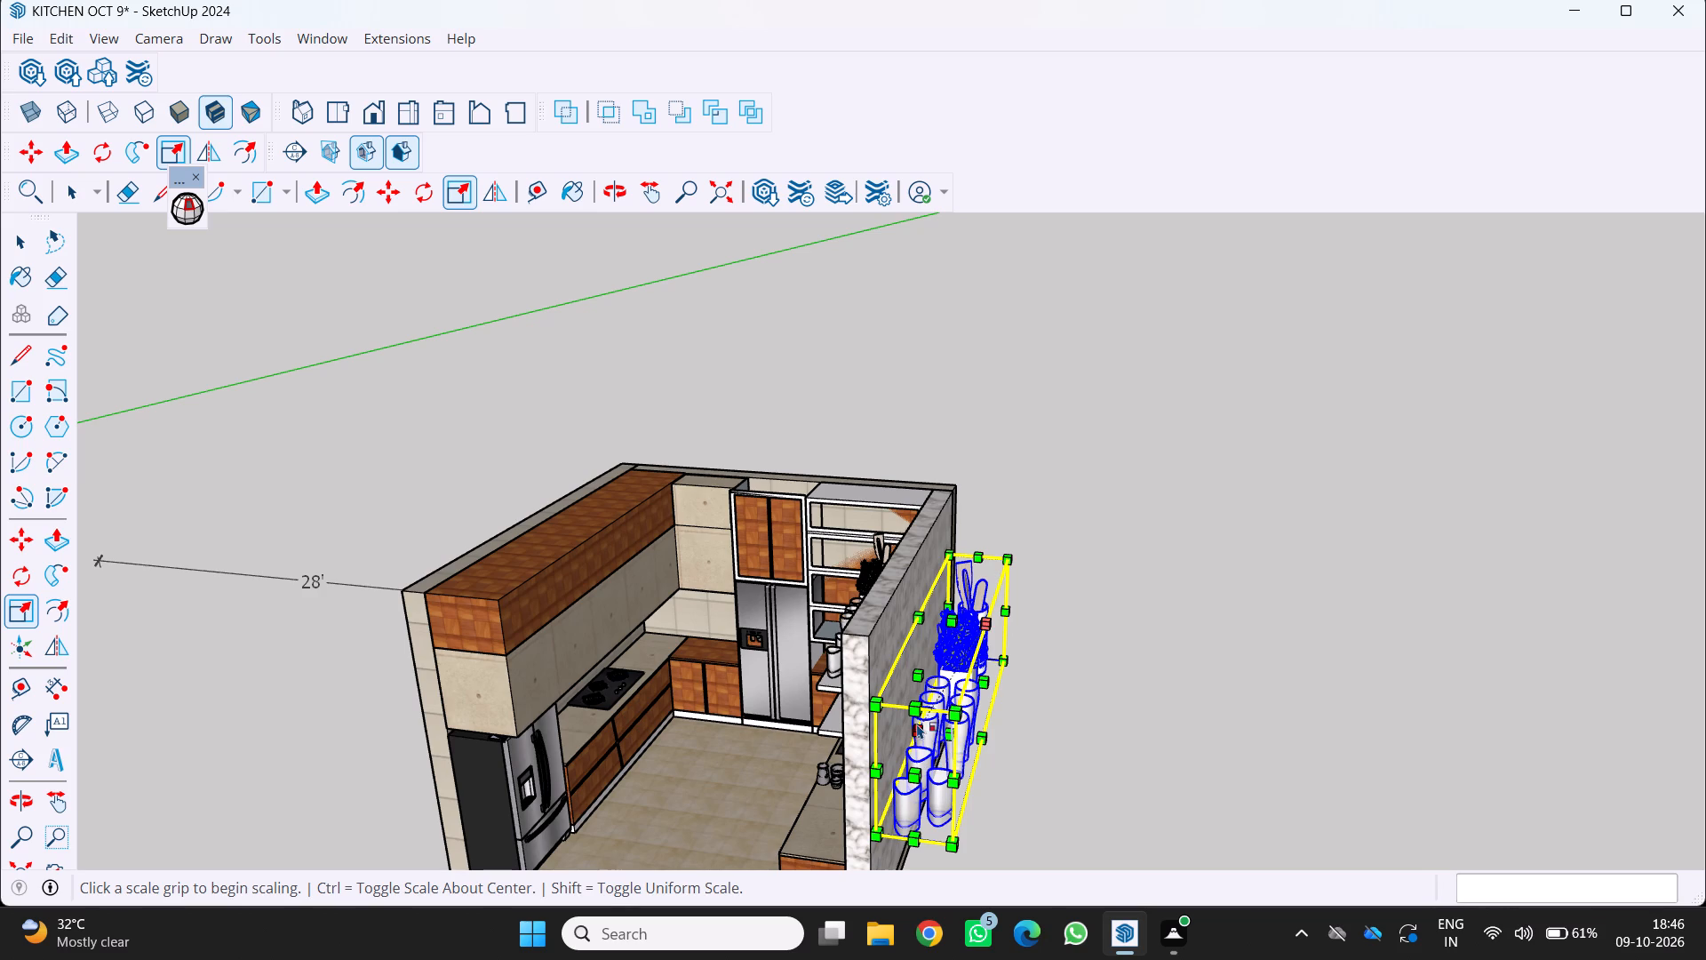
click(909, 709)
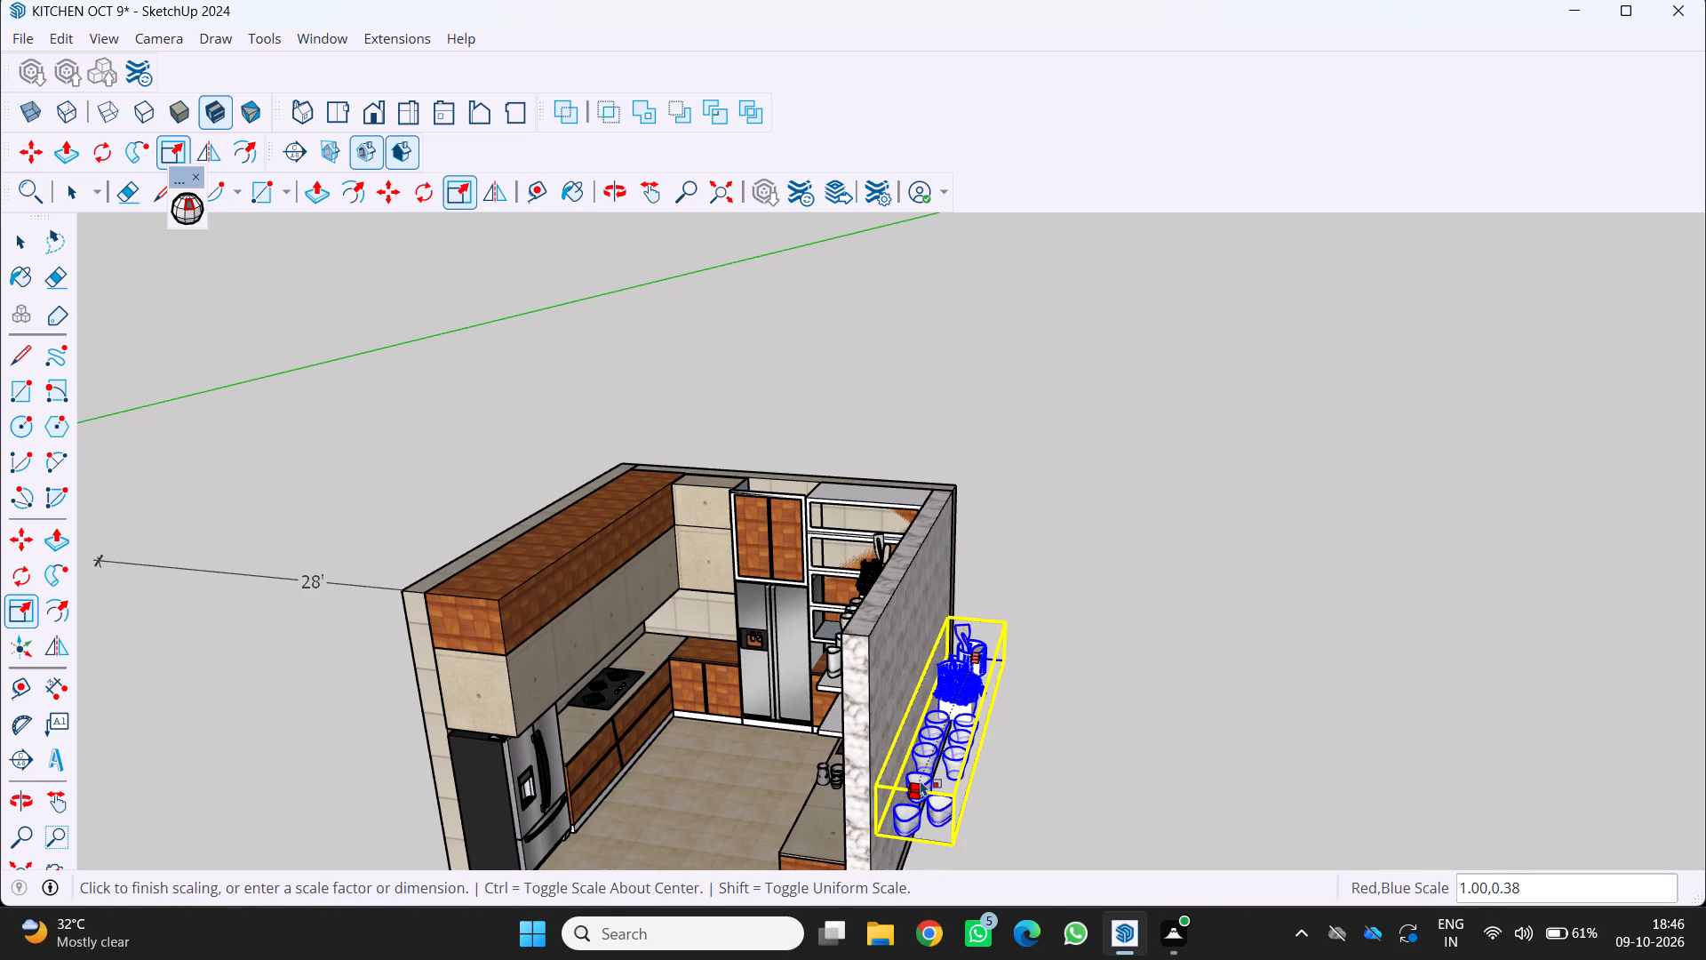
click(926, 757)
scroll(927, 757, down, 1)
middle_drag(927, 757, 1047, 748)
scroll(1056, 710, down, 4)
key(space)
click(1130, 789)
Narrow the copied Cups set outside the marble wall to about 0.84 along the green axis.
scroll(1012, 734, up, 6)
middle_drag(1106, 665, 1153, 632)
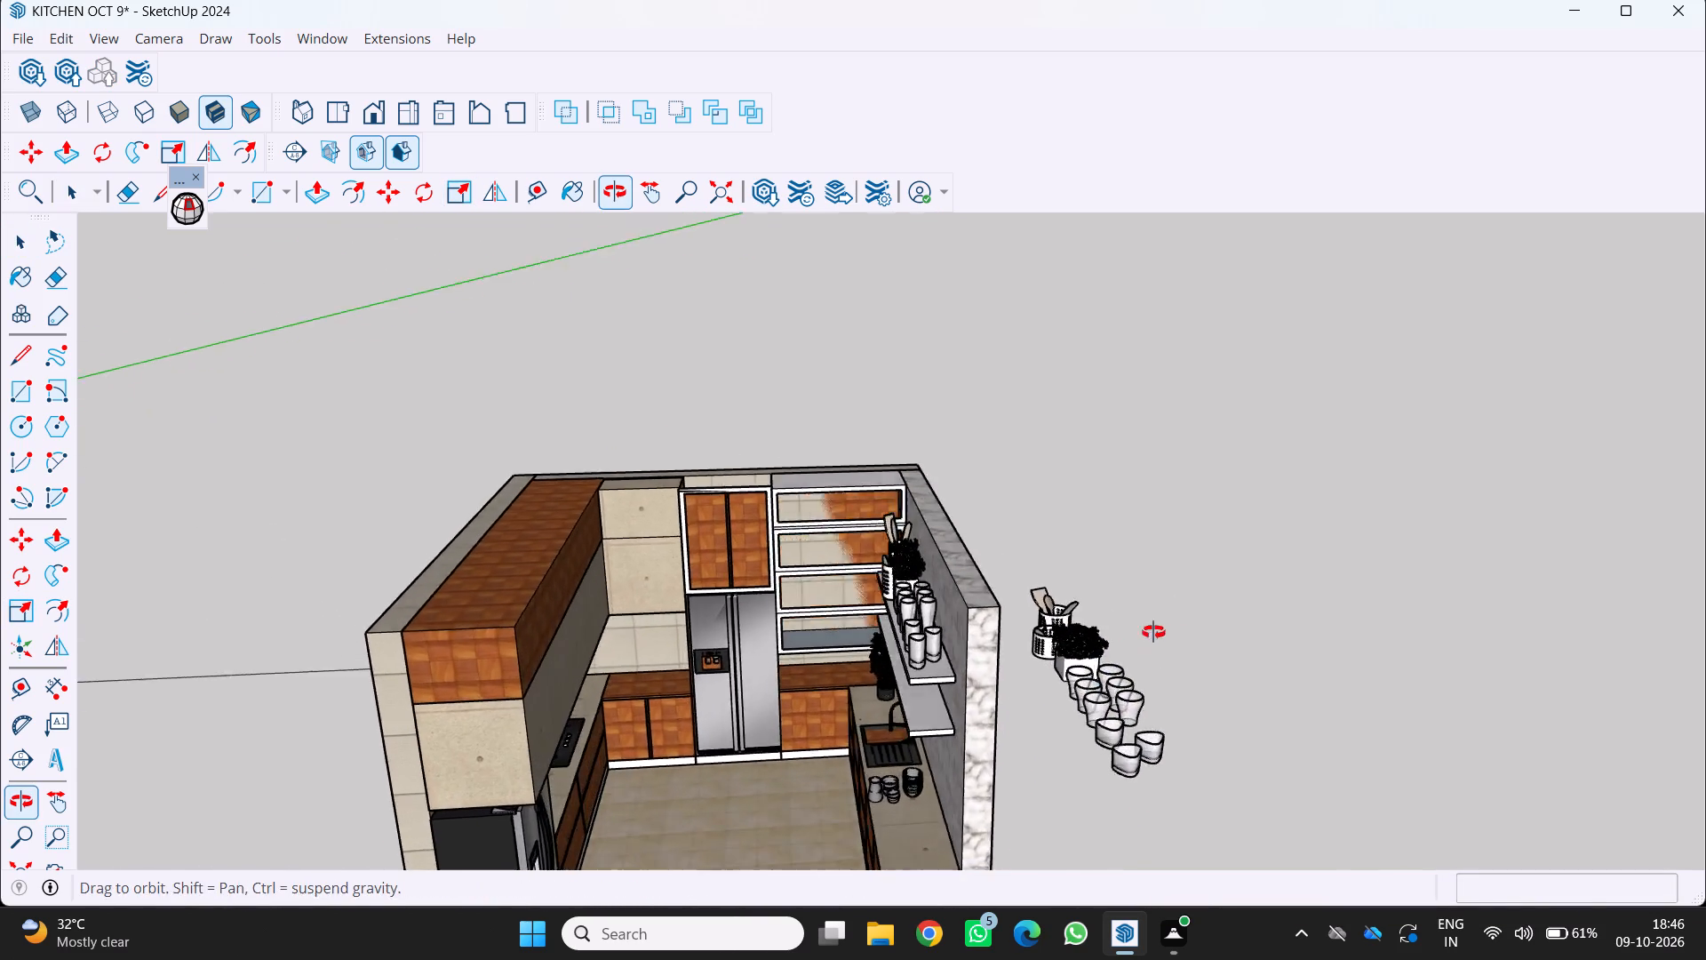
middle_drag(1153, 632, 1221, 567)
middle_drag(1240, 669, 982, 788)
scroll(977, 768, up, 2)
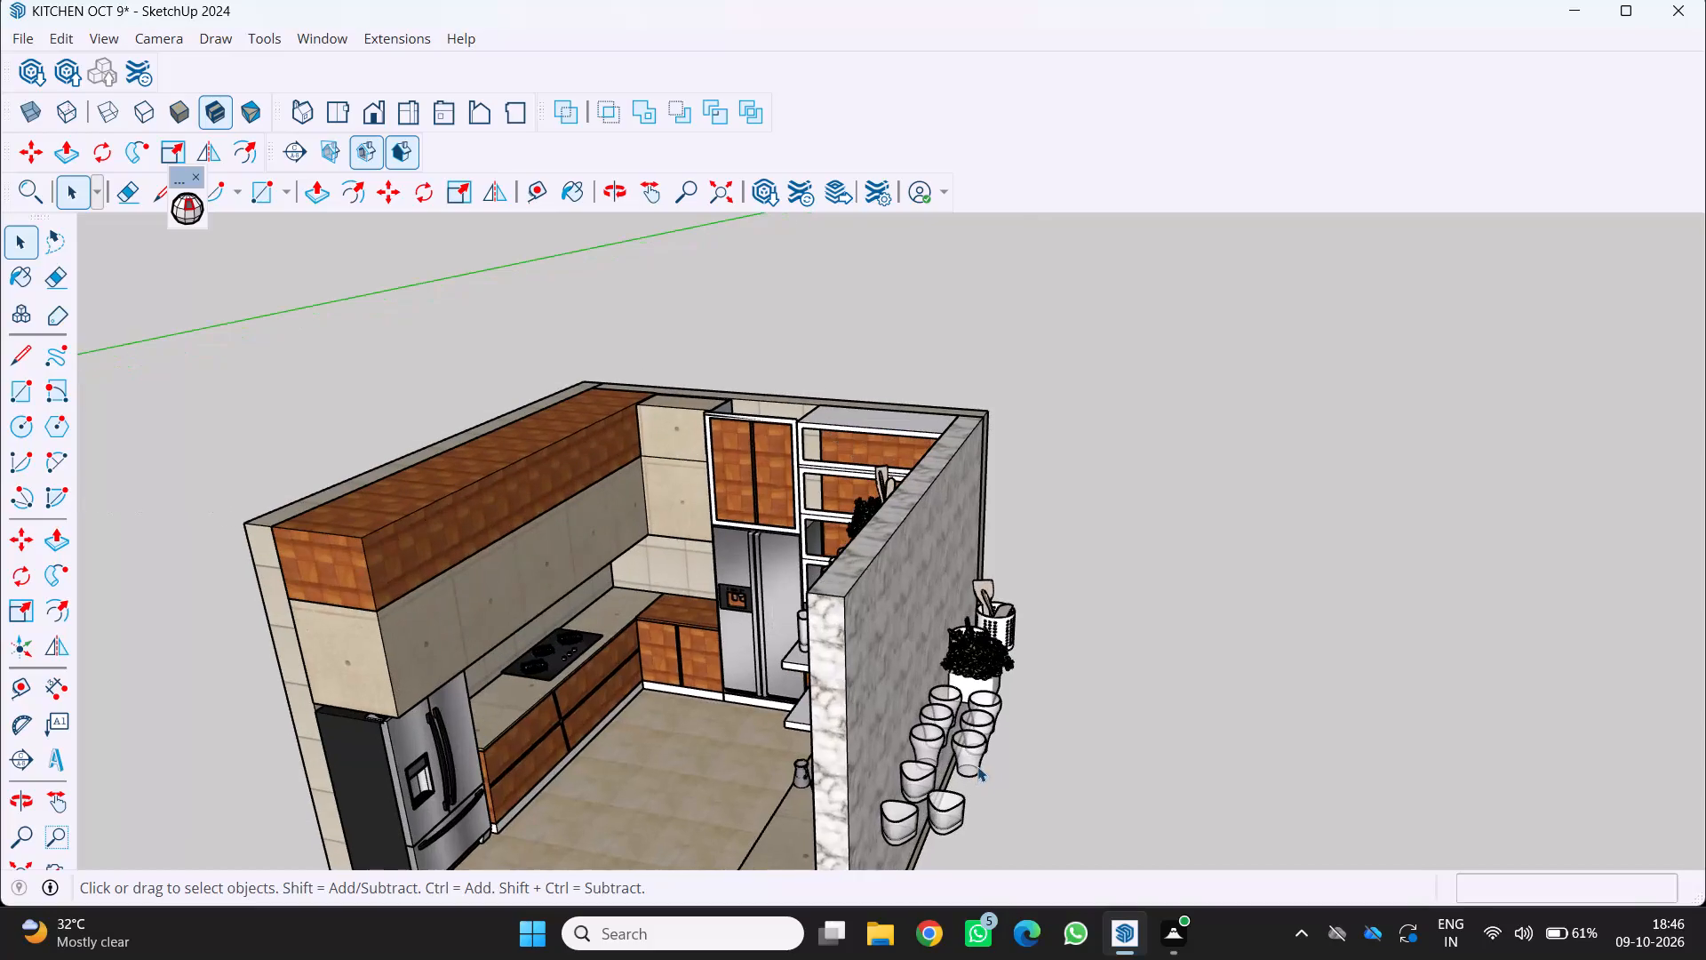
key(s)
scroll(862, 836, up, 2)
middle_drag(867, 827, 970, 747)
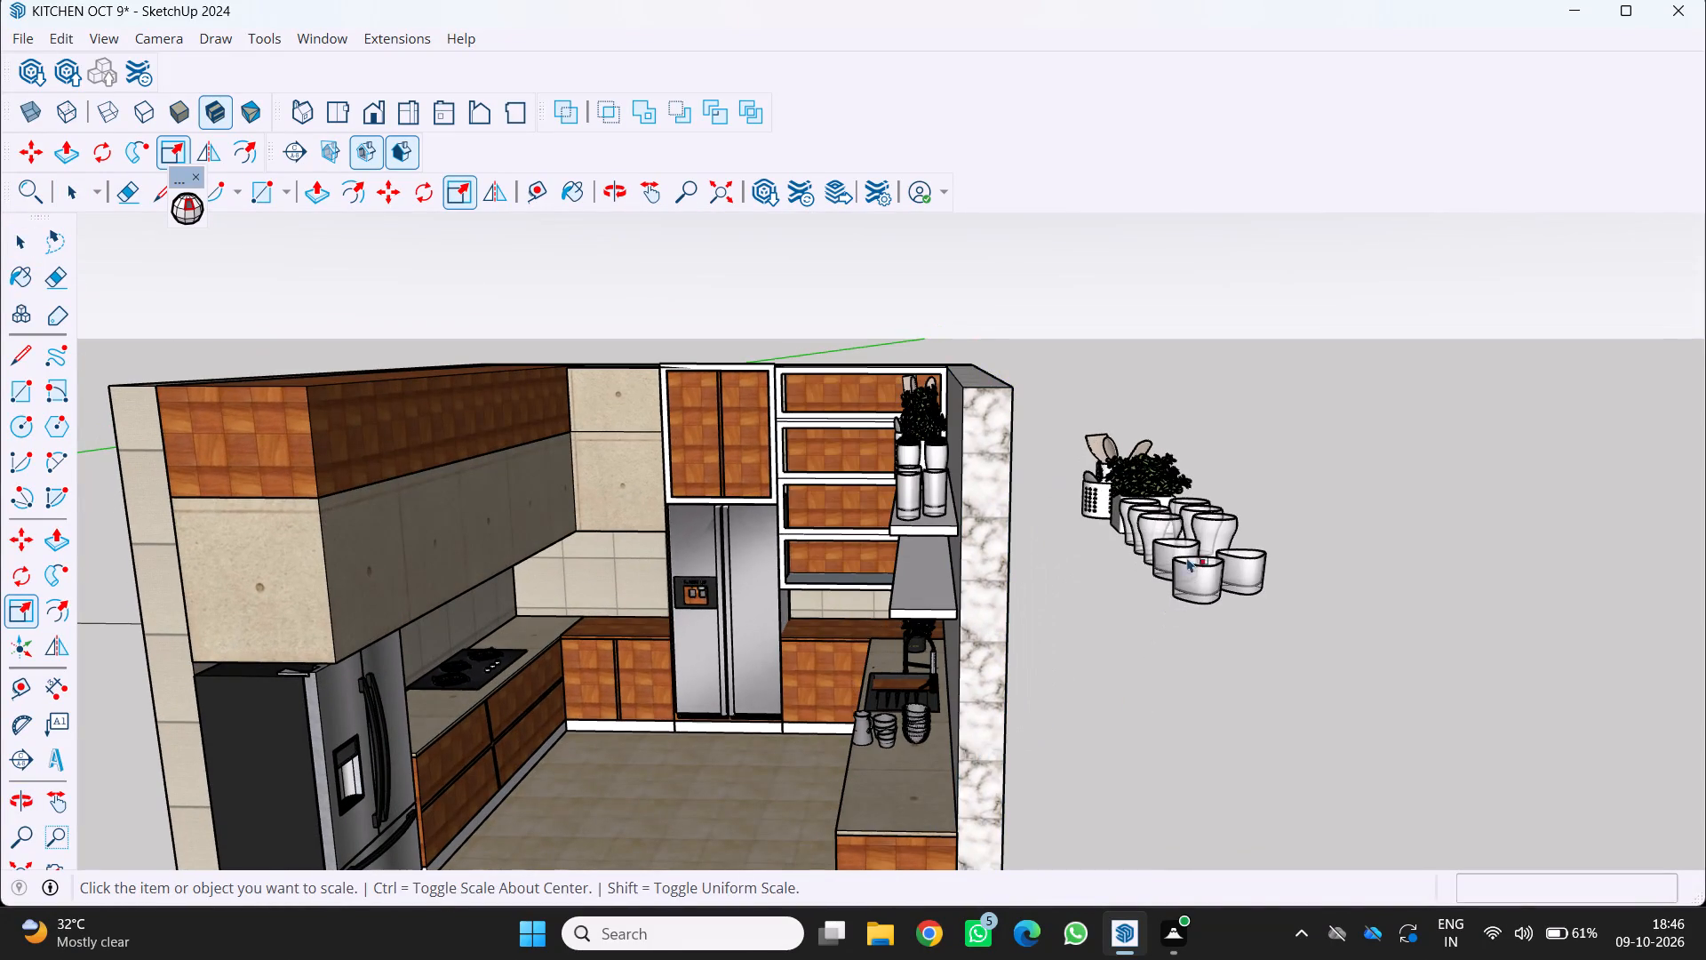
click(1192, 551)
middle_drag(1198, 556, 1184, 563)
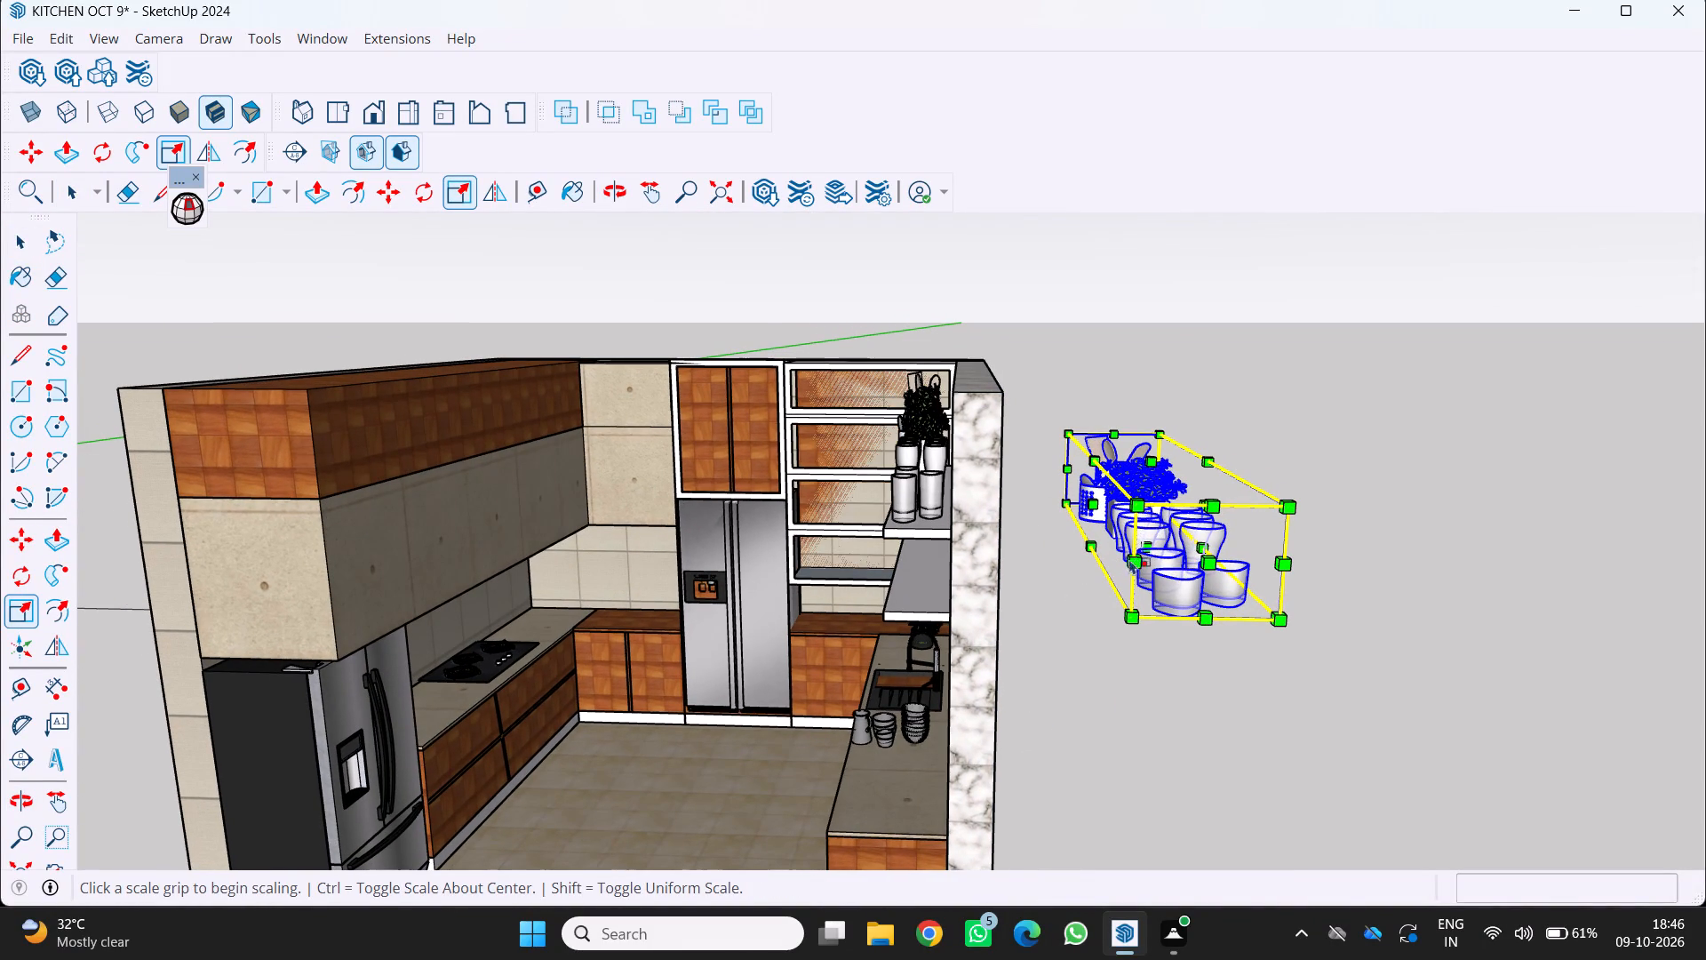
click(1146, 557)
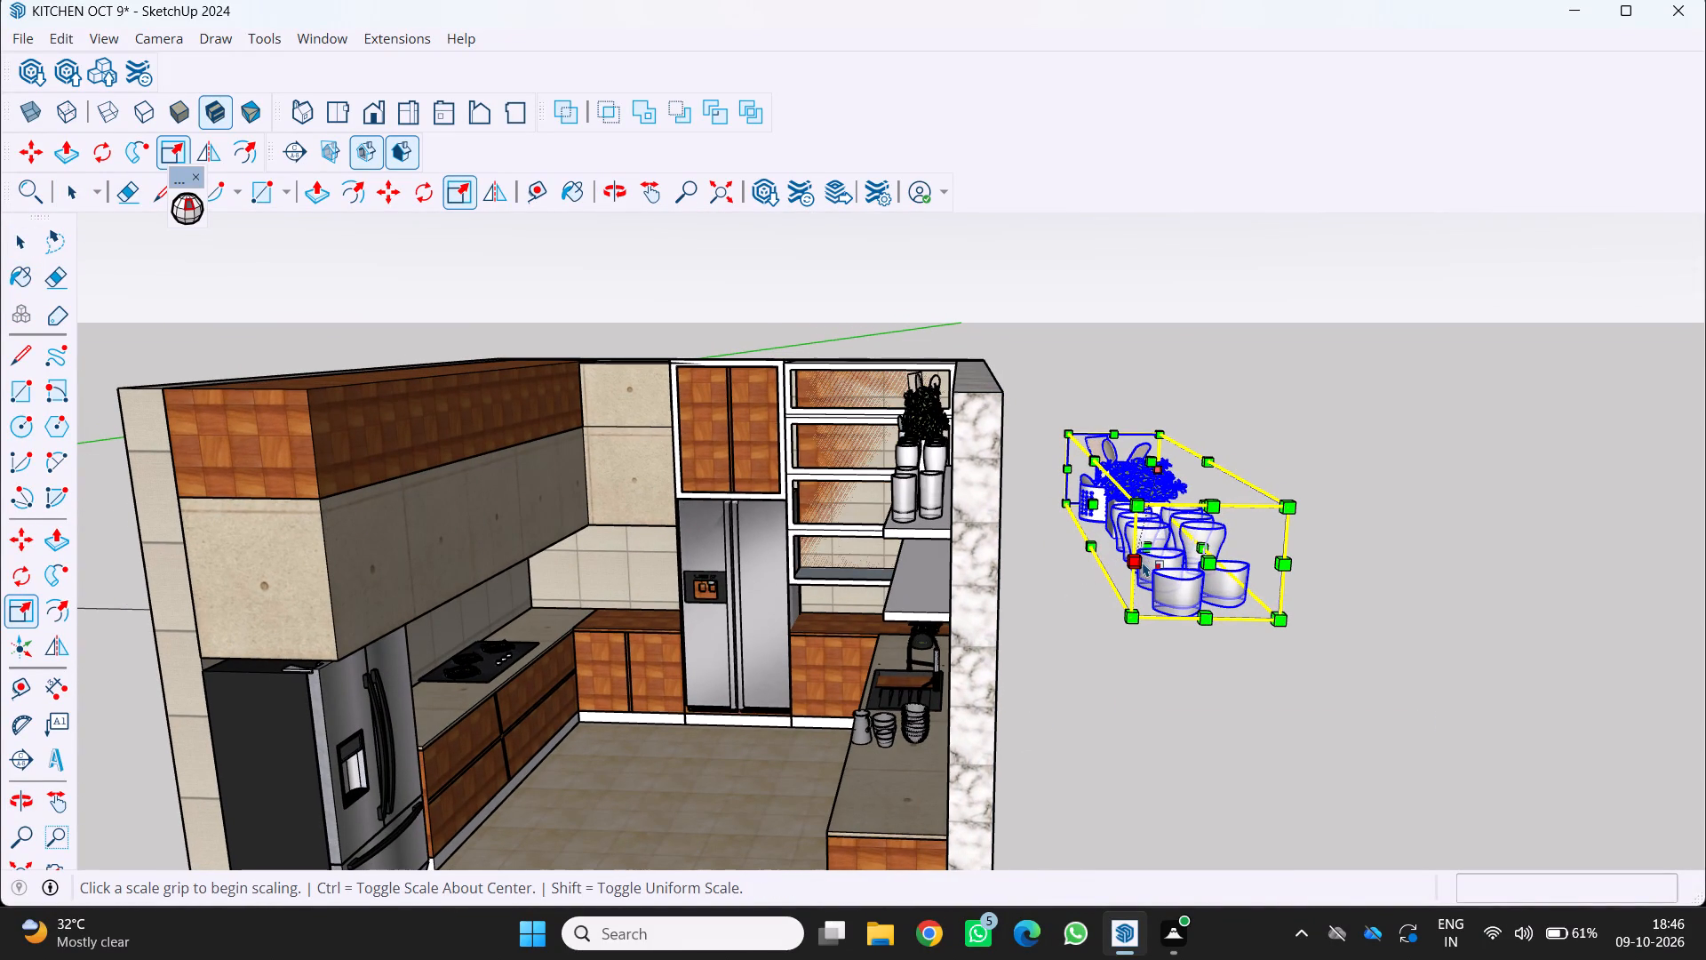
click(1140, 563)
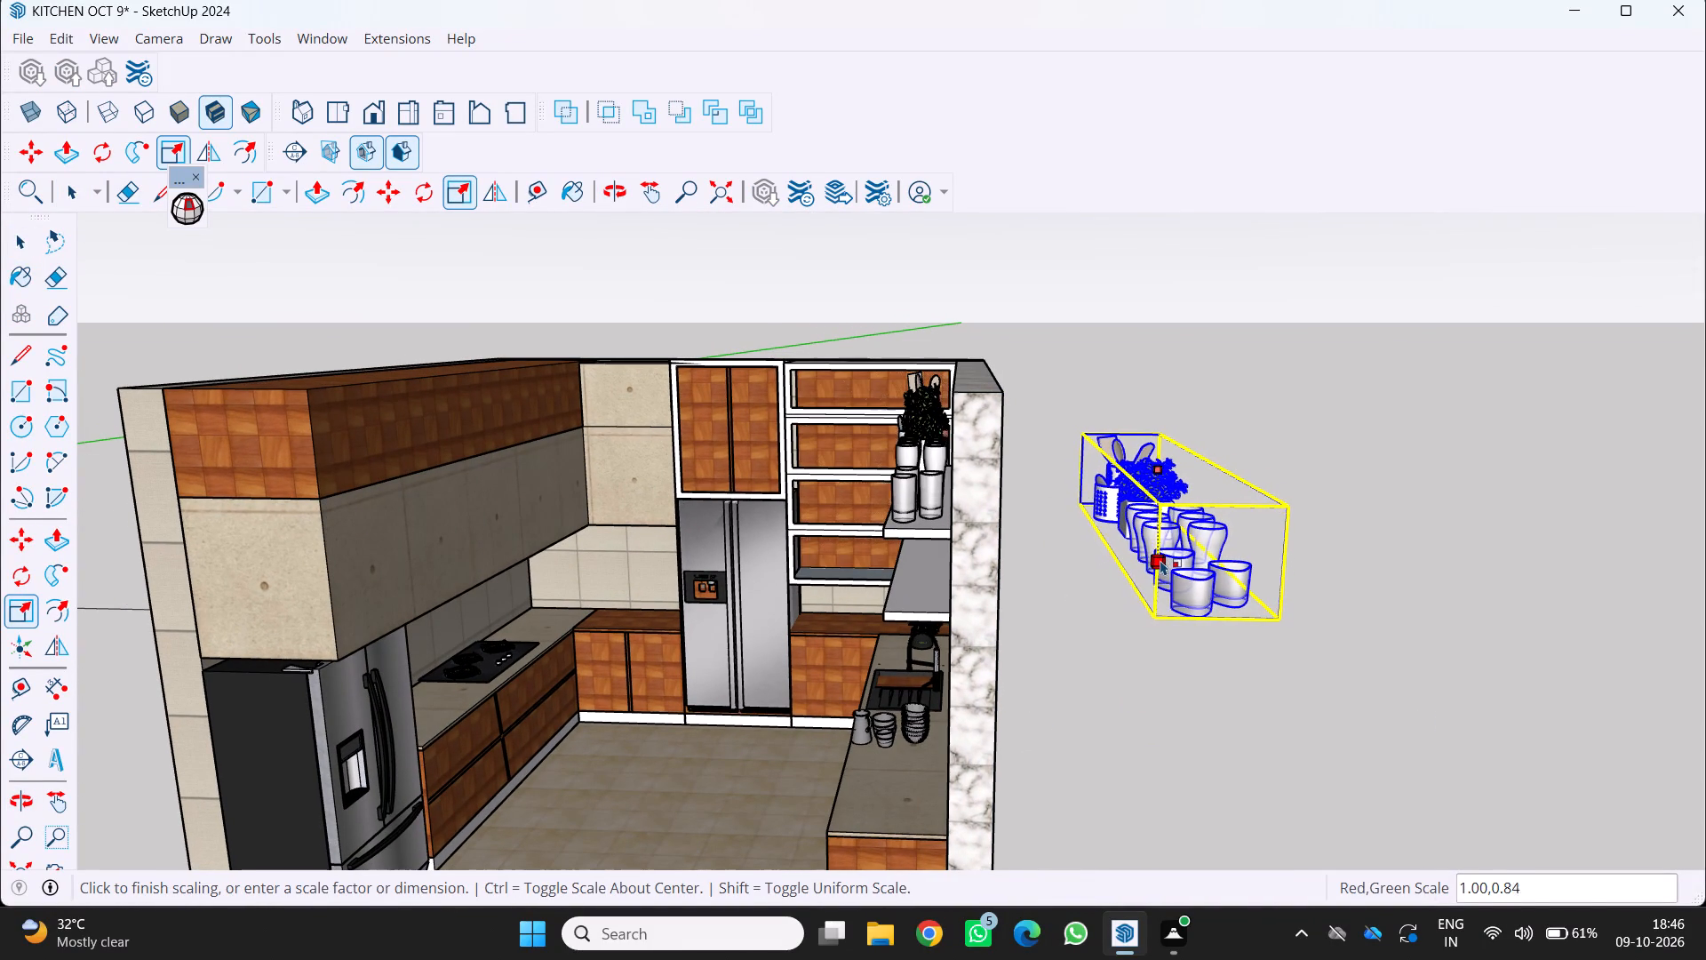
click(1161, 560)
key(space)
Move the resized Cups copy by its lower outer corner about 6' 8" onto the marble wall's lower shelf.
middle_drag(1116, 607, 1072, 730)
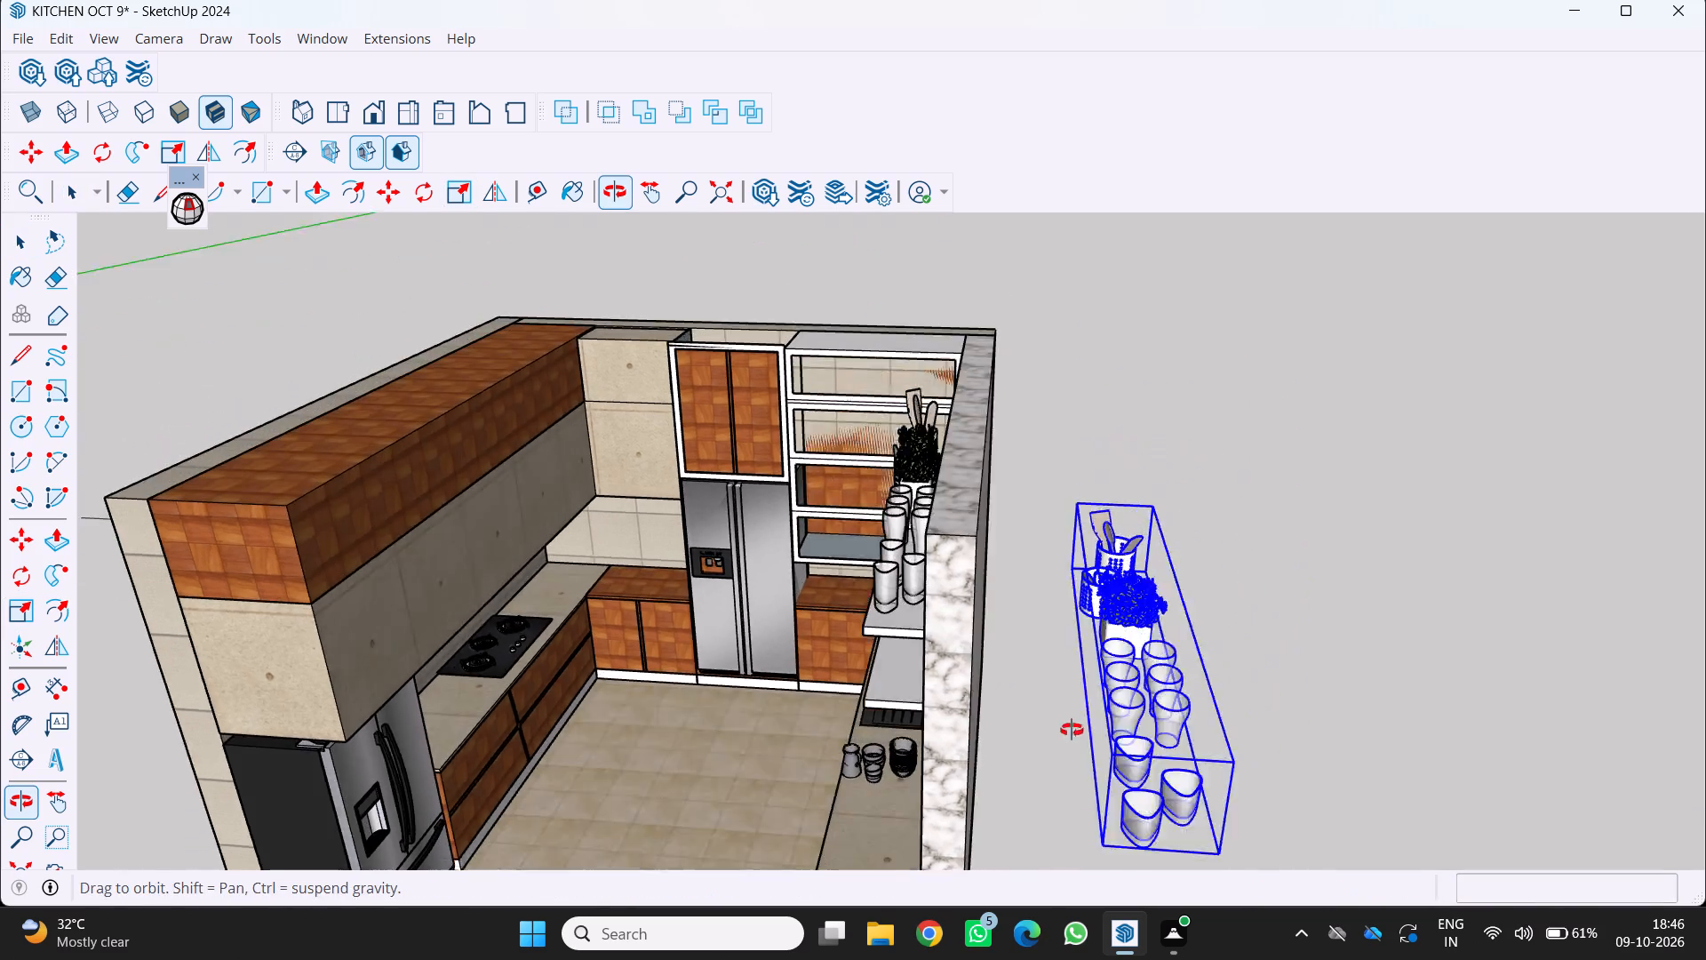
middle_drag(1072, 730, 1064, 740)
scroll(1094, 675, down, 4)
middle_drag(1081, 668, 1124, 553)
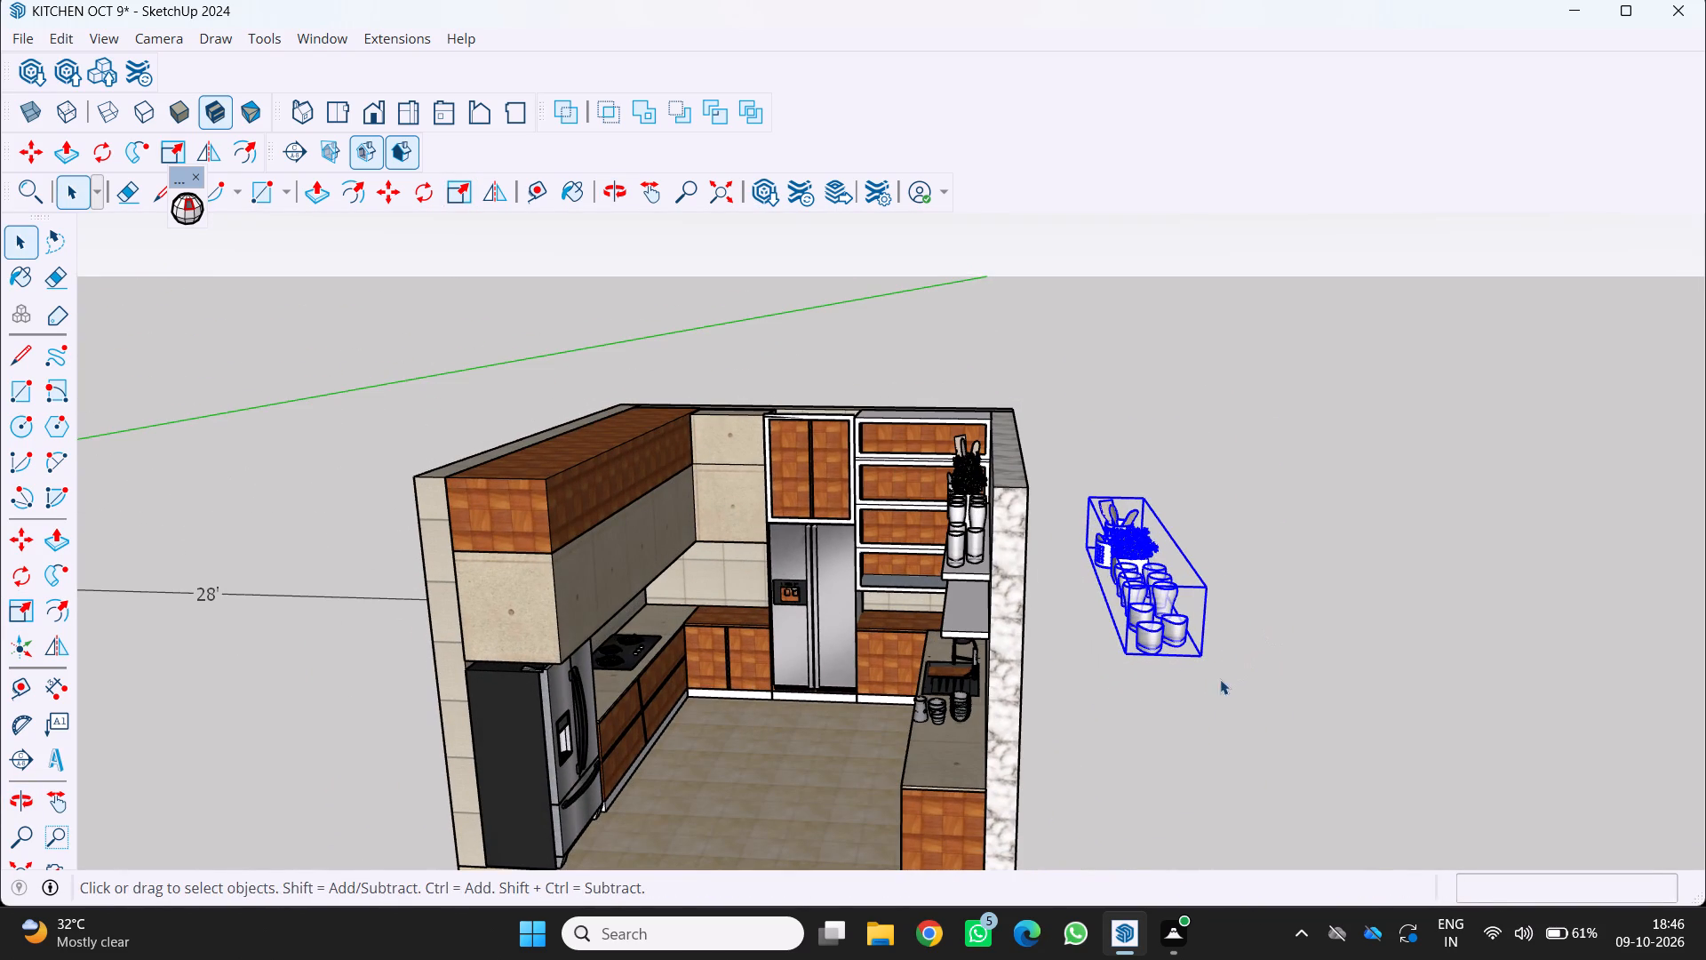
key(m)
scroll(1208, 684, up, 2)
click(1203, 648)
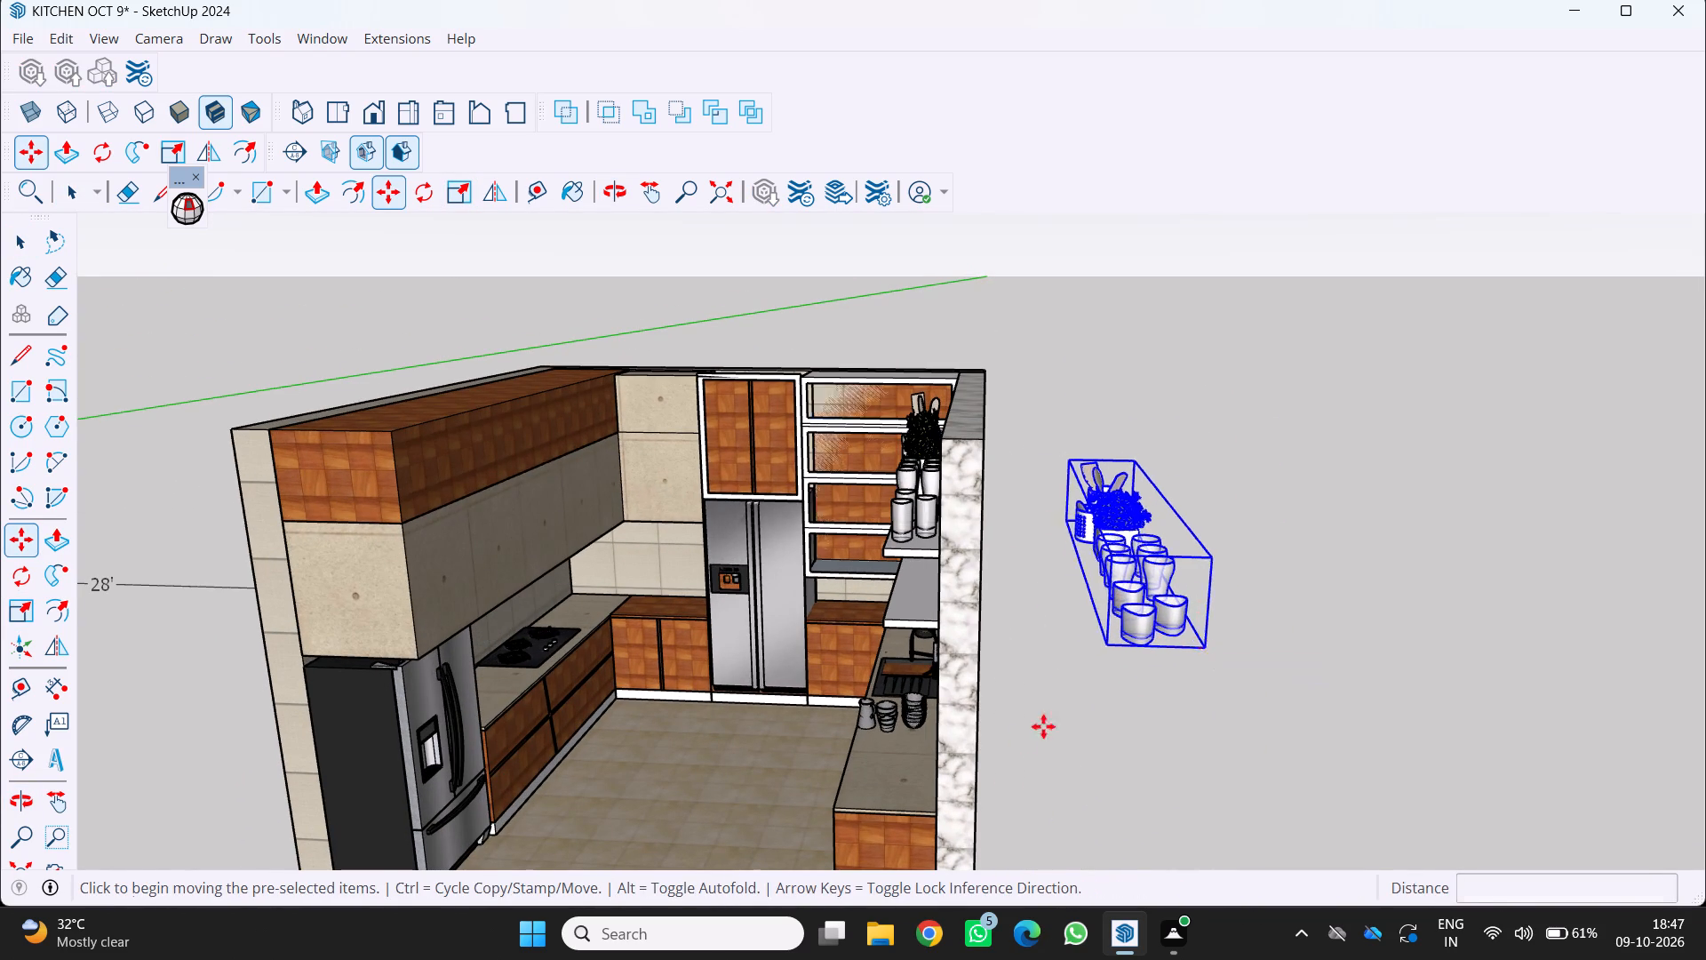
scroll(844, 806, down, 2)
middle_drag(841, 798, 945, 804)
middle_click(946, 802)
scroll(991, 666, up, 5)
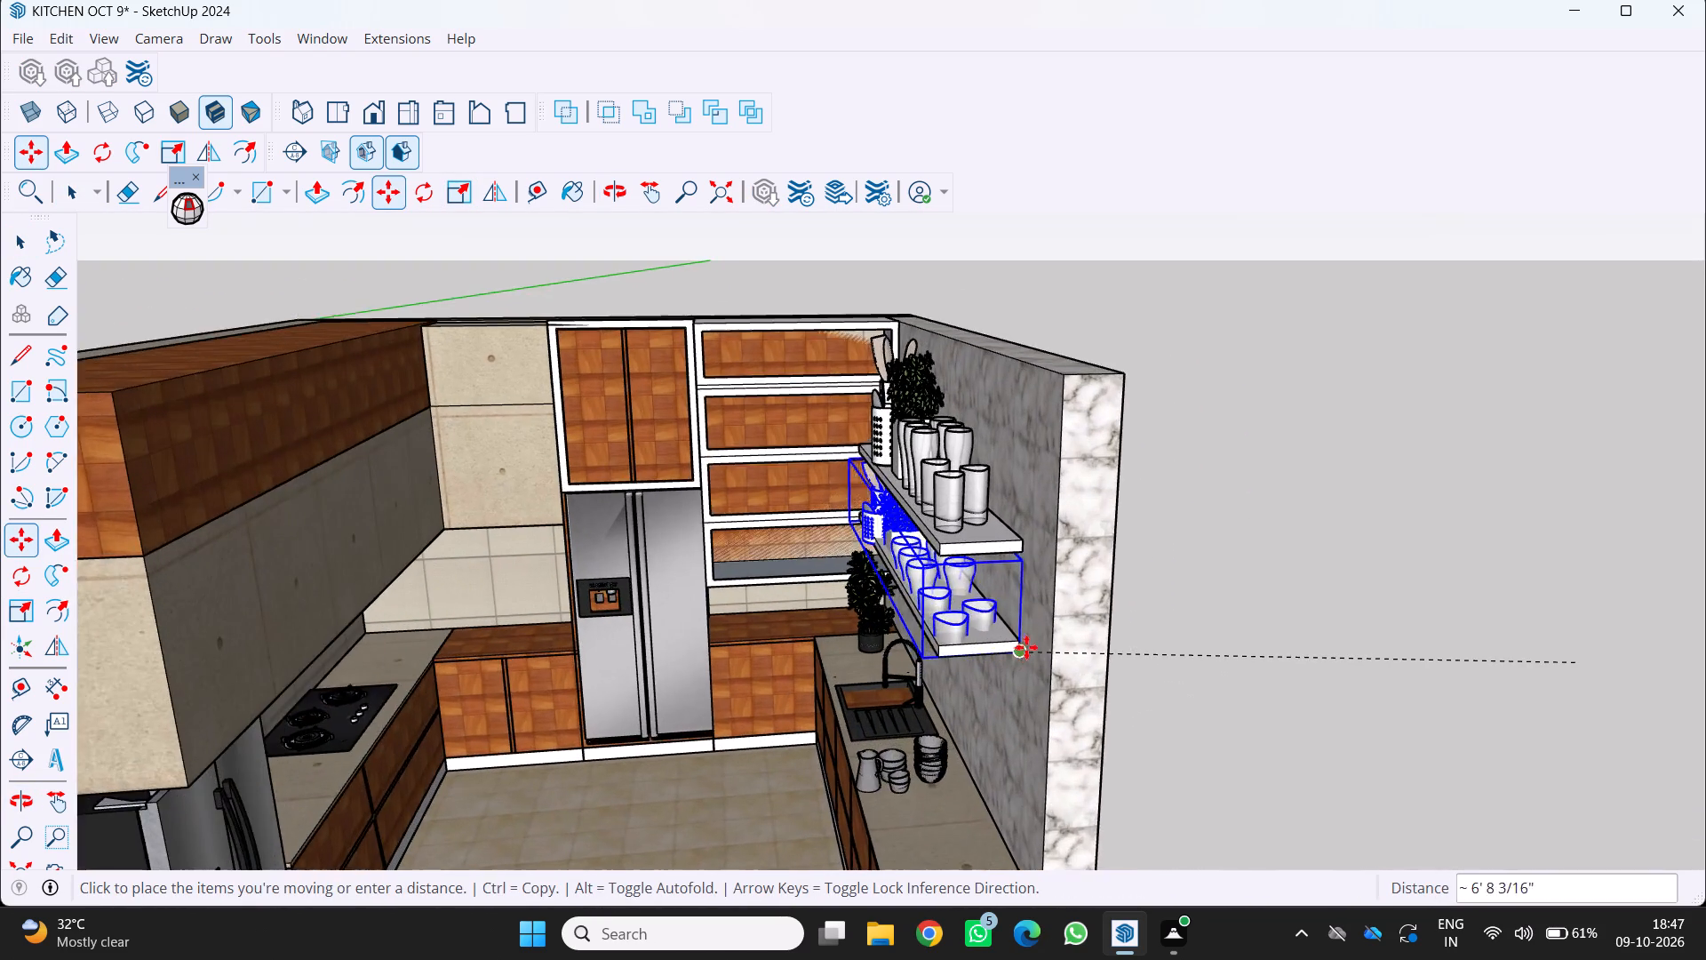
scroll(1026, 647, up, 4)
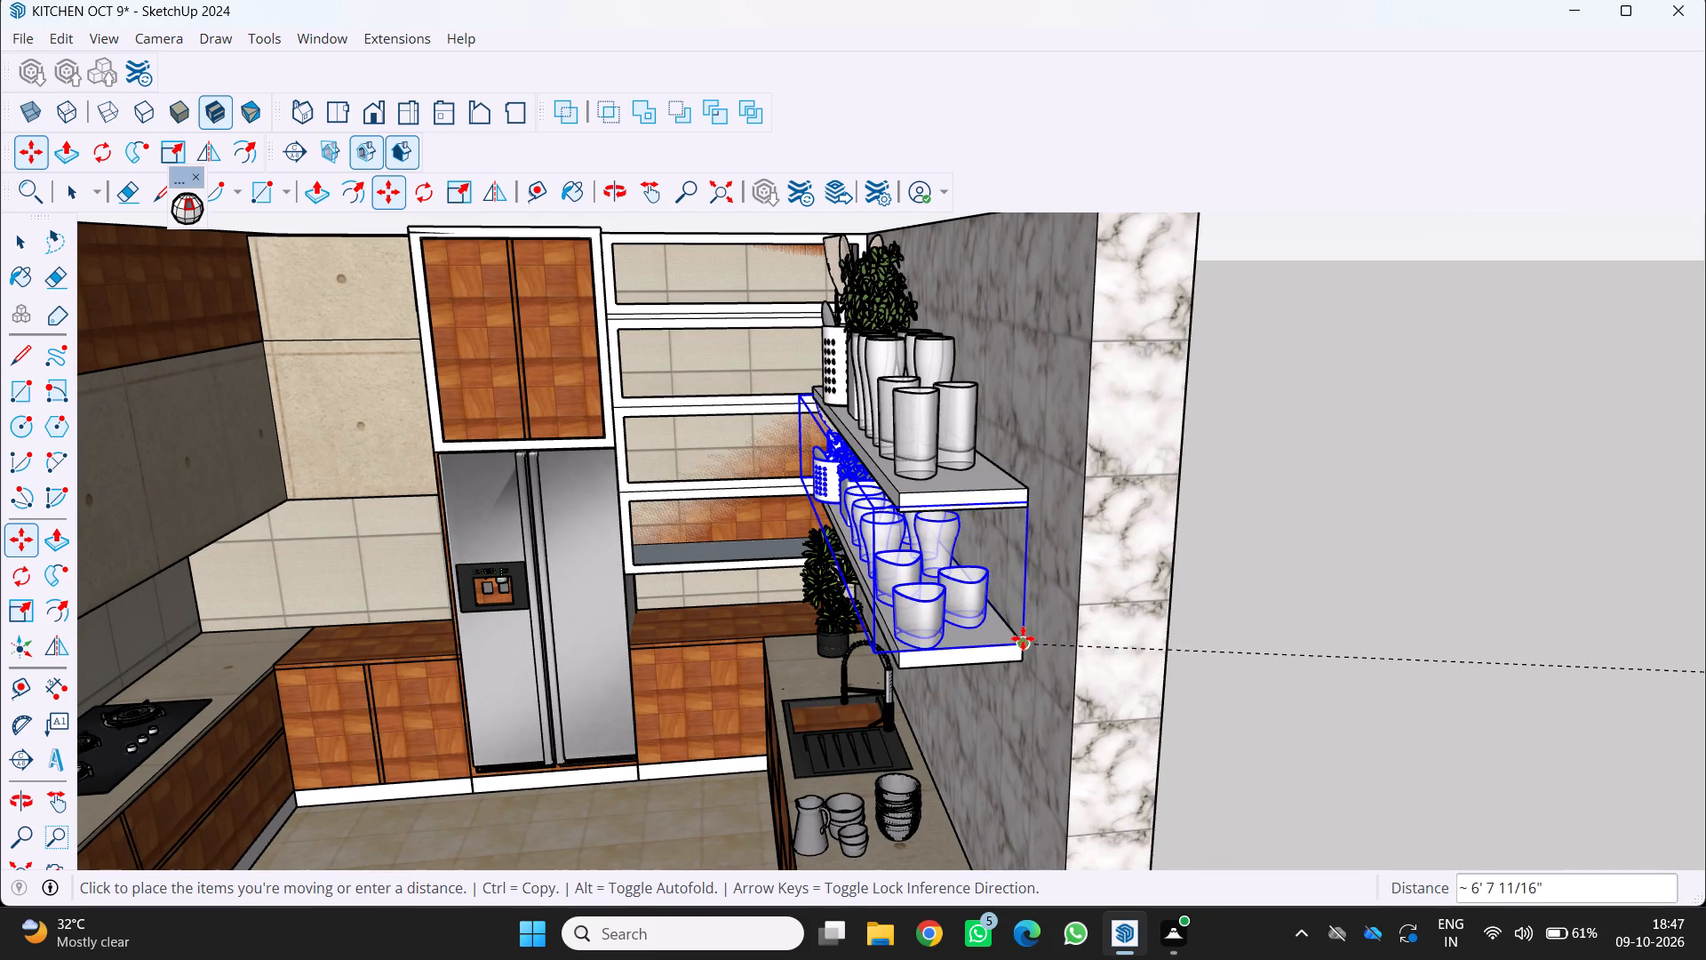
click(1017, 630)
key(space)
key(space)
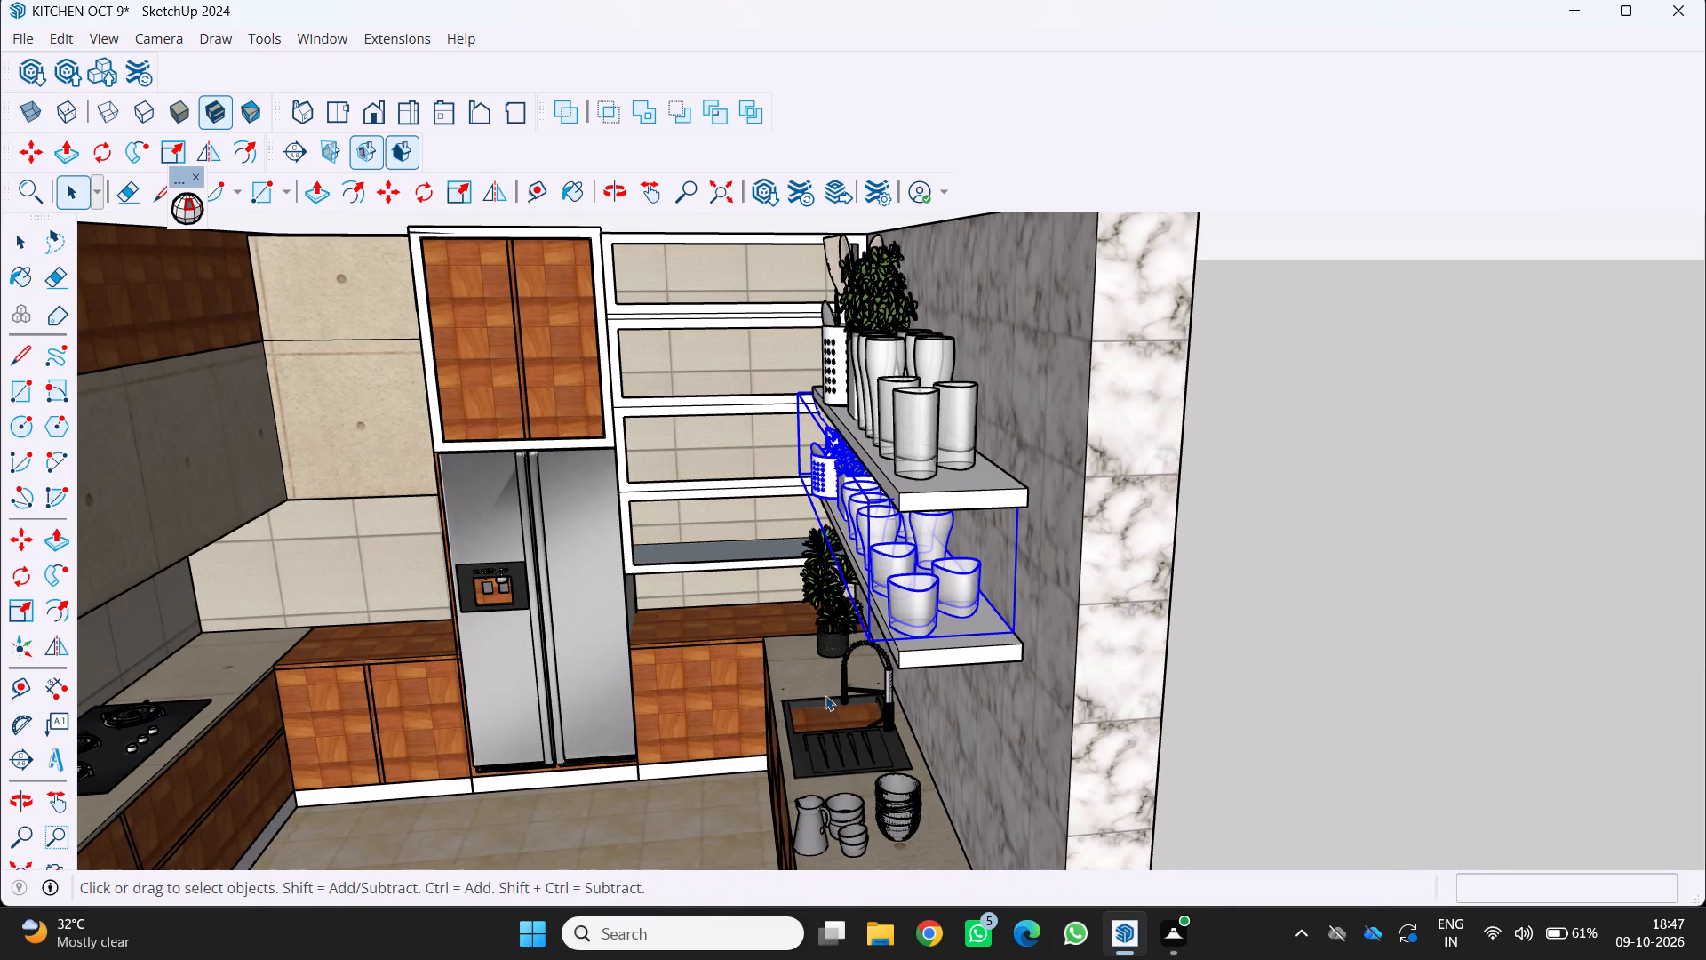
middle_drag(833, 664, 946, 724)
click(518, 765)
Examine both filled shelves on the marble wall and the whole furnished kitchen from above, inside and the open front.
scroll(779, 694, up, 2)
middle_drag(797, 693, 919, 705)
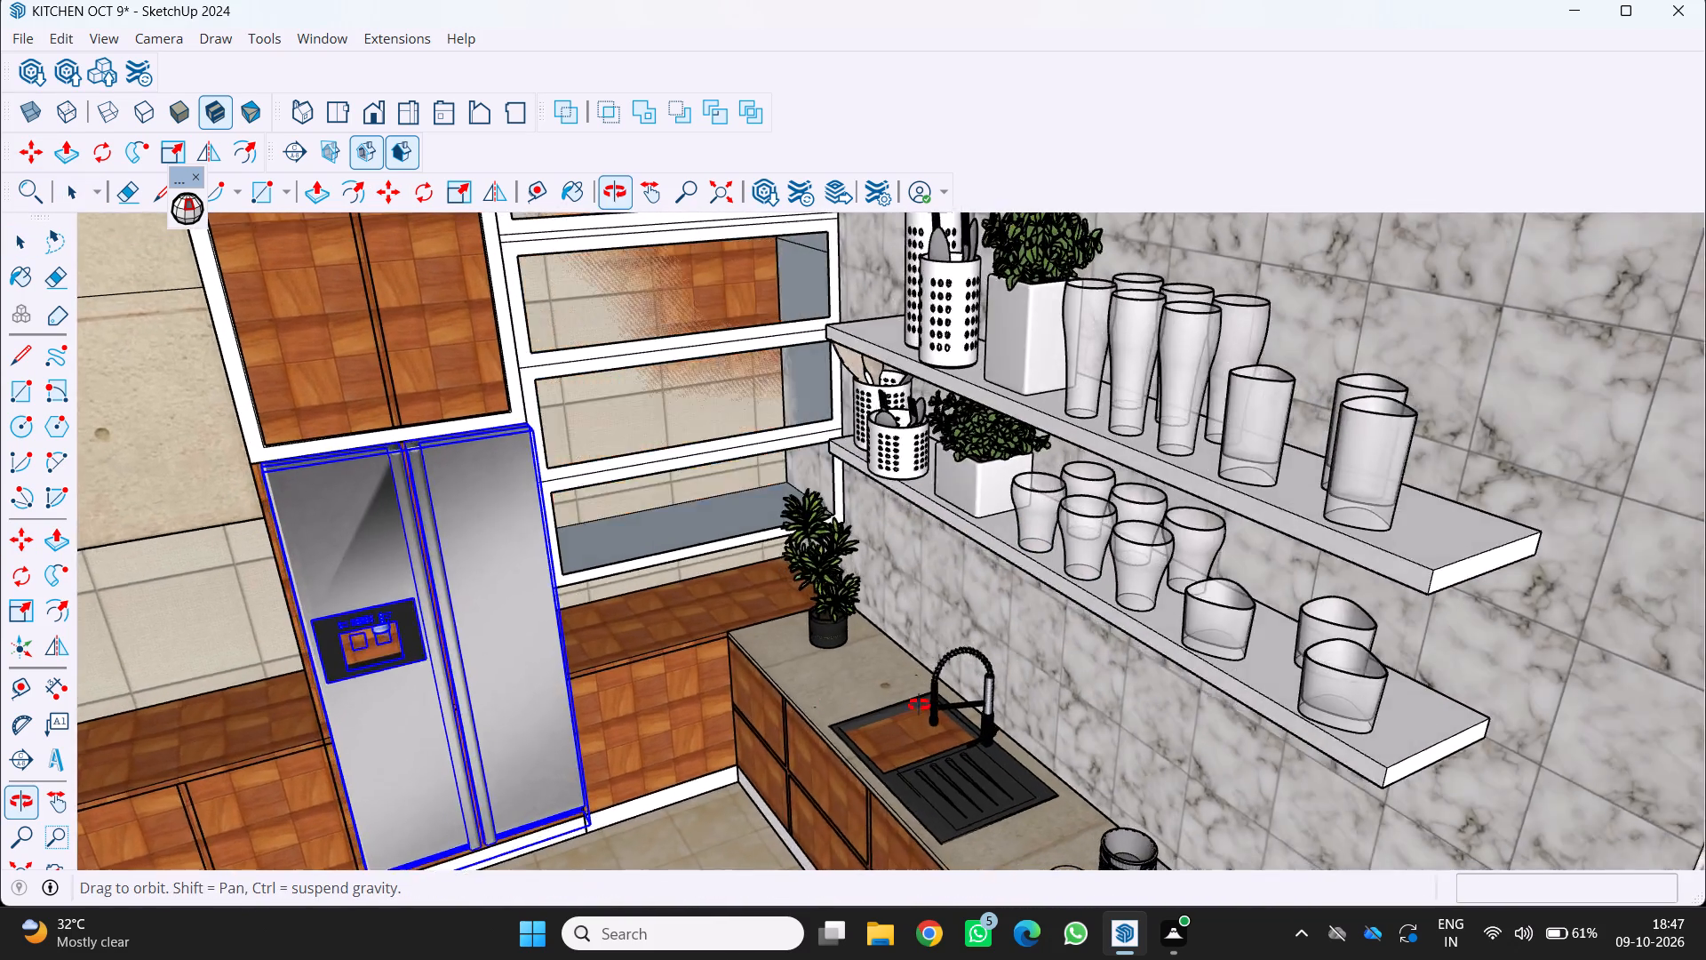
middle_drag(919, 705, 1088, 692)
middle_click(1088, 692)
scroll(1003, 632, down, 15)
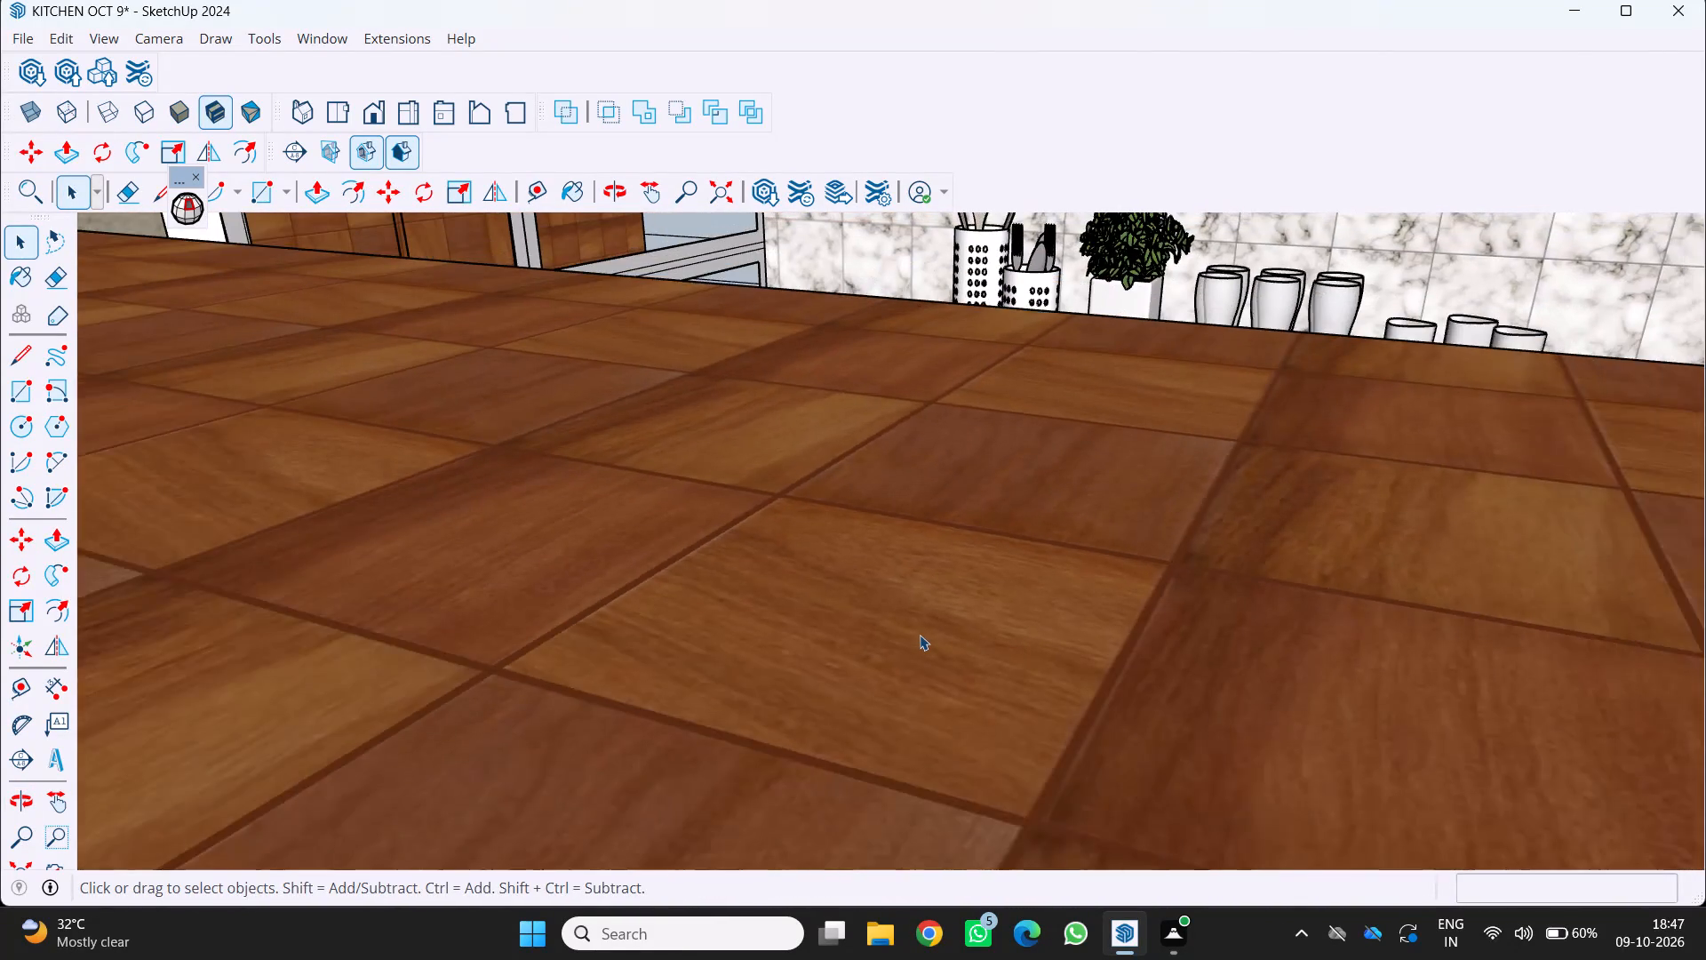
scroll(920, 635, down, 7)
middle_drag(926, 637, 774, 684)
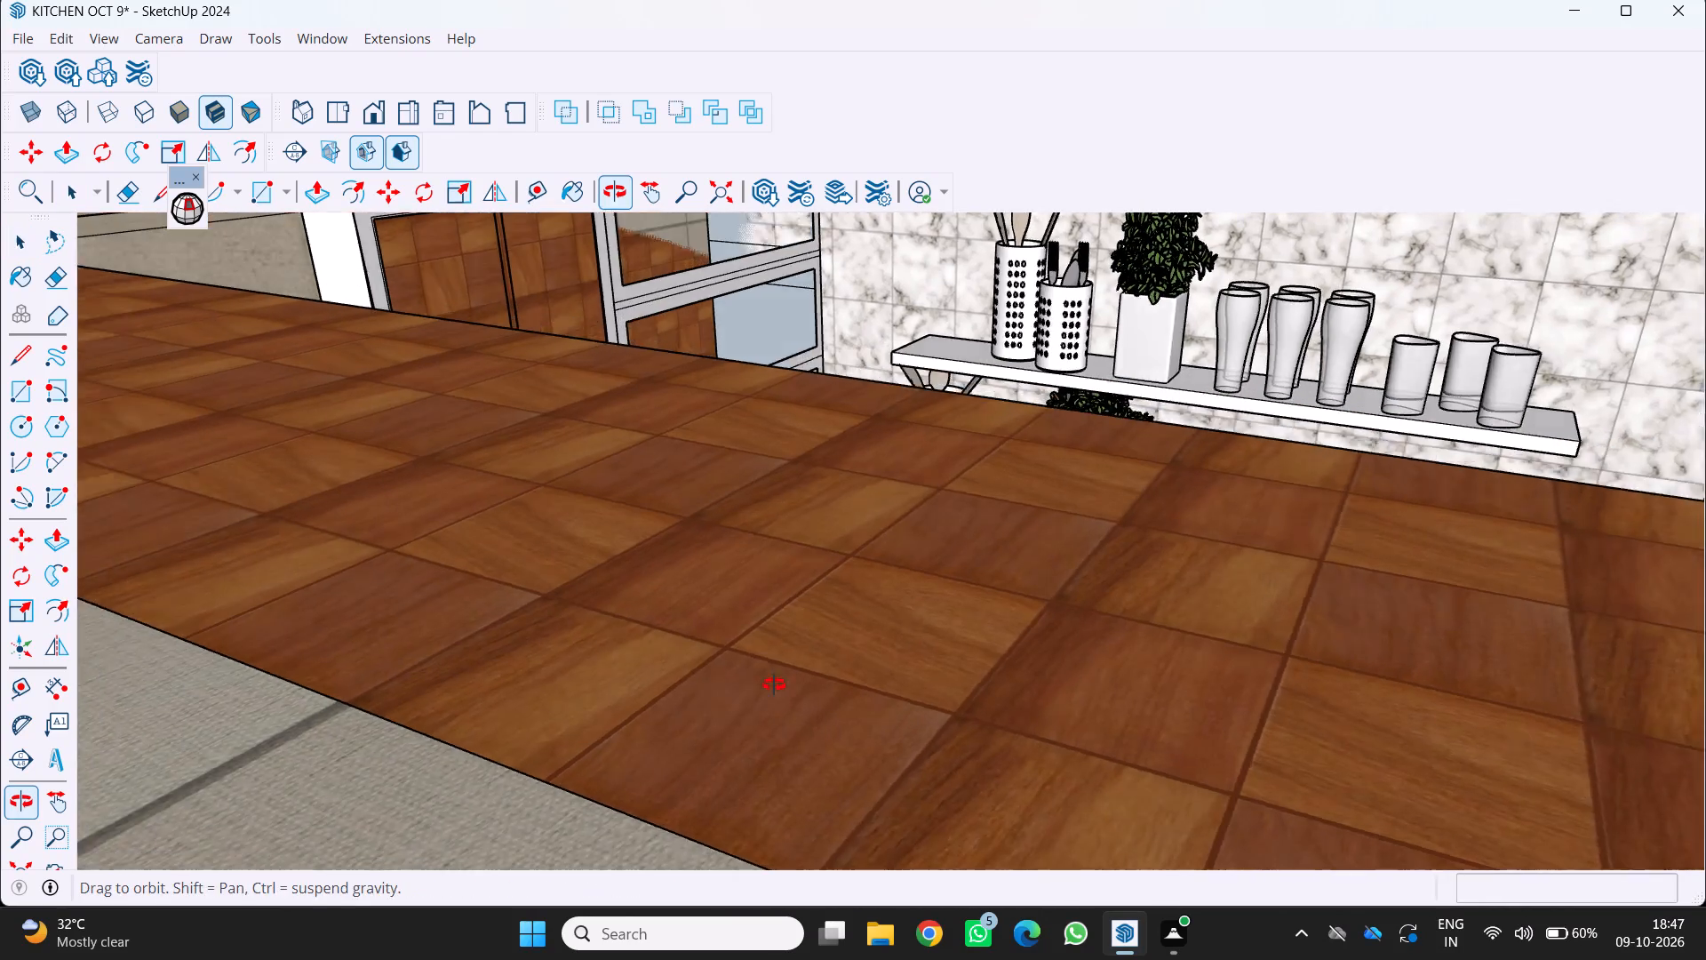
middle_drag(774, 684, 532, 700)
middle_click(526, 699)
scroll(527, 680, down, 12)
middle_drag(857, 625, 749, 583)
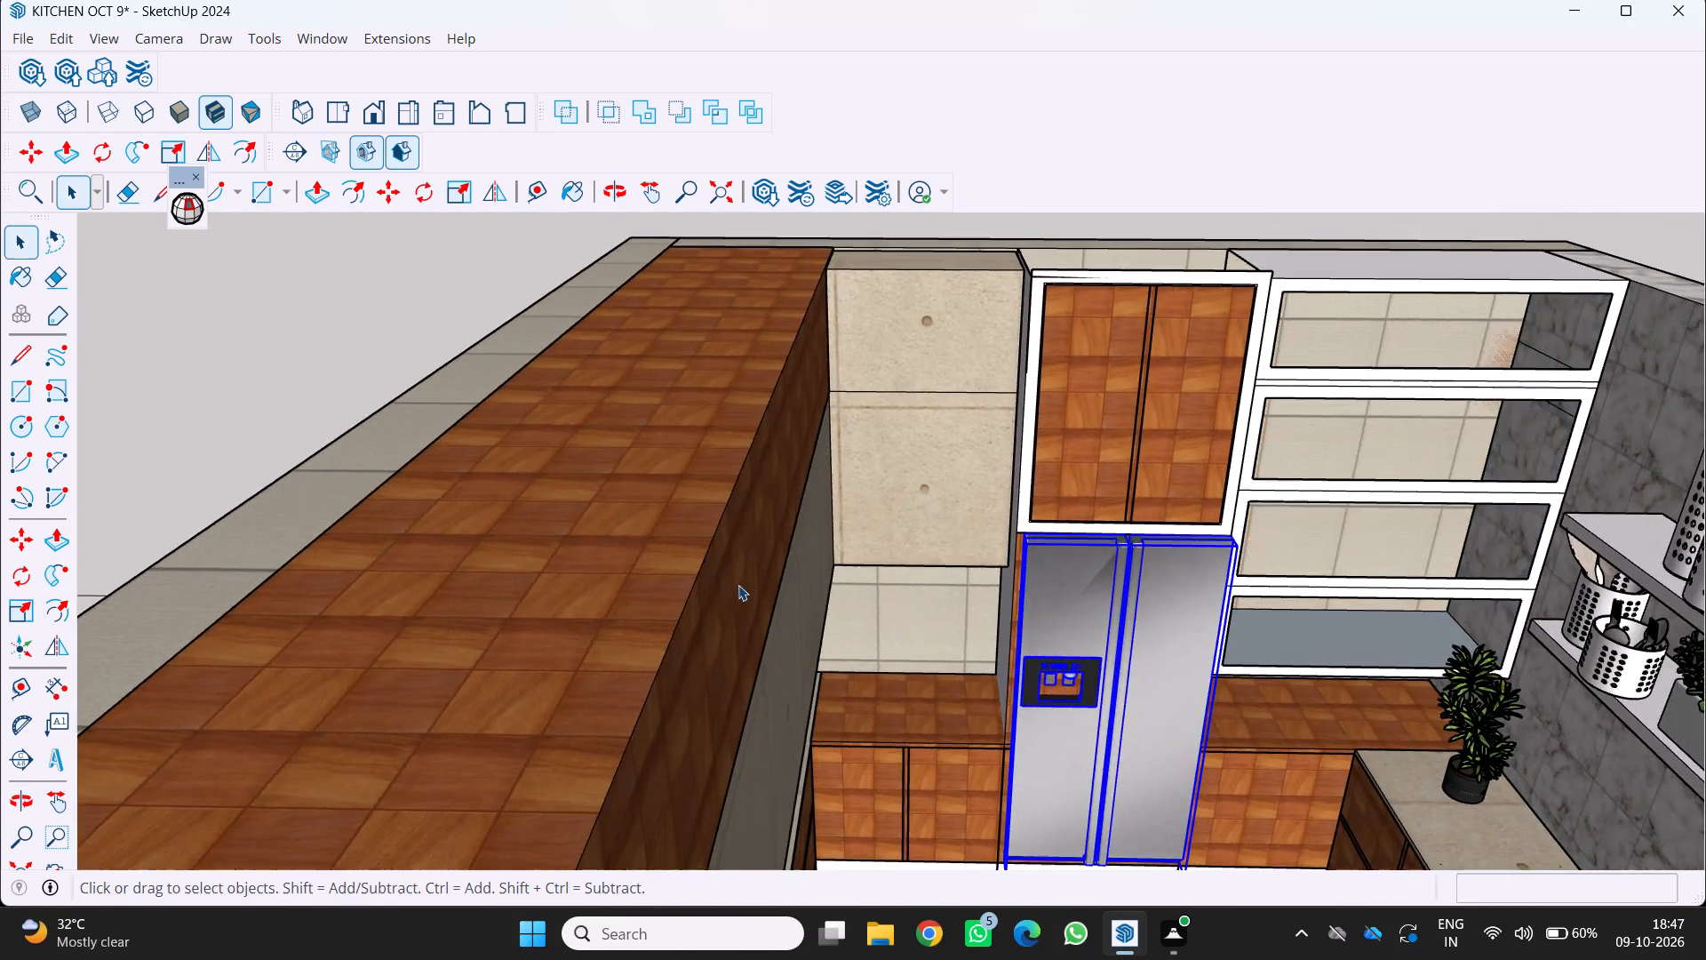
scroll(737, 587, down, 6)
middle_drag(853, 626, 748, 553)
scroll(728, 555, down, 5)
middle_drag(777, 572, 797, 581)
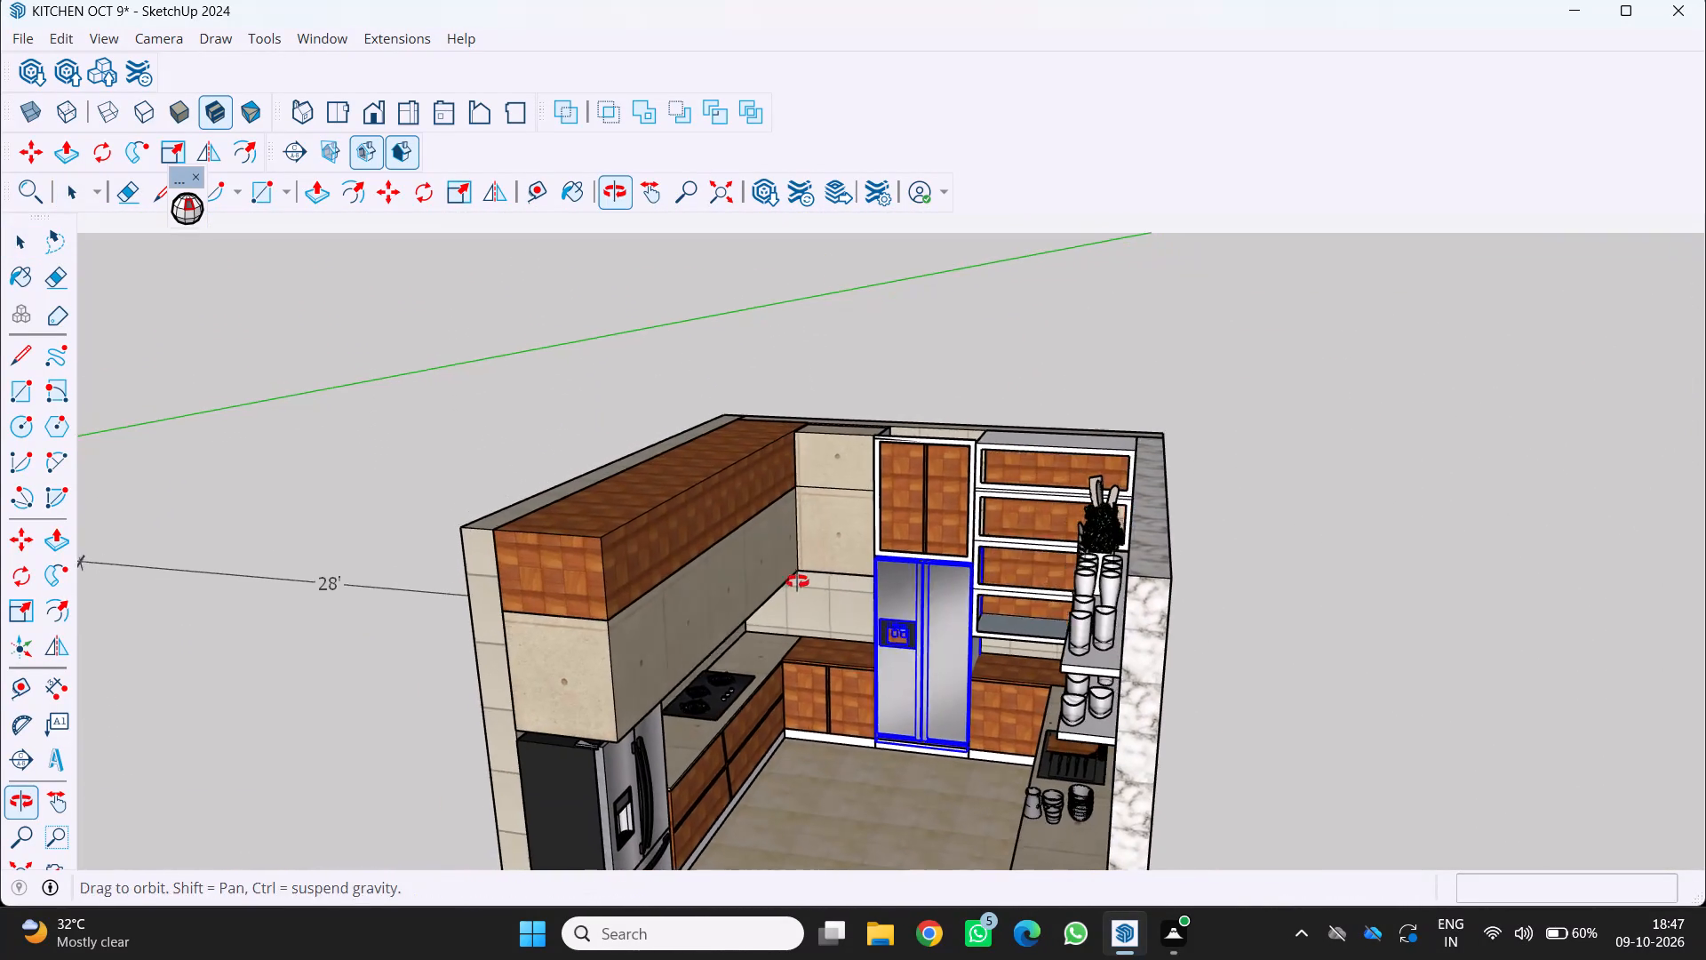
middle_drag(797, 581, 800, 581)
click(1172, 937)
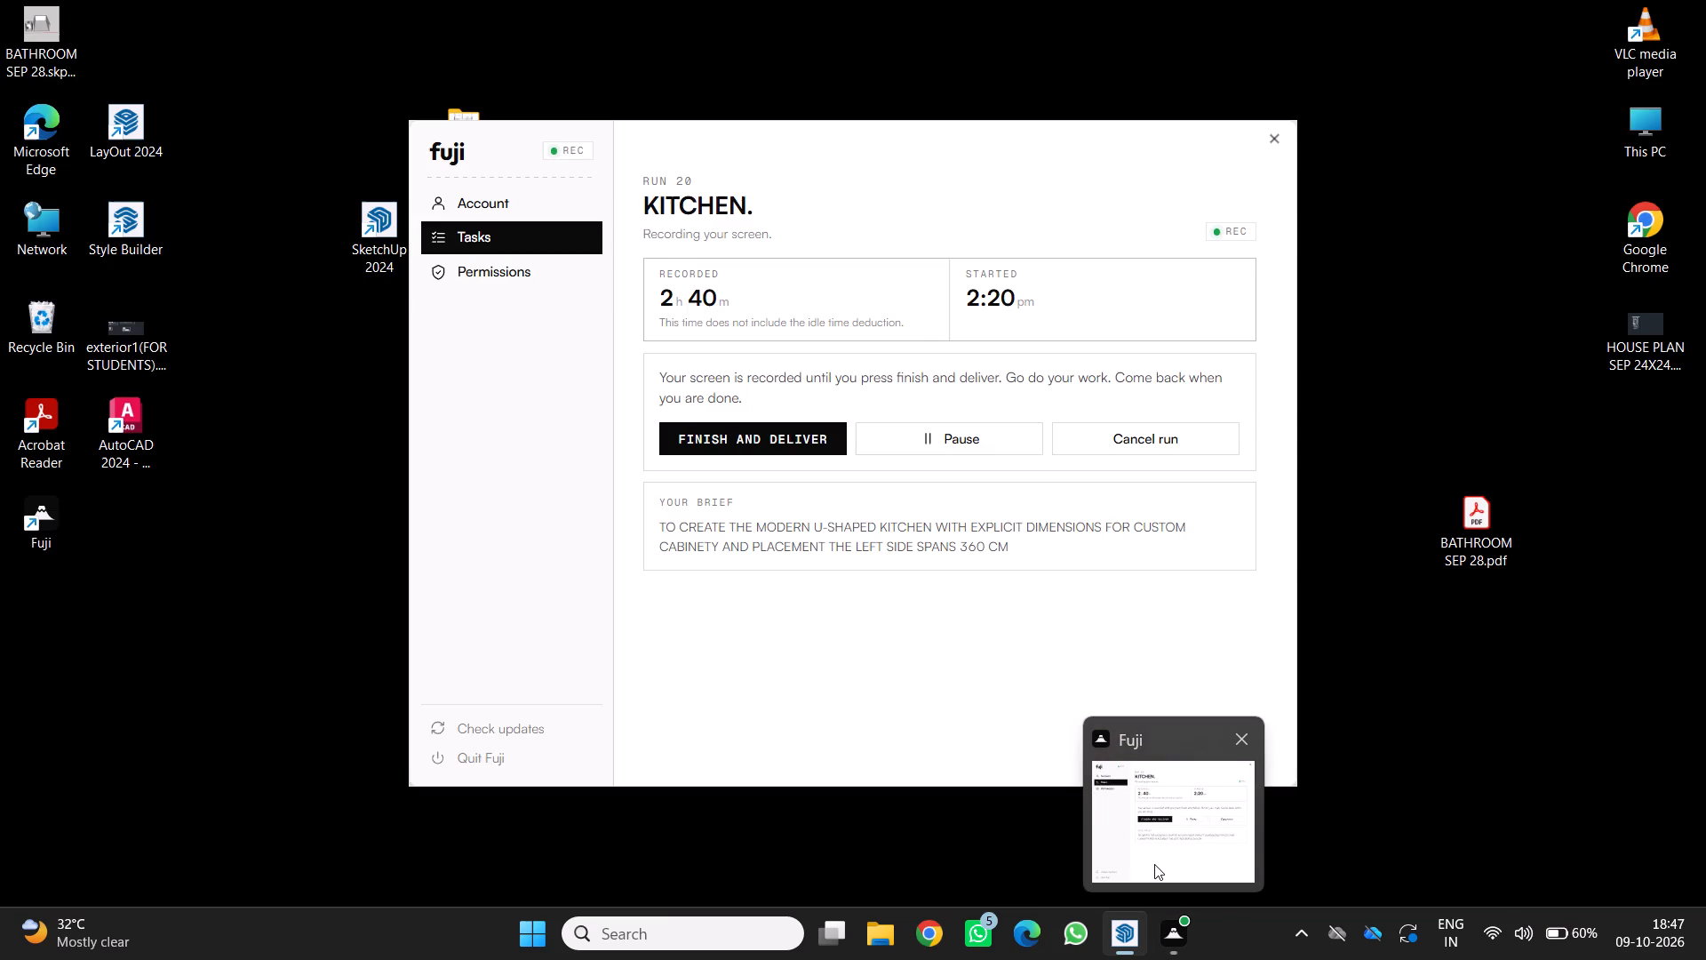
middle_drag(1009, 719, 1037, 732)
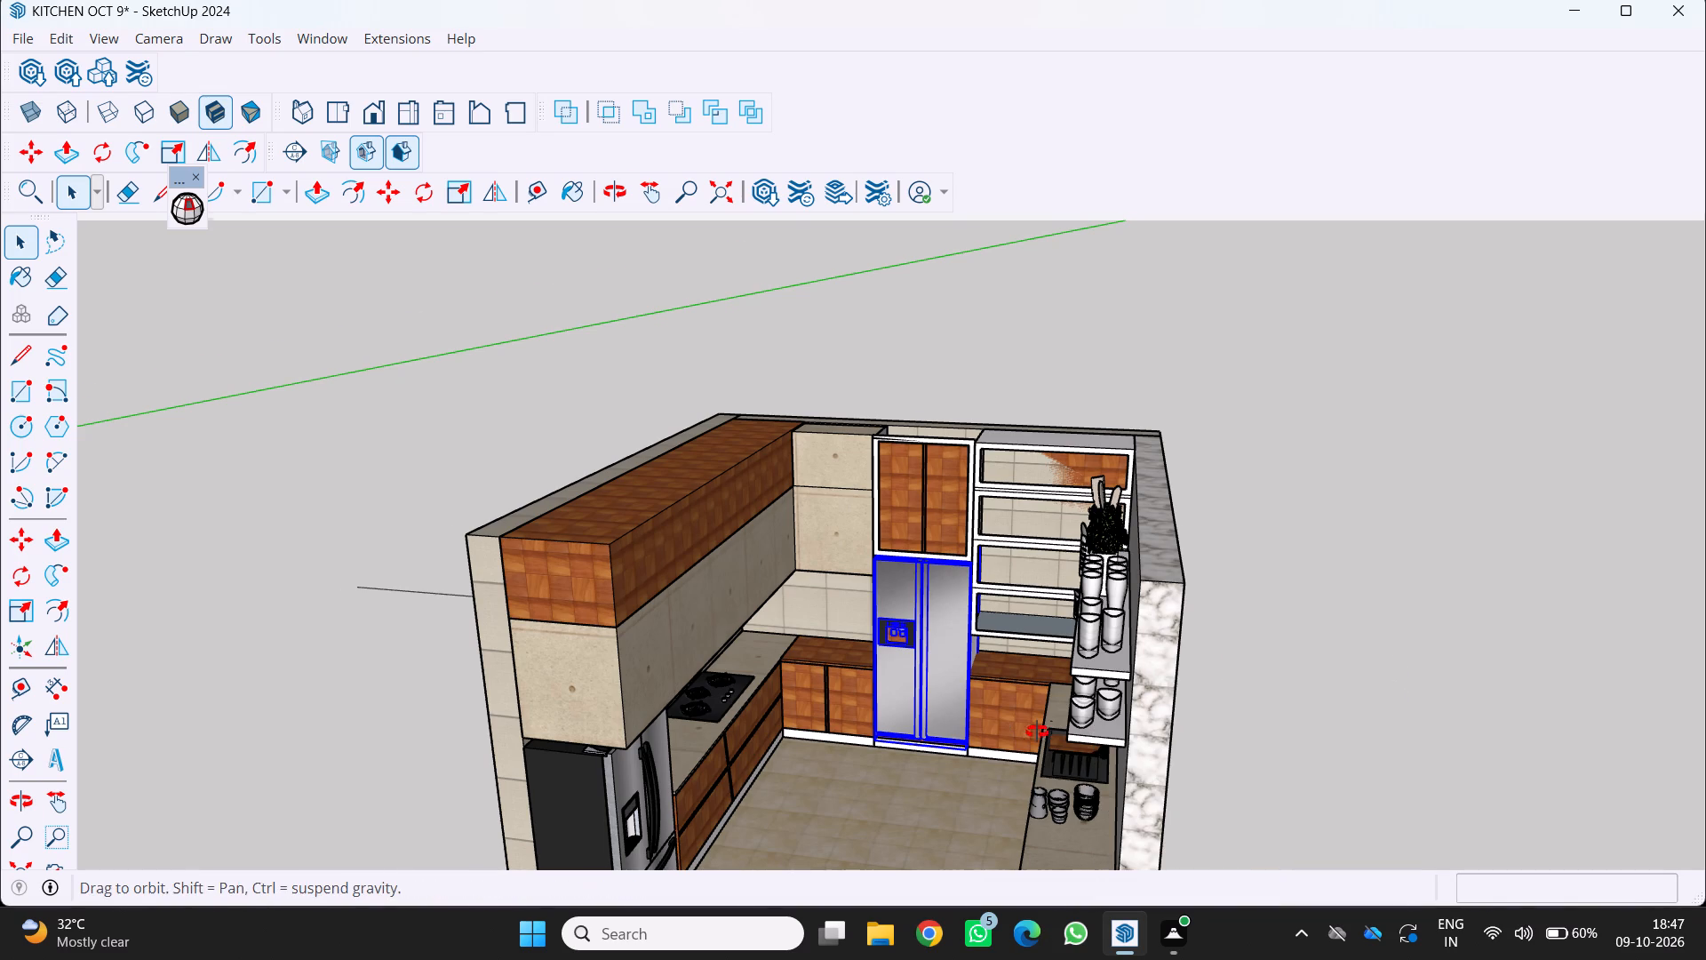
middle_drag(1037, 732, 1085, 756)
key(Escape)
middle_drag(945, 748, 1010, 795)
scroll(957, 757, up, 1)
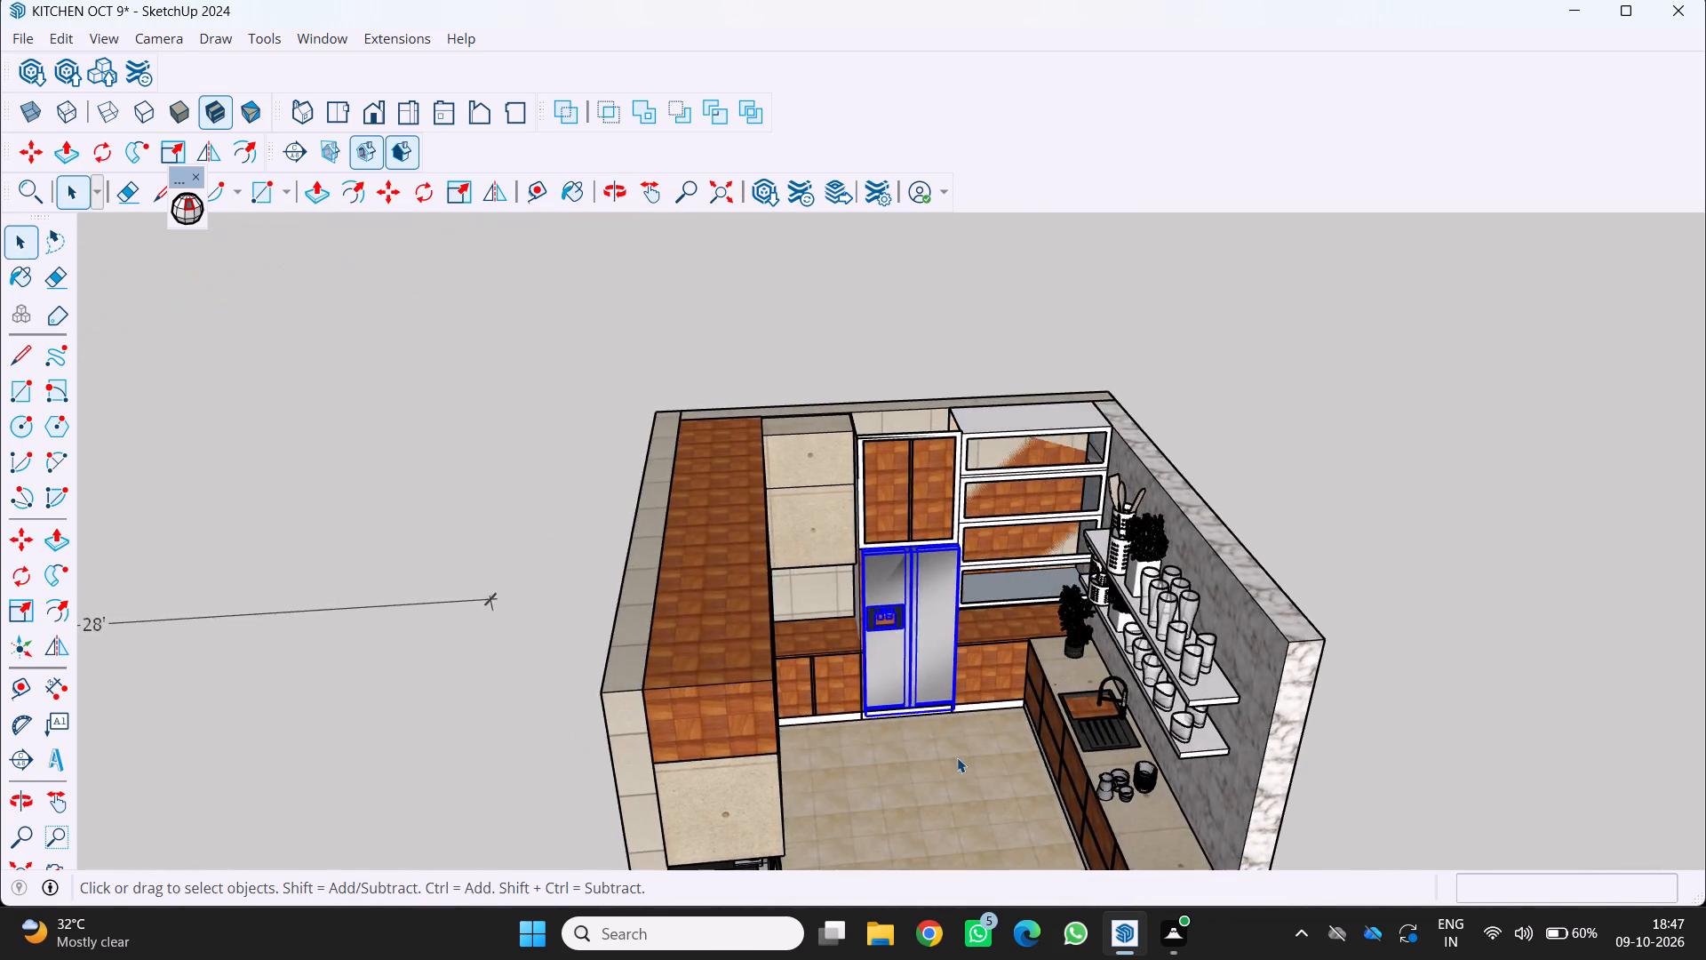
scroll(957, 757, up, 5)
middle_drag(944, 755, 789, 646)
middle_click(789, 646)
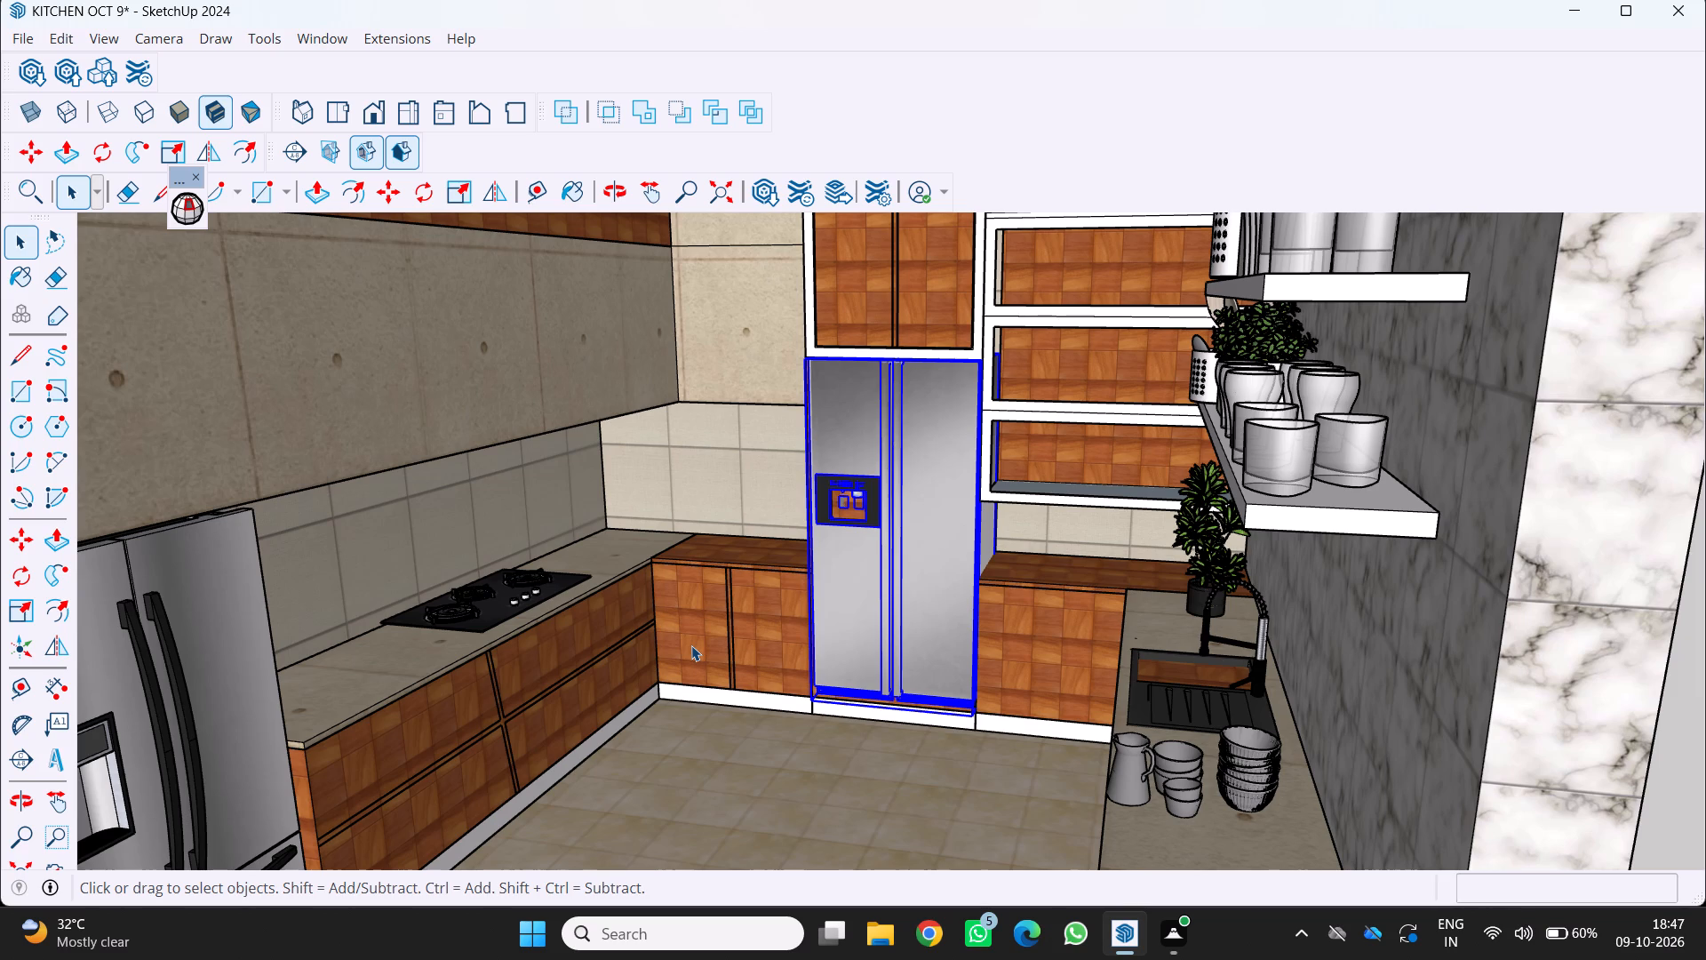
scroll(675, 689, down, 3)
middle_drag(673, 730, 721, 761)
scroll(674, 656, down, 3)
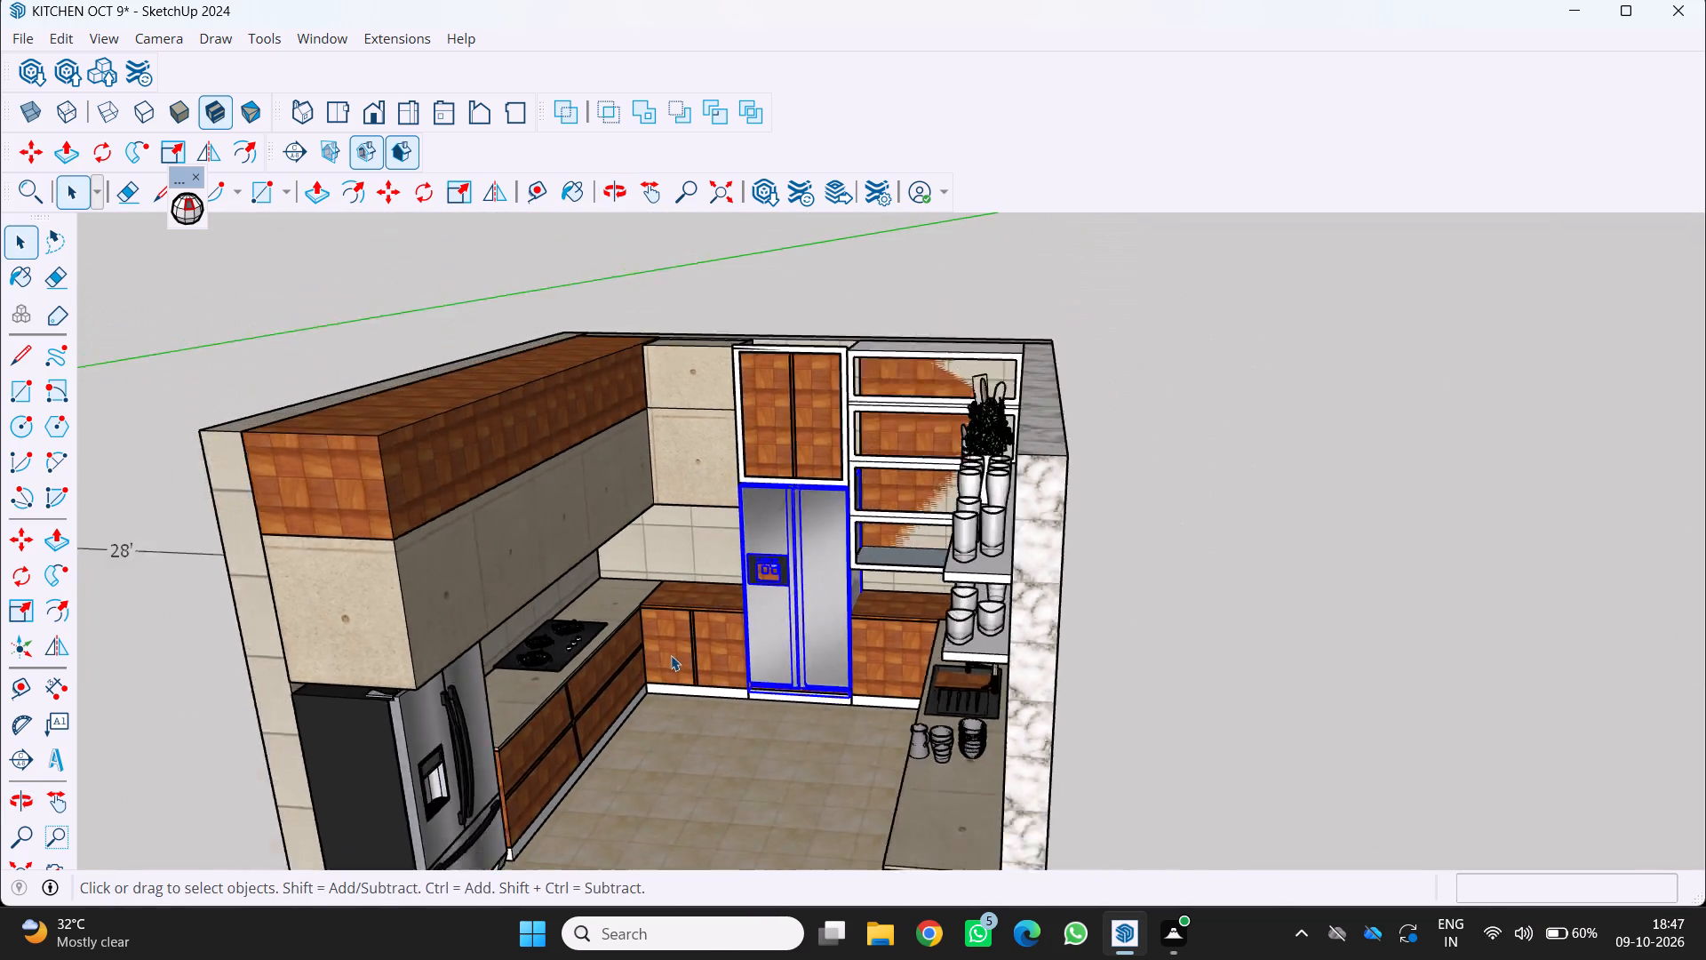
scroll(671, 655, down, 1)
middle_drag(664, 647, 782, 554)
middle_click(782, 554)
scroll(799, 586, down, 3)
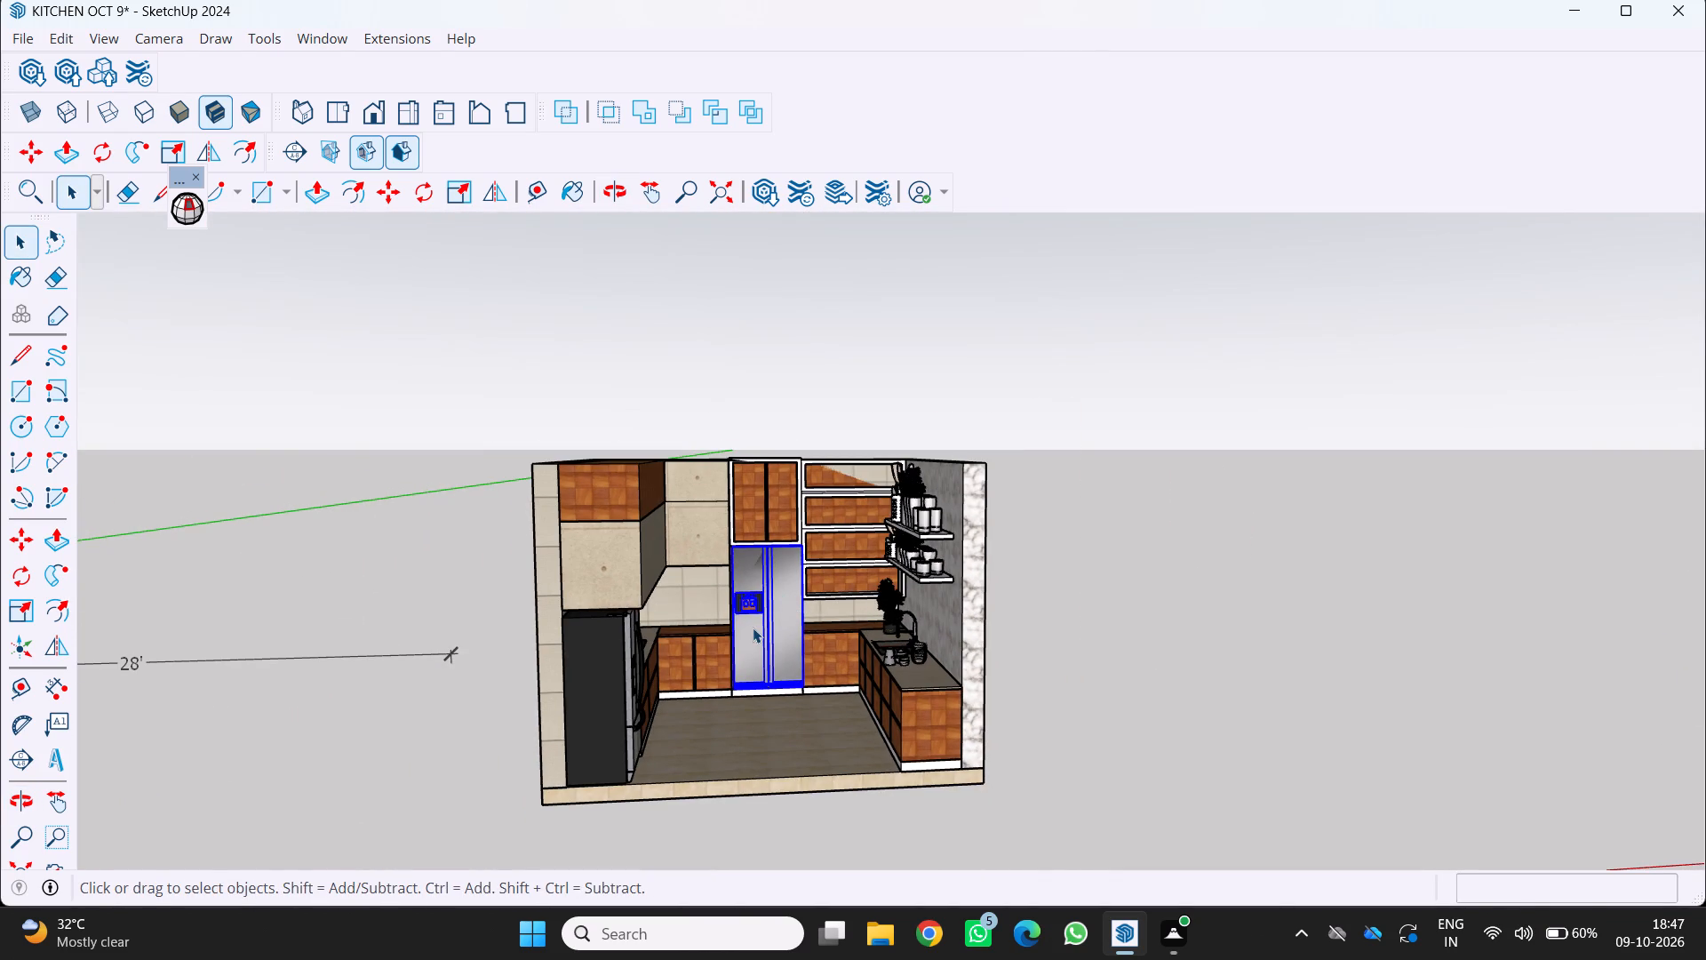
Inspect the kitchen from above and the open front, closing in on the countertop around the gas hob.
scroll(786, 721, up, 2)
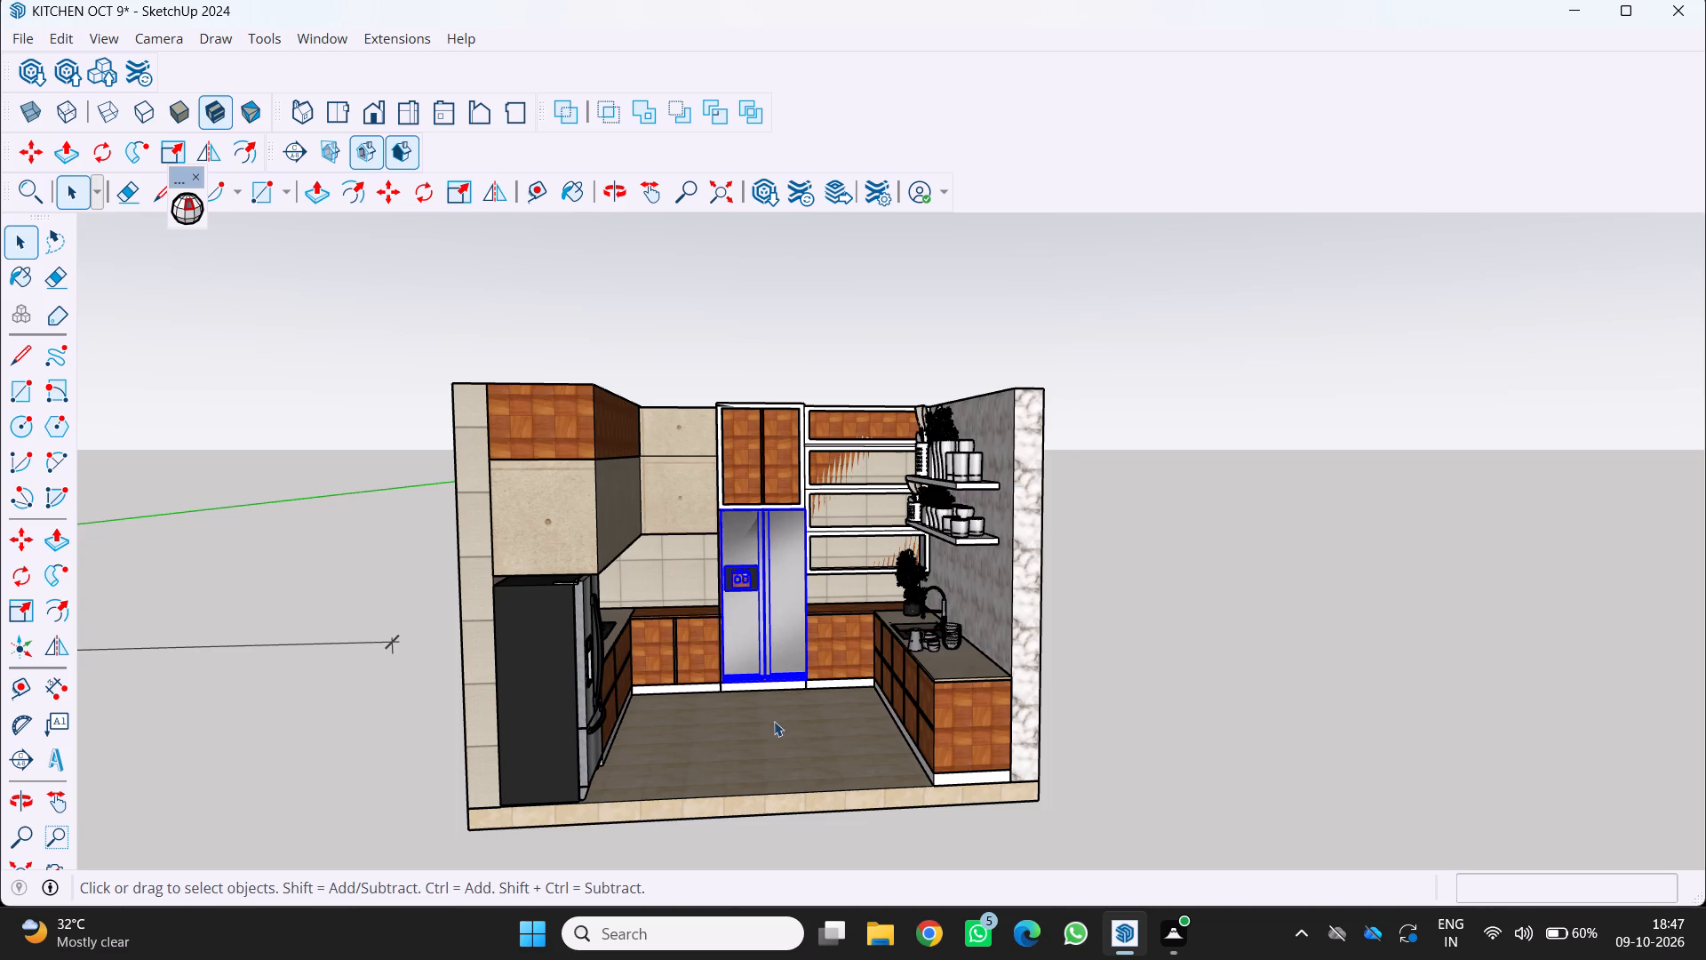
middle_drag(737, 740, 642, 951)
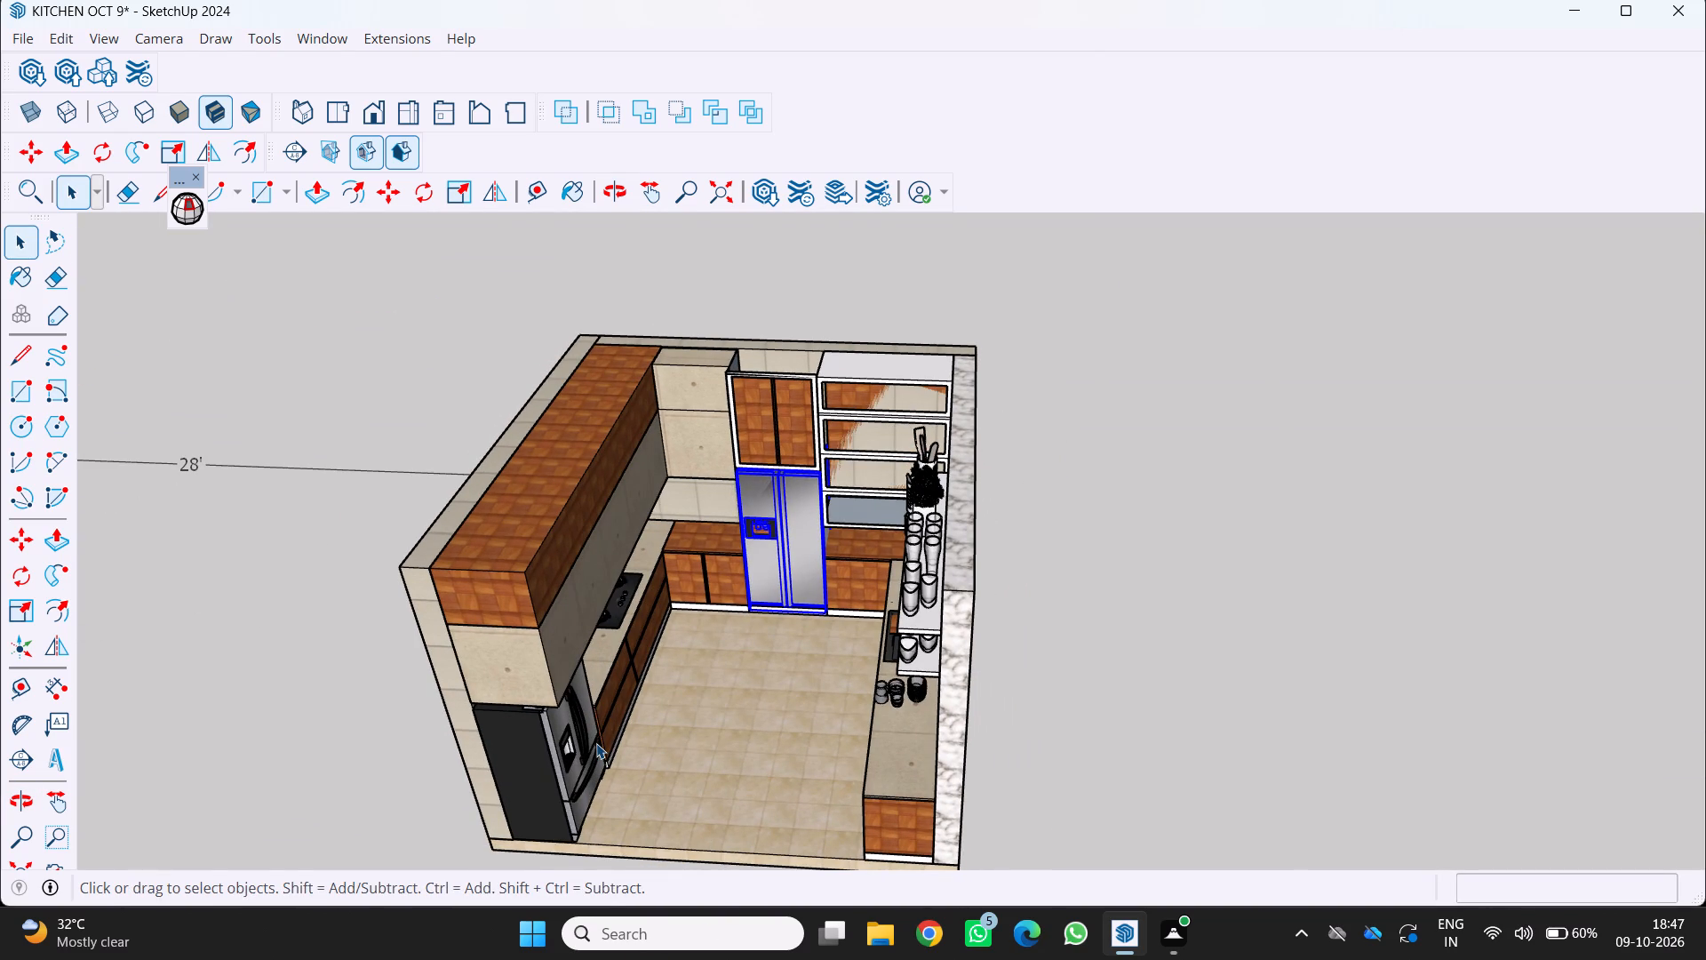
middle_drag(618, 789, 514, 733)
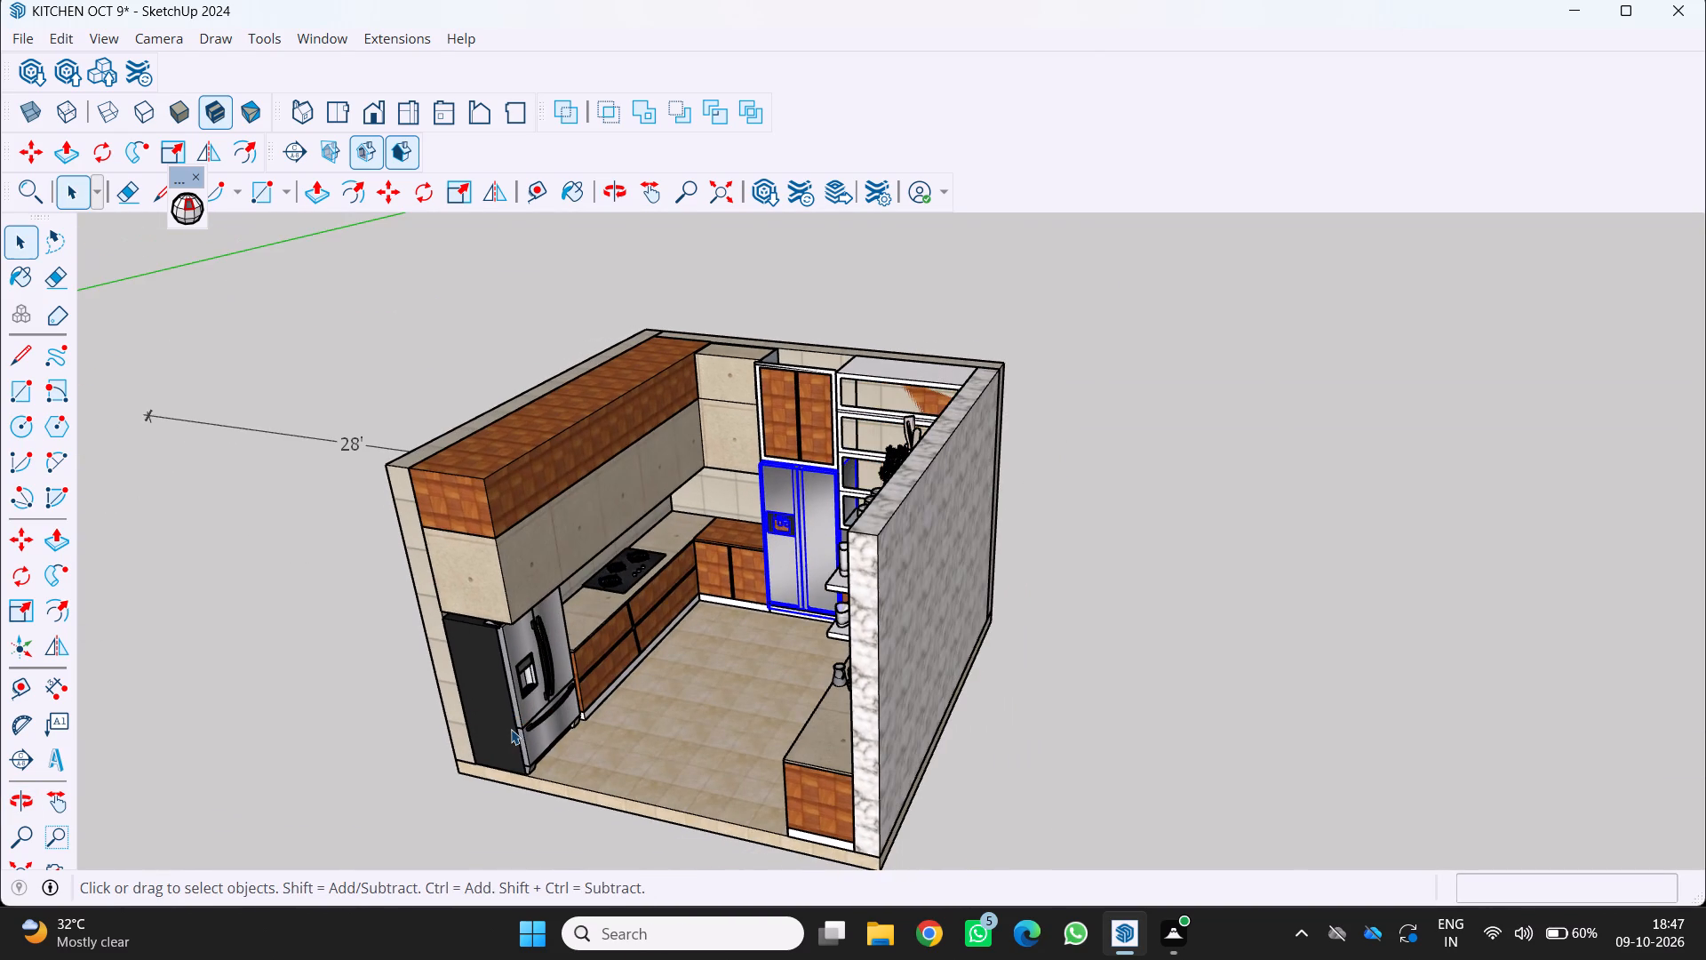
scroll(678, 706, up, 1)
middle_drag(675, 703, 701, 655)
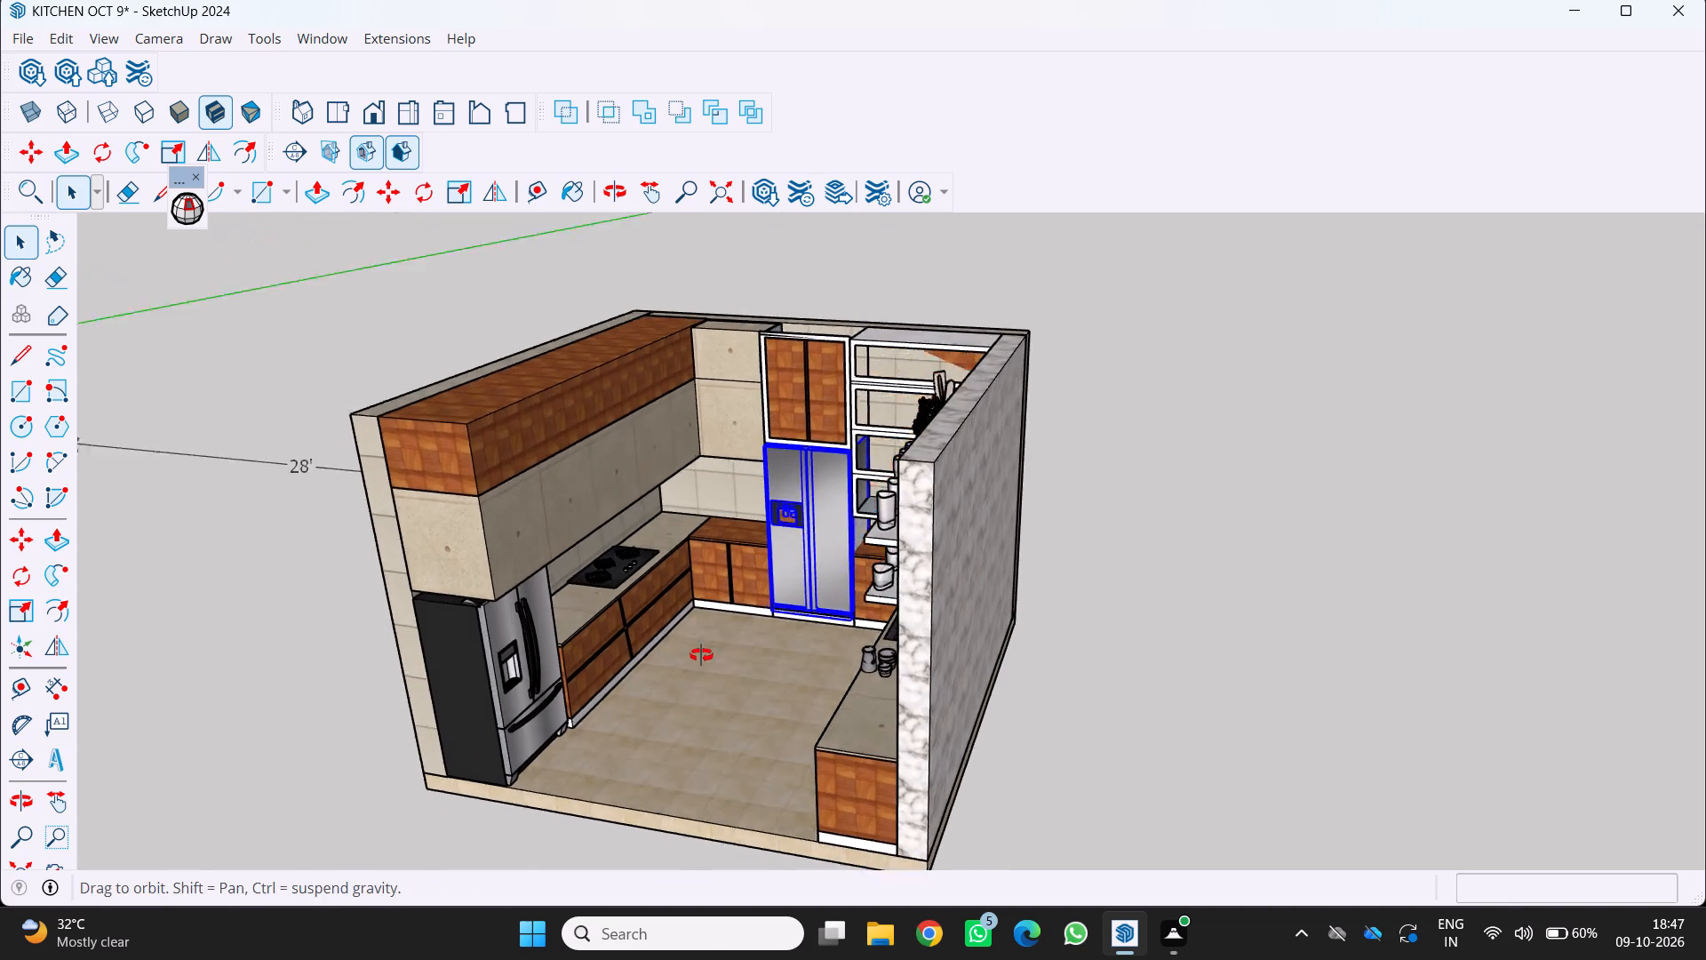
middle_drag(701, 655, 702, 654)
scroll(653, 617, up, 11)
middle_drag(584, 570, 482, 614)
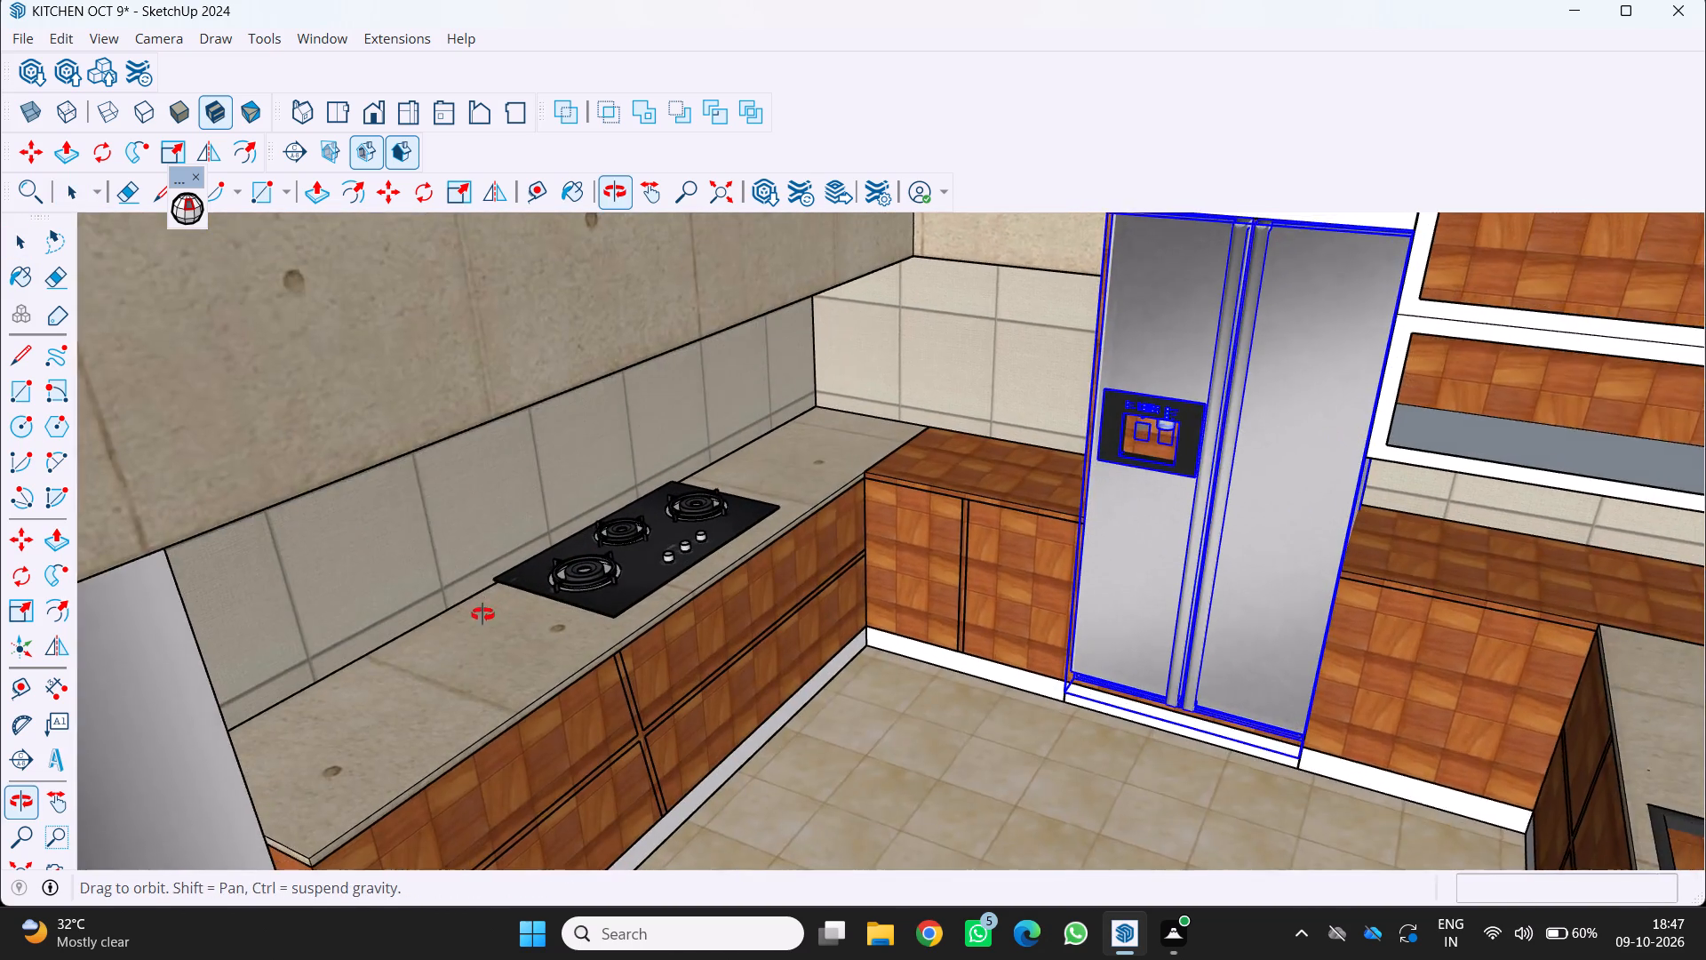
middle_drag(482, 614, 419, 628)
scroll(313, 658, up, 2)
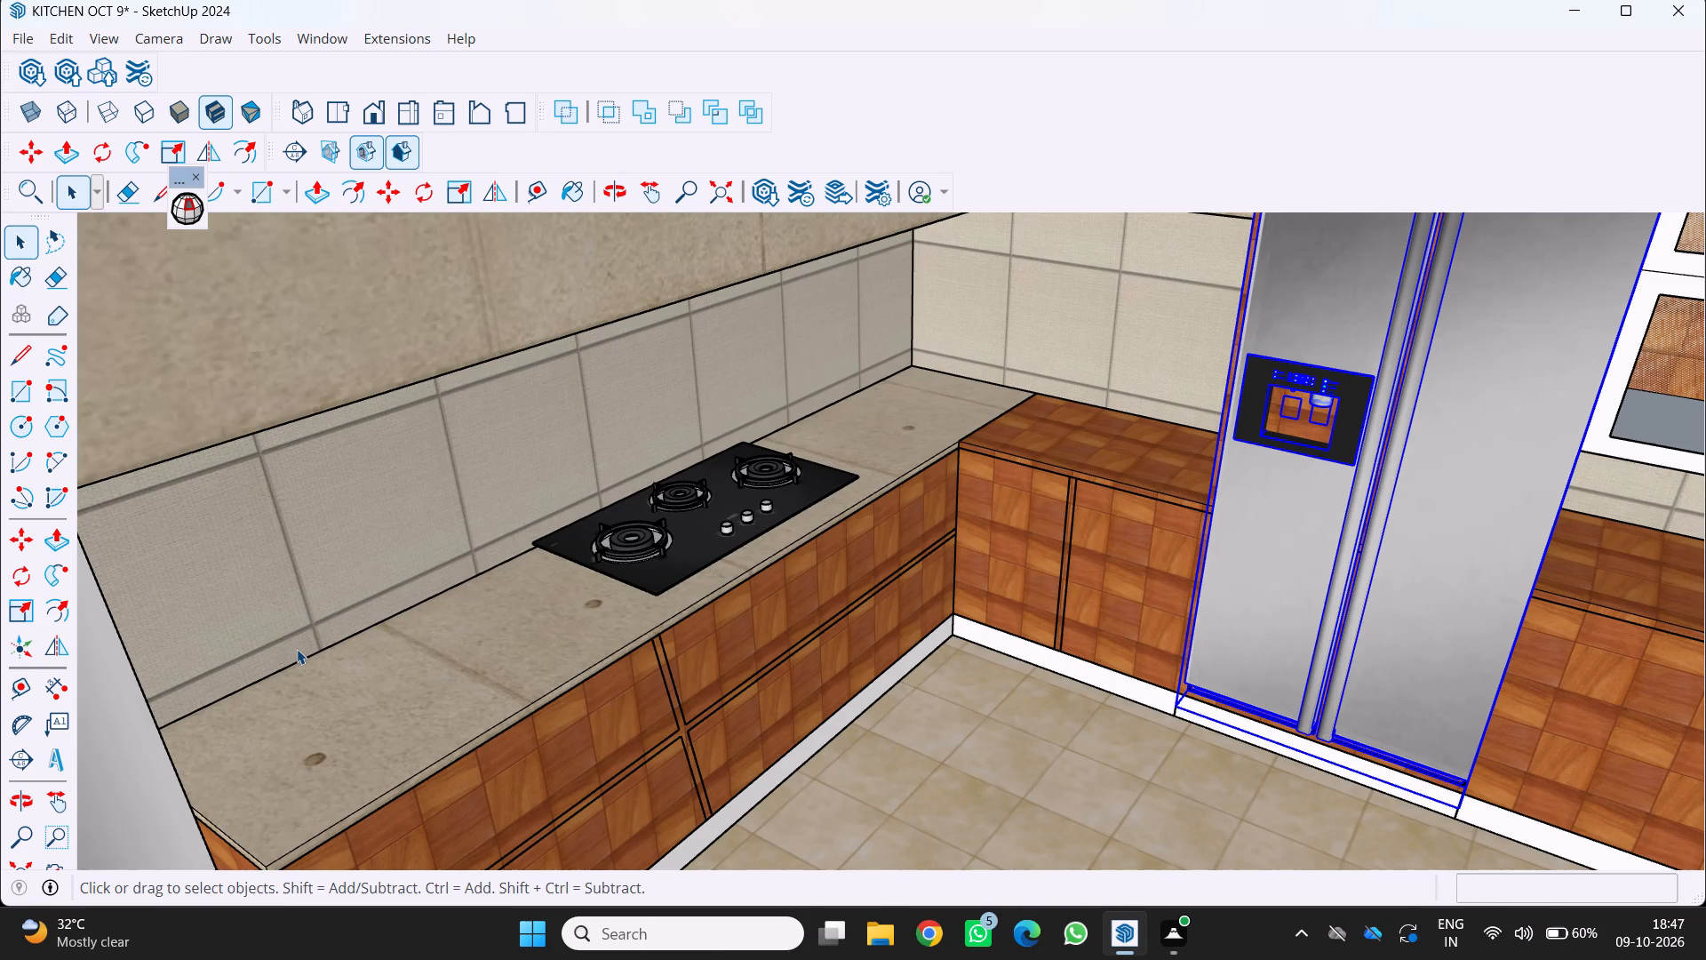
Examine the hob countertop, the built-in fridge wall and the marble-wall shelves from above and through the kitchen's open front.
scroll(371, 692, down, 2)
middle_drag(474, 639, 565, 676)
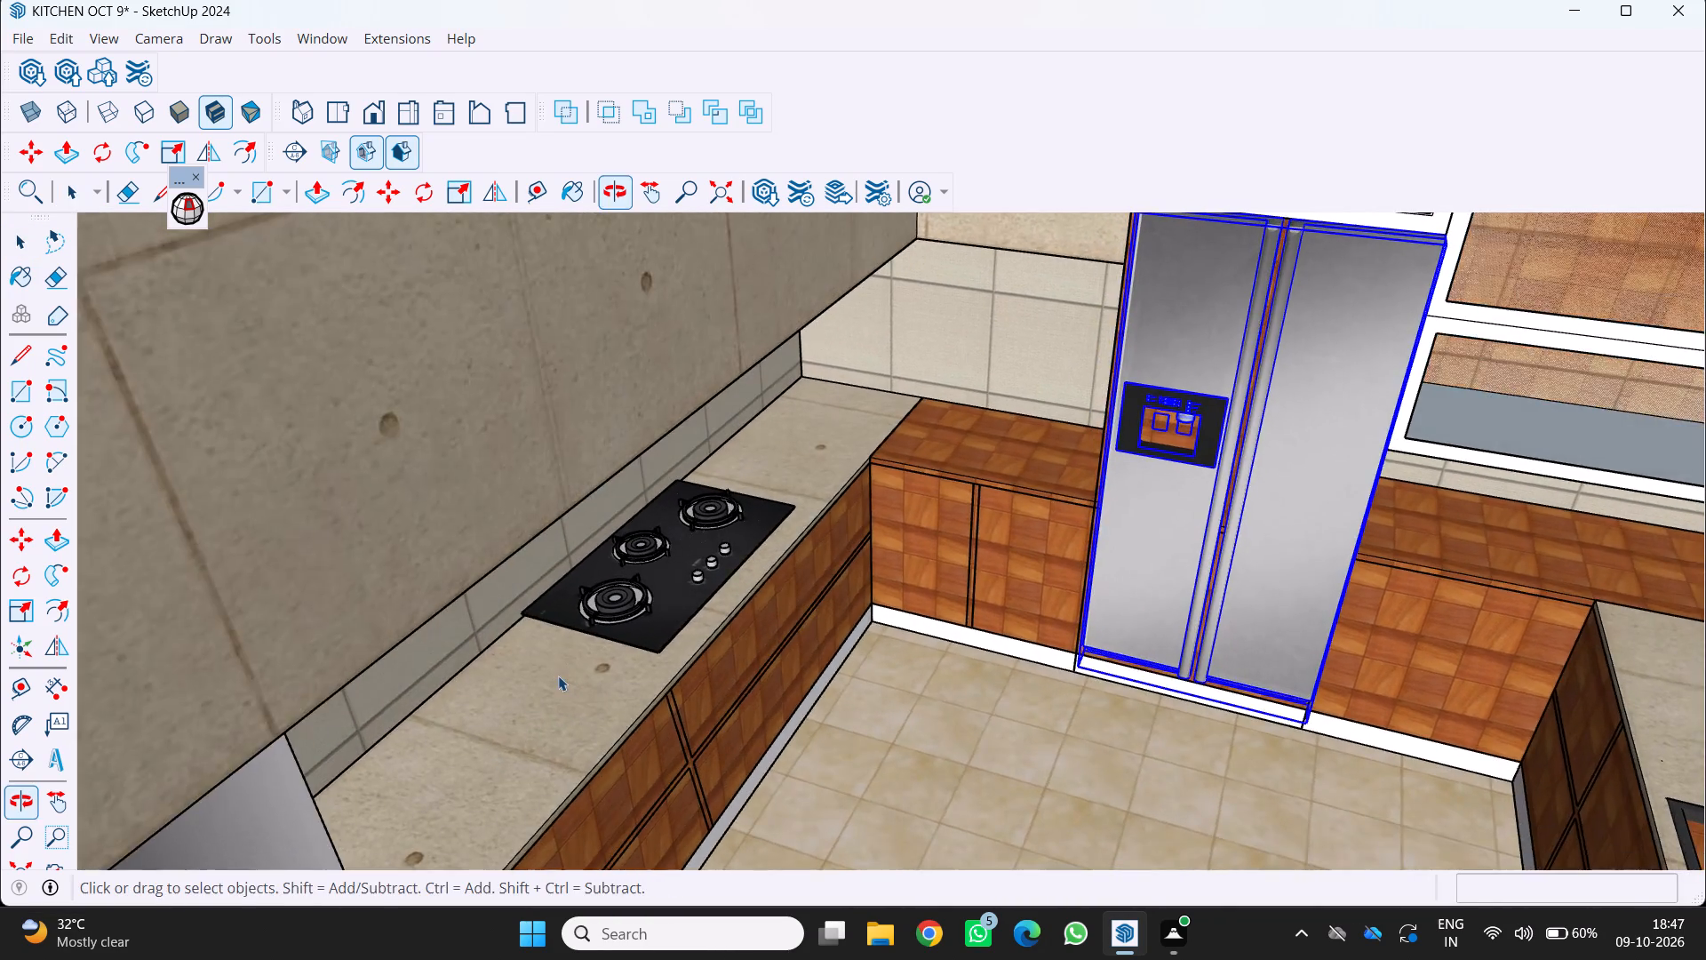
scroll(556, 675, down, 3)
middle_drag(537, 670, 499, 551)
middle_click(499, 551)
scroll(526, 564, down, 4)
middle_drag(539, 578, 606, 644)
middle_click(609, 648)
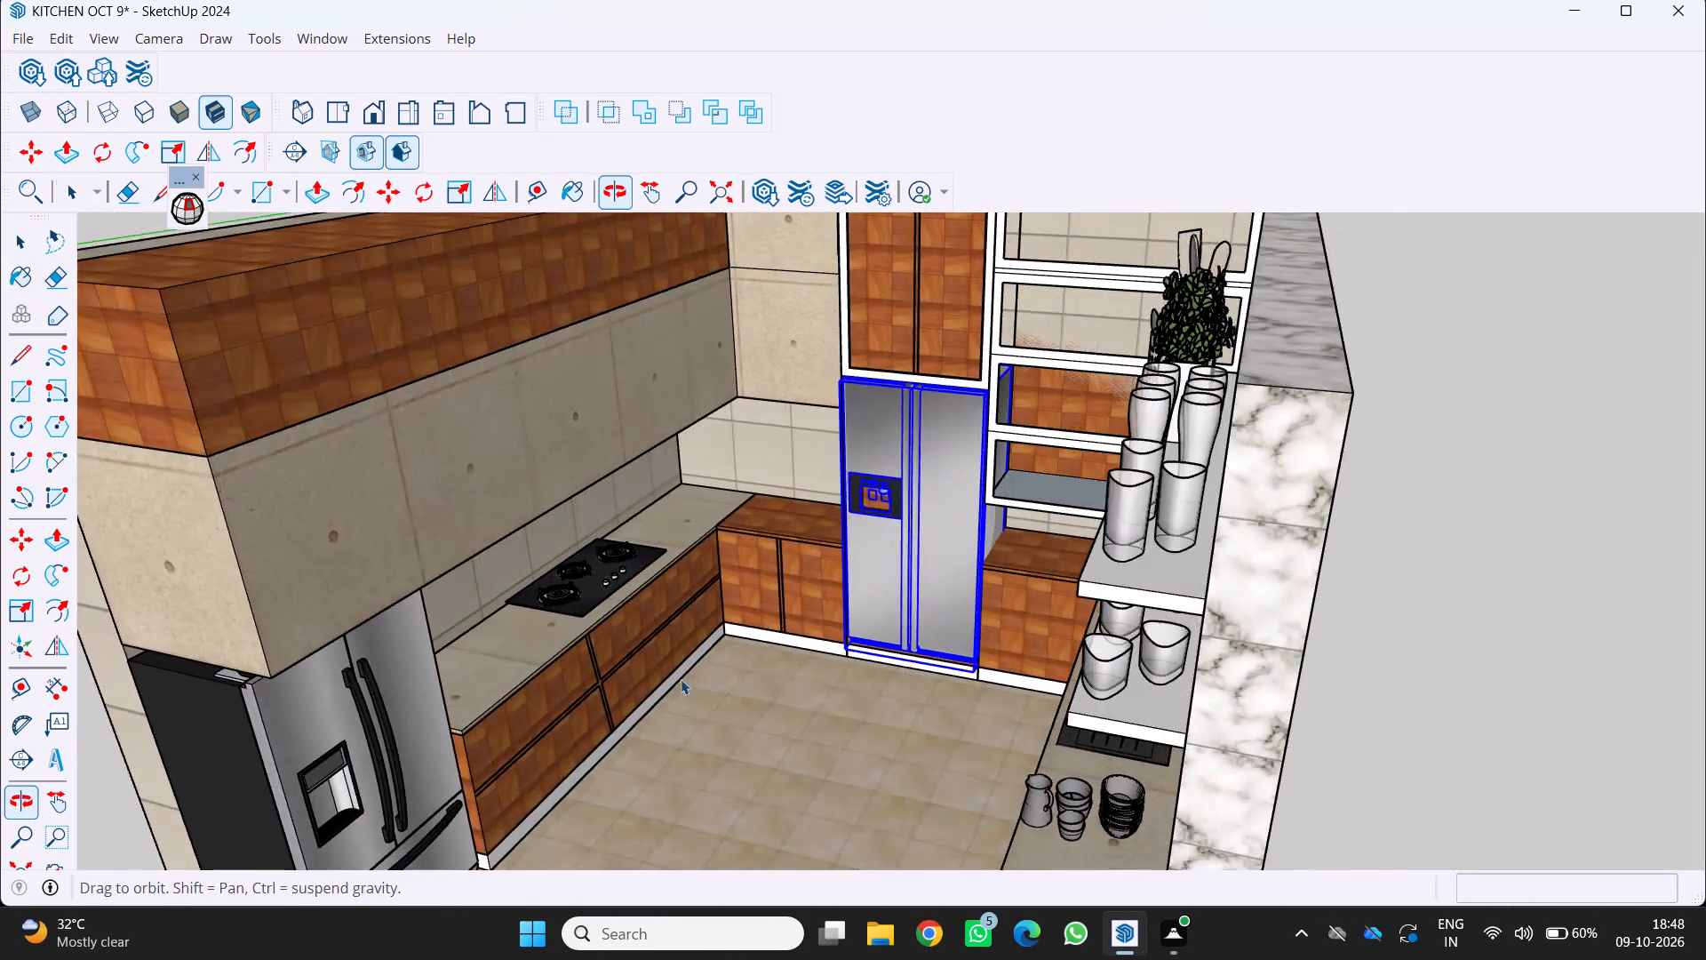
scroll(937, 631, up, 3)
middle_drag(856, 606, 934, 677)
scroll(929, 678, down, 3)
middle_drag(921, 676, 886, 643)
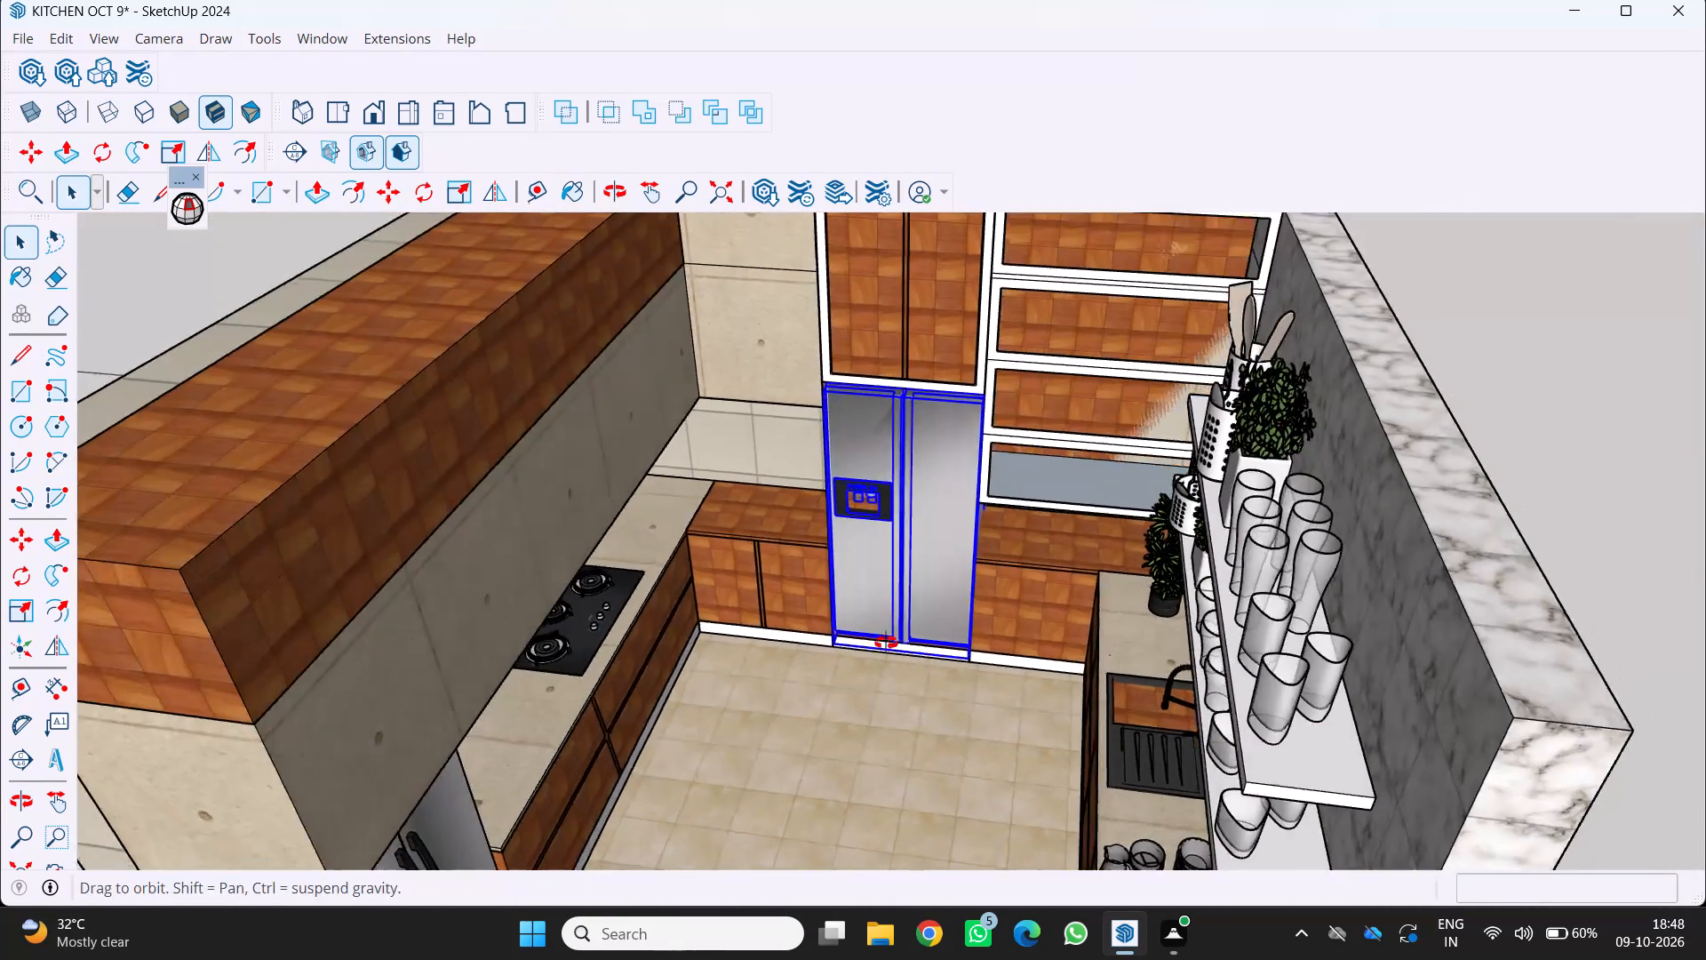
middle_drag(886, 643, 855, 602)
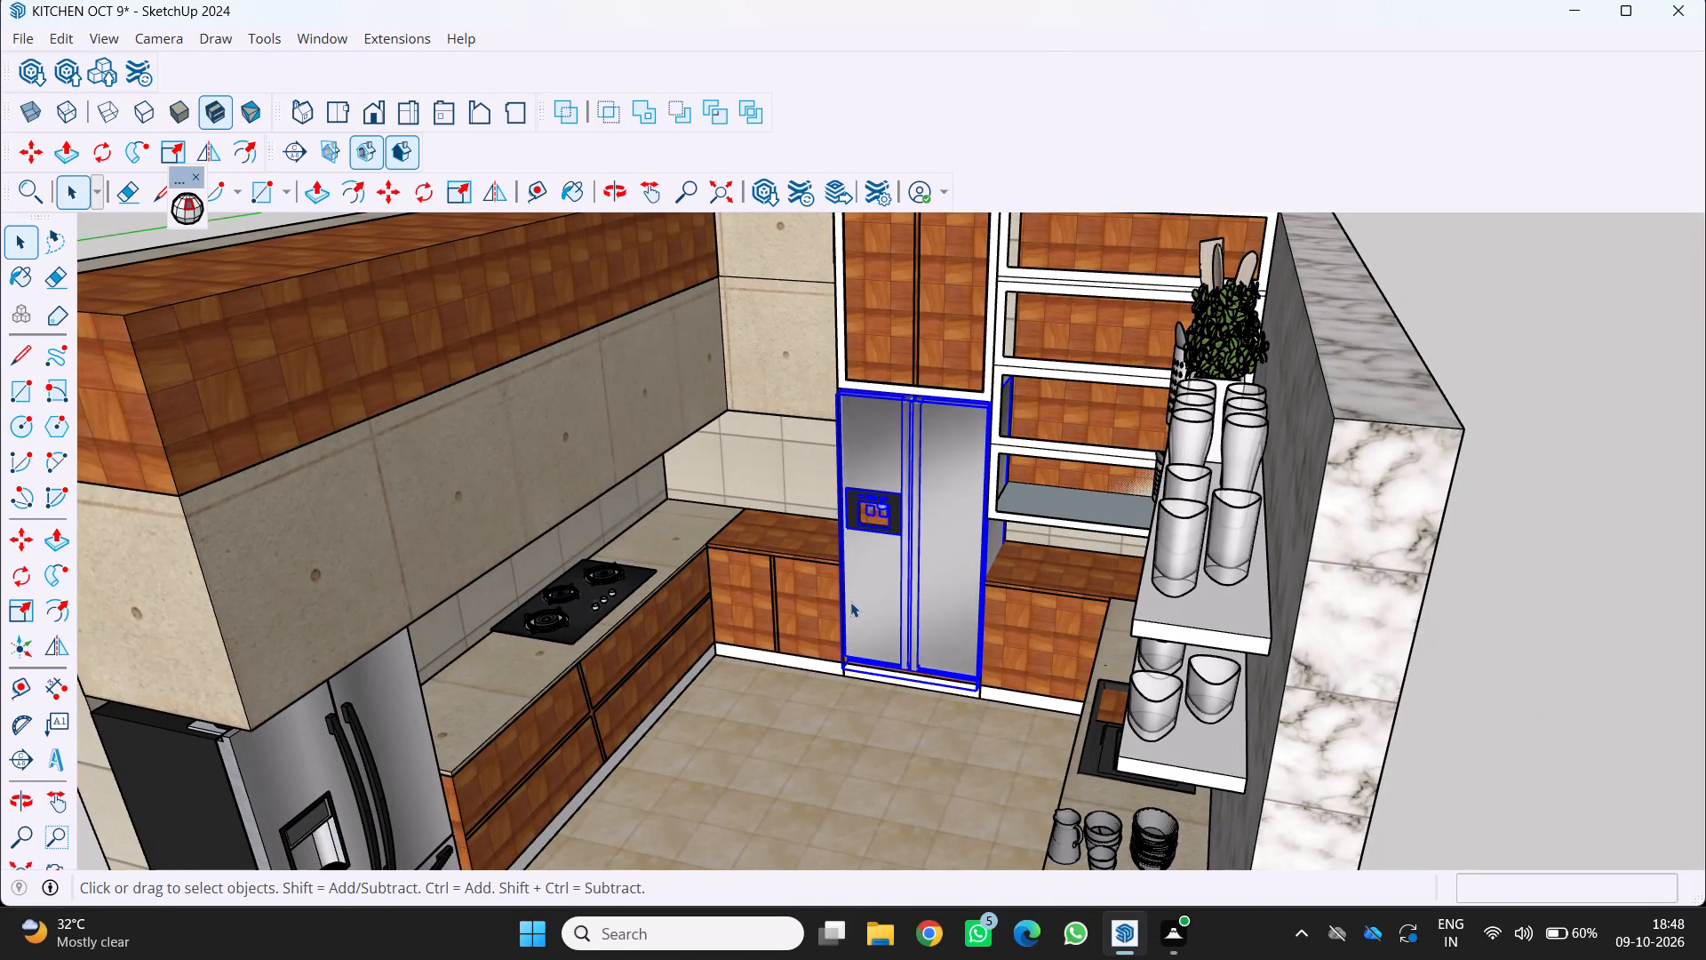
scroll(856, 602, down, 1)
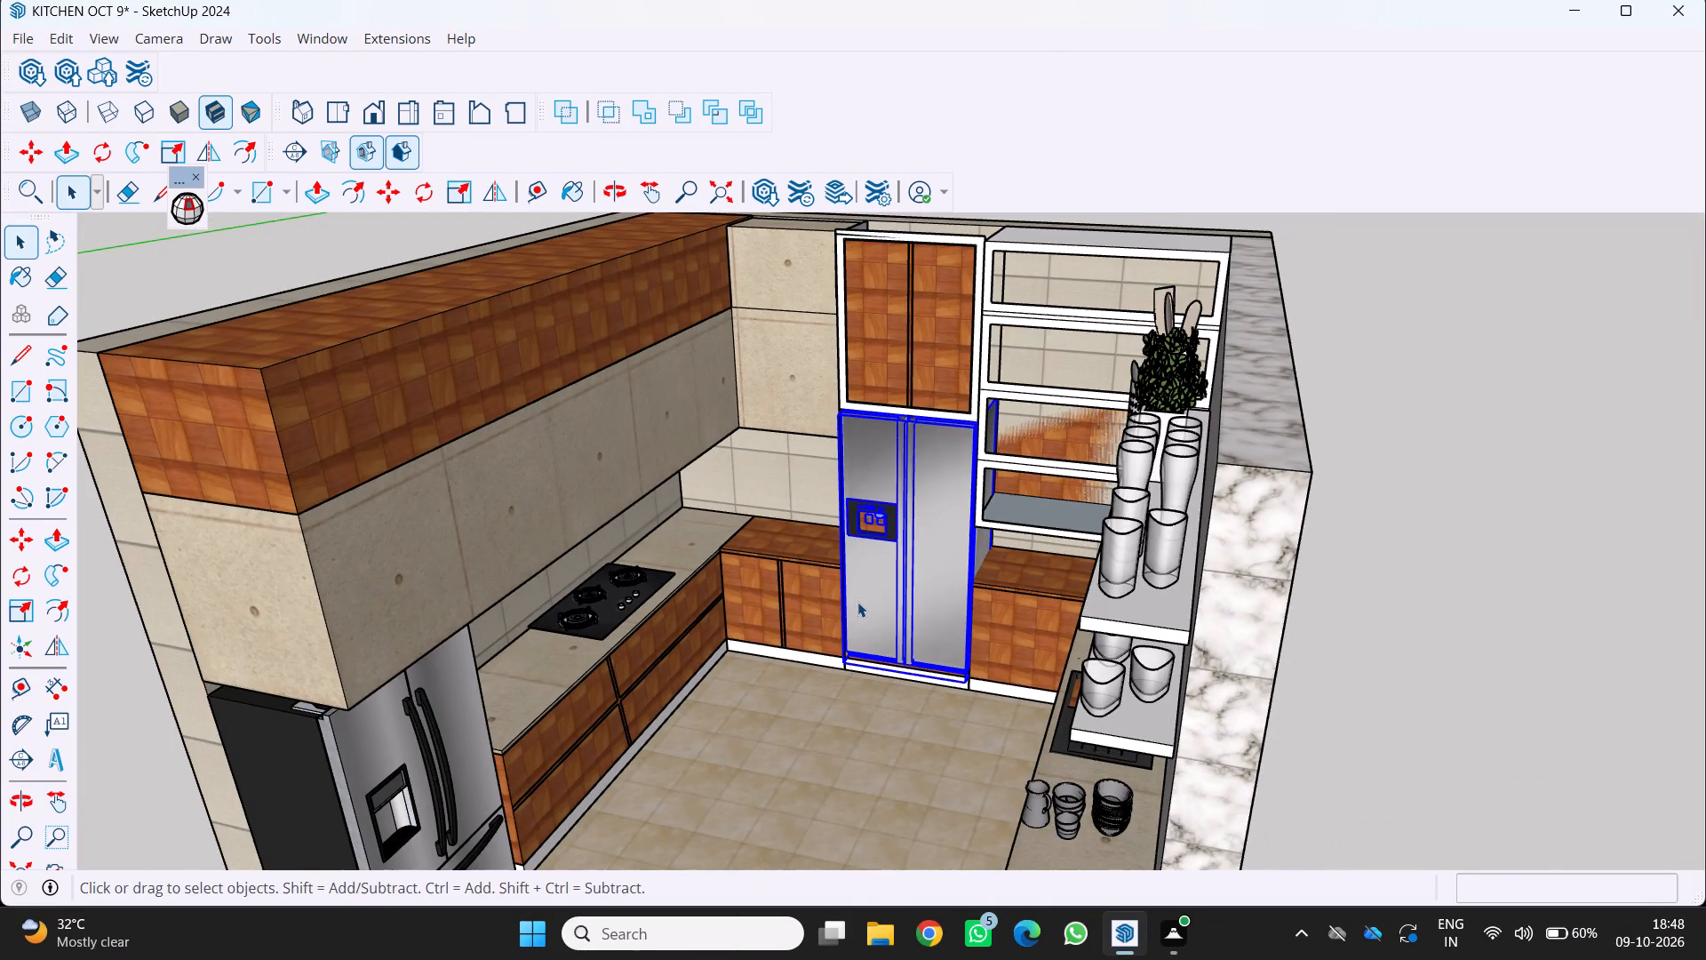
middle_drag(884, 612, 977, 630)
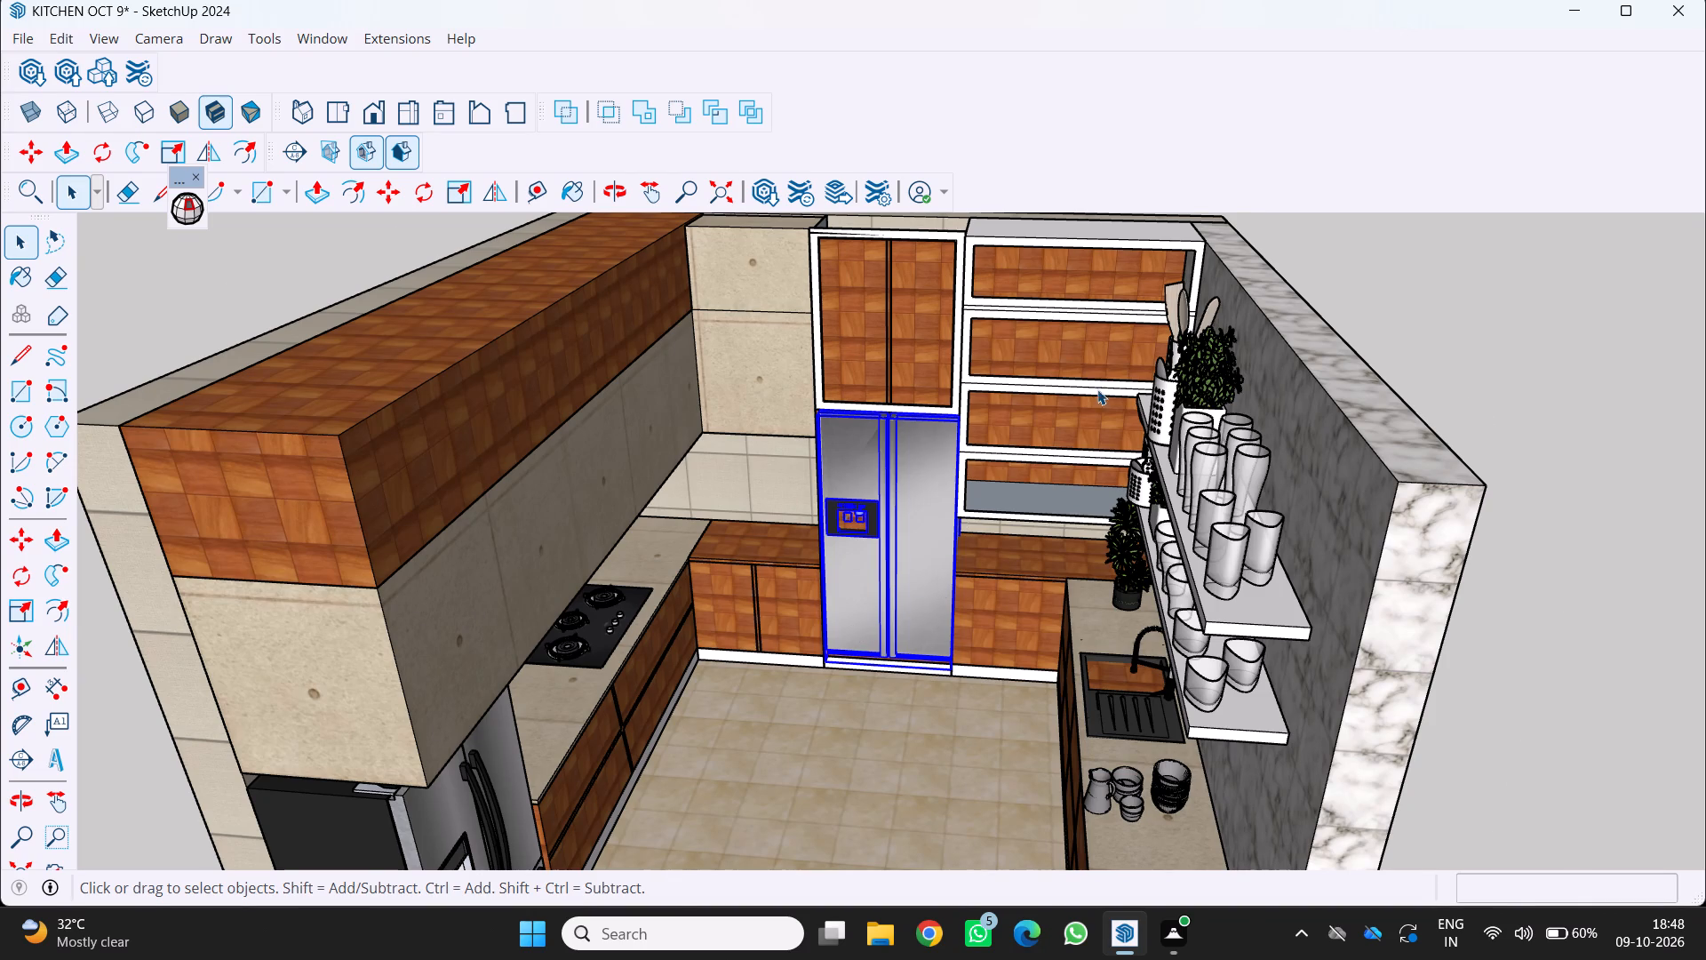
scroll(1104, 378, up, 3)
scroll(939, 353, down, 4)
middle_drag(857, 356, 894, 425)
scroll(897, 421, down, 2)
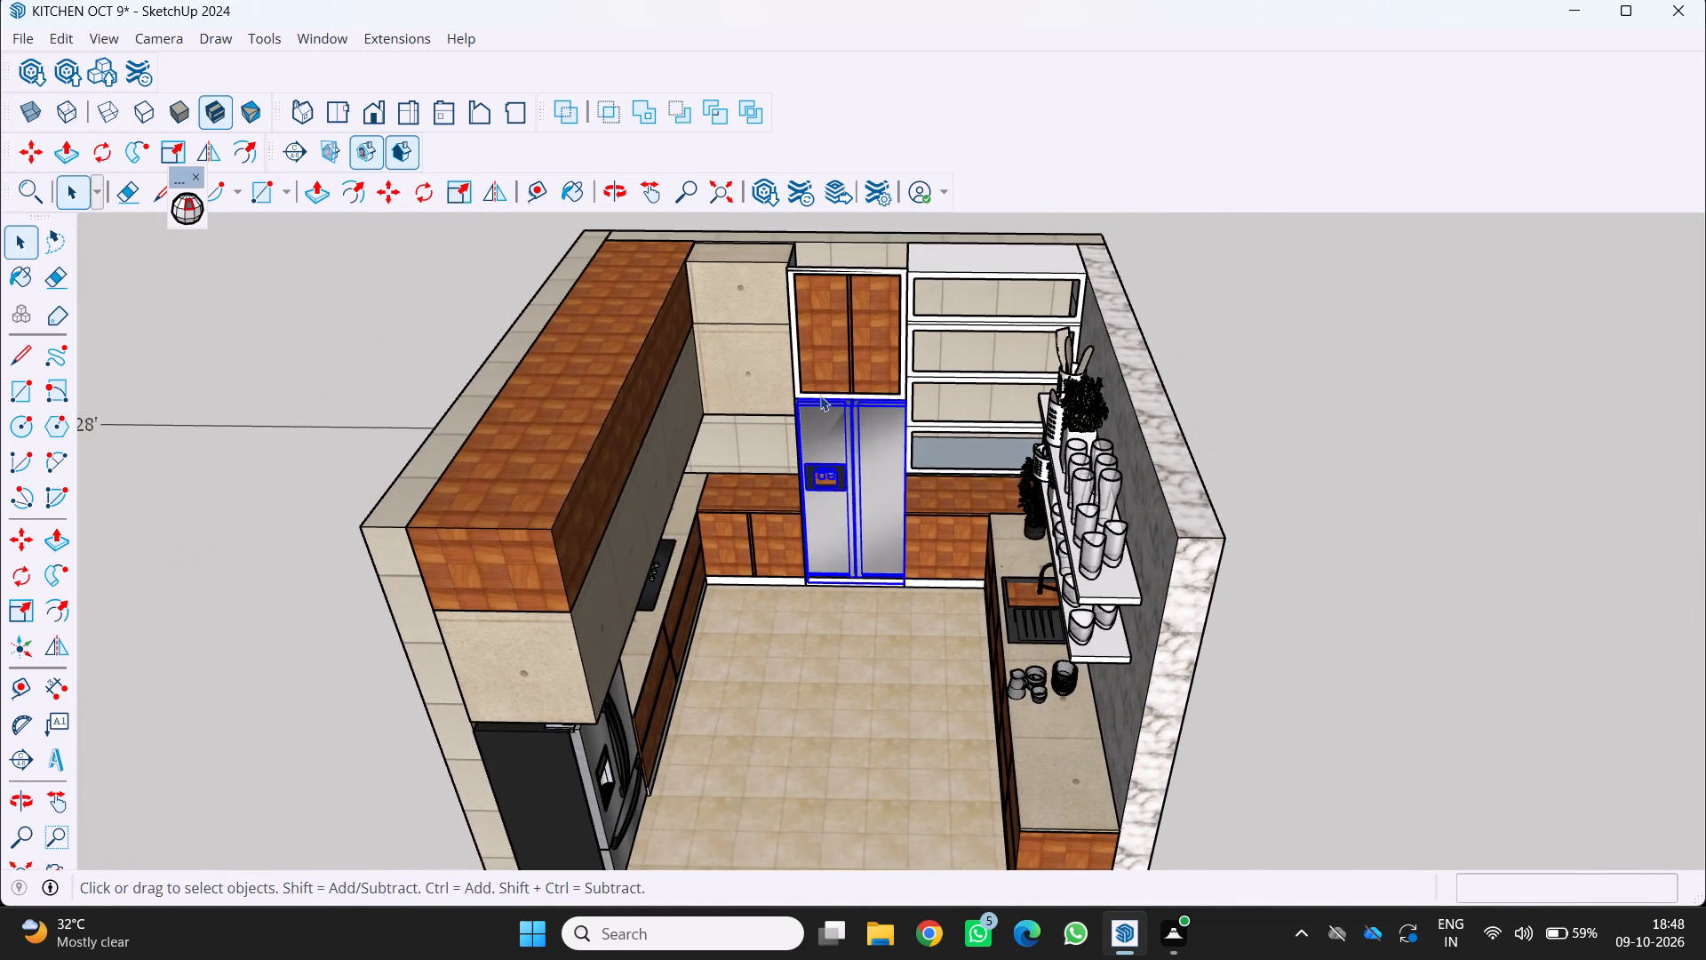
middle_drag(824, 399, 756, 352)
middle_drag(769, 475, 839, 400)
scroll(826, 427, up, 2)
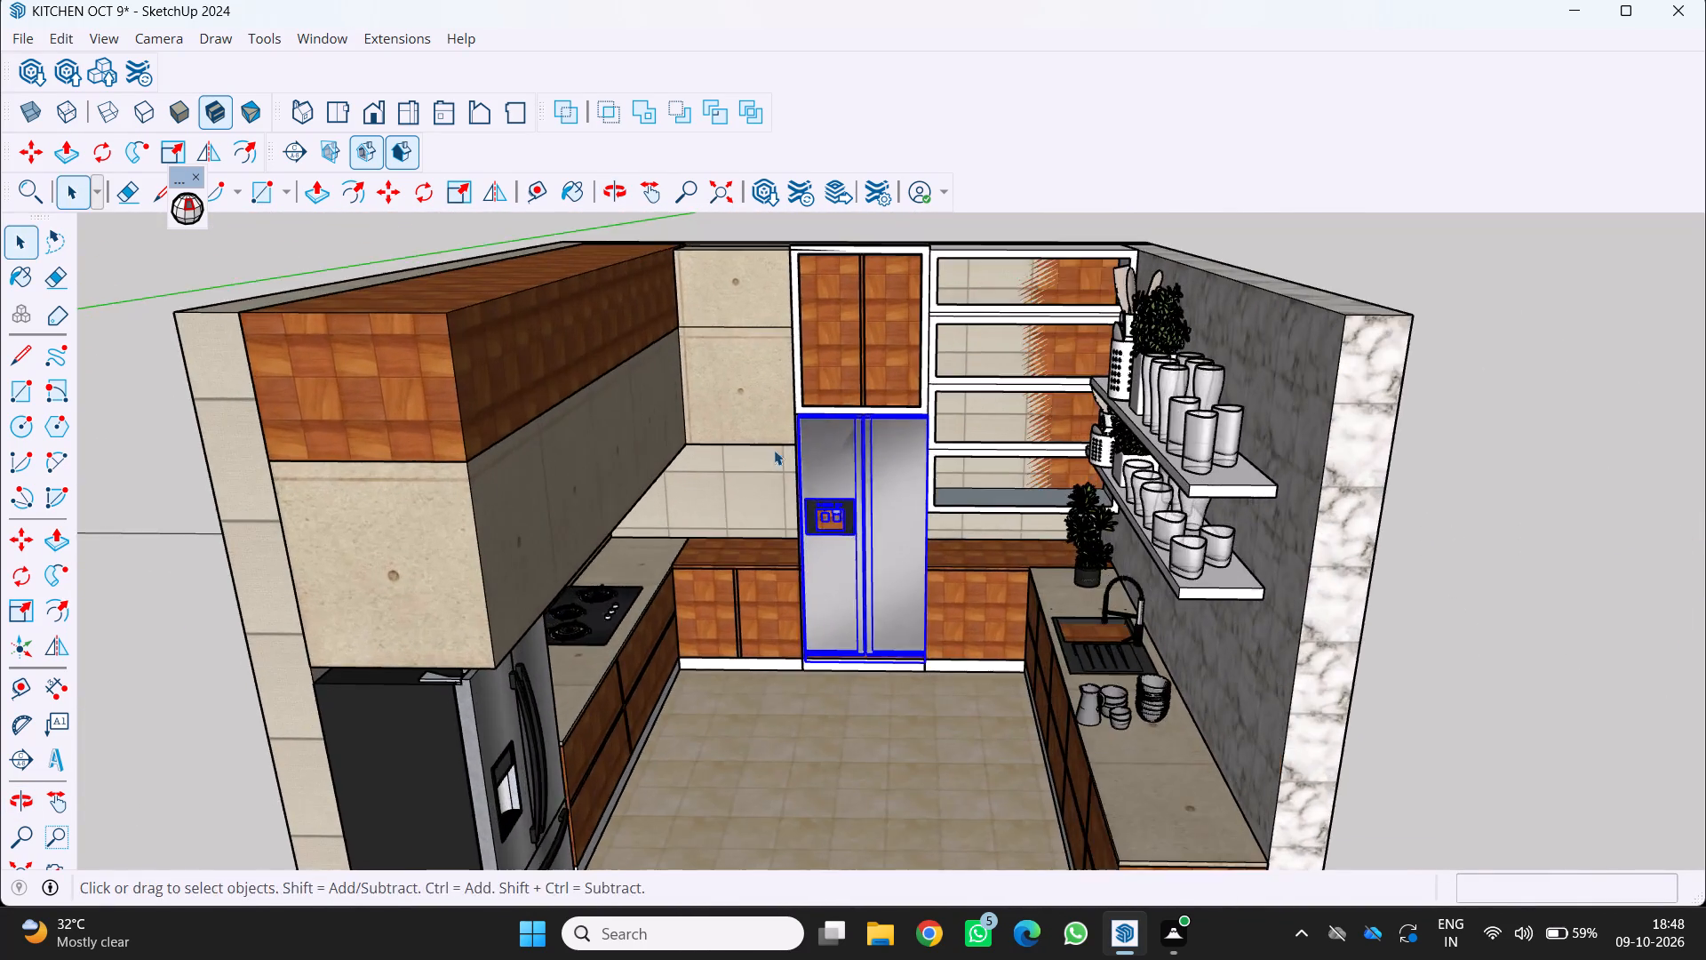
scroll(774, 450, up, 1)
middle_drag(765, 469, 718, 378)
middle_click(718, 378)
middle_drag(928, 458, 964, 515)
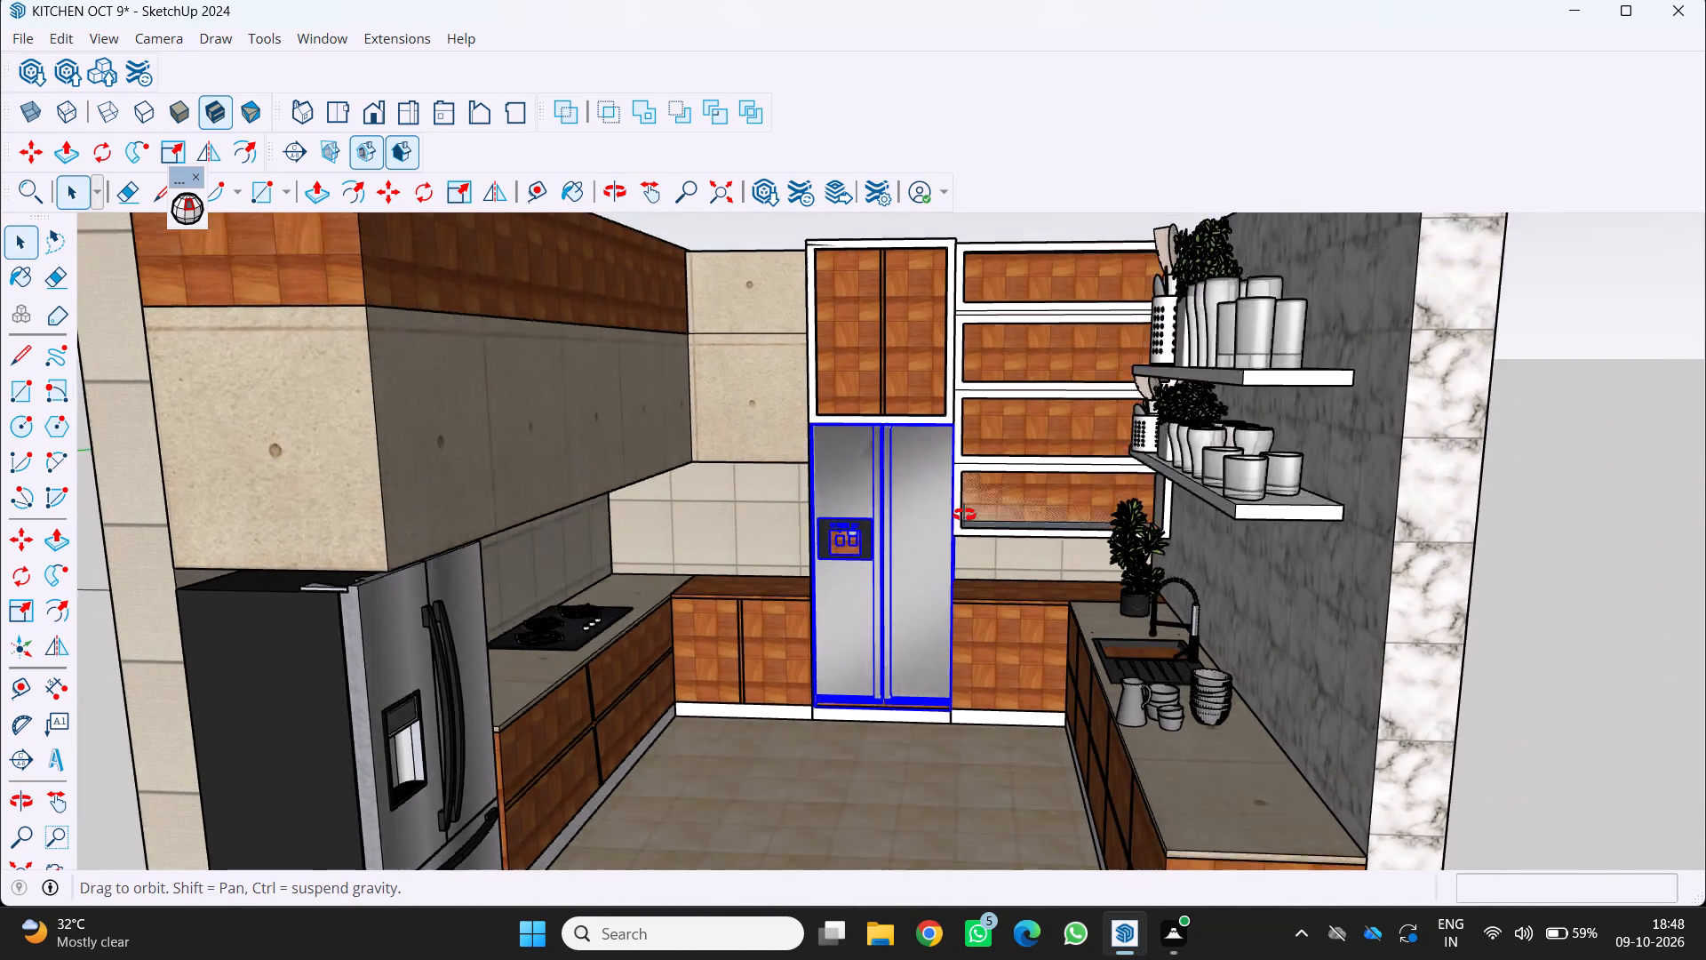
middle_drag(964, 515, 983, 565)
Paint the top of the marble wall's upper shelf with the reddish-brown tile material from the Tile collection.
key(b)
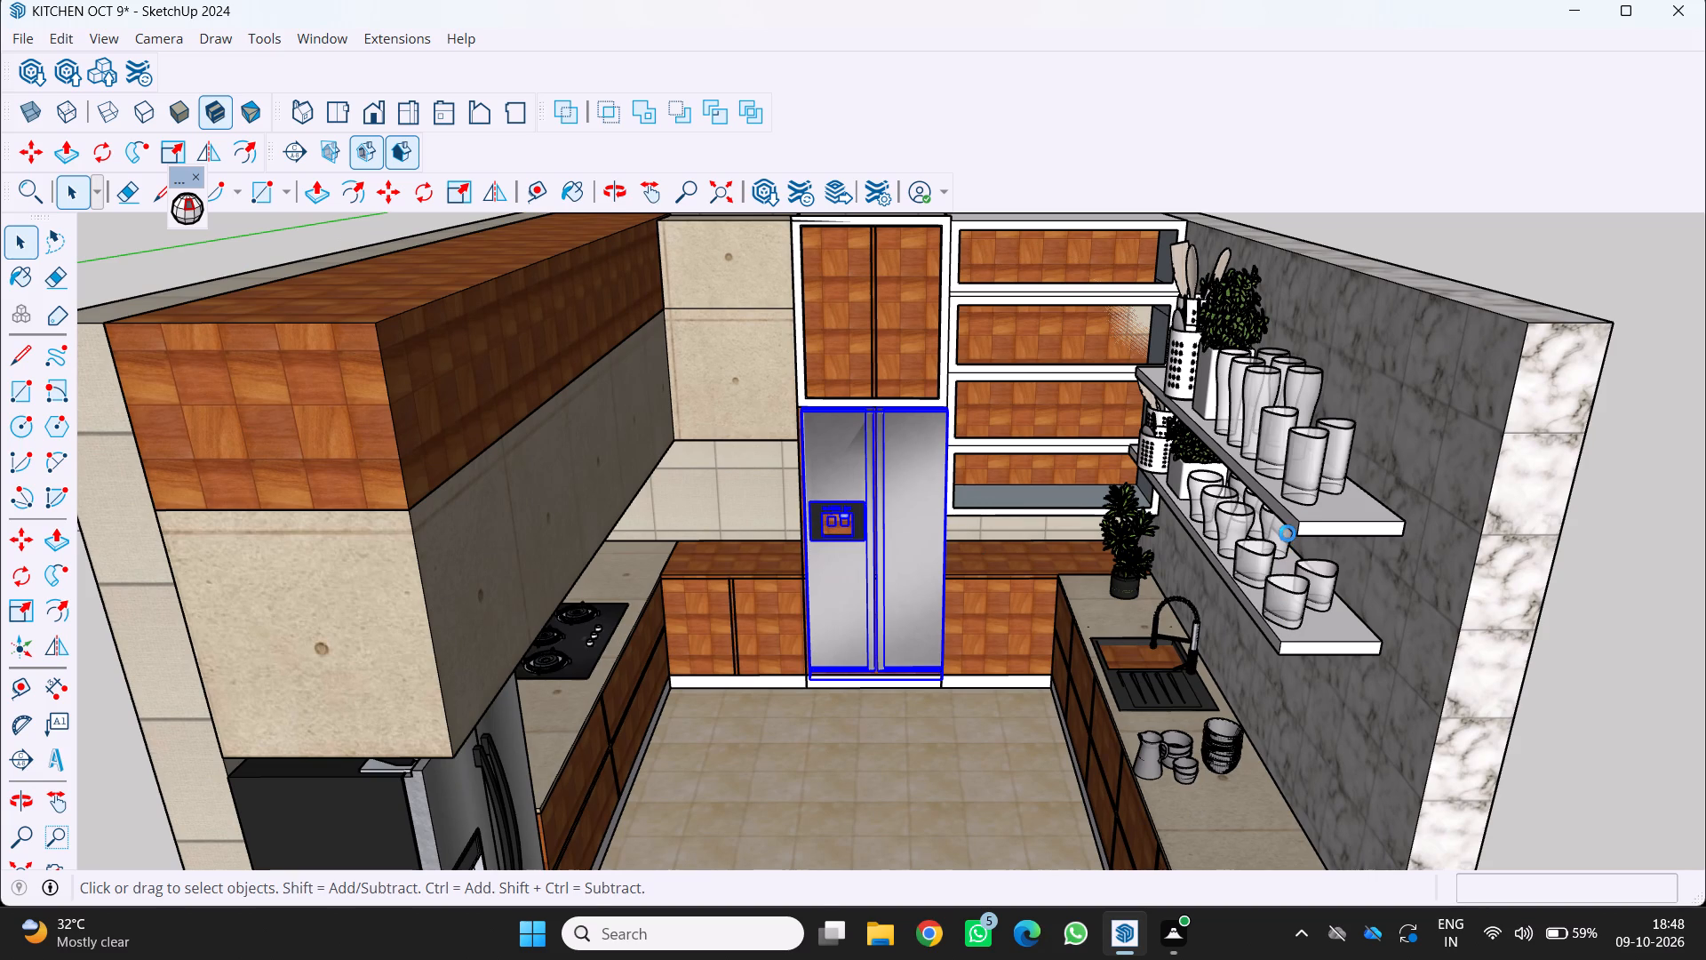
scroll(1479, 749, down, 2)
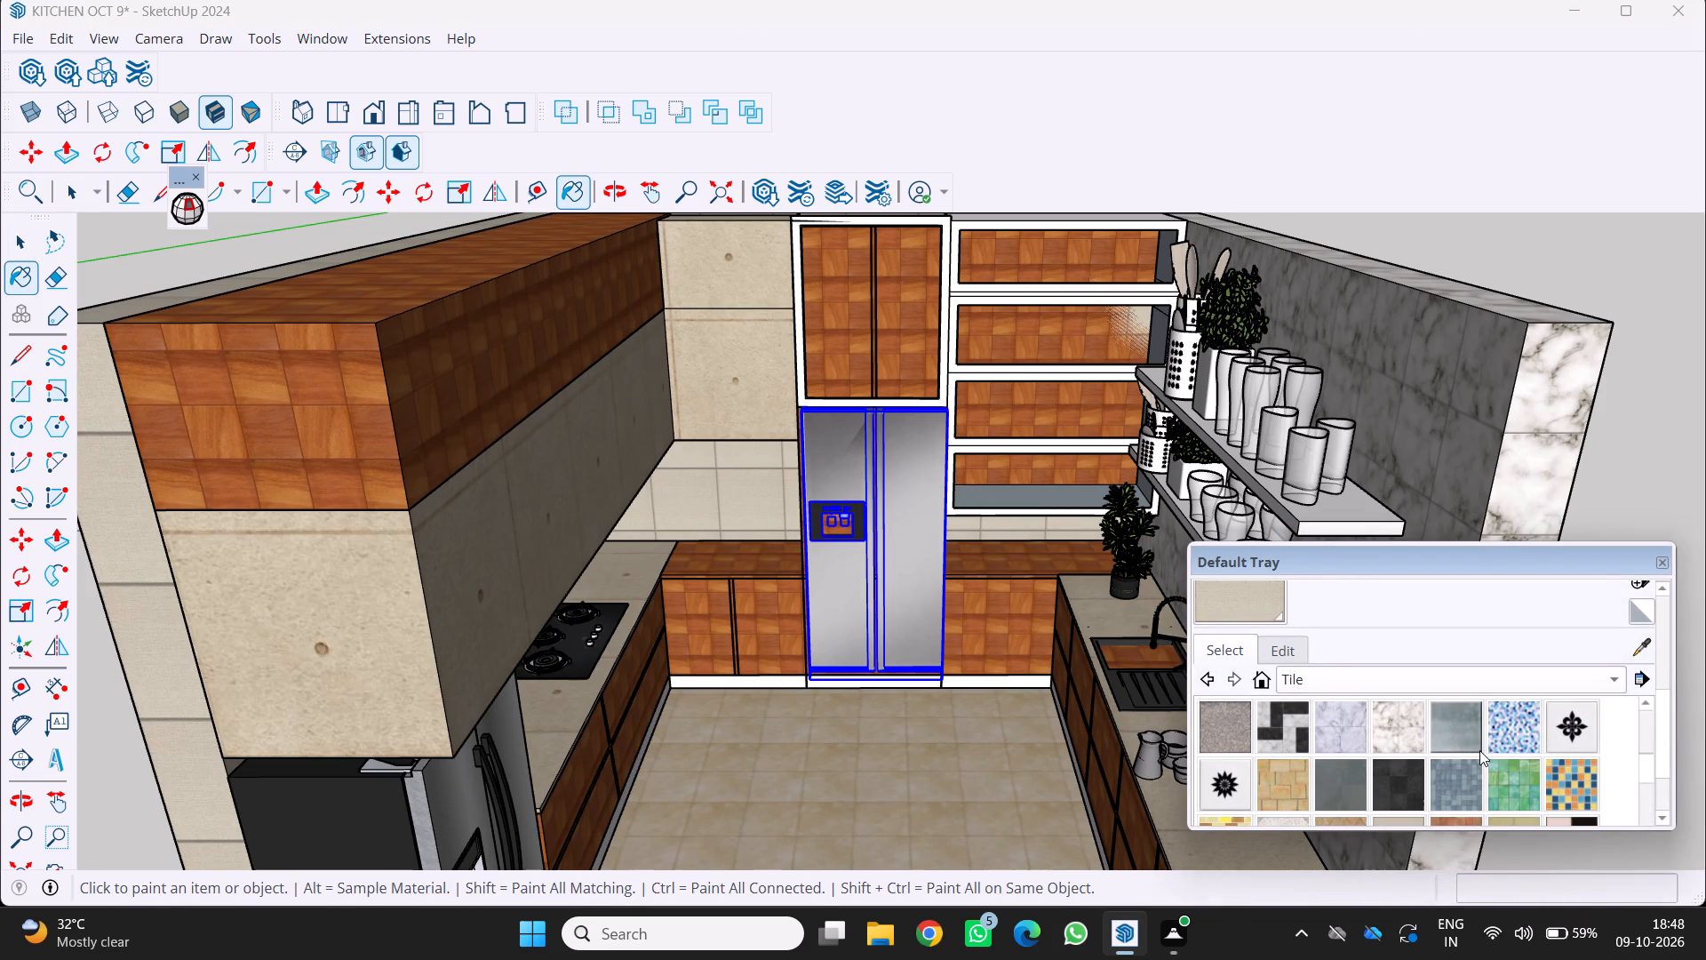
scroll(1461, 769, down, 2)
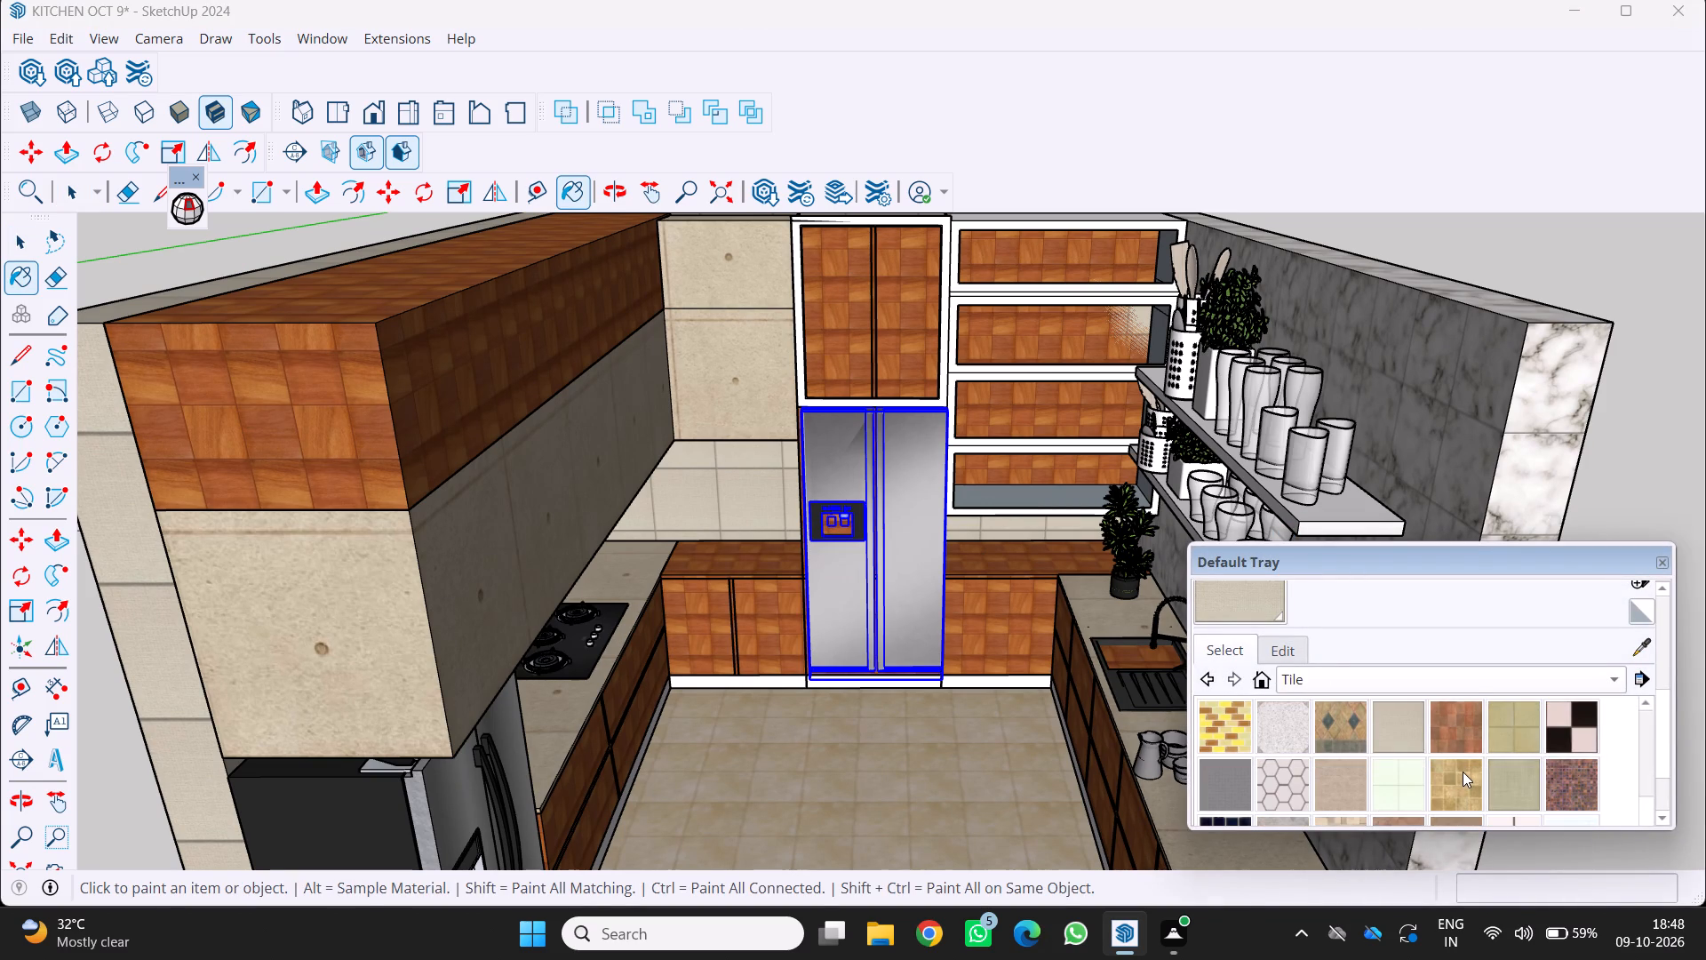
scroll(1463, 771, down, 3)
scroll(1407, 764, up, 2)
scroll(1511, 745, up, 1)
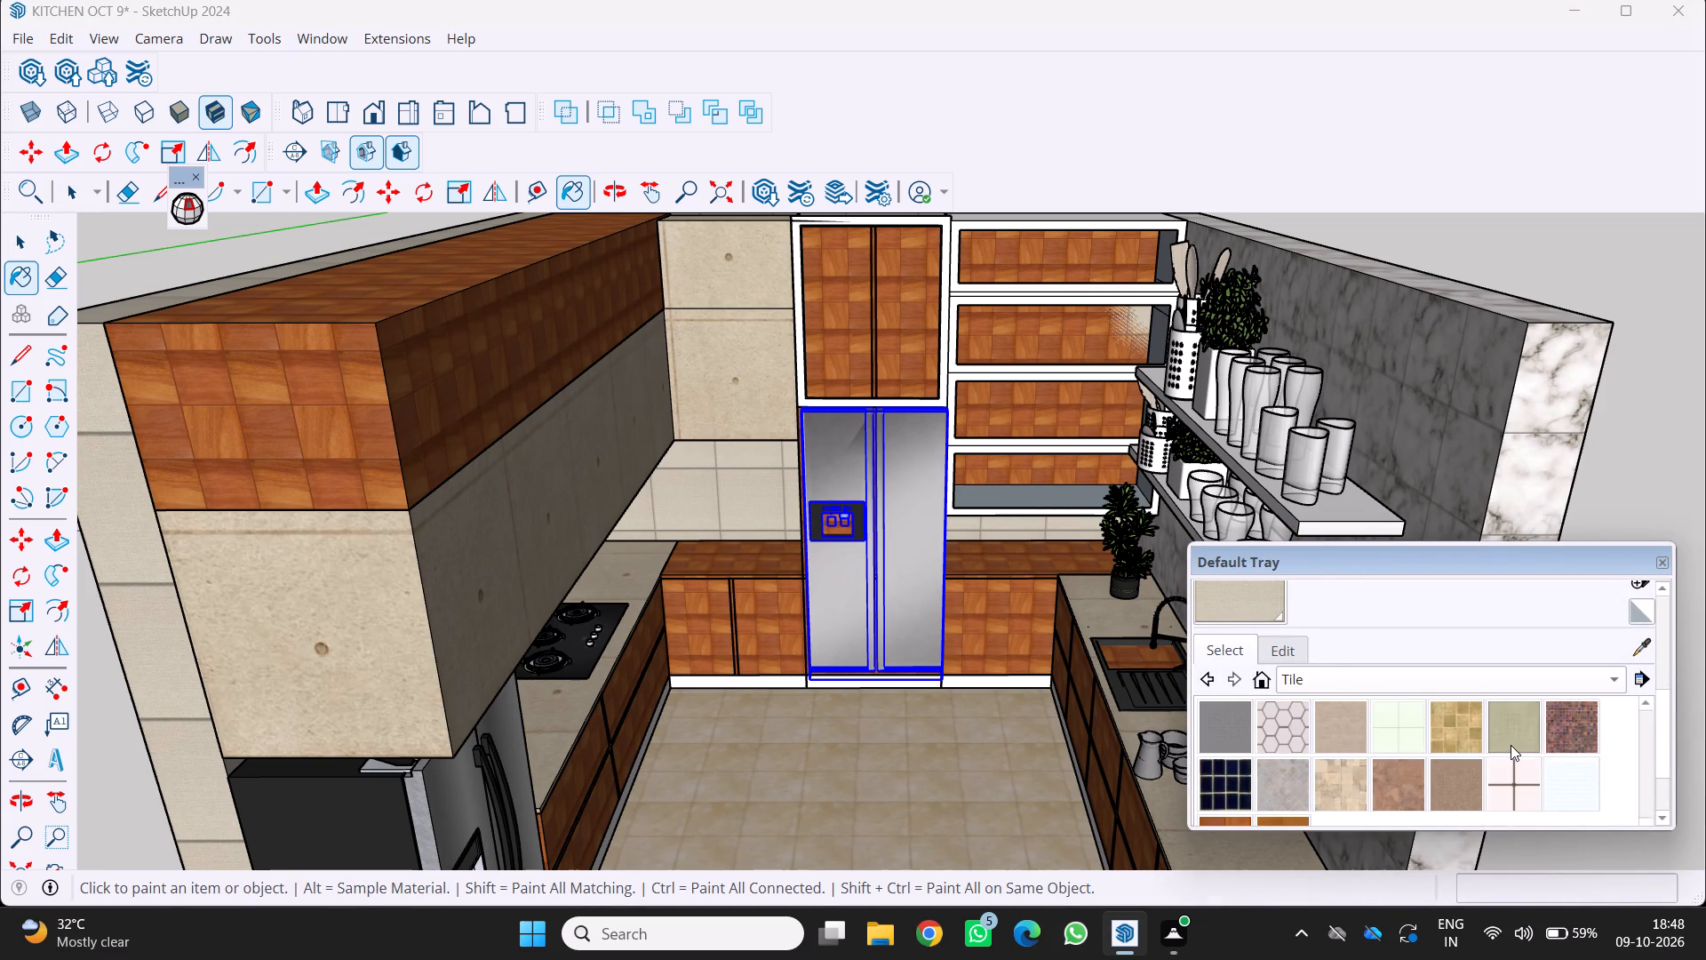
scroll(1511, 745, up, 2)
scroll(1464, 763, down, 1)
click(1469, 785)
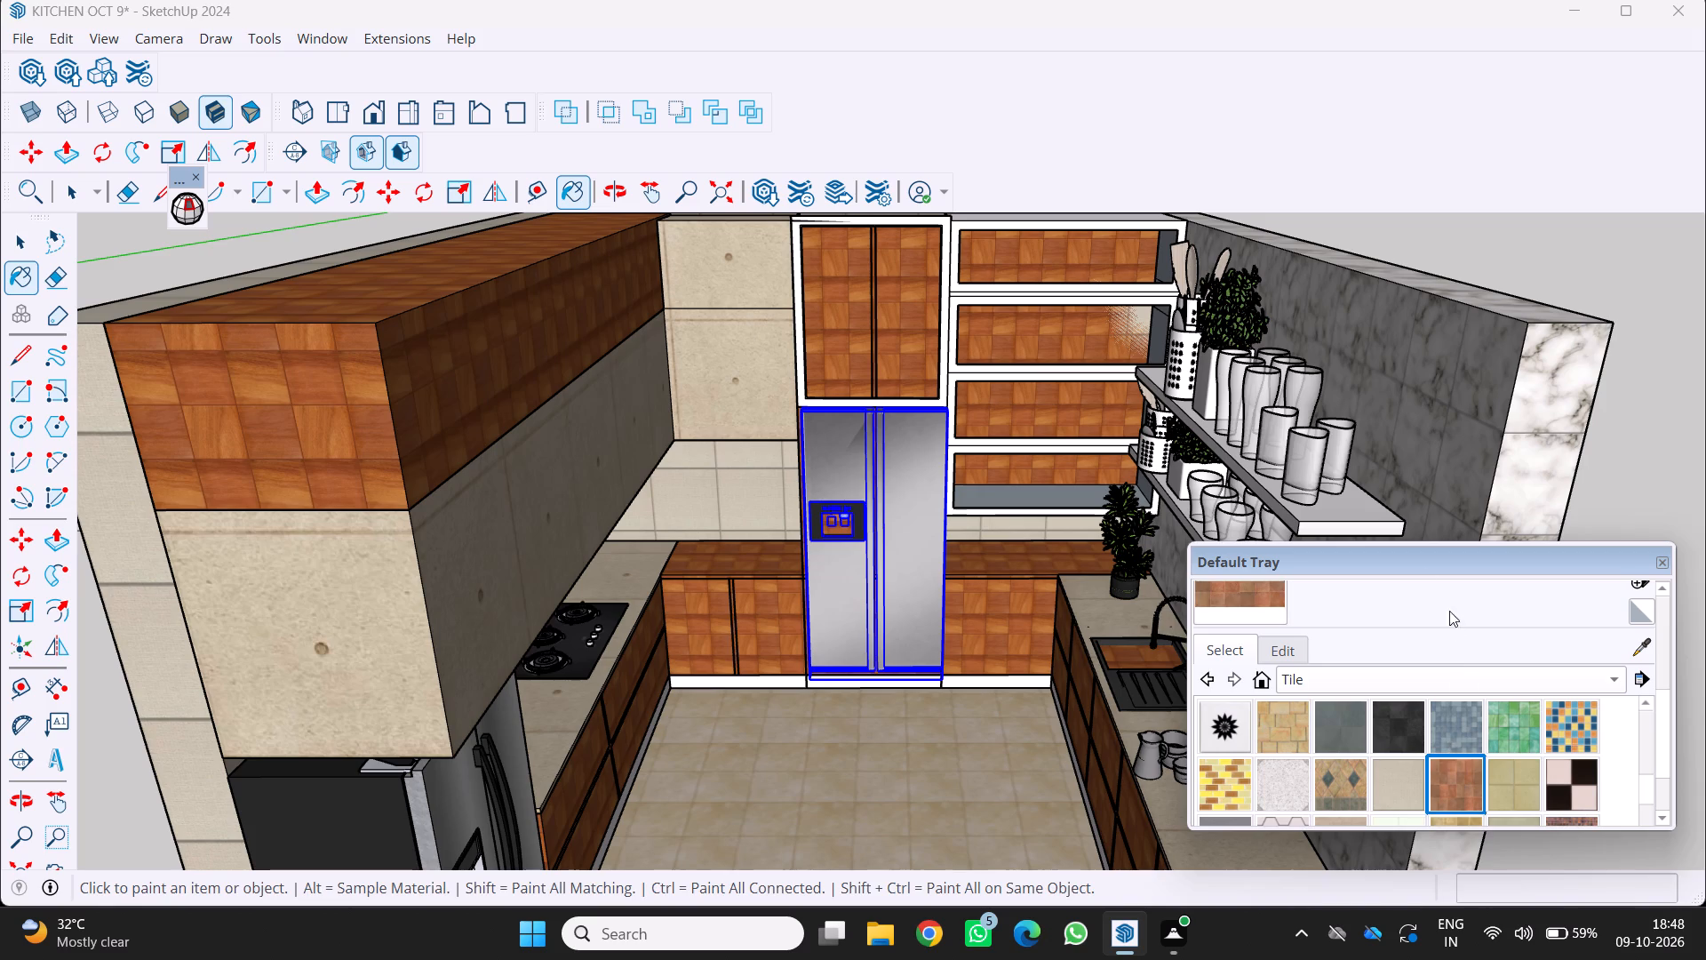
middle_drag(1399, 516, 1454, 538)
middle_click(1449, 537)
click(1379, 518)
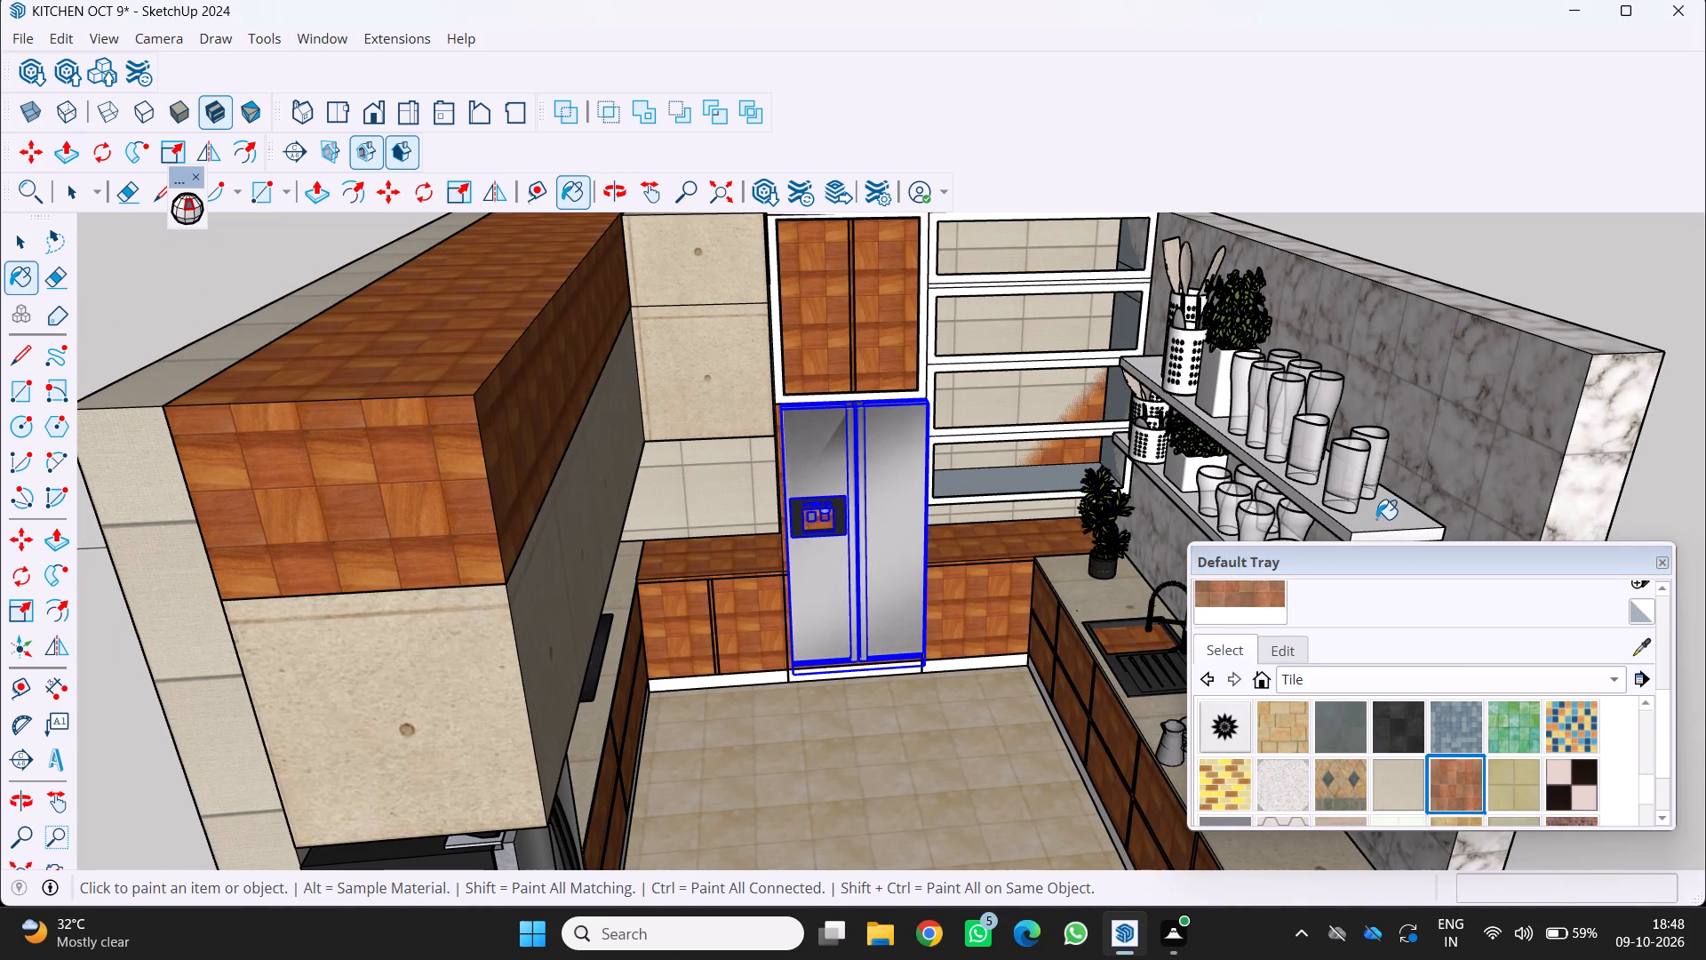
Paint the top of the marble wall's lower shelf with the same reddish-brown tile material, then close the materials tray.
scroll(1124, 447, down, 5)
middle_drag(1119, 444, 1137, 401)
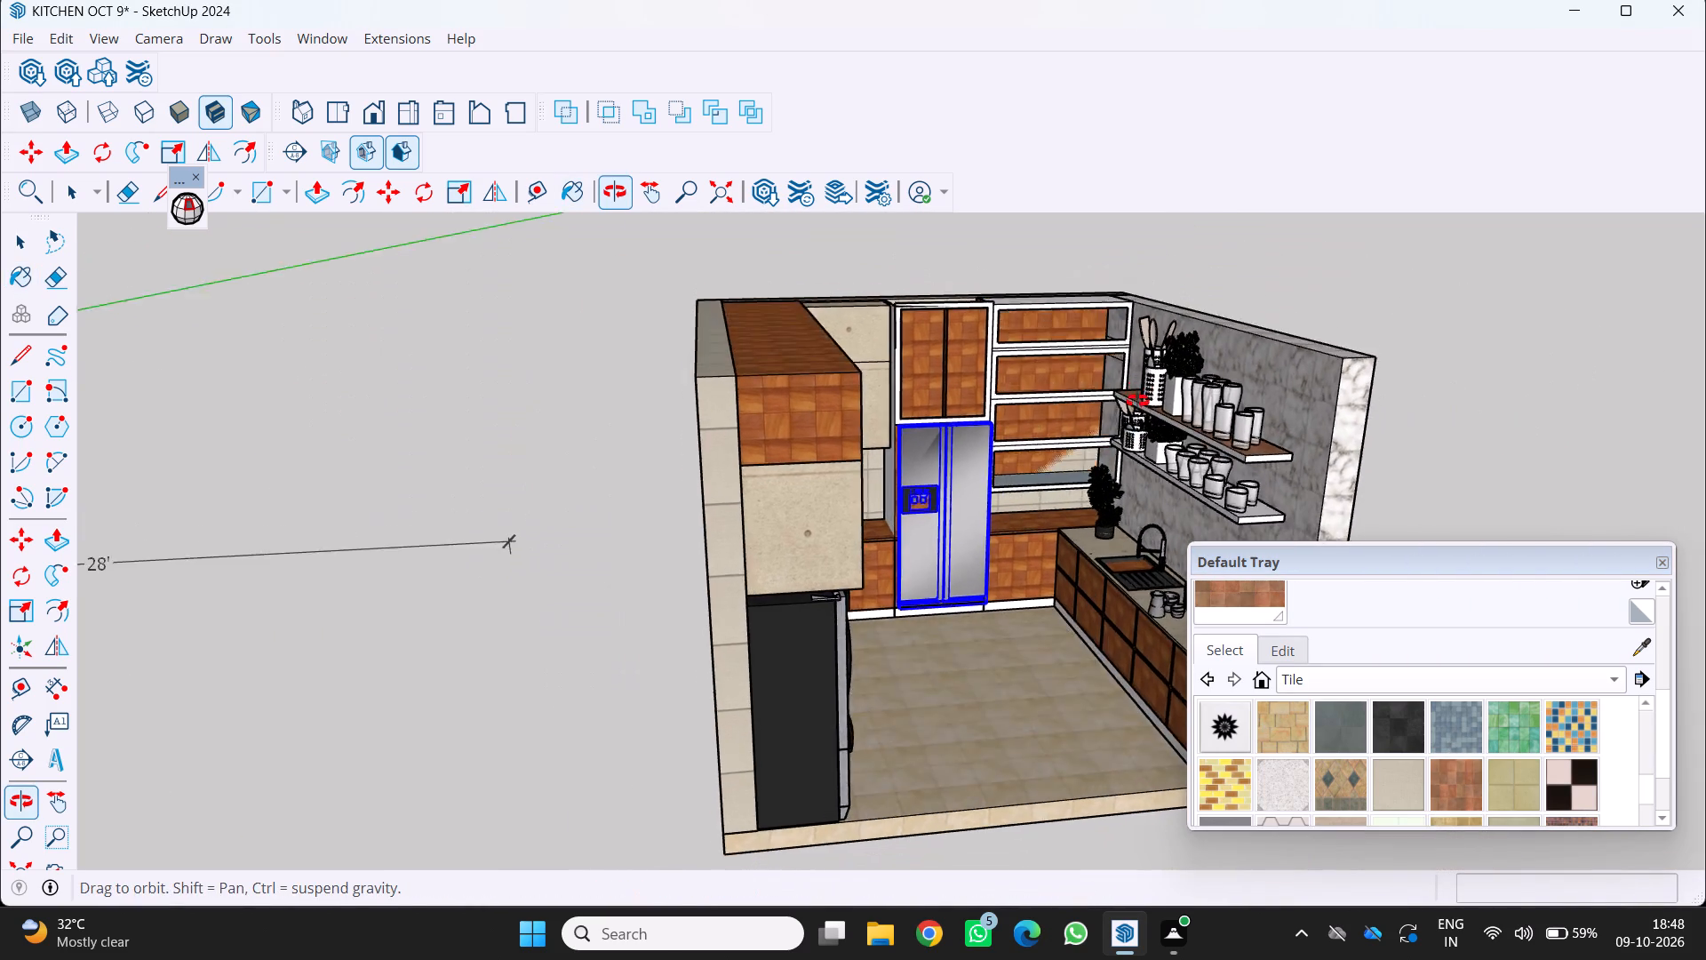
middle_drag(1137, 401, 1146, 384)
middle_click(1146, 384)
scroll(1183, 451, up, 5)
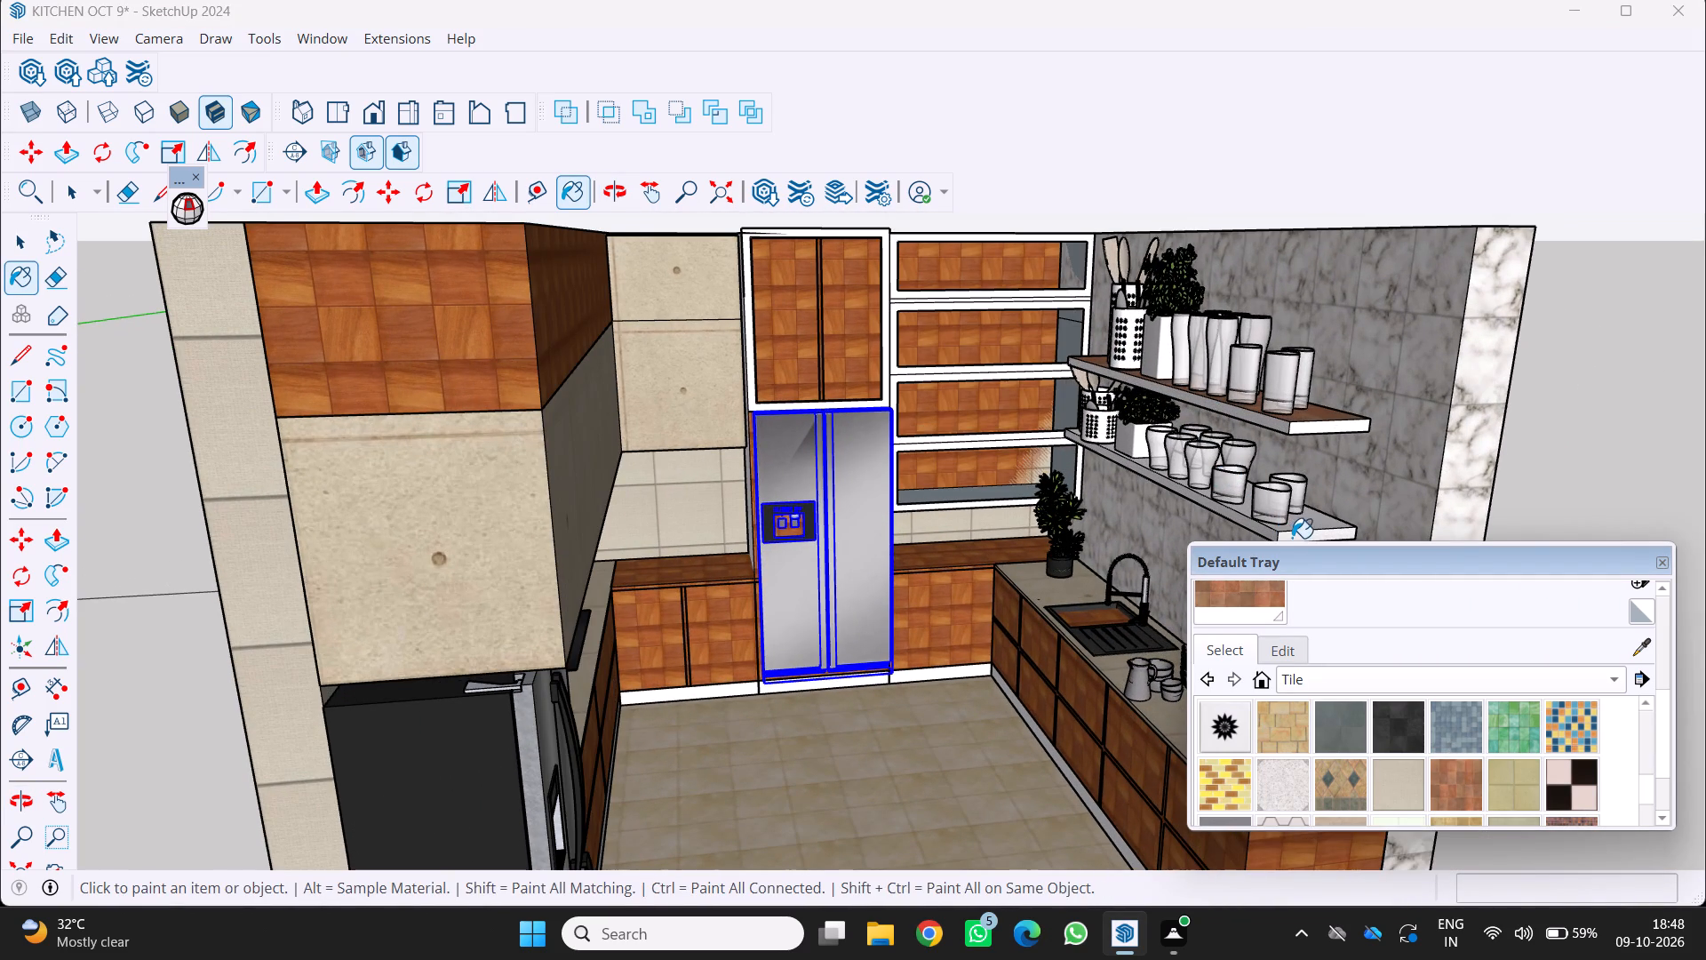
click(1289, 525)
scroll(1122, 498, down, 3)
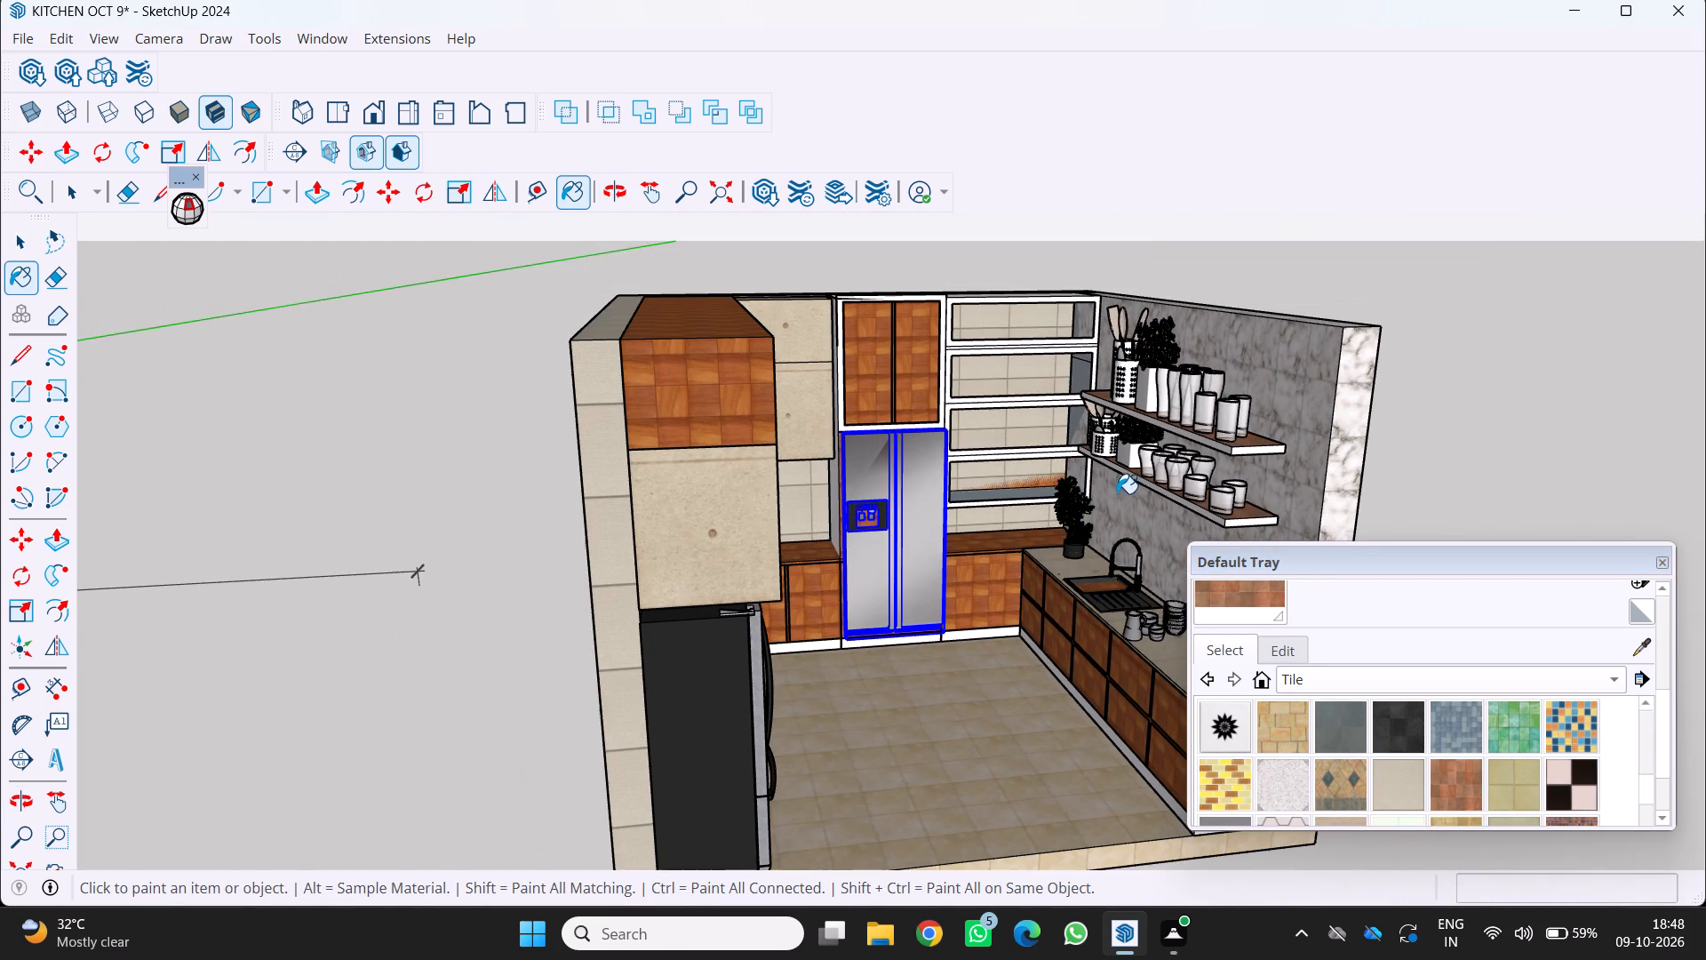
middle_drag(1178, 521, 1180, 522)
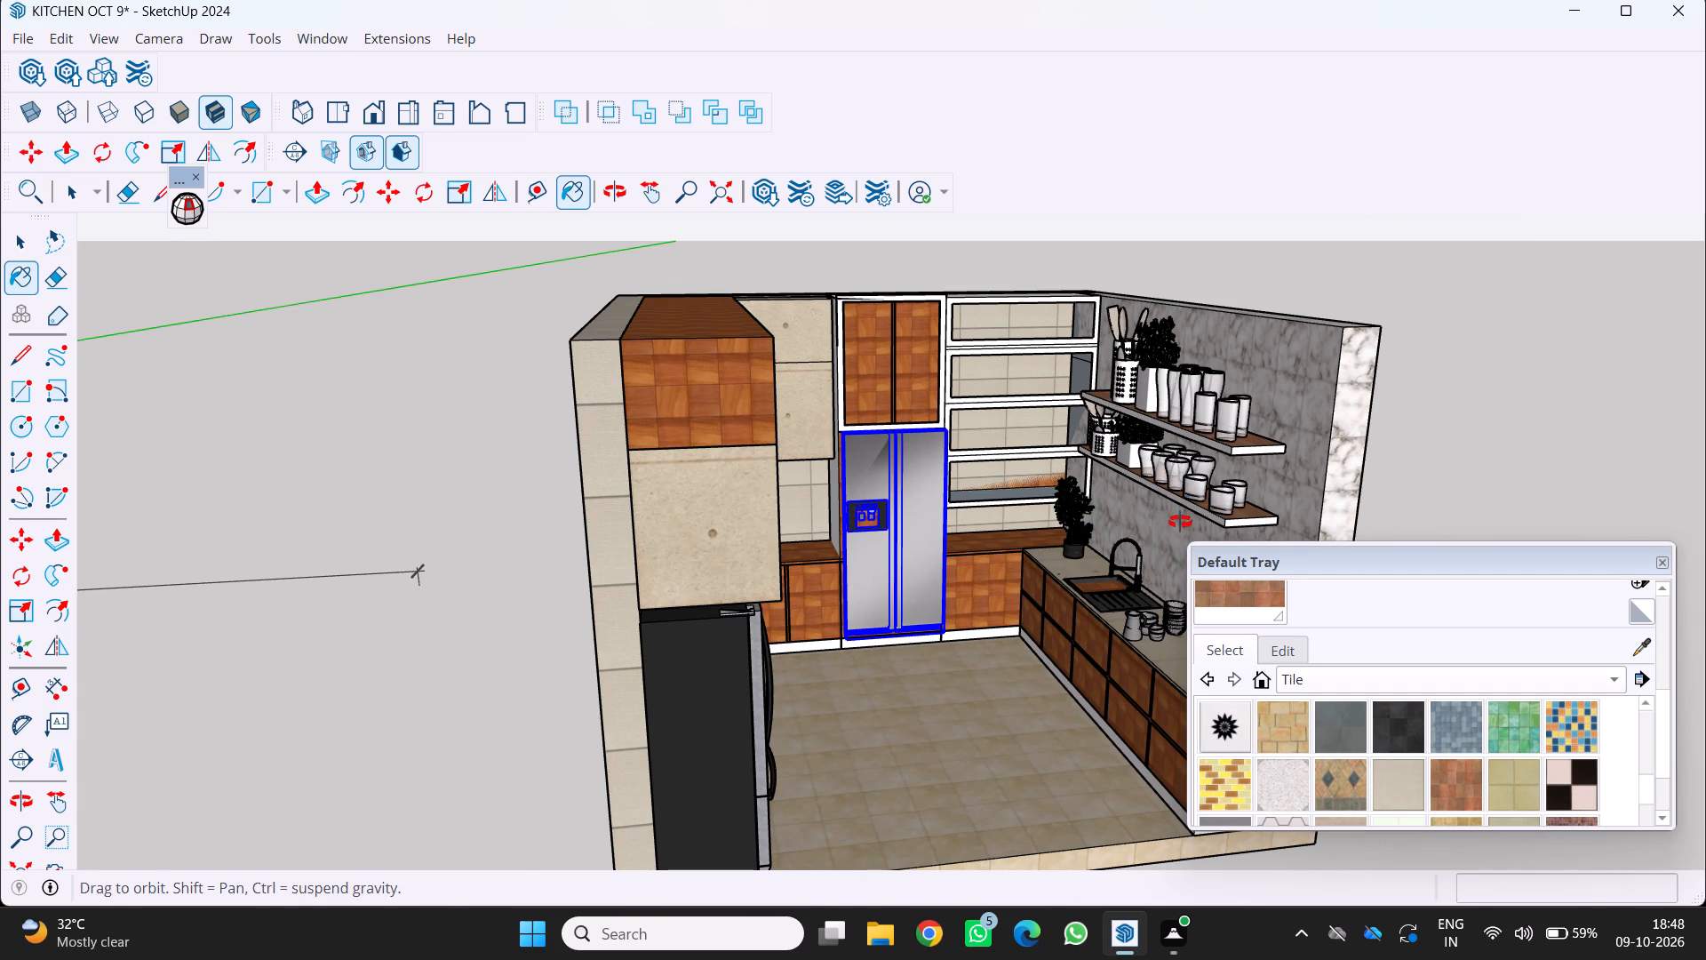
middle_drag(1180, 522, 1197, 501)
click(1669, 564)
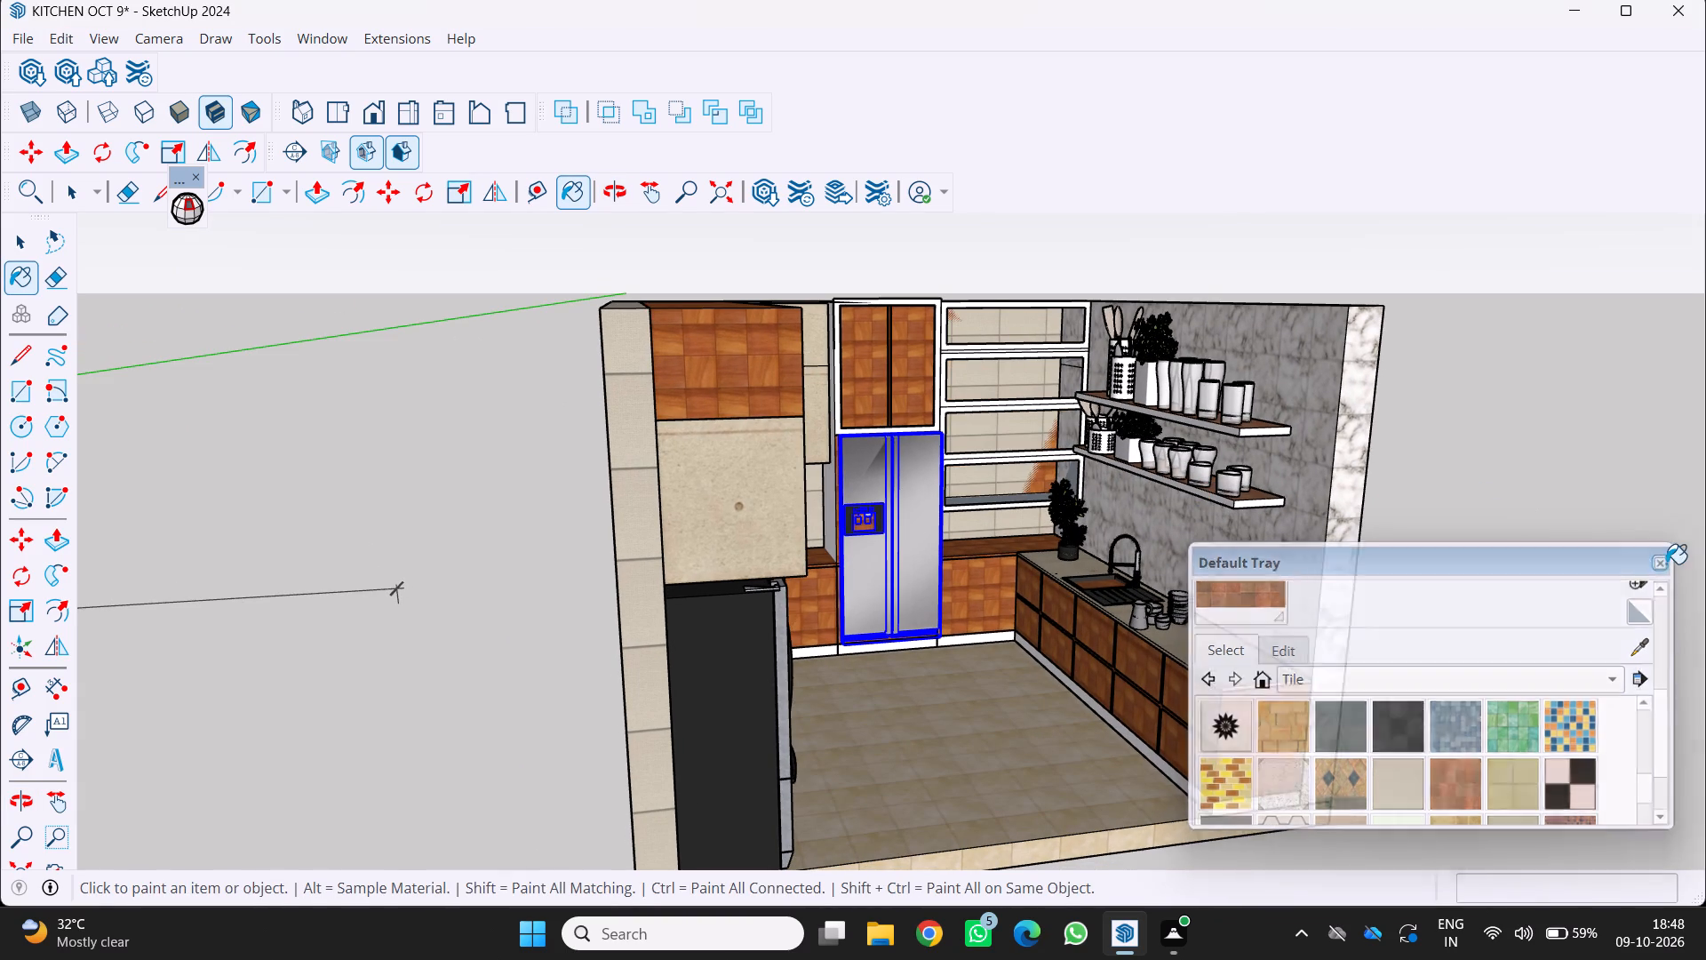
key(space)
key(space)
Inspect the white plinths beneath the base cabinets and the floor slab from both sides of the kitchen's open front.
click(1038, 663)
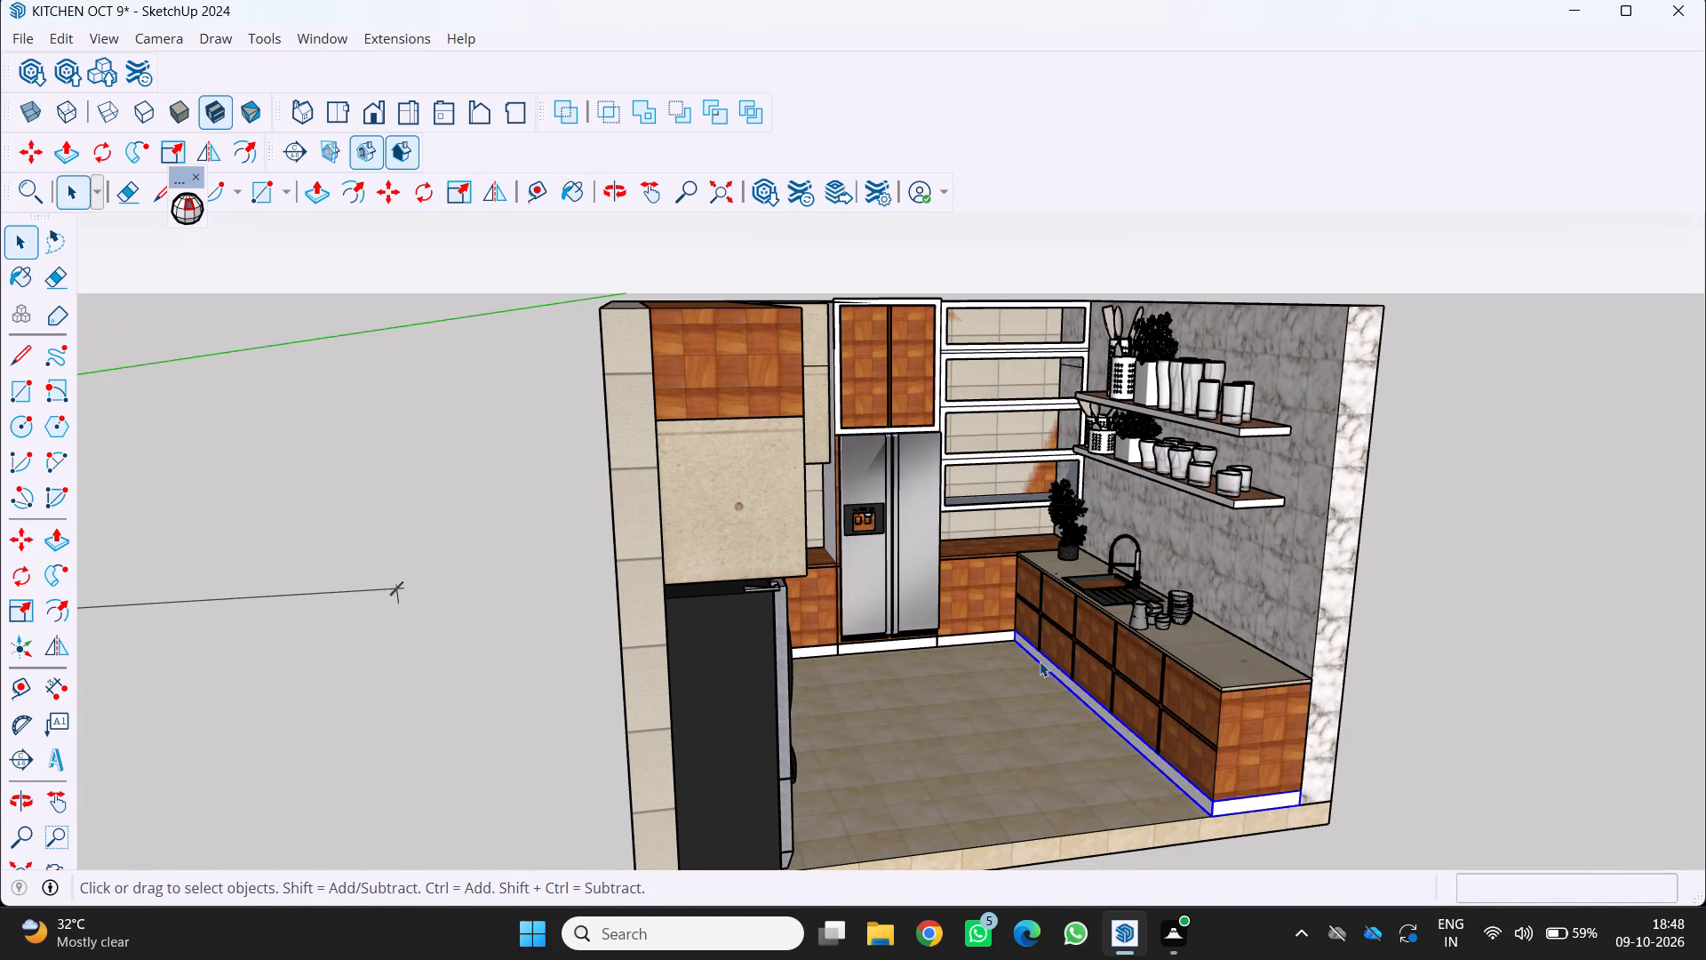
middle_drag(1040, 661, 745, 696)
middle_click(743, 697)
key(space)
key(space)
click(715, 727)
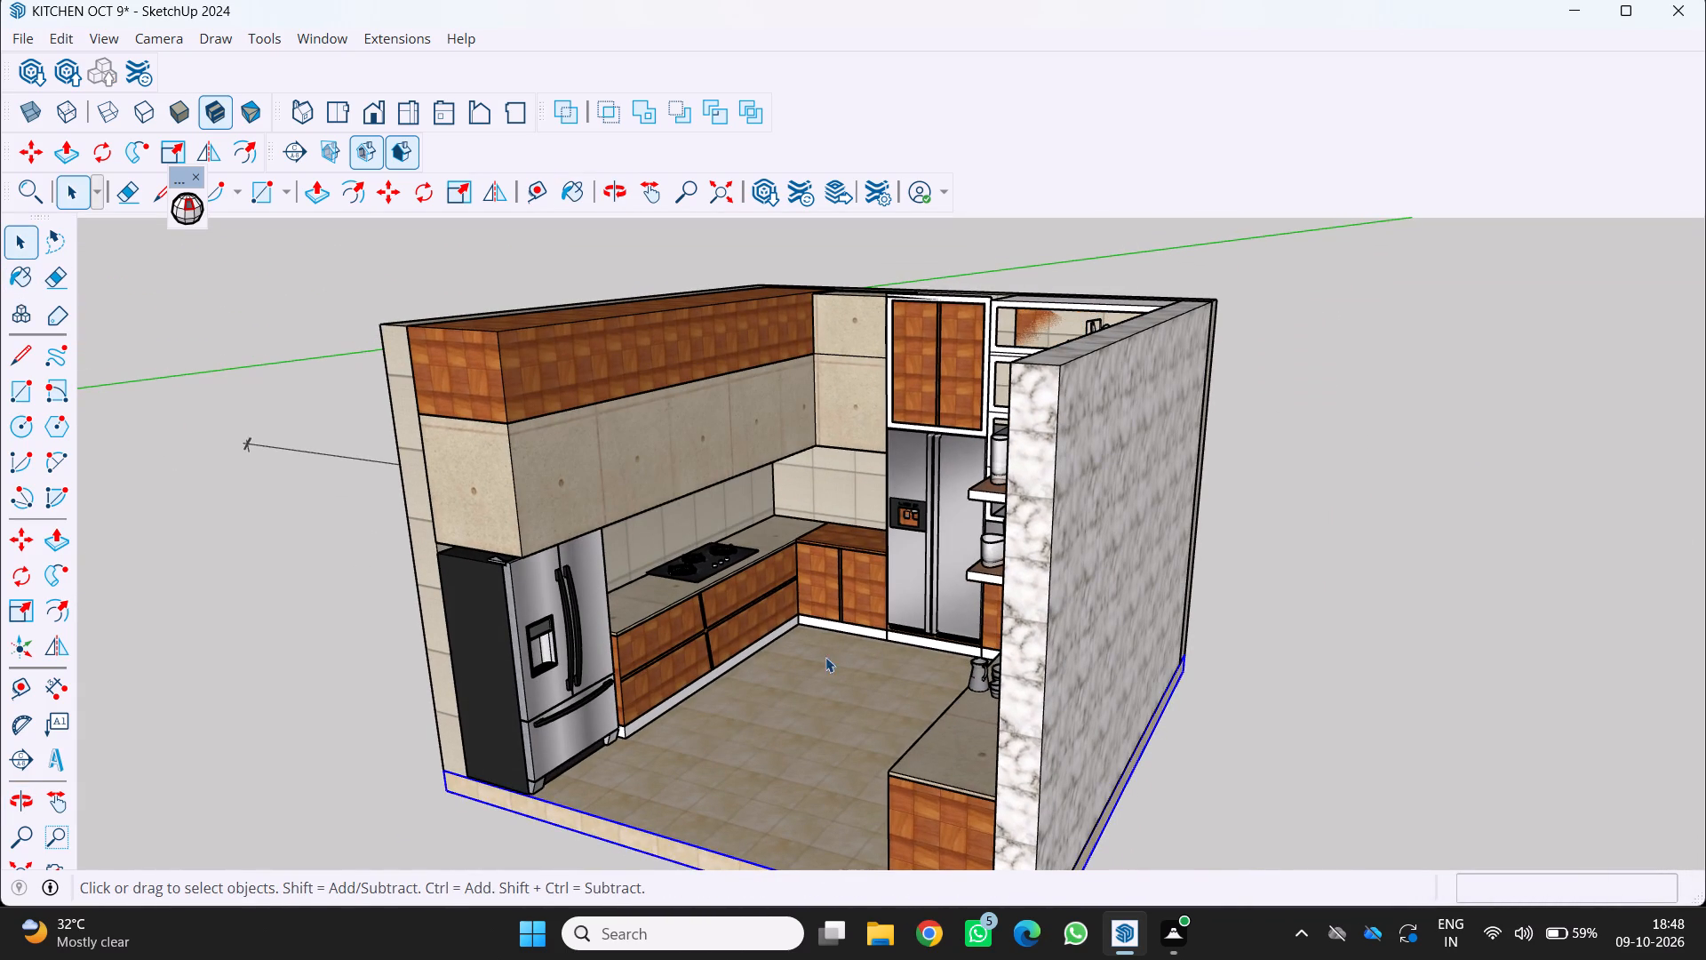
middle_drag(825, 657, 1029, 631)
key(space)
key(space)
middle_drag(838, 724, 870, 653)
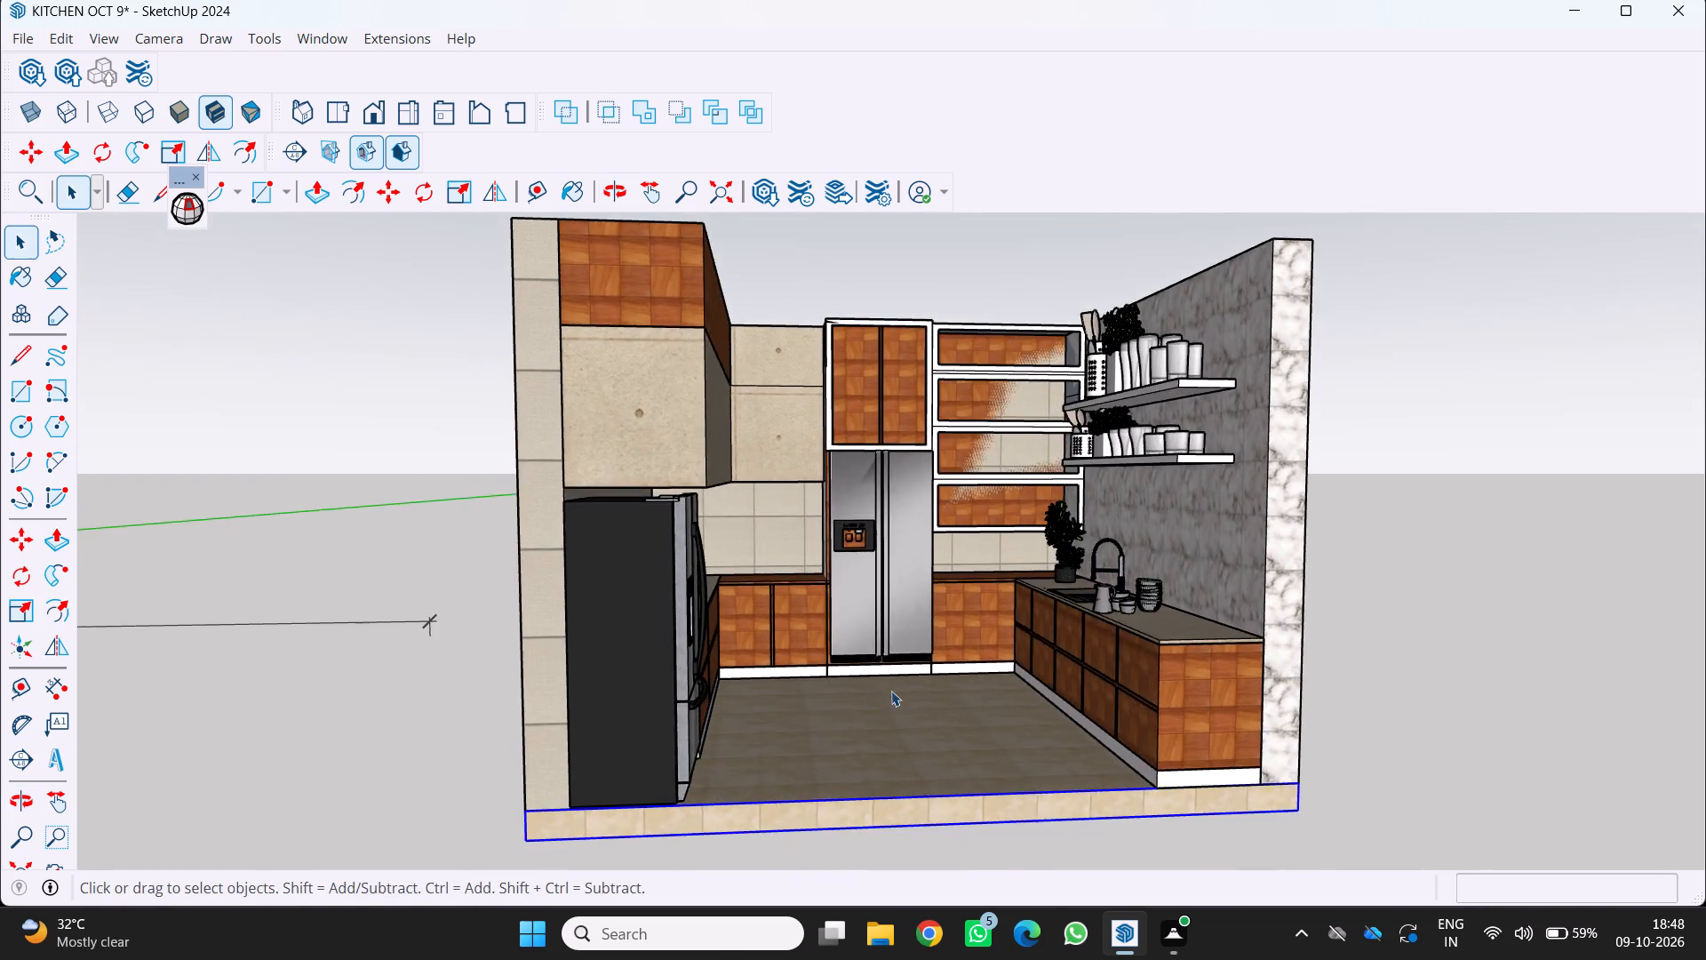
Push the front face of the white plinth under the hob-side base cabinets back 2".
scroll(890, 699, up, 5)
middle_drag(827, 763, 564, 774)
scroll(827, 763, up, 1)
middle_click(561, 774)
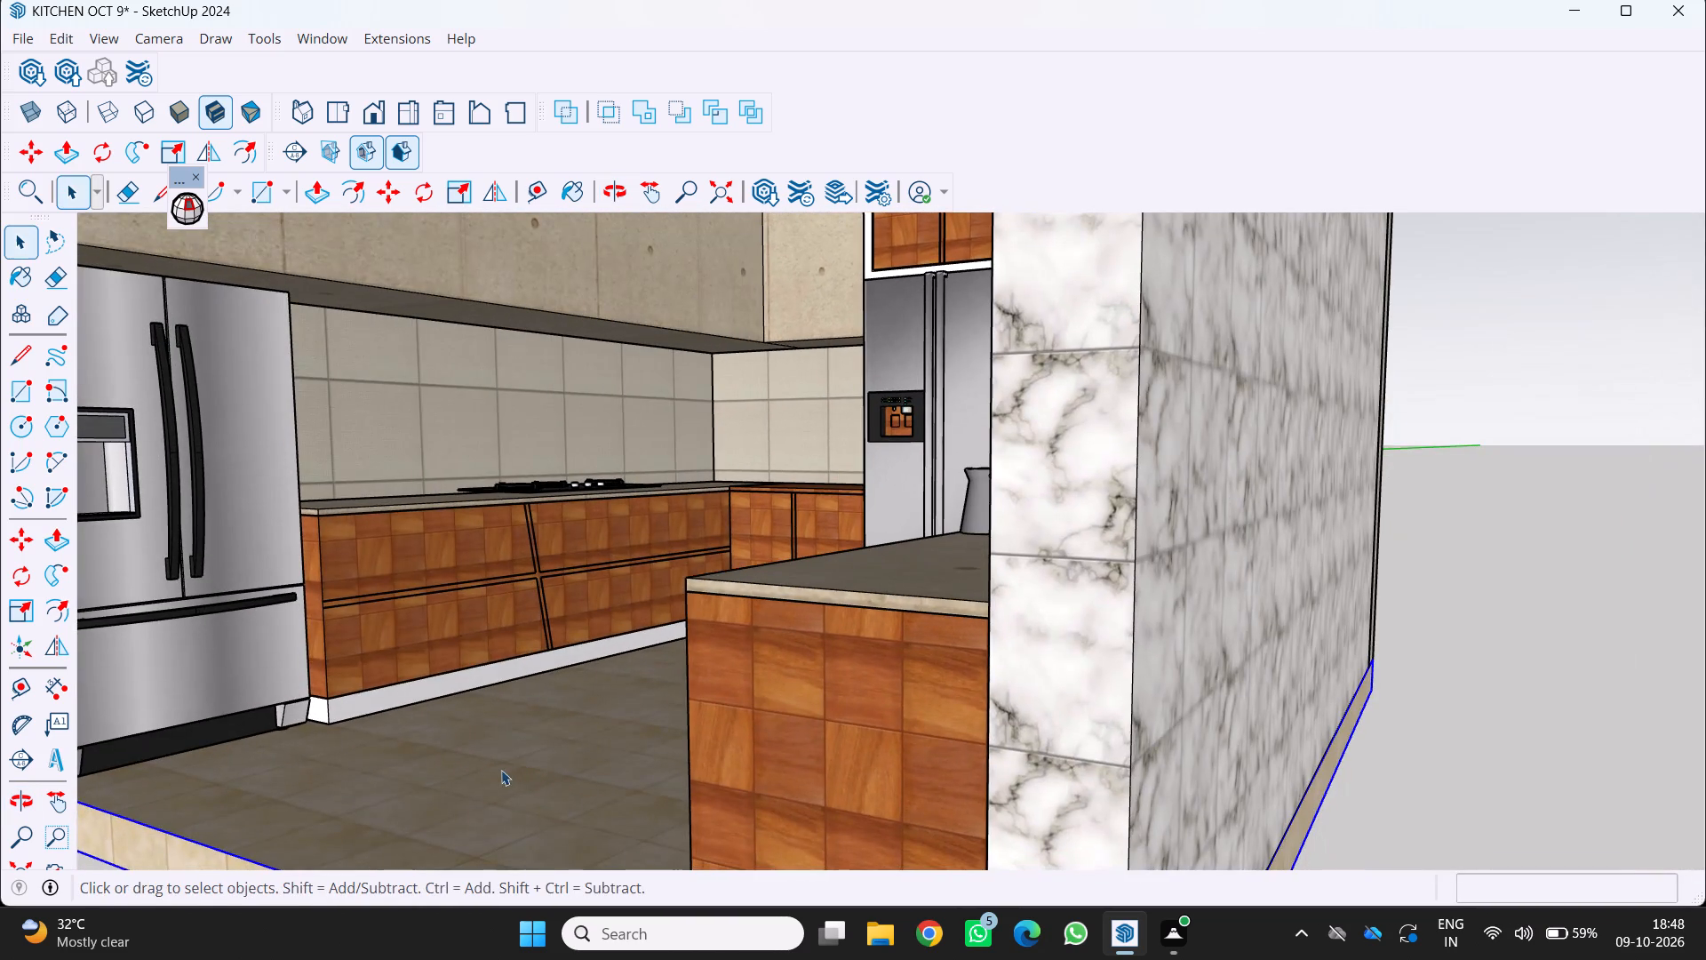
middle_drag(463, 697, 516, 719)
middle_click(516, 719)
key(space)
key(space)
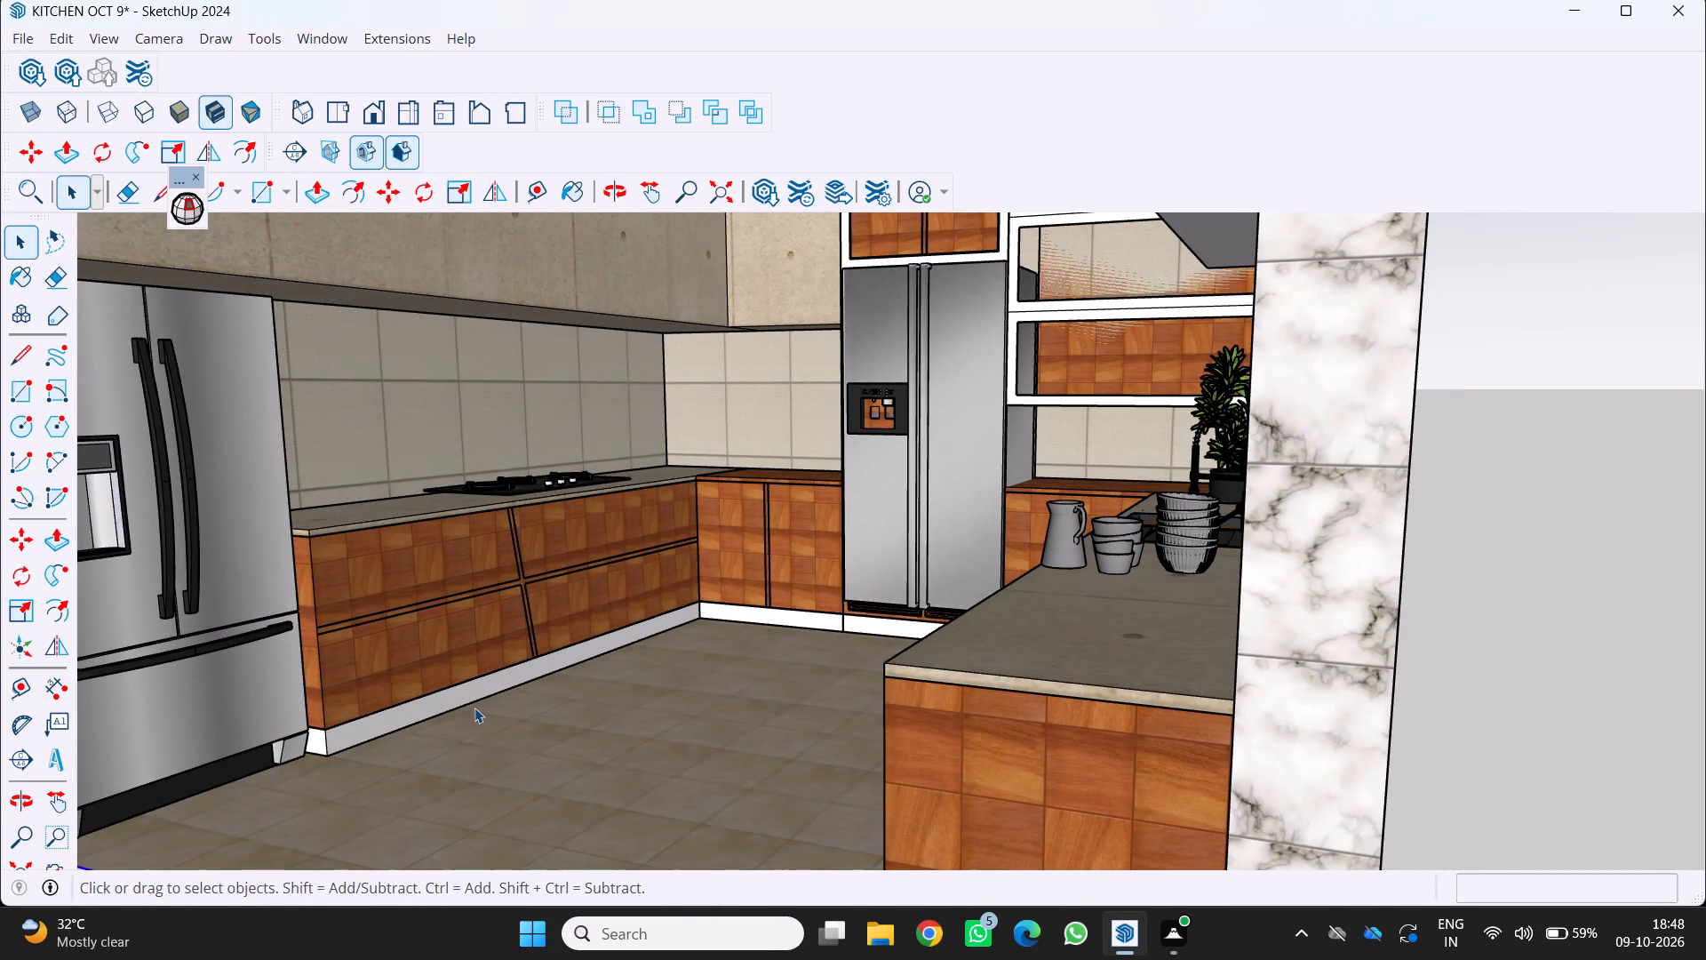
key(p)
key(space)
drag(444, 696, 444, 705)
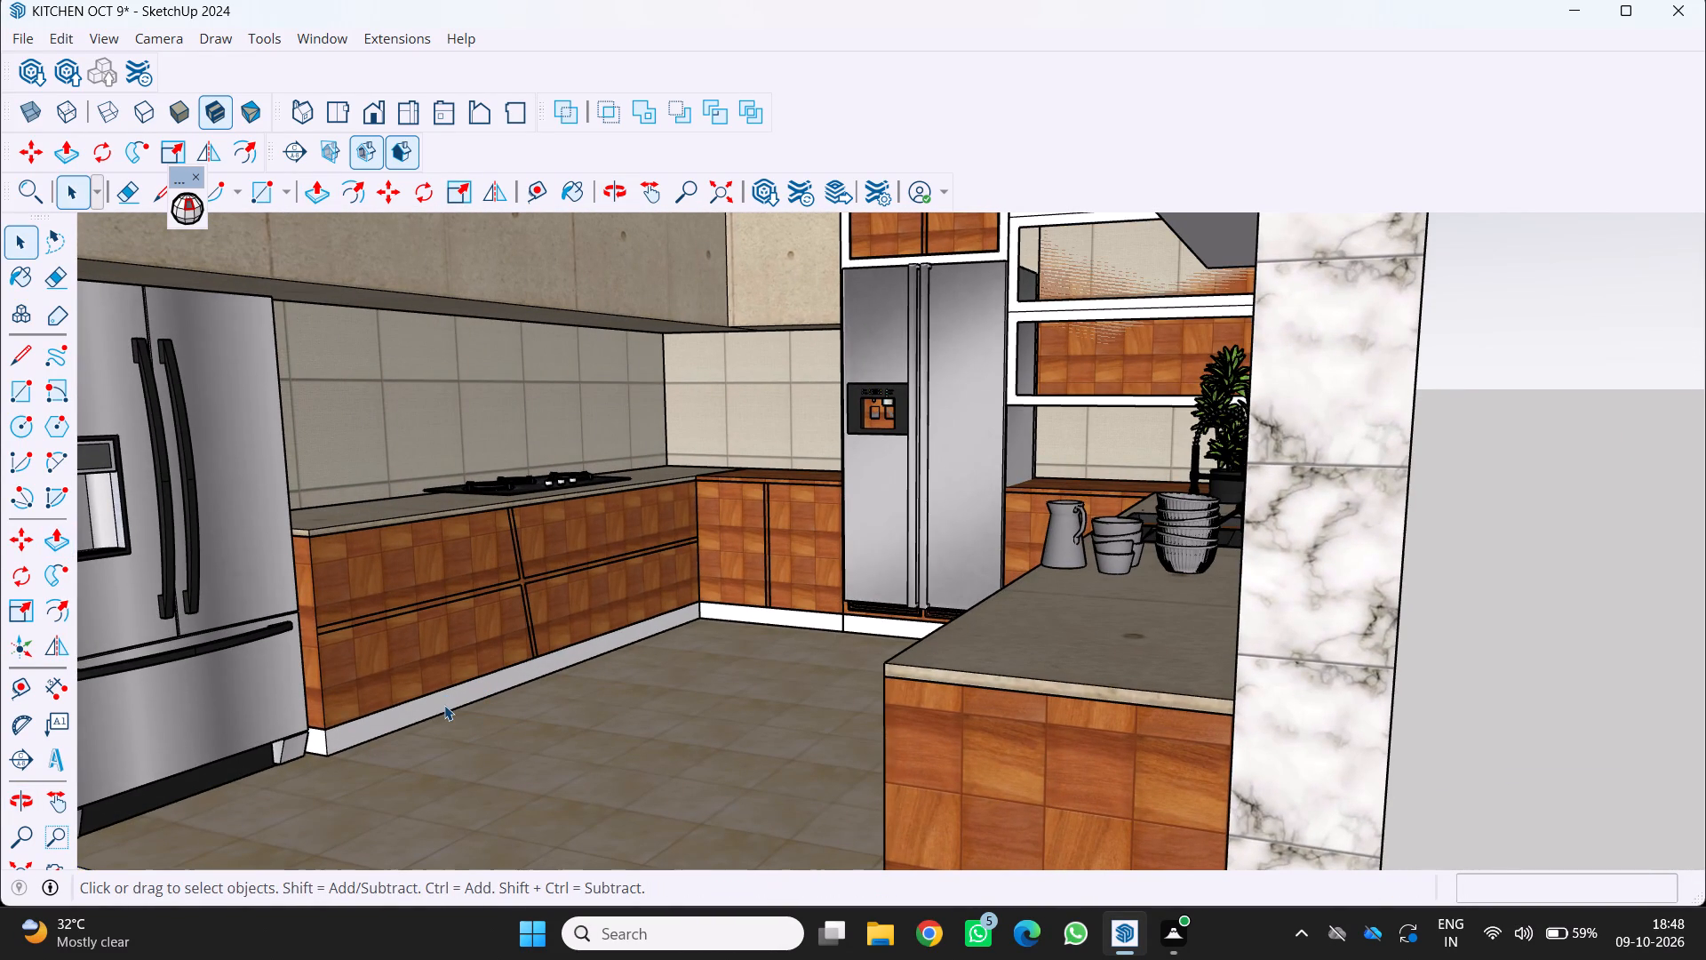
double_click(444, 705)
double_click(441, 704)
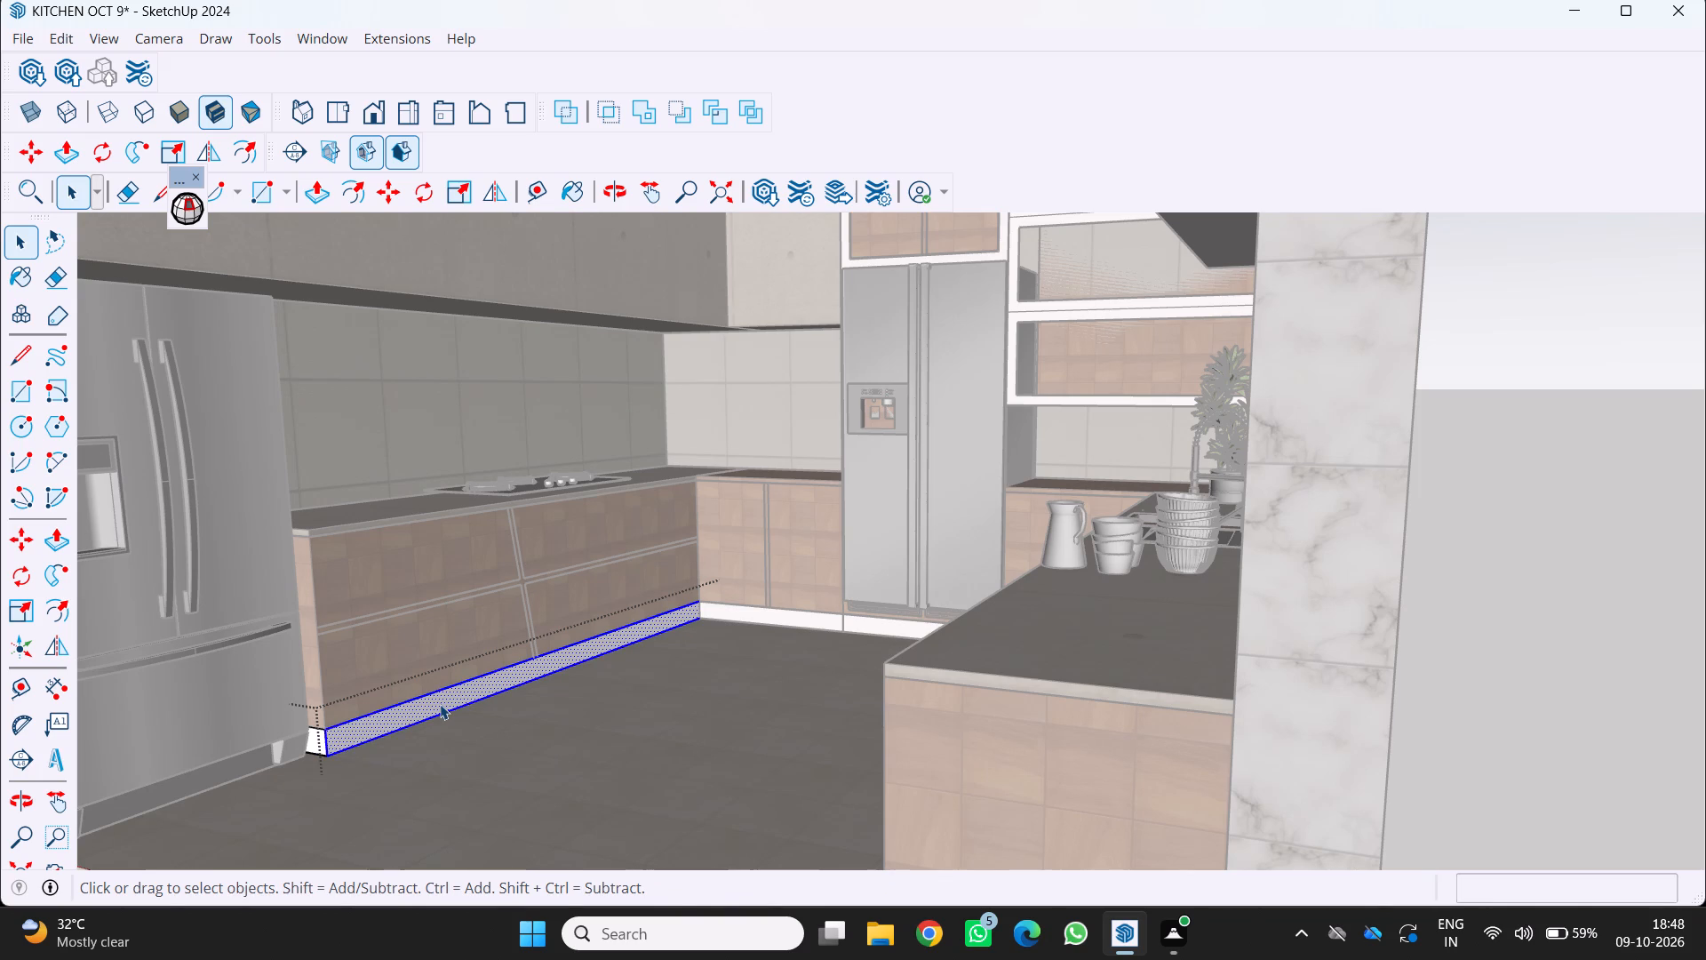
key(p)
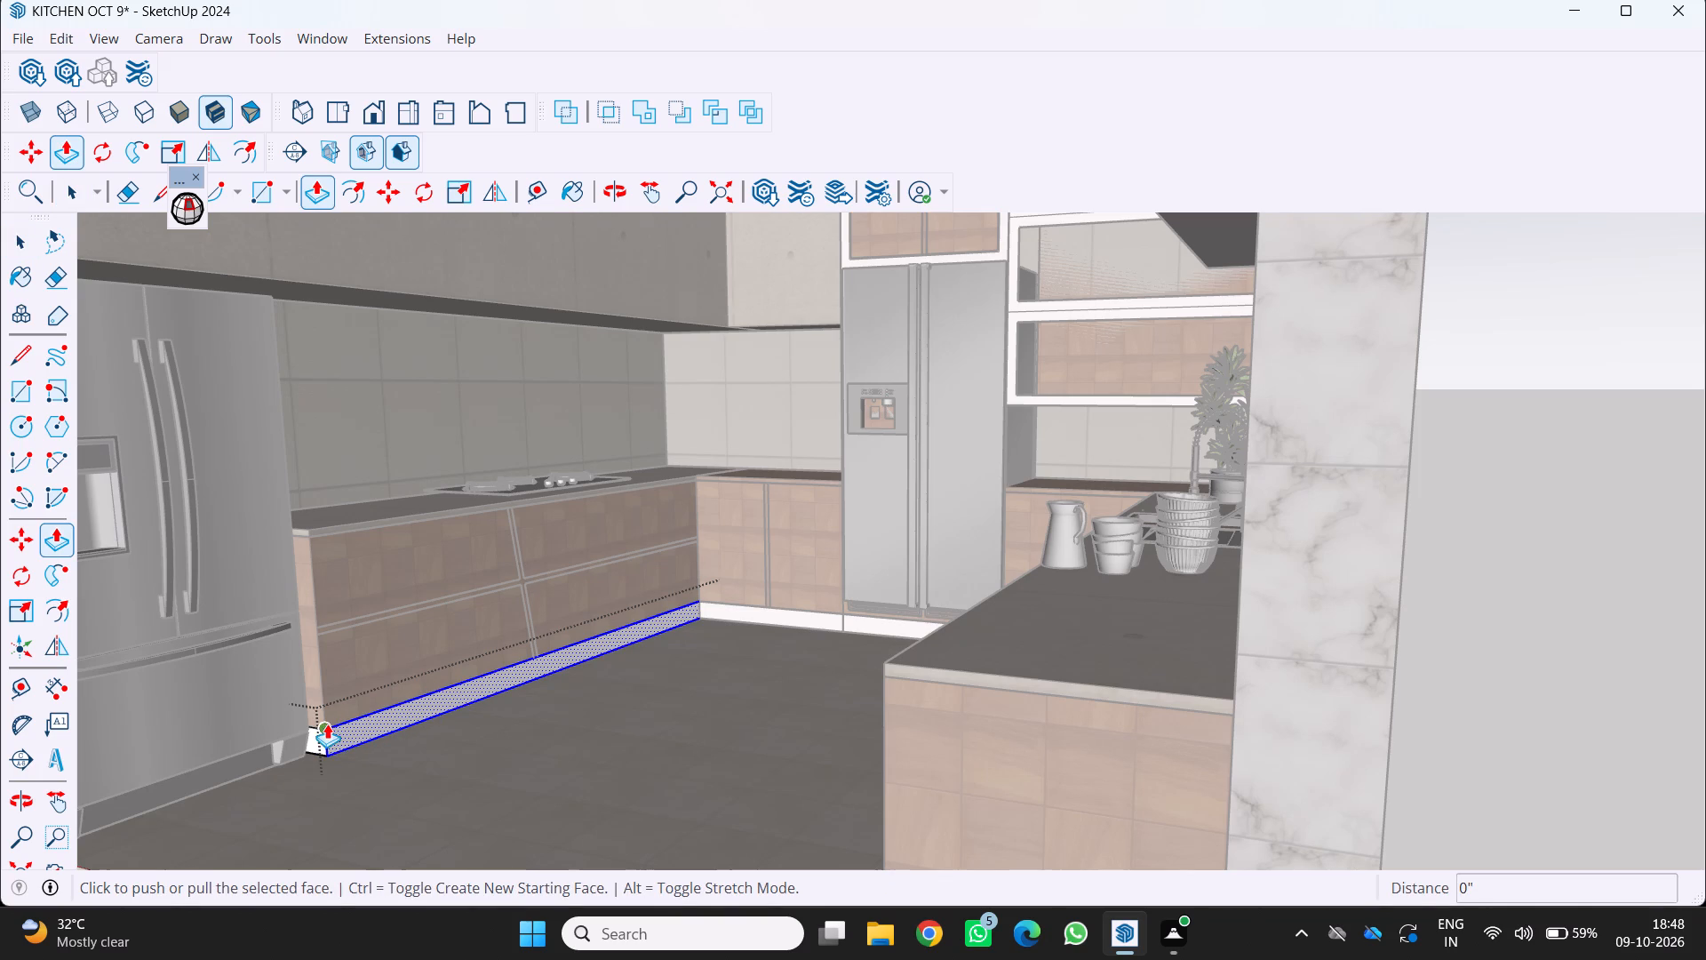
click(339, 734)
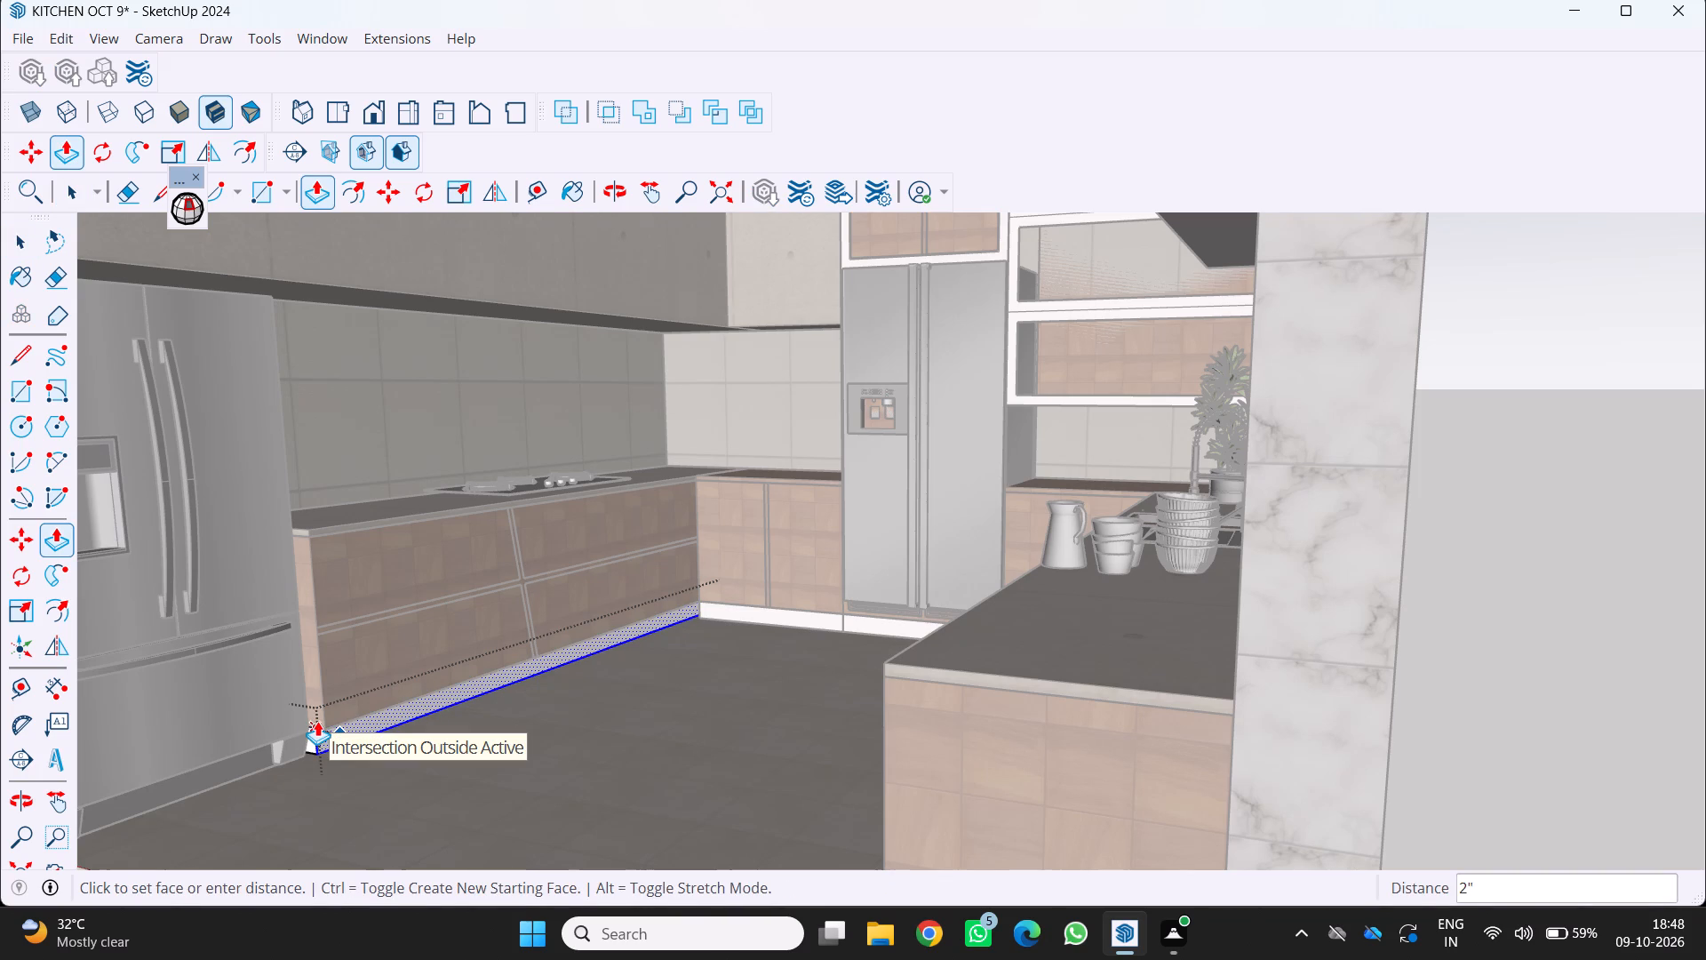
click(317, 721)
middle_drag(485, 731, 594, 743)
middle_click(594, 743)
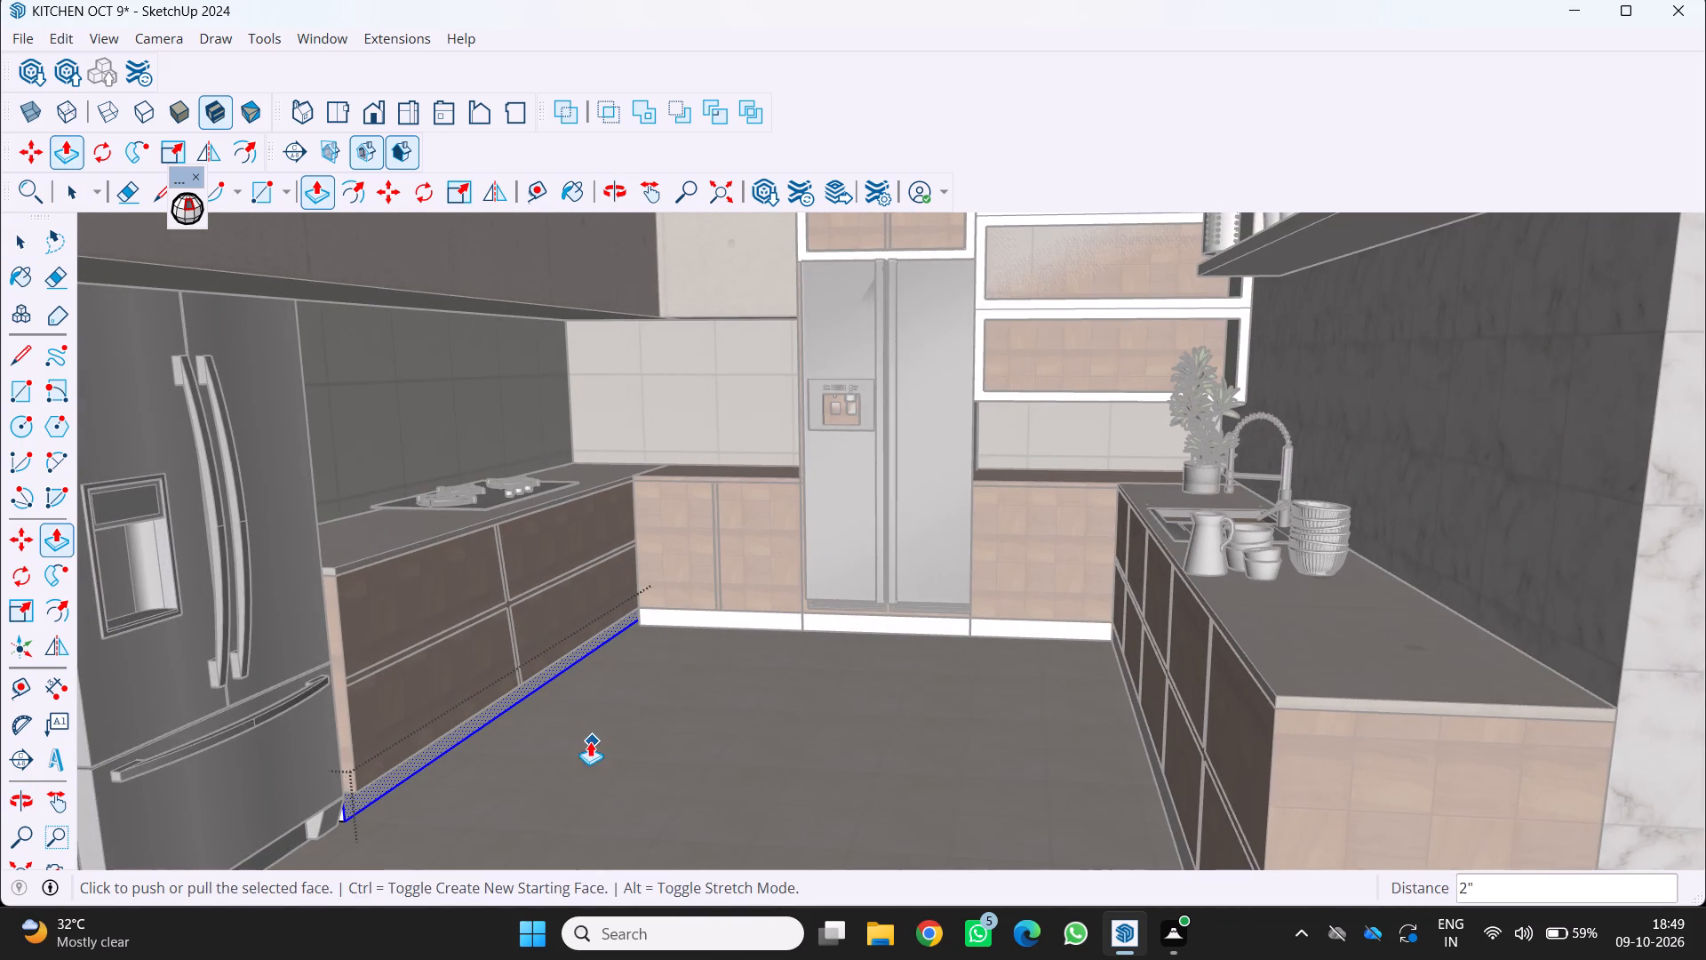
scroll(697, 597, up, 8)
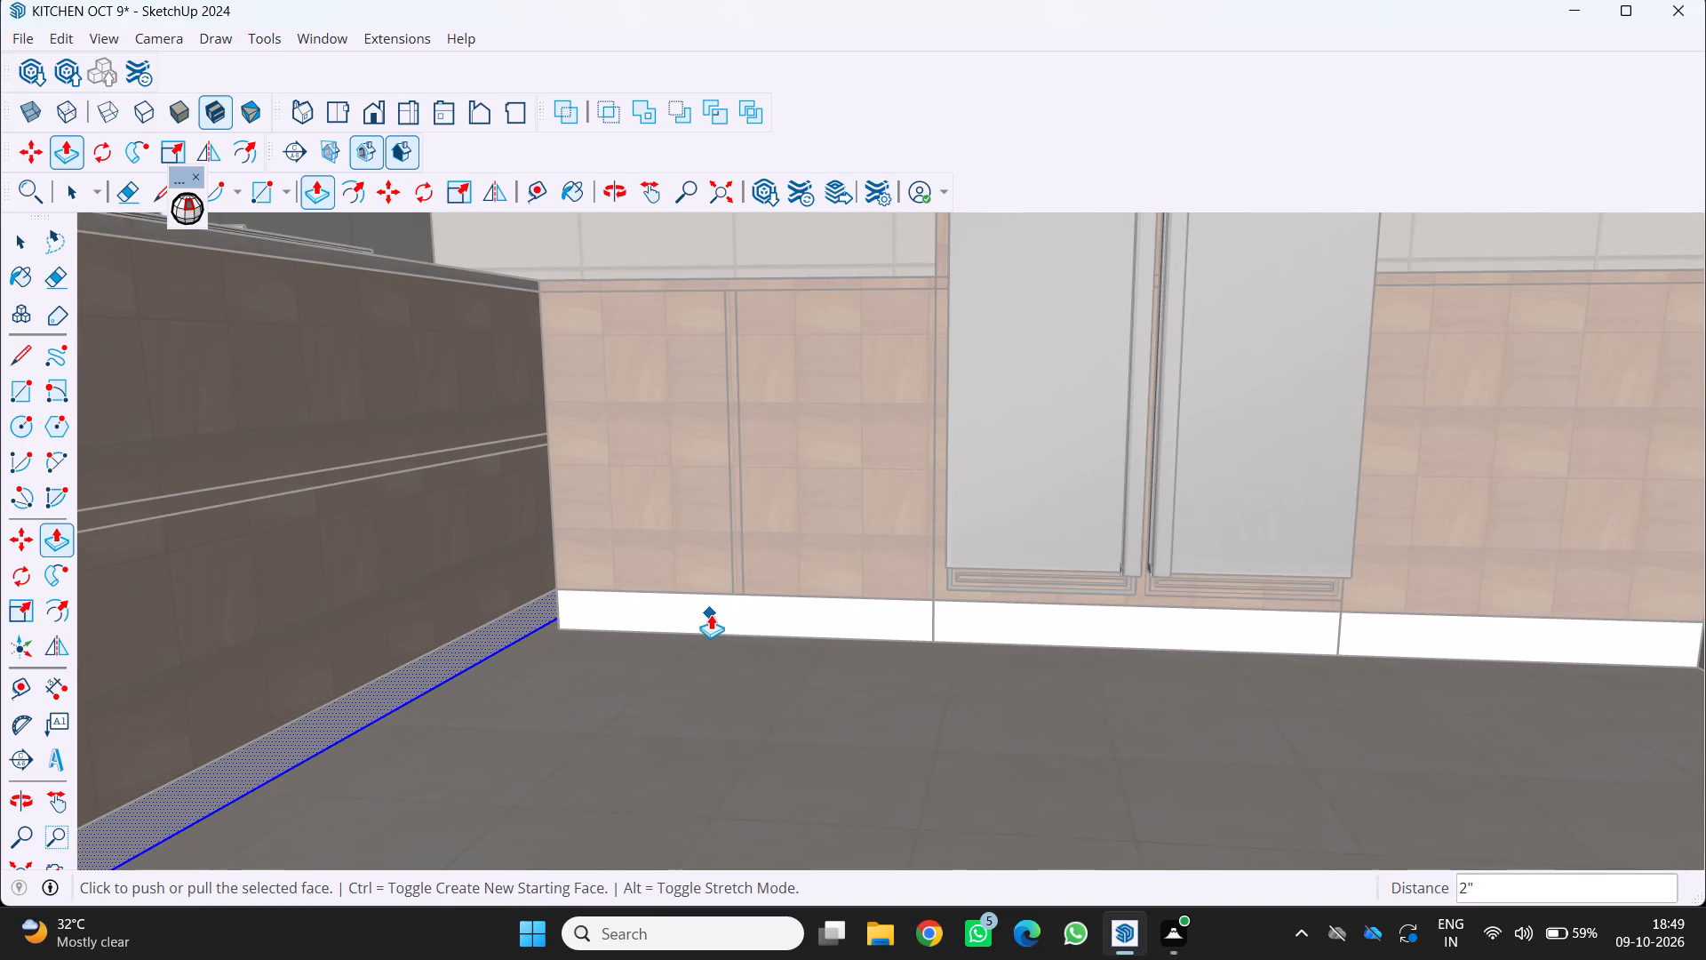
key(space)
click(617, 708)
Examine the floor's front edge and the plinths along the base cabinets from the kitchen's open front.
scroll(582, 693, up, 1)
middle_drag(582, 693, 687, 572)
scroll(680, 570, down, 6)
middle_drag(675, 586, 614, 710)
scroll(614, 710, down, 9)
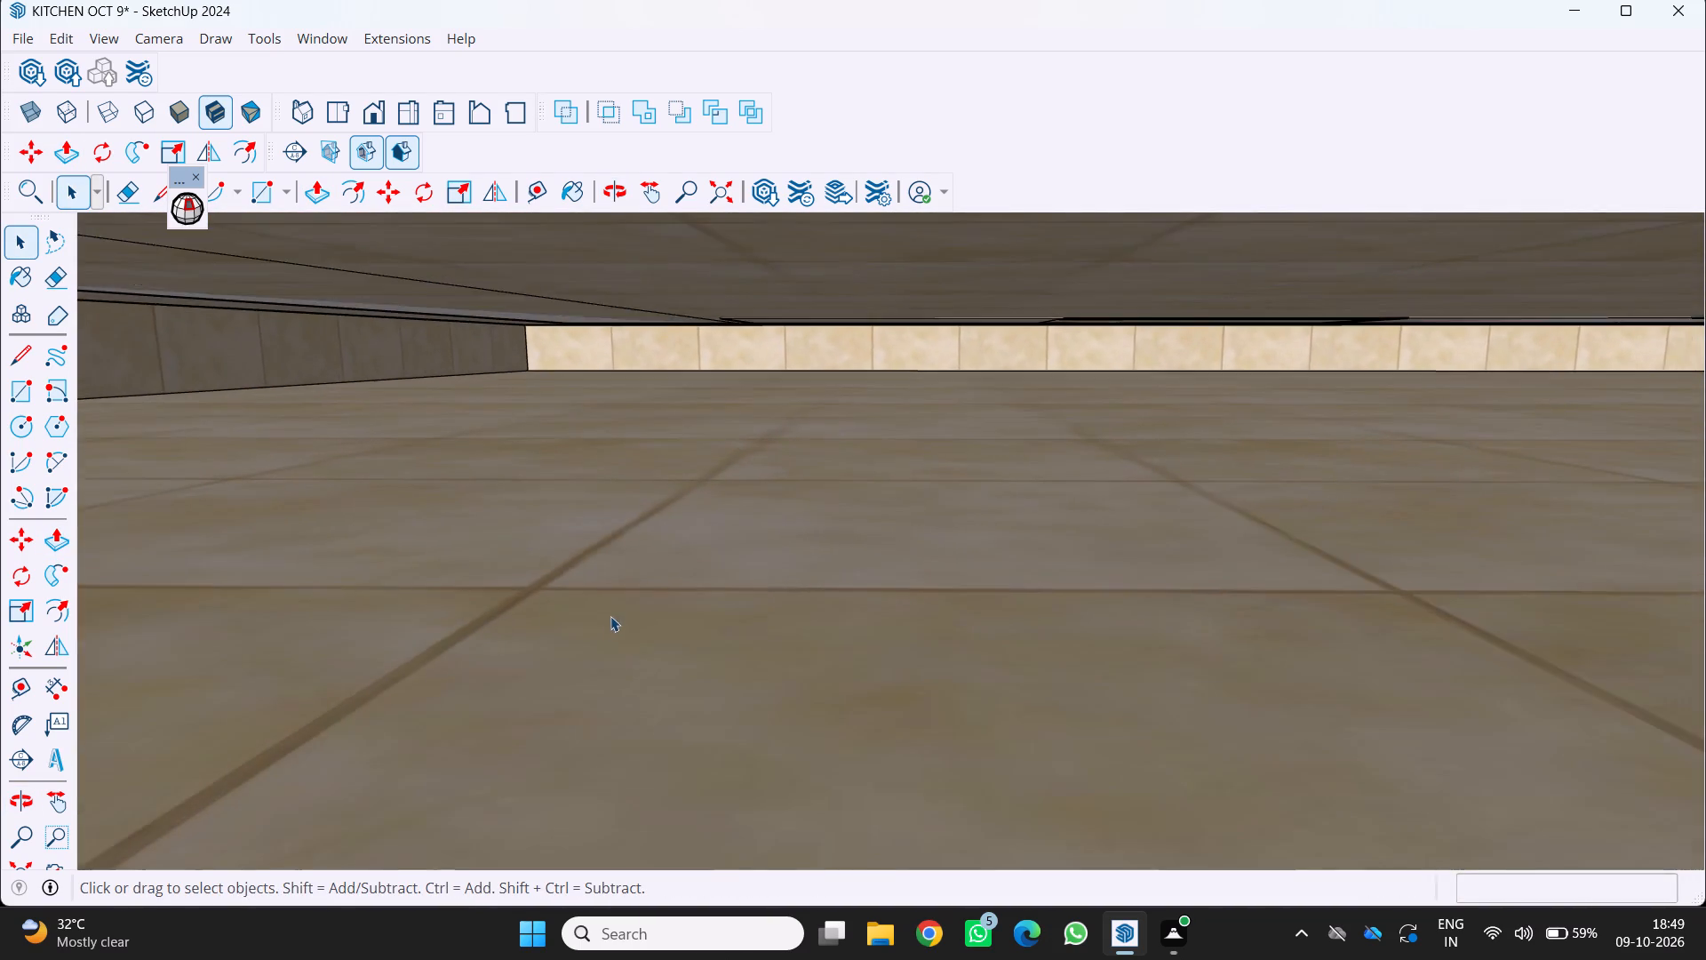
scroll(610, 616, down, 14)
middle_drag(650, 484, 710, 591)
scroll(653, 514, down, 2)
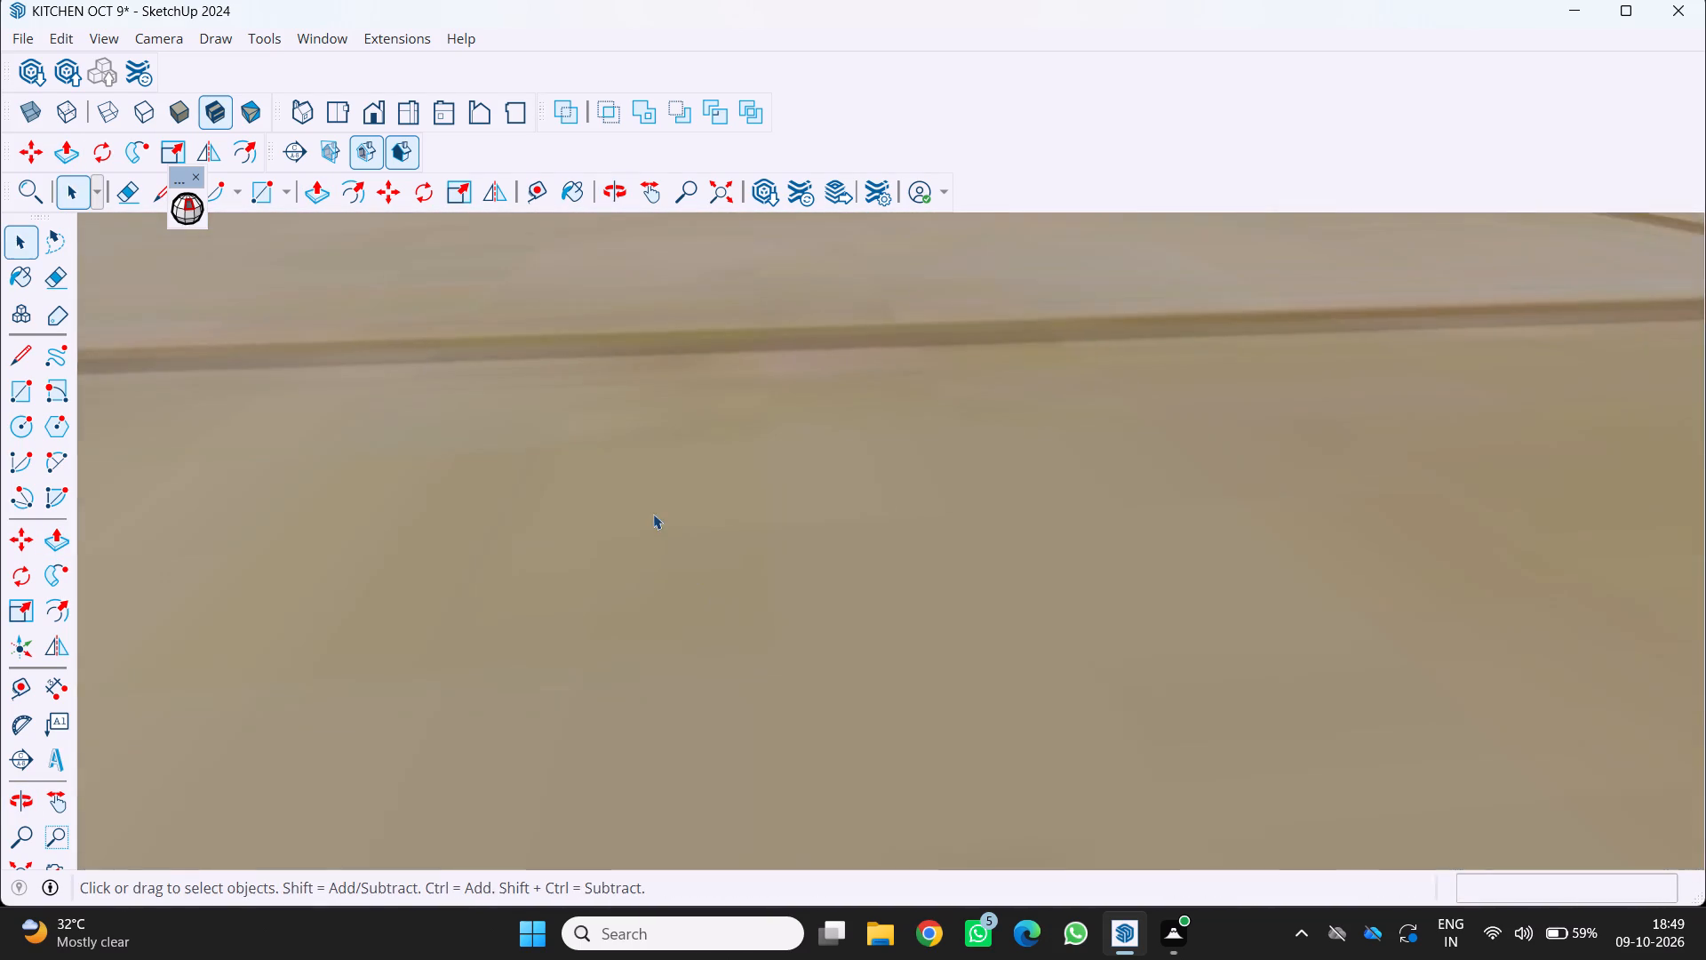
scroll(653, 514, down, 20)
scroll(653, 514, down, 15)
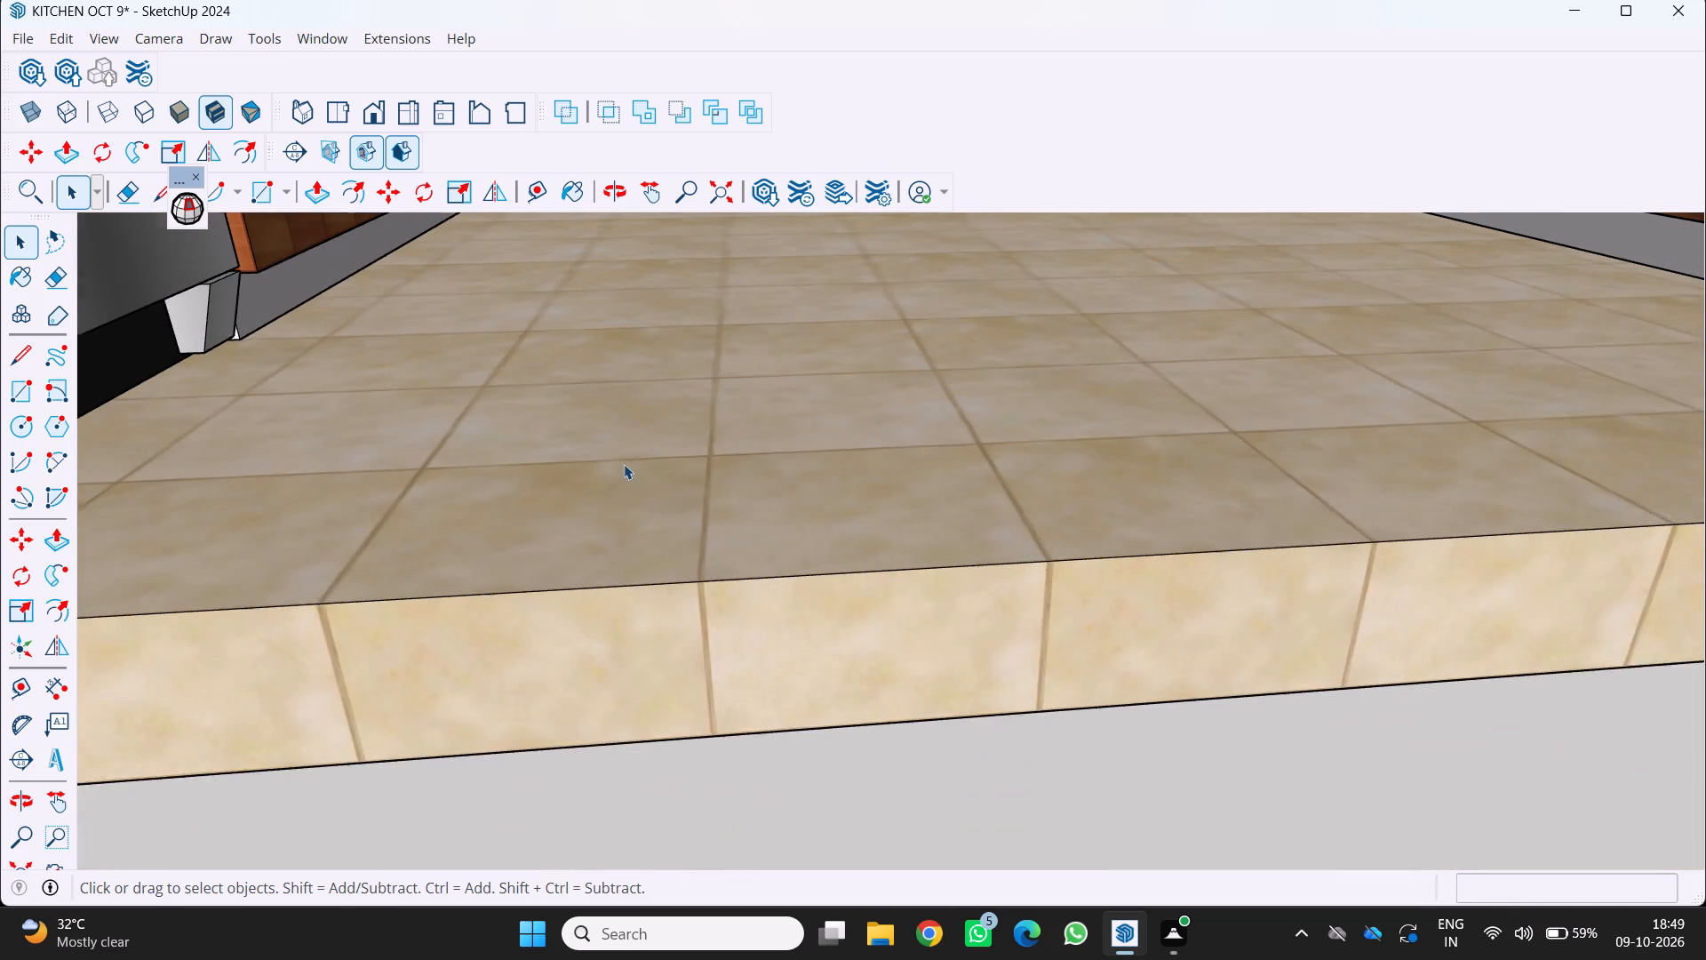
scroll(624, 464, down, 1)
middle_drag(624, 464, 516, 460)
scroll(513, 455, down, 4)
middle_drag(514, 455, 587, 356)
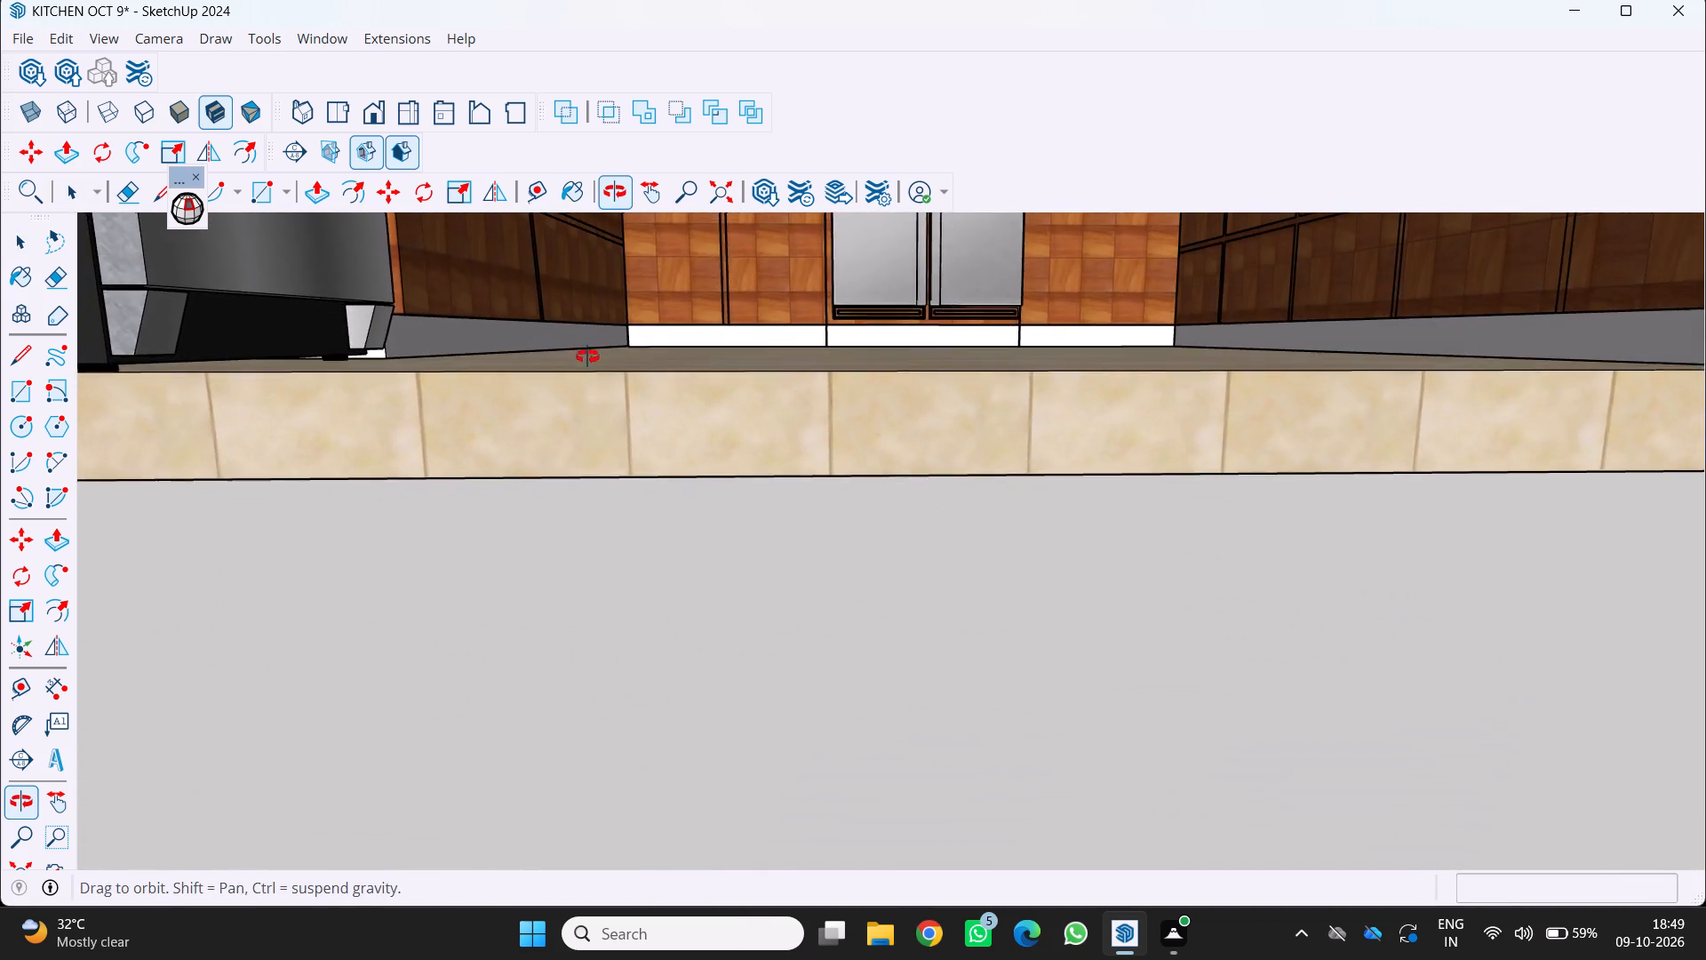
Push the front face of the white plinth under the back-wall base cabinets beside the refrigerator back about 10 1/2".
middle_drag(587, 356, 586, 356)
scroll(590, 345, up, 10)
middle_drag(596, 342, 647, 364)
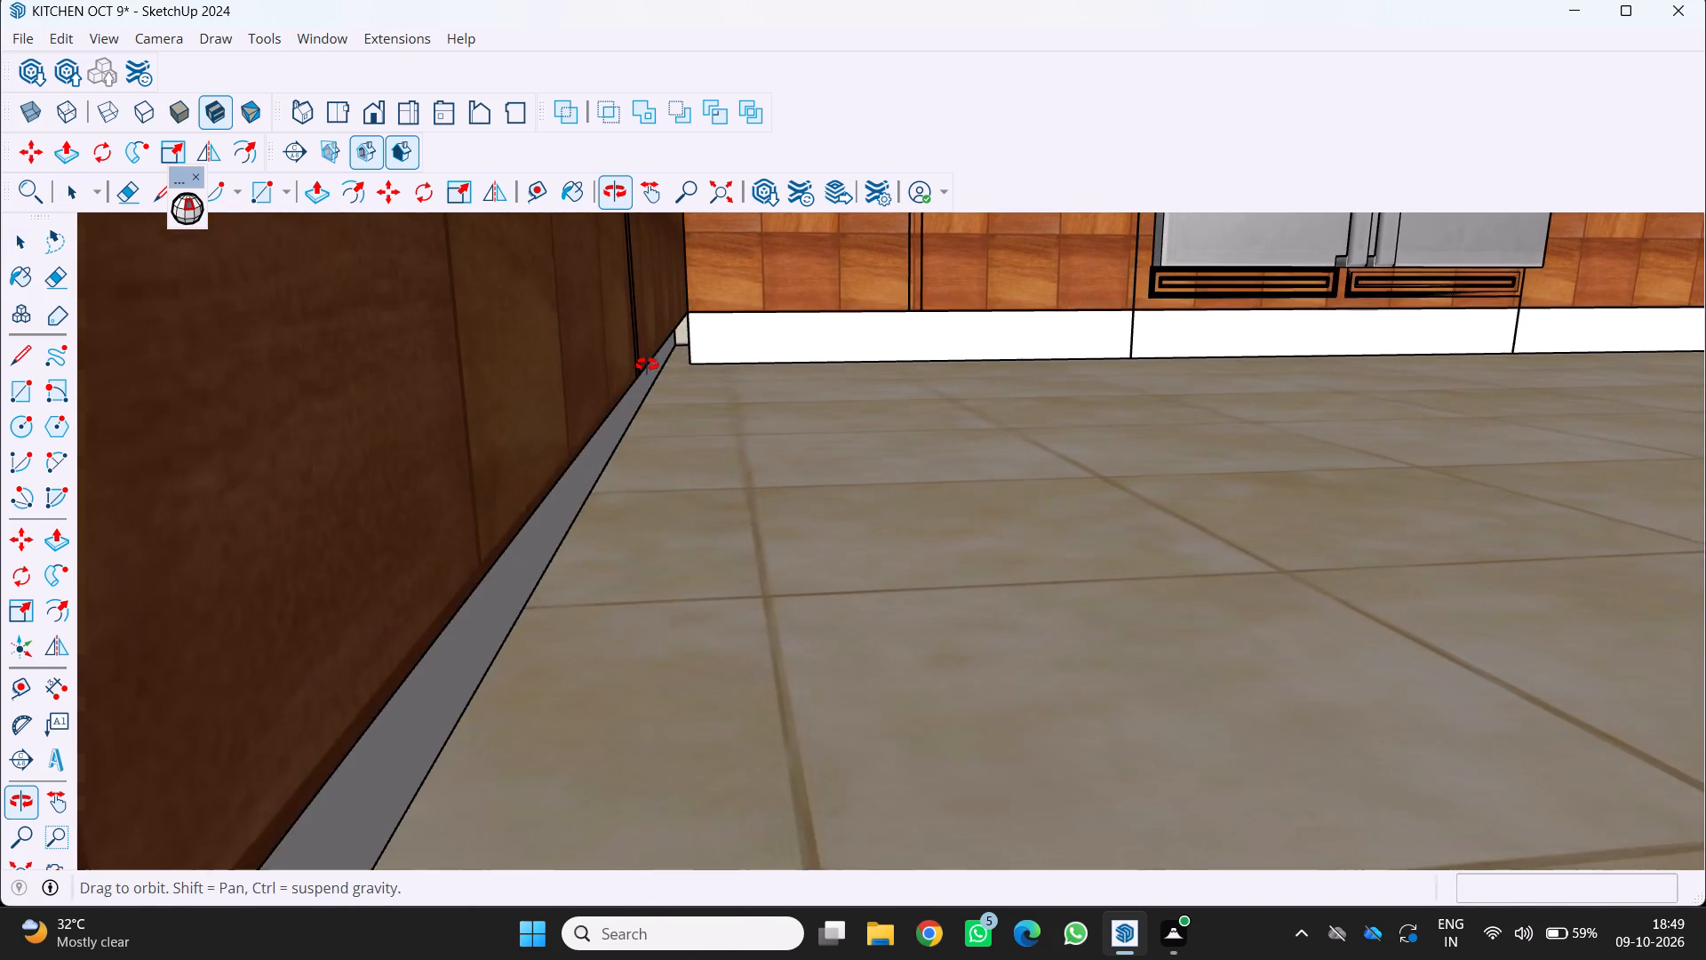
middle_drag(647, 364, 651, 358)
scroll(768, 324, up, 5)
double_click(756, 327)
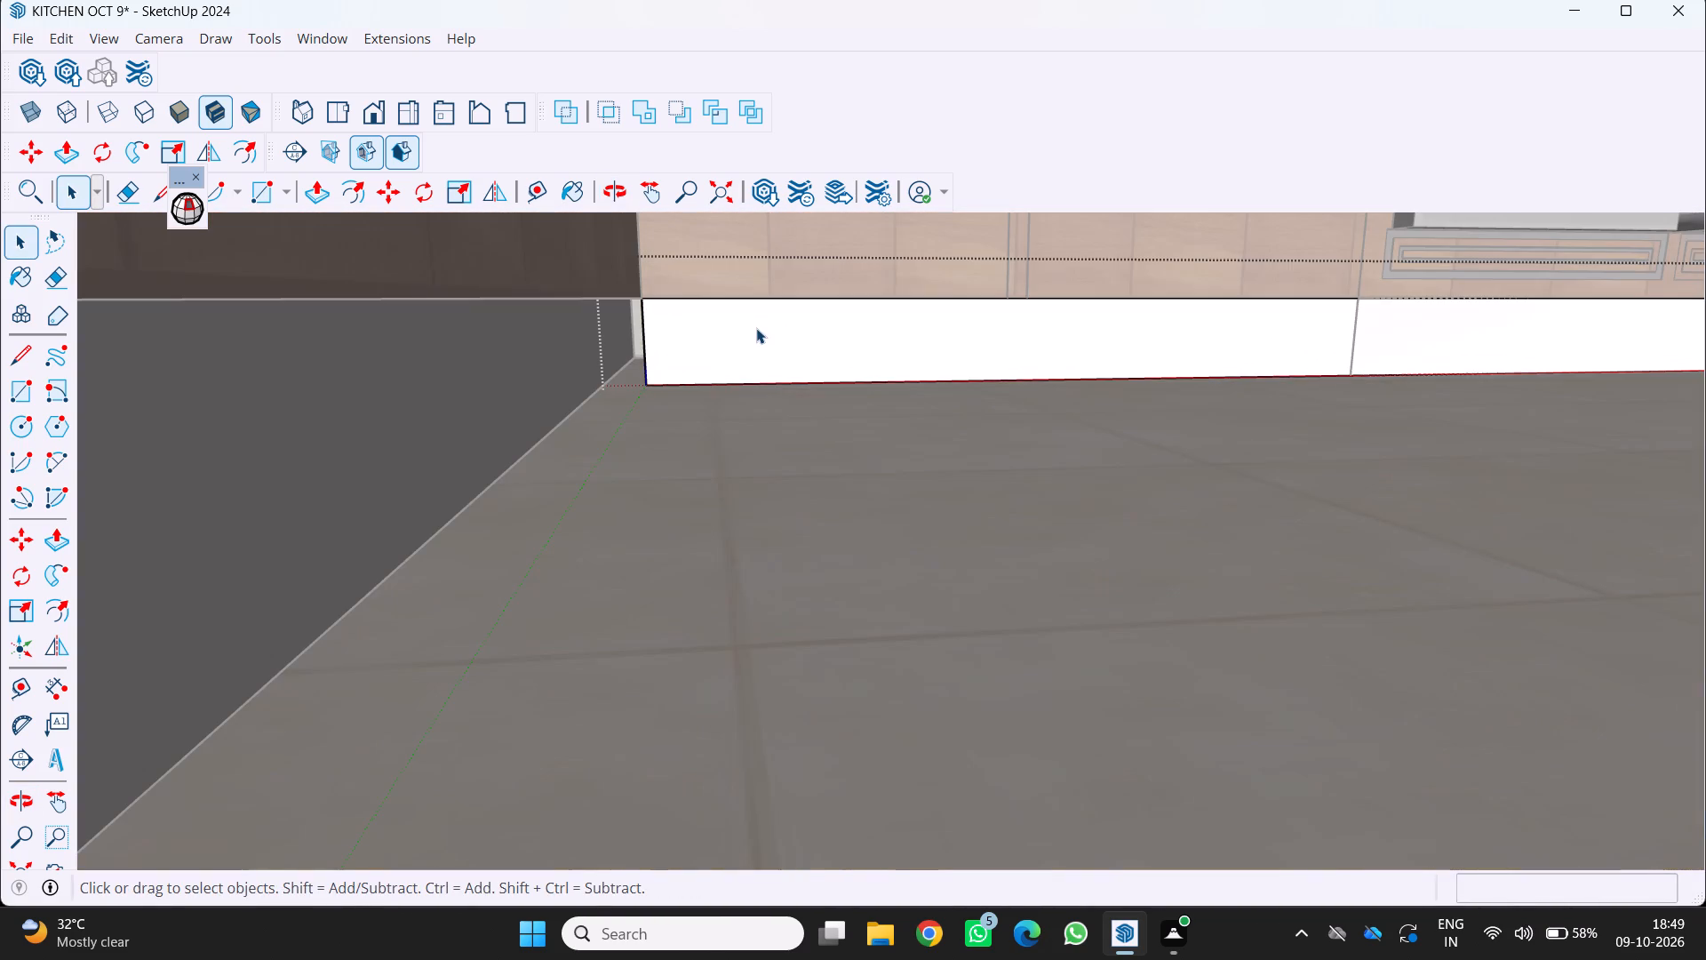
double_click(756, 328)
key(p)
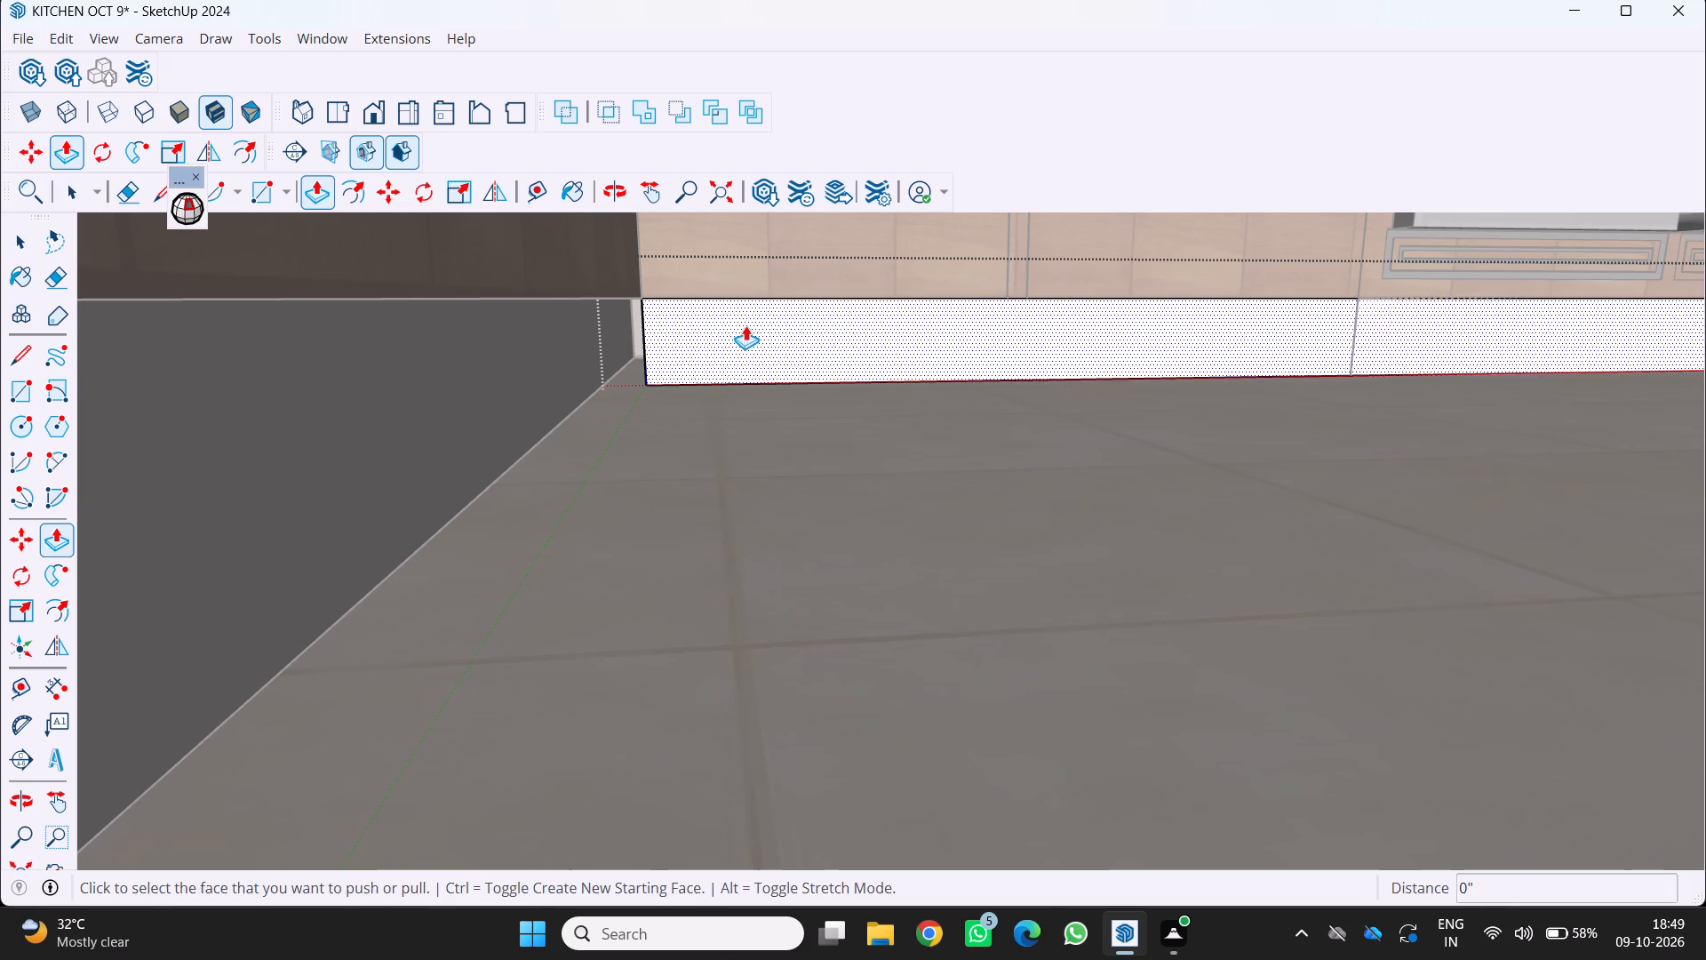
click(745, 325)
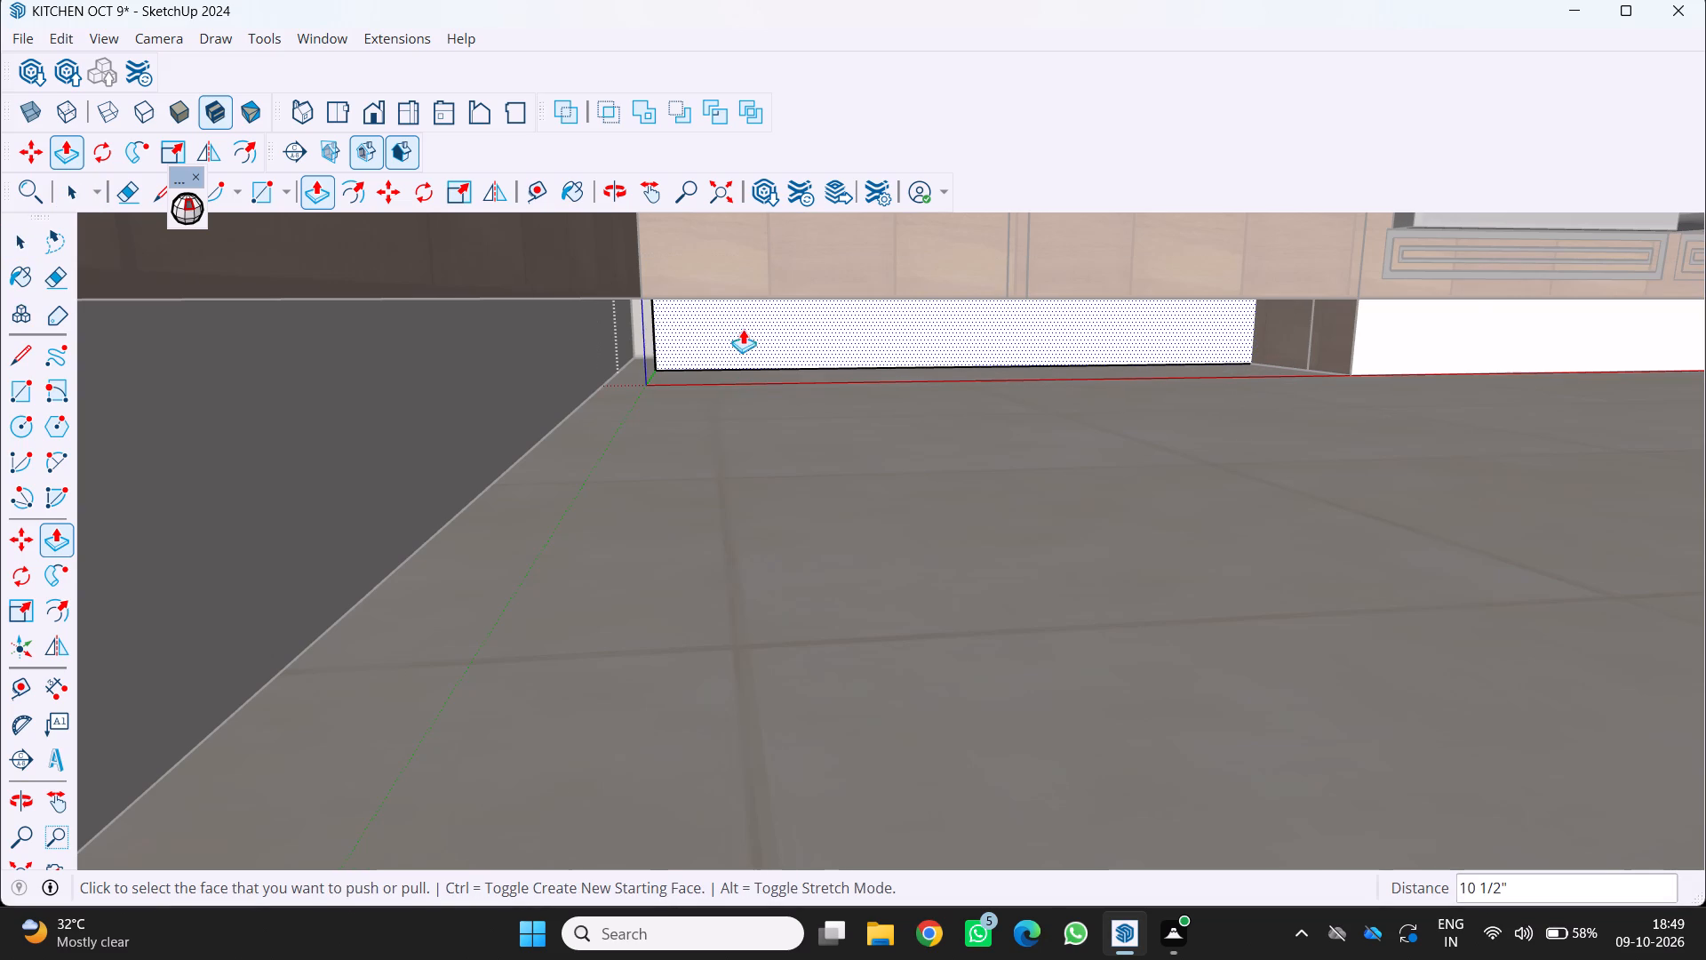
Pull the recessed face of the same back-wall plinth partway forward again, keeping it set back behind the cabinet fronts.
middle_click(746, 330)
middle_drag(751, 362, 802, 419)
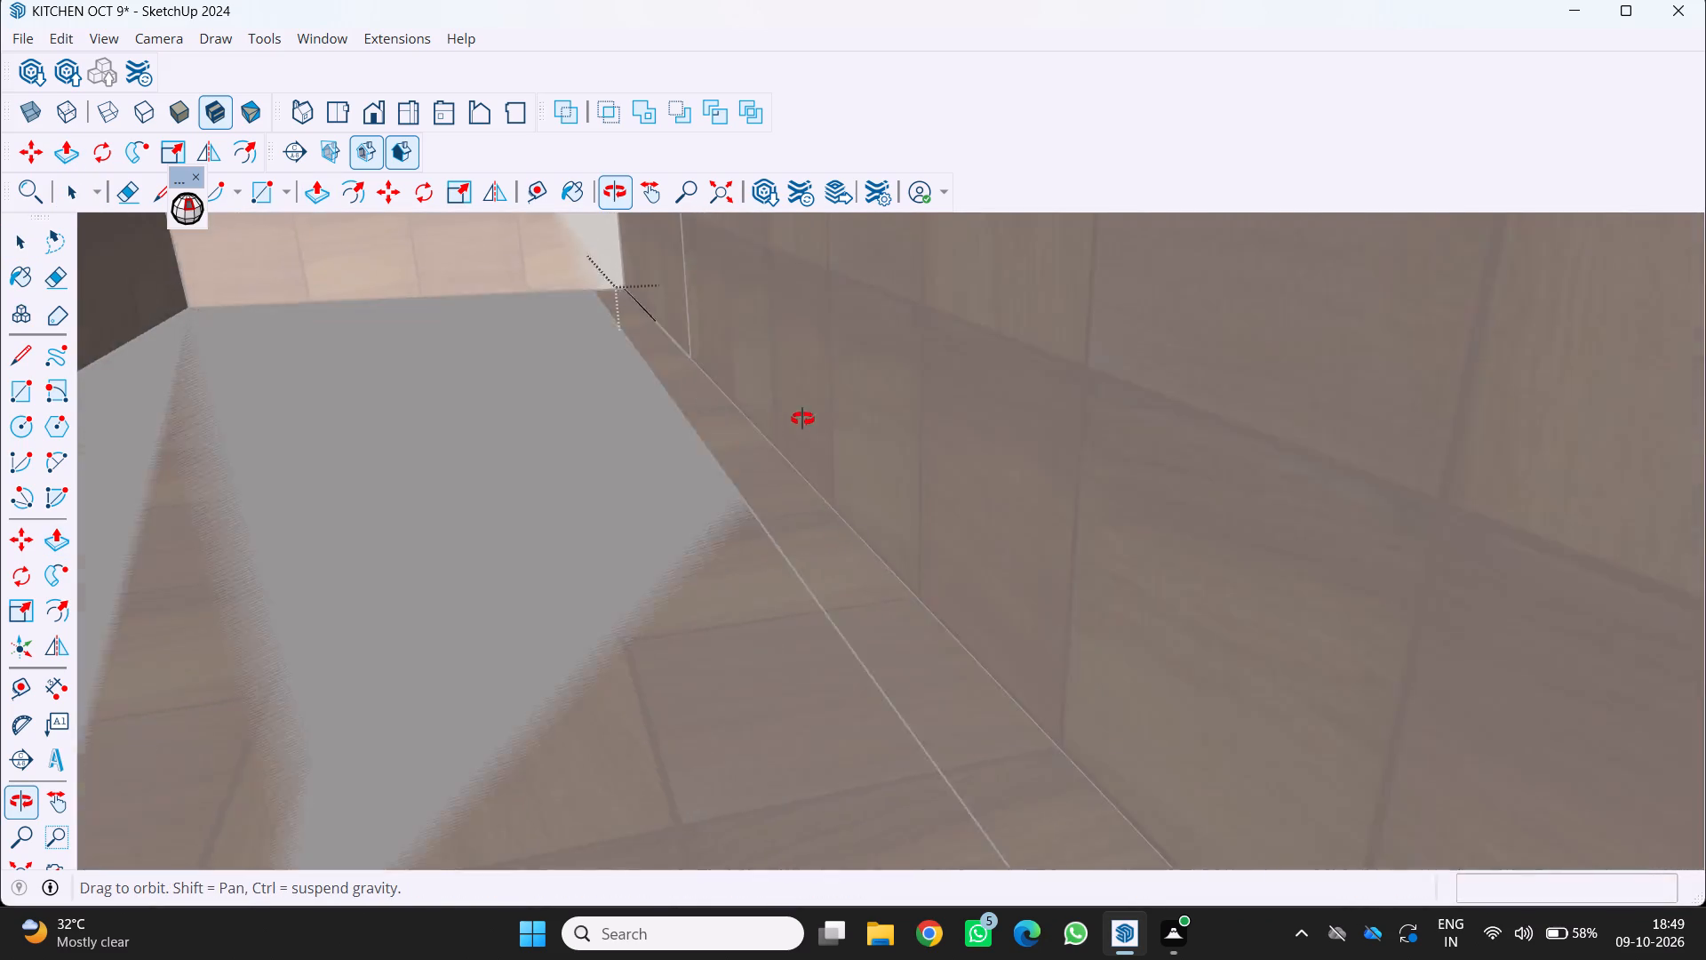
middle_drag(802, 419, 637, 430)
middle_drag(682, 452, 706, 468)
scroll(675, 410, up, 8)
click(682, 355)
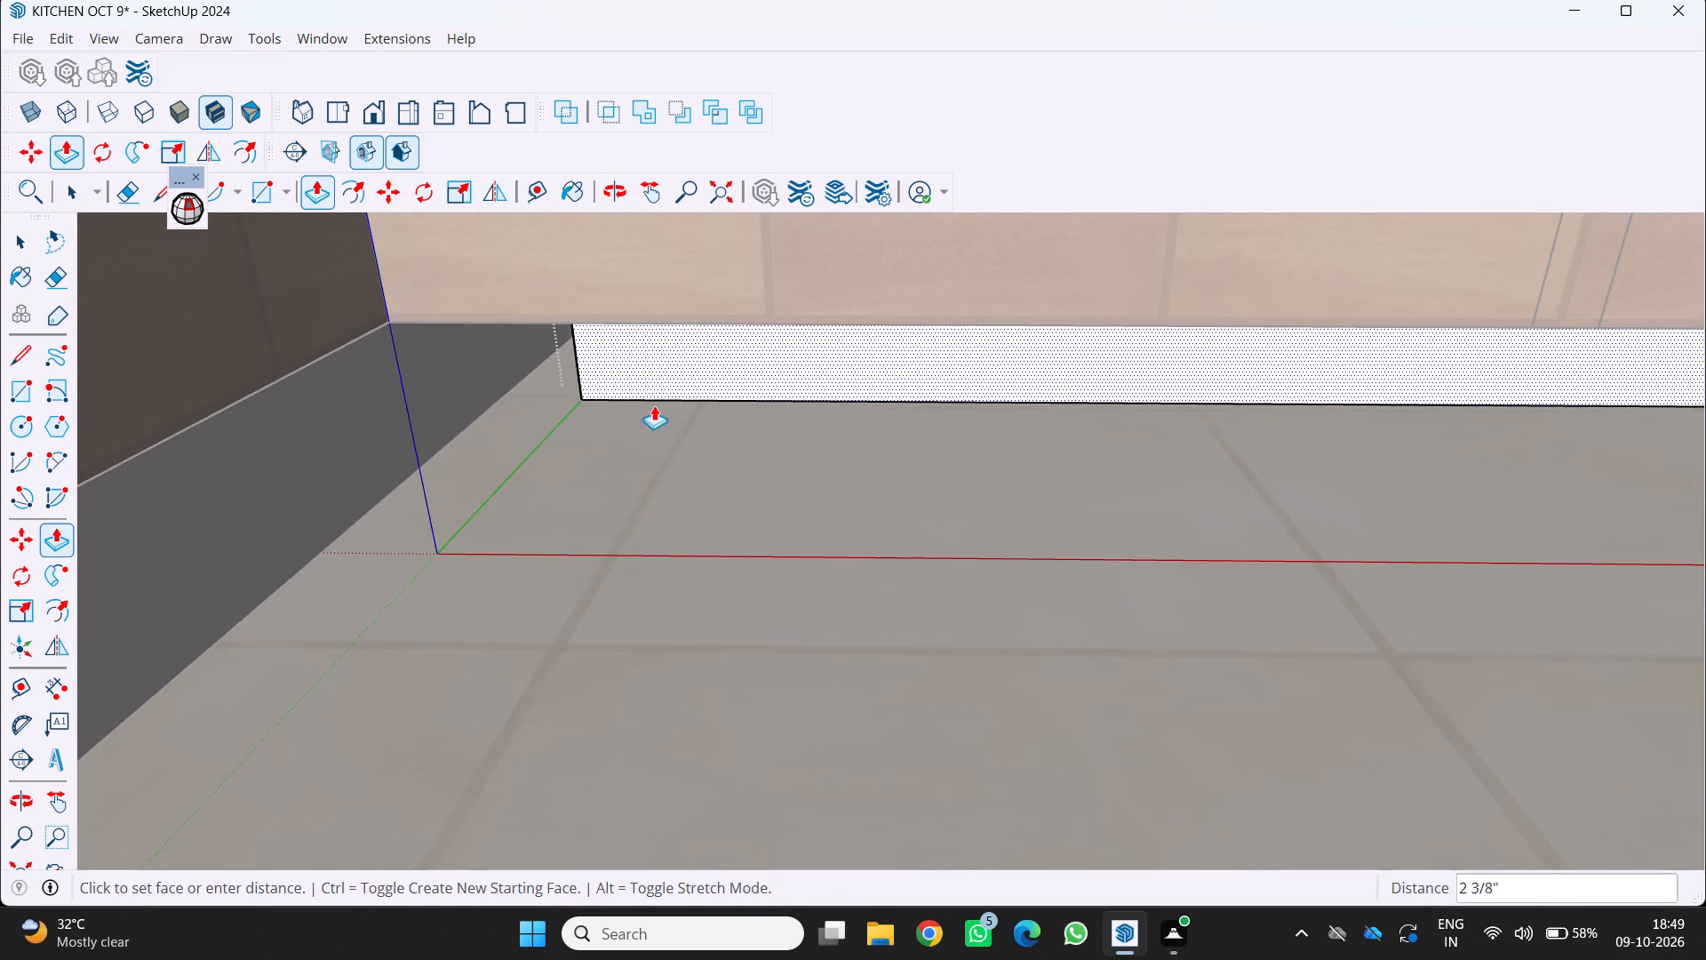
click(644, 418)
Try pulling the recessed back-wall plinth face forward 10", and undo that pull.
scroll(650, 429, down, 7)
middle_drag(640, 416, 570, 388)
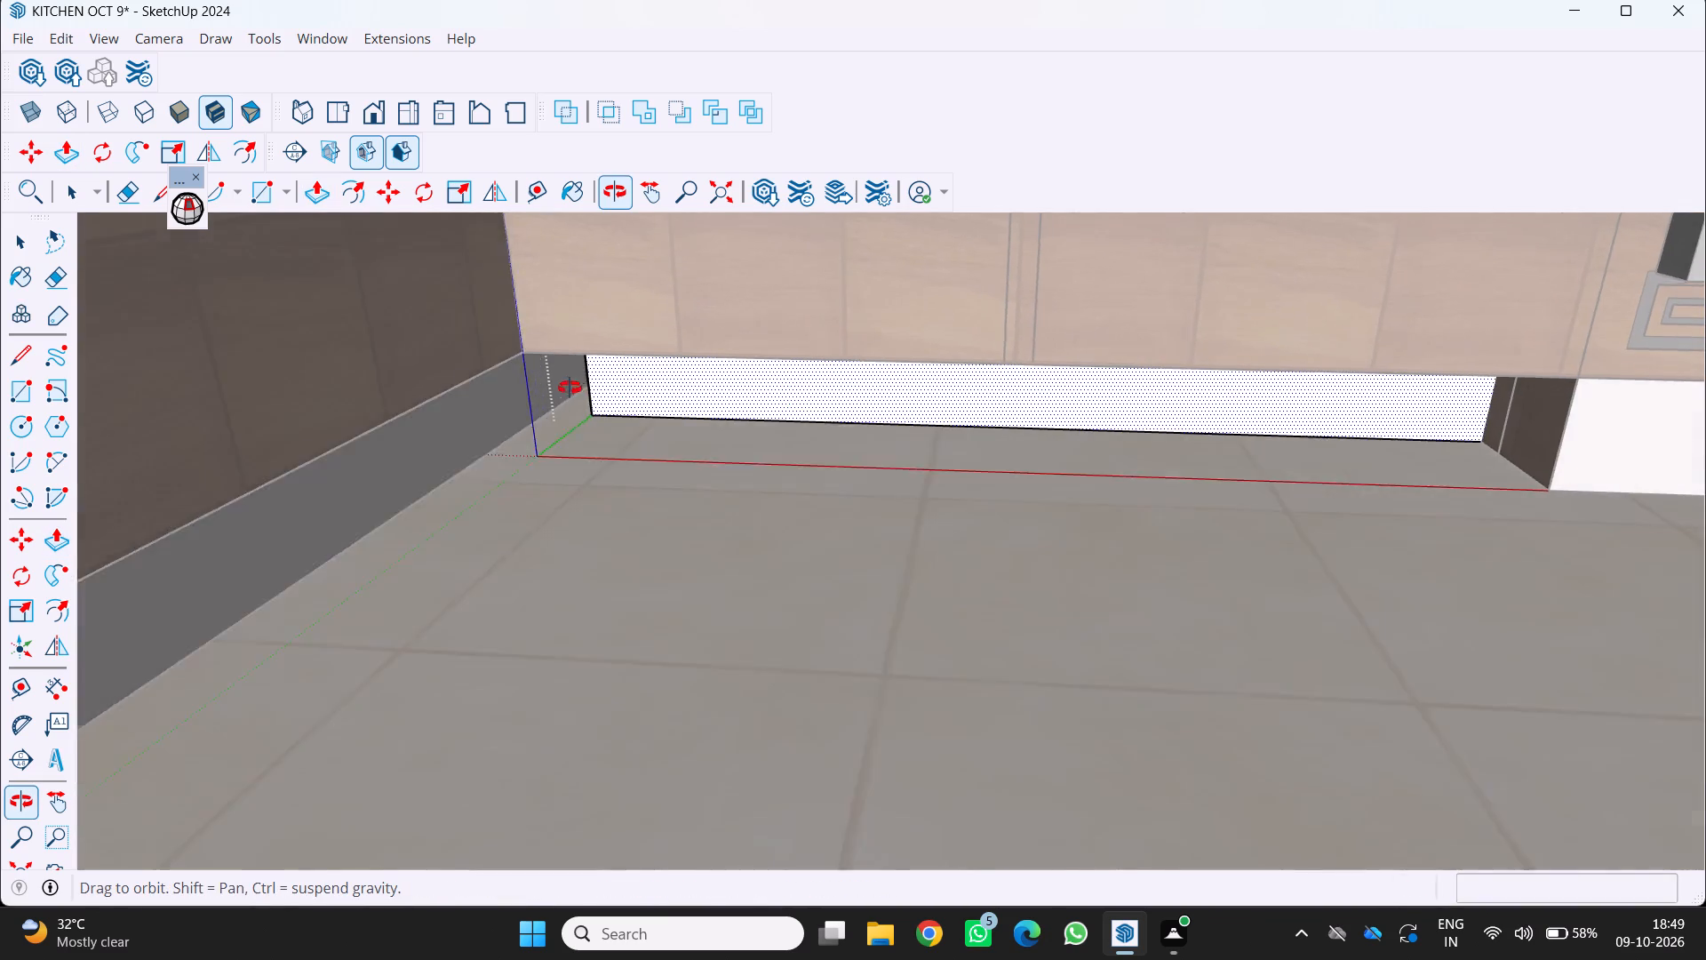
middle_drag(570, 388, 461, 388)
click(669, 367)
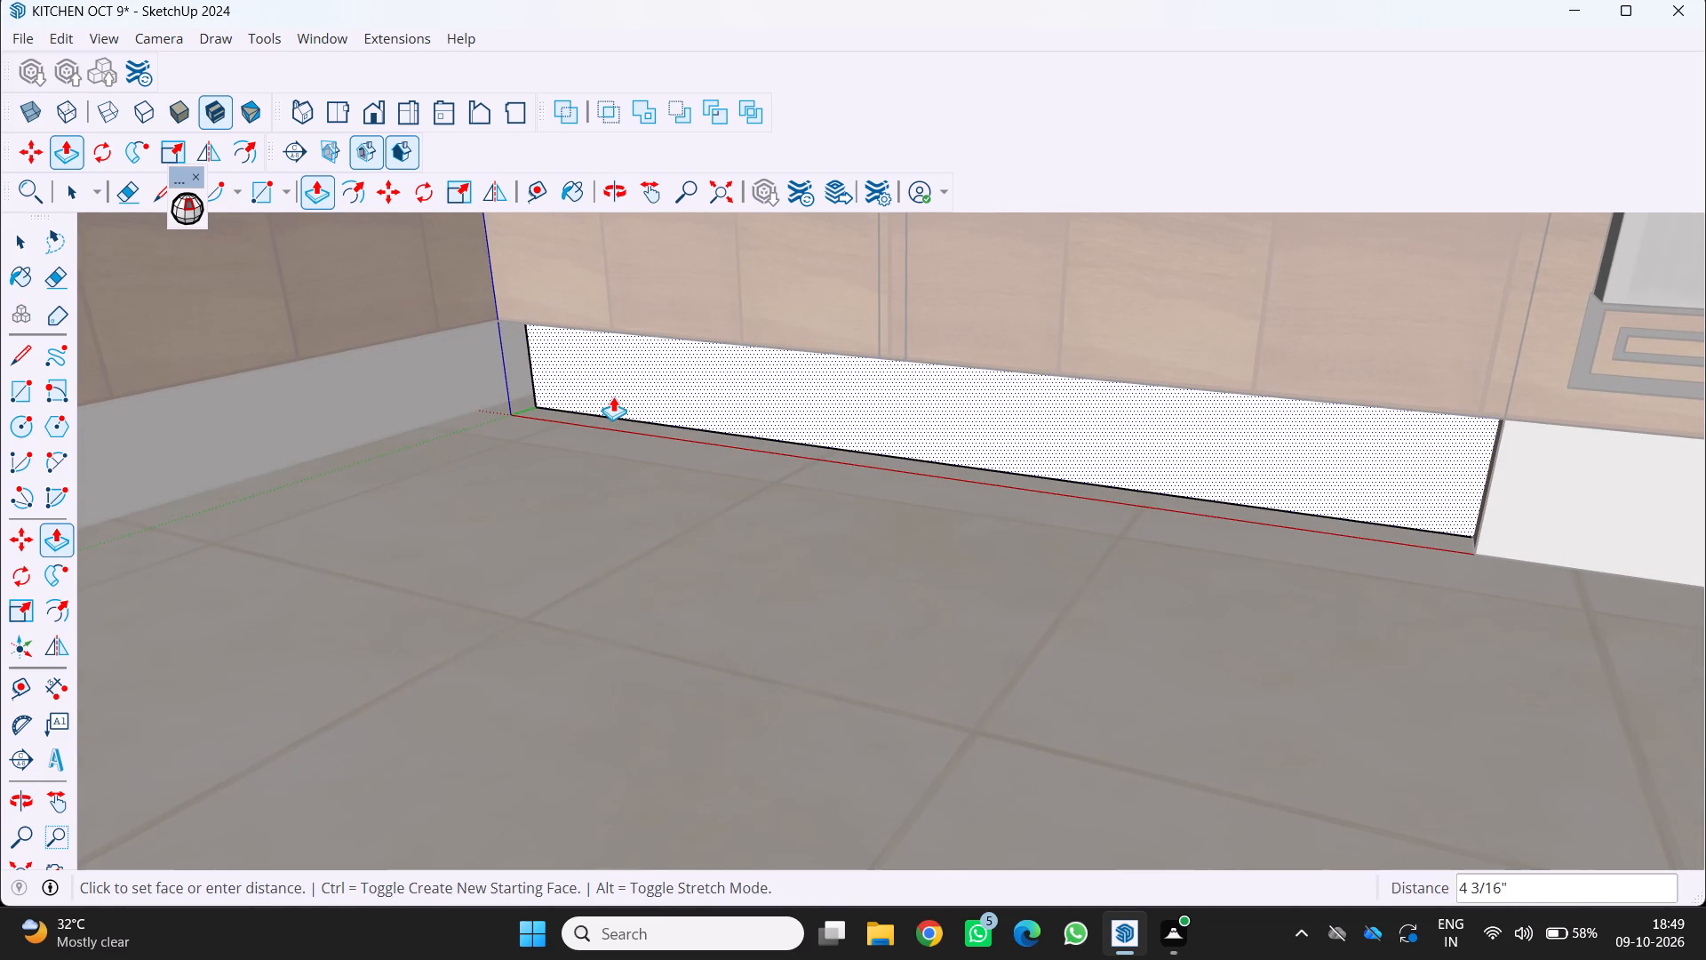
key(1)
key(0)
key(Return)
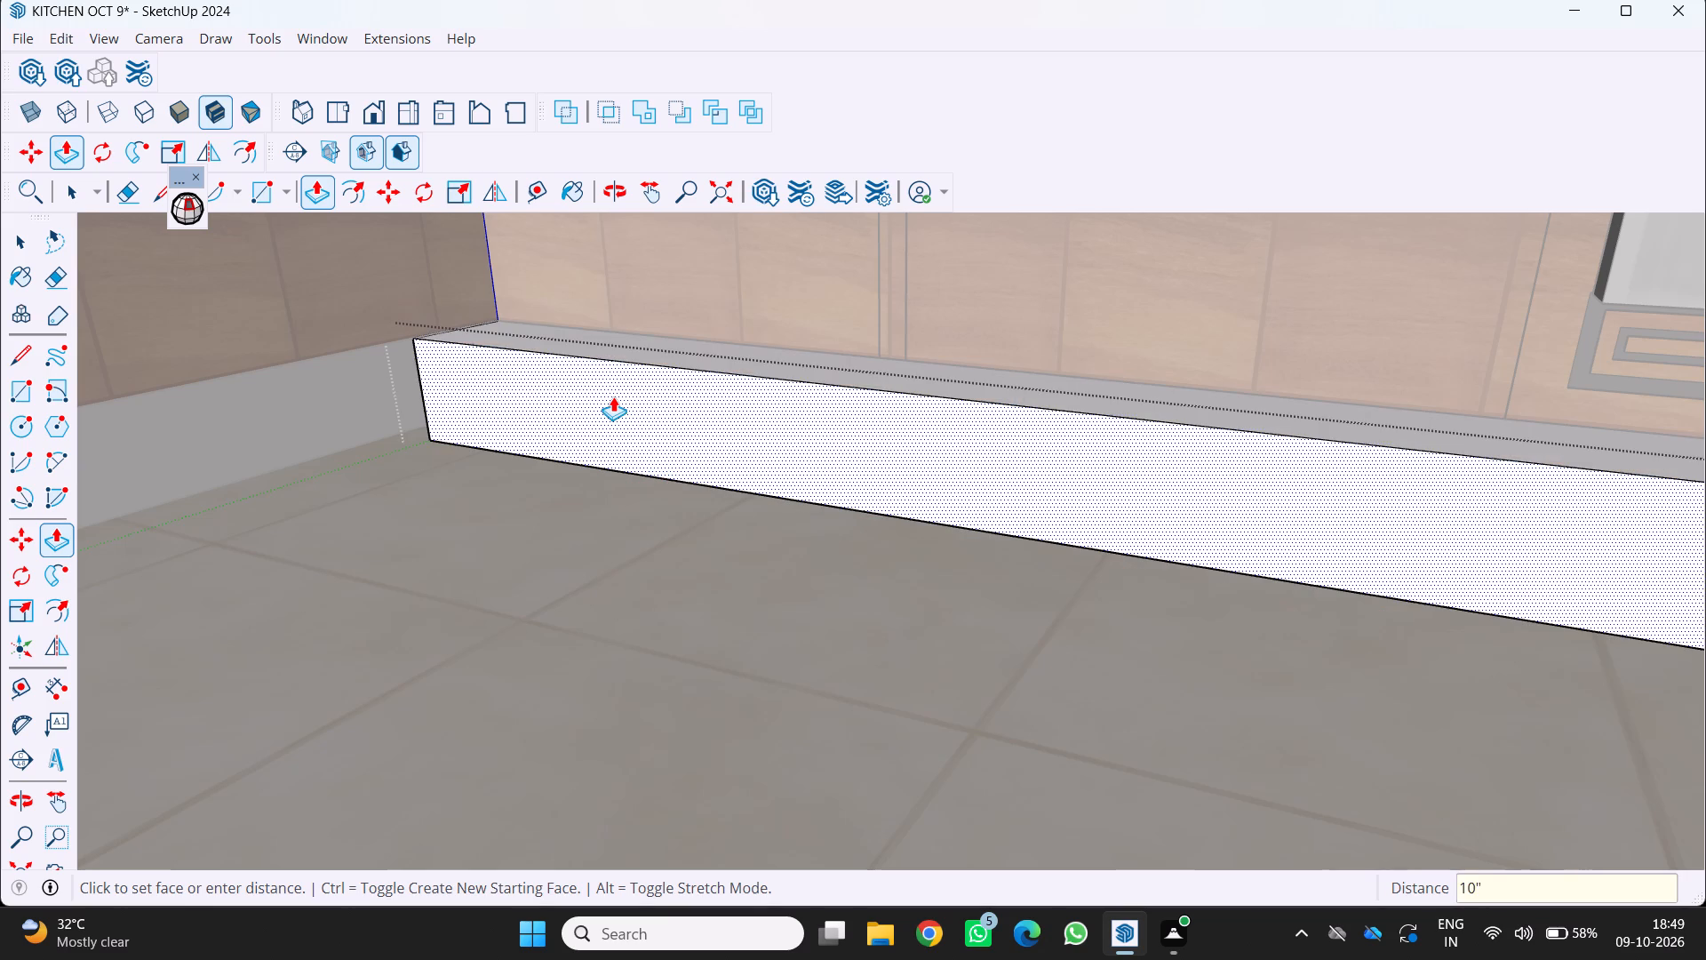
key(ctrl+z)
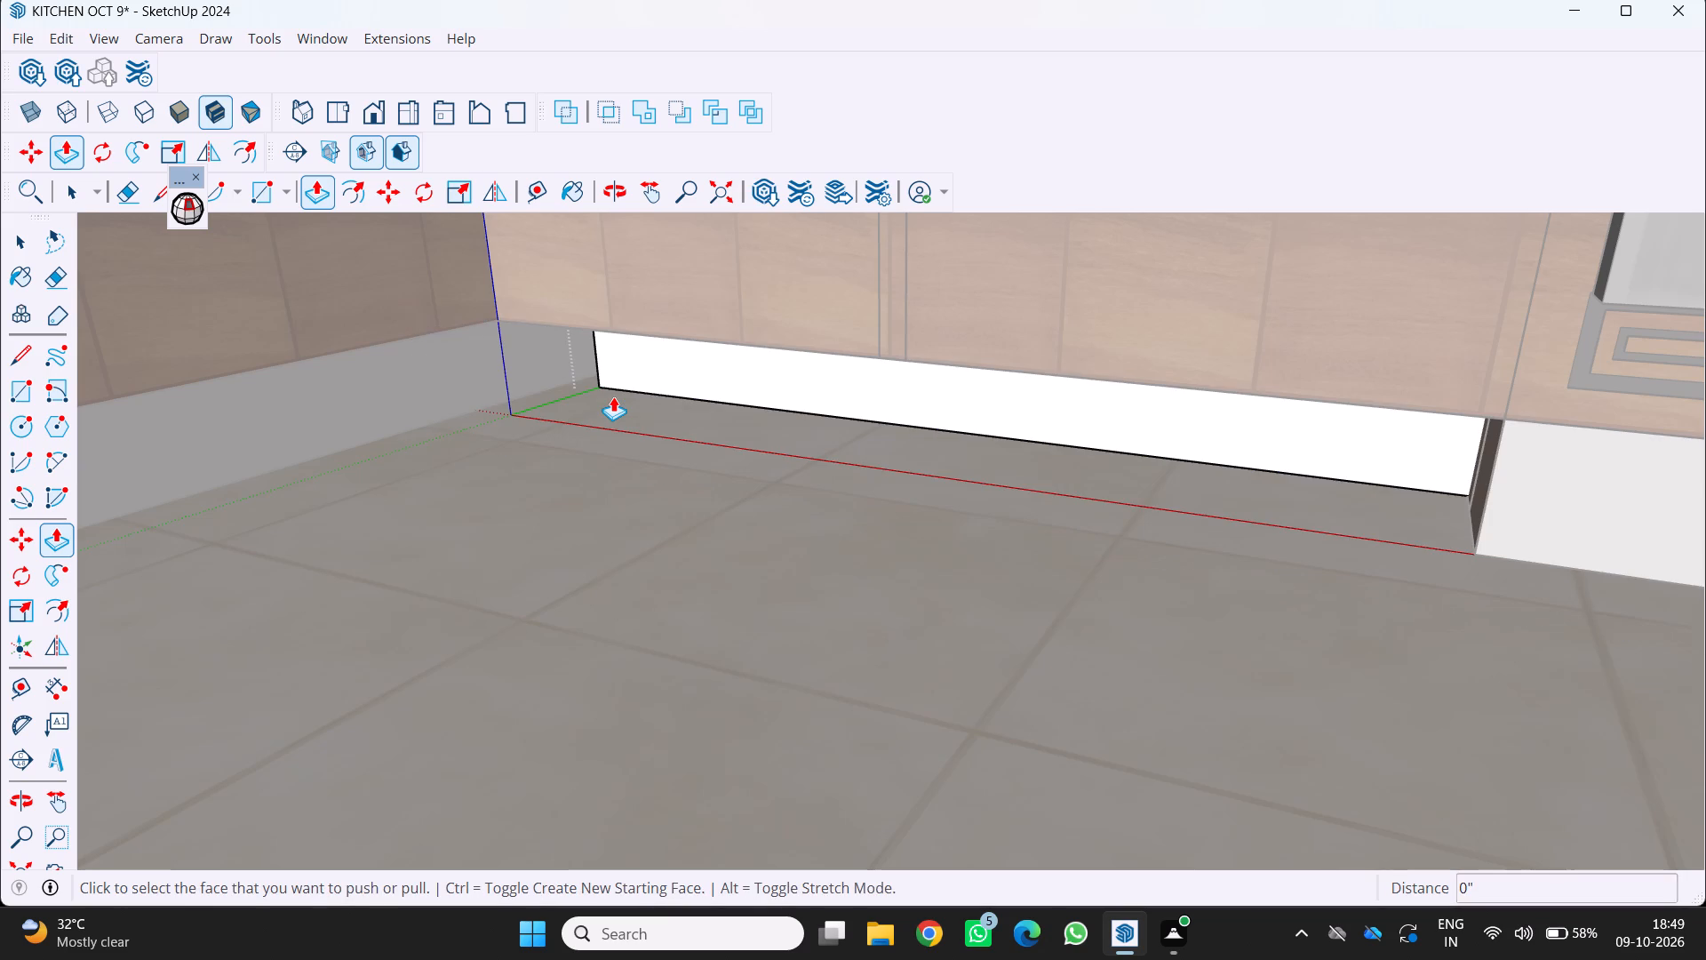
Pull the recessed face of the back-wall plinth forward about 2 5/16" to leave a shallower recess.
click(684, 367)
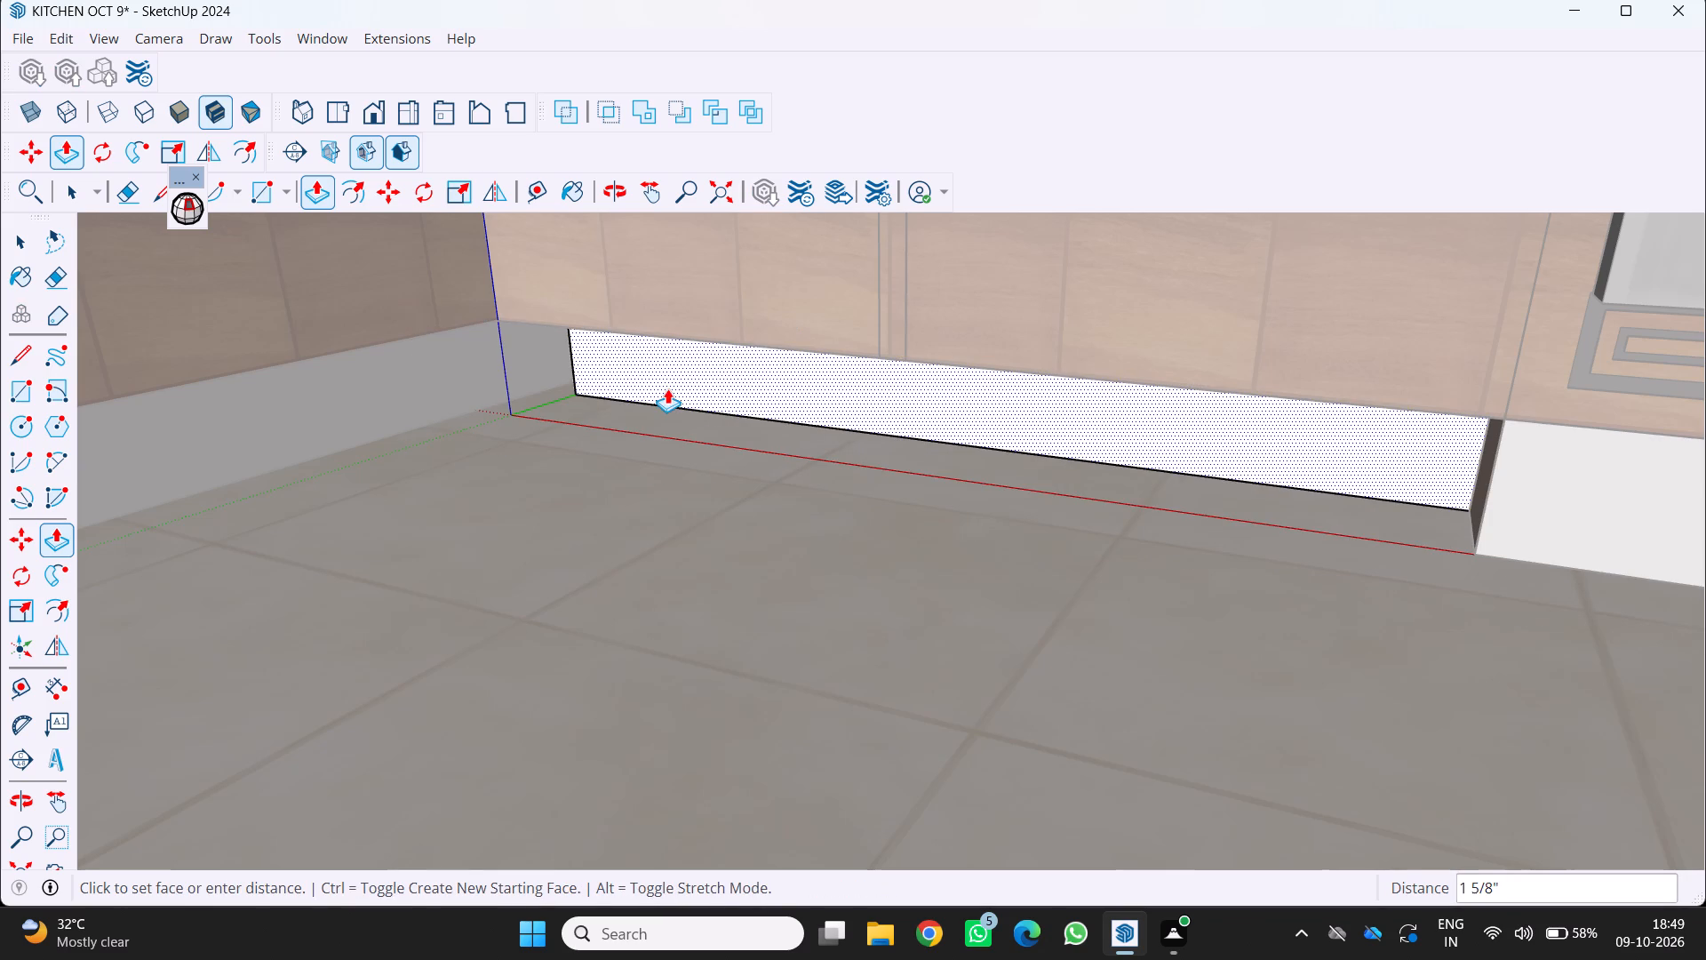
click(662, 402)
scroll(863, 491, down, 8)
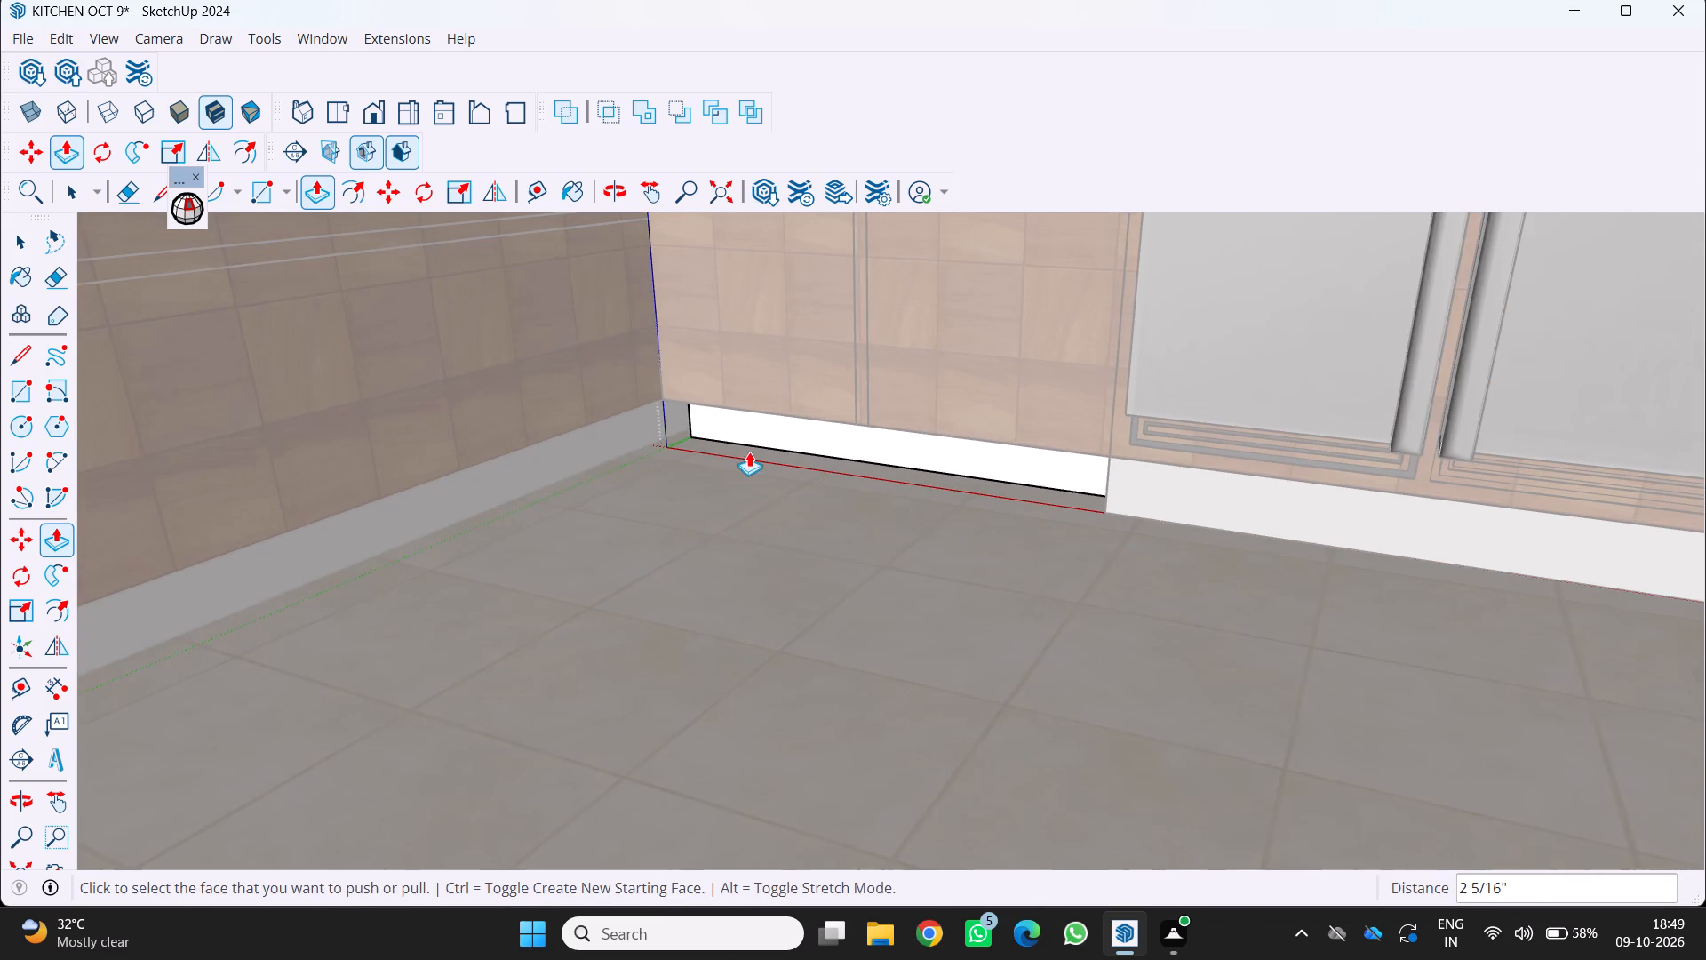
middle_drag(749, 452, 741, 433)
scroll(741, 432, down, 1)
scroll(1037, 477, up, 2)
key(space)
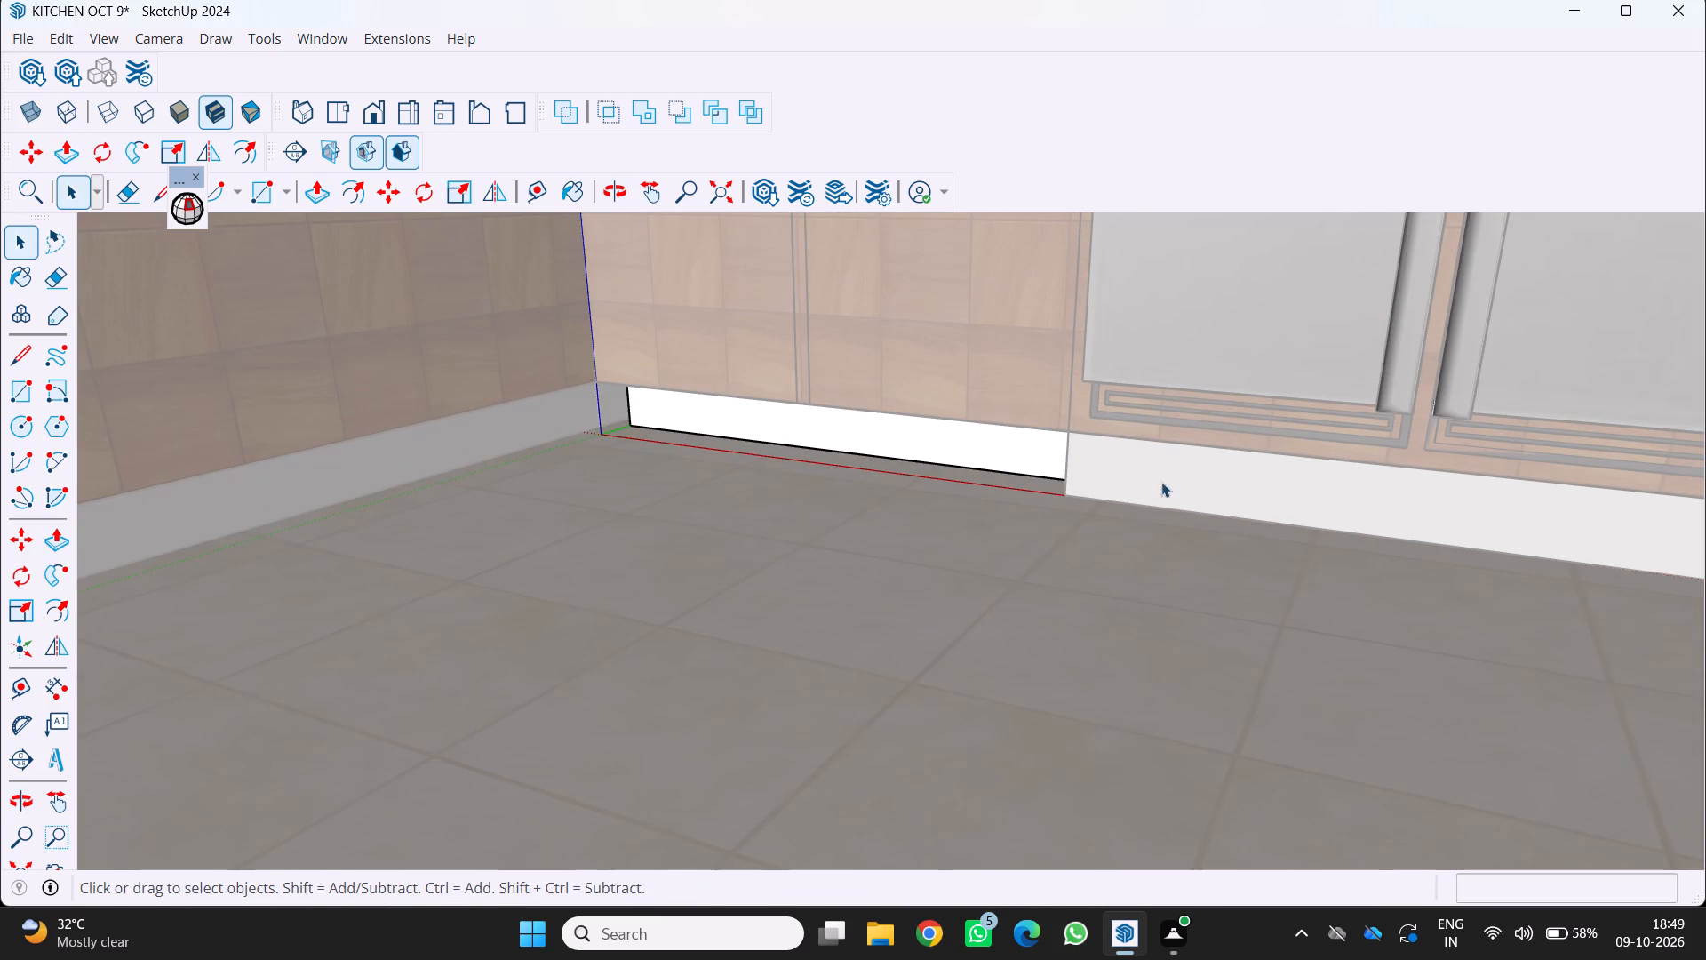
Examine the plinths along the back wall and hob-side base cabinets, up close and from outside the kitchen's open front.
triple_click(1172, 468)
triple_click(1180, 481)
triple_click(1180, 482)
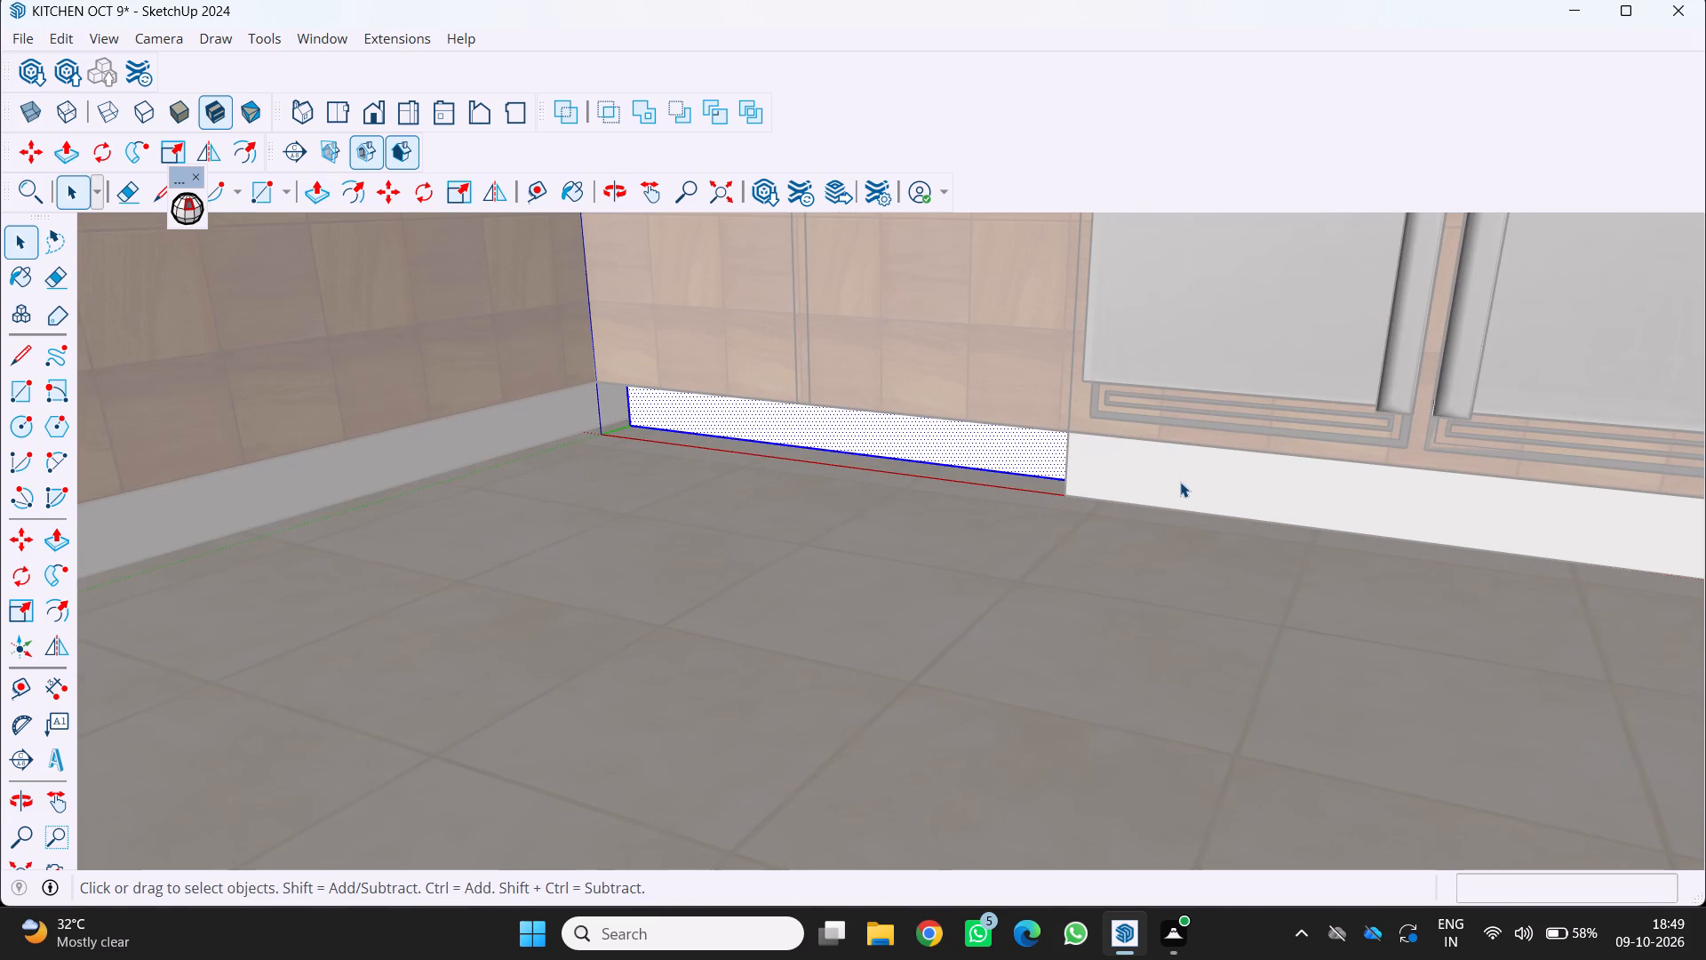
scroll(1179, 482, down, 6)
middle_drag(1179, 482, 1215, 521)
scroll(1438, 508, up, 2)
scroll(1470, 520, down, 6)
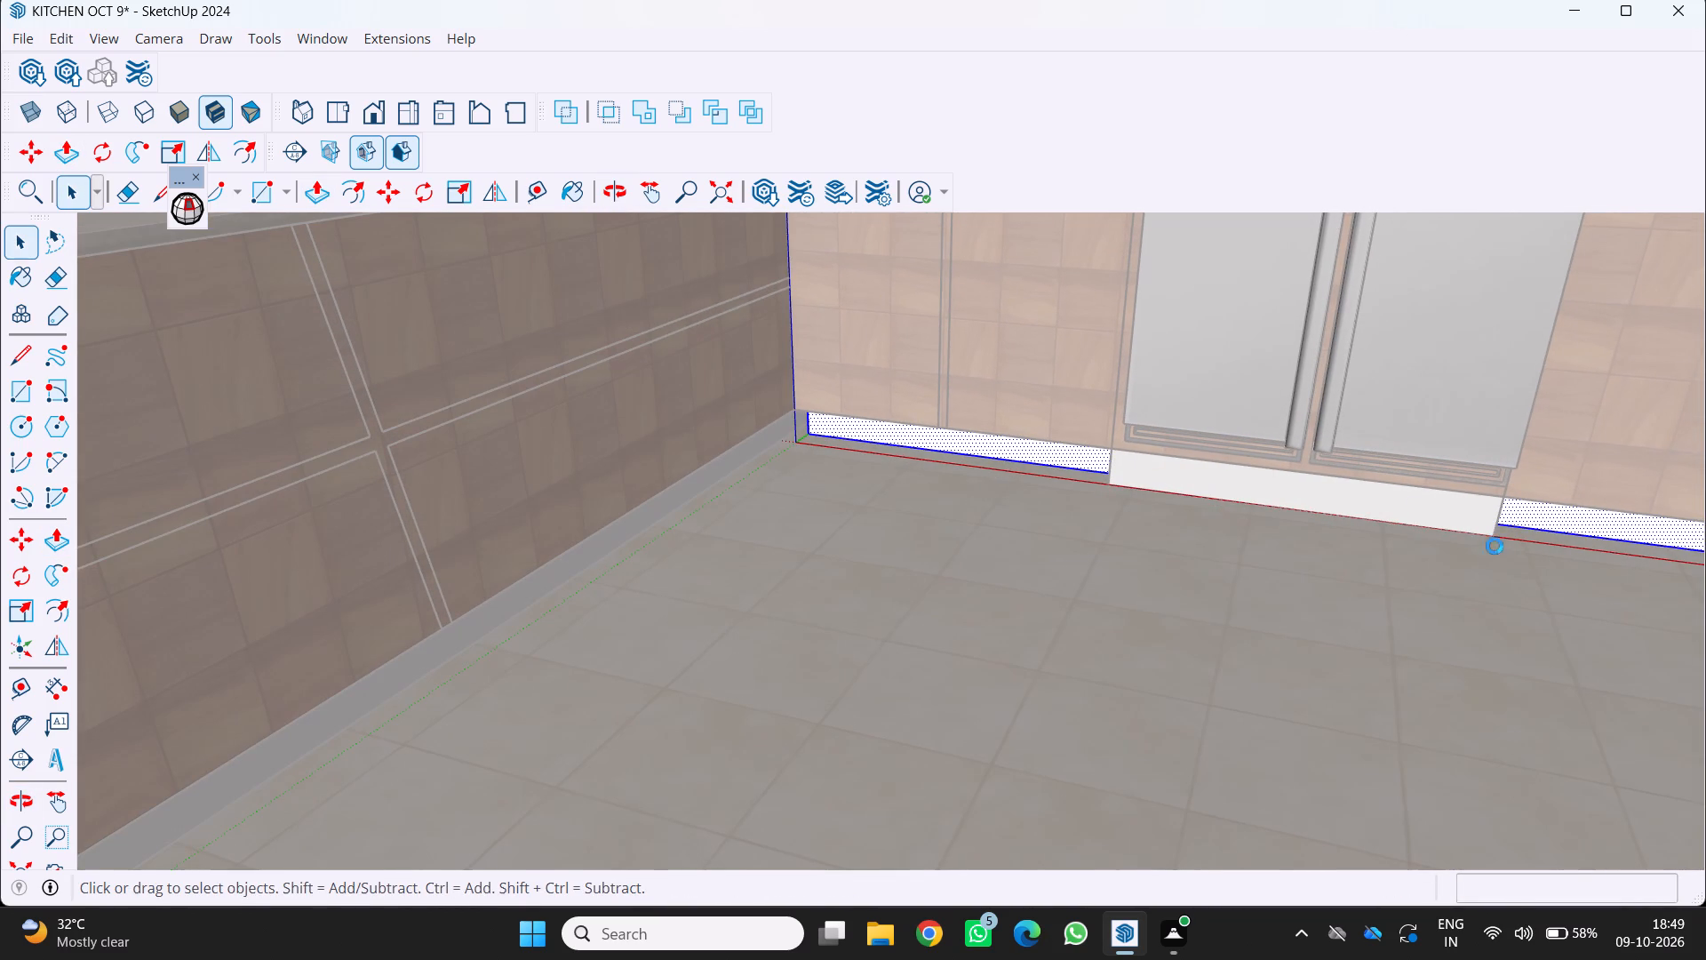
key(space)
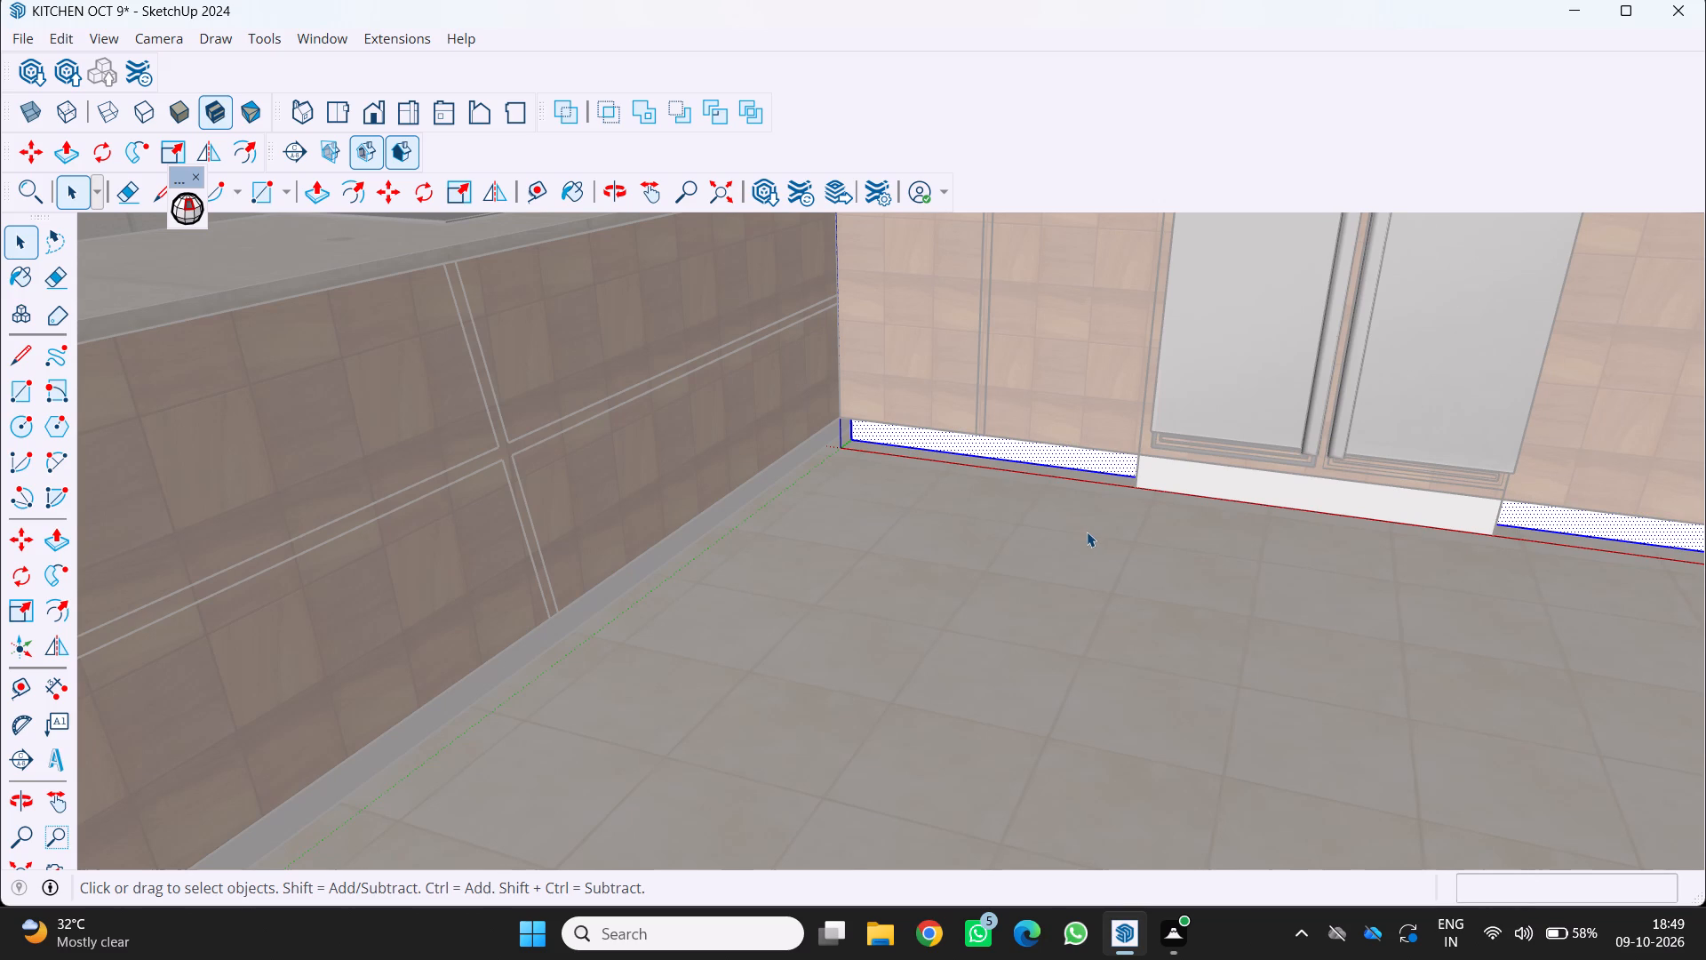
scroll(1091, 548, down, 2)
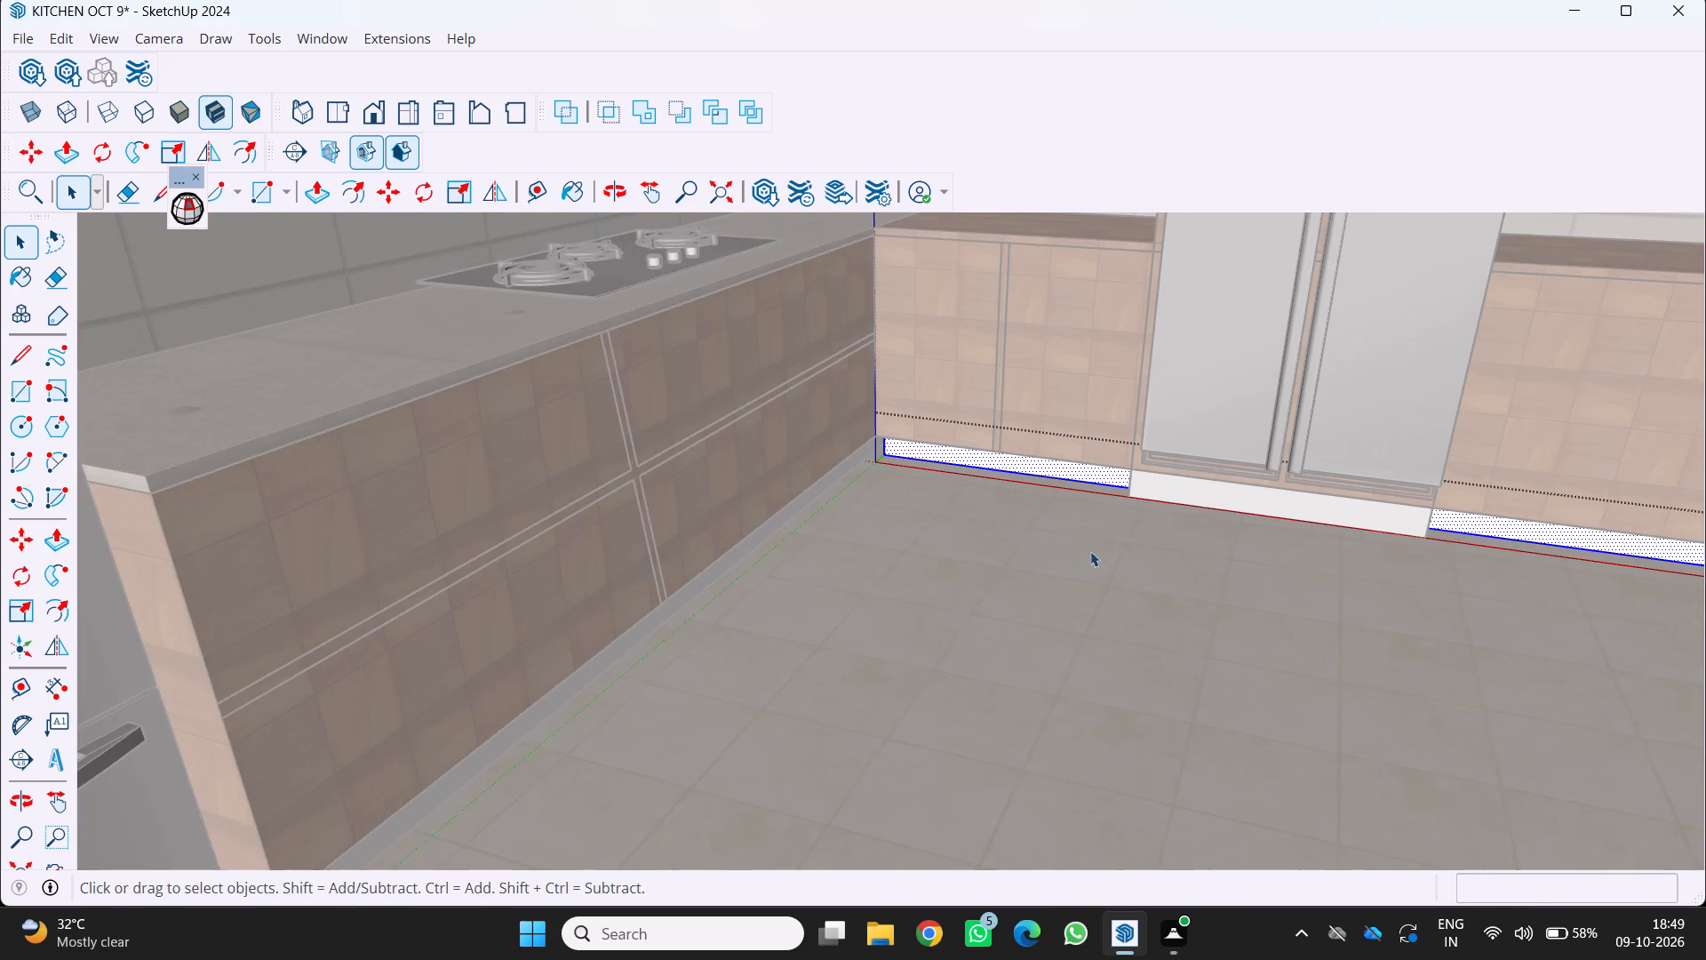
middle_drag(1095, 554, 1200, 602)
scroll(1324, 586, up, 3)
scroll(1325, 586, down, 9)
middle_drag(1287, 576, 1303, 580)
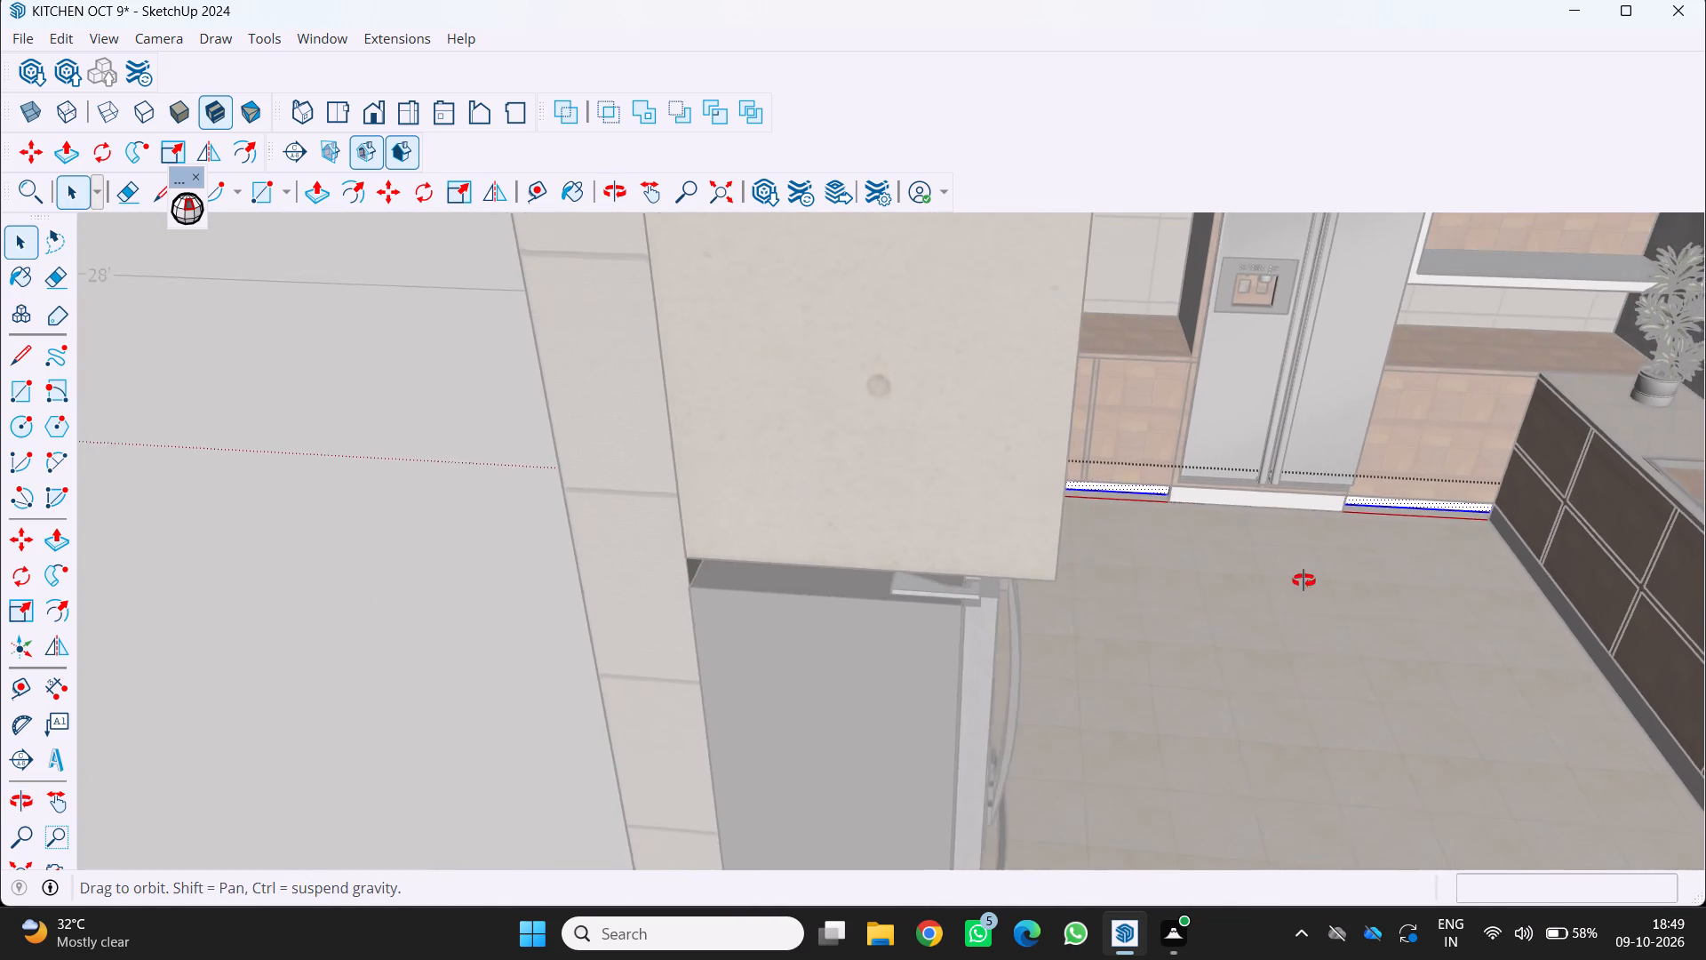
middle_drag(1303, 580, 1234, 376)
scroll(985, 614, up, 1)
scroll(903, 641, up, 1)
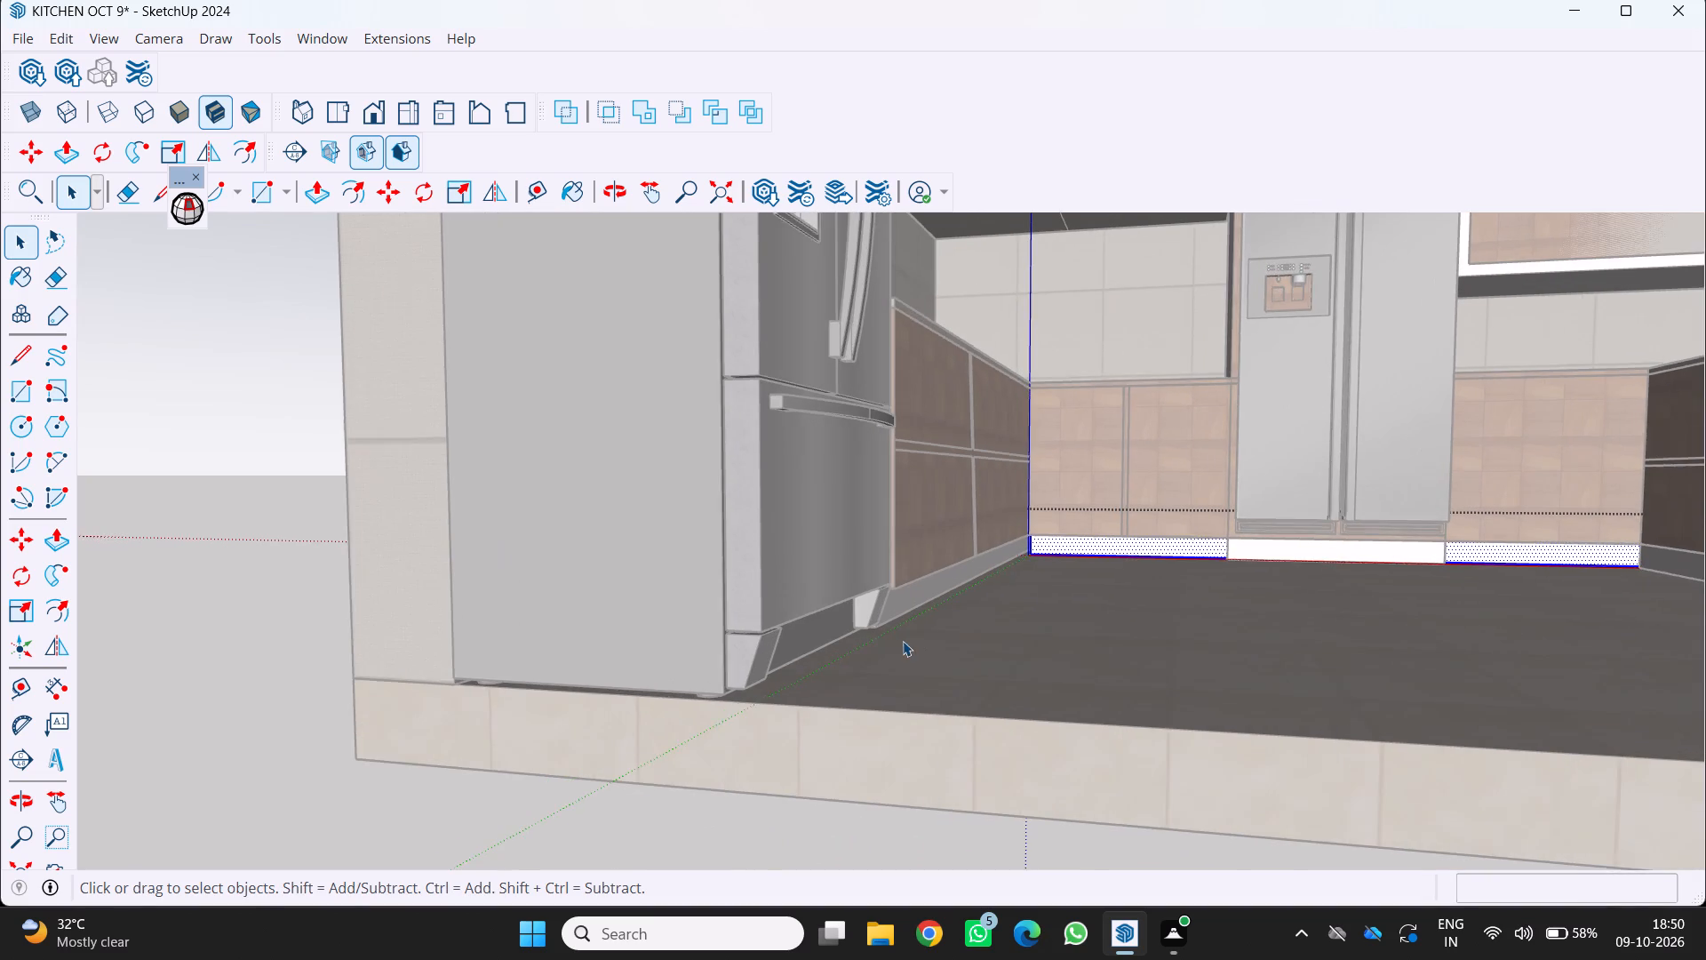
scroll(903, 641, up, 1)
middle_drag(673, 572, 482, 660)
scroll(482, 660, down, 1)
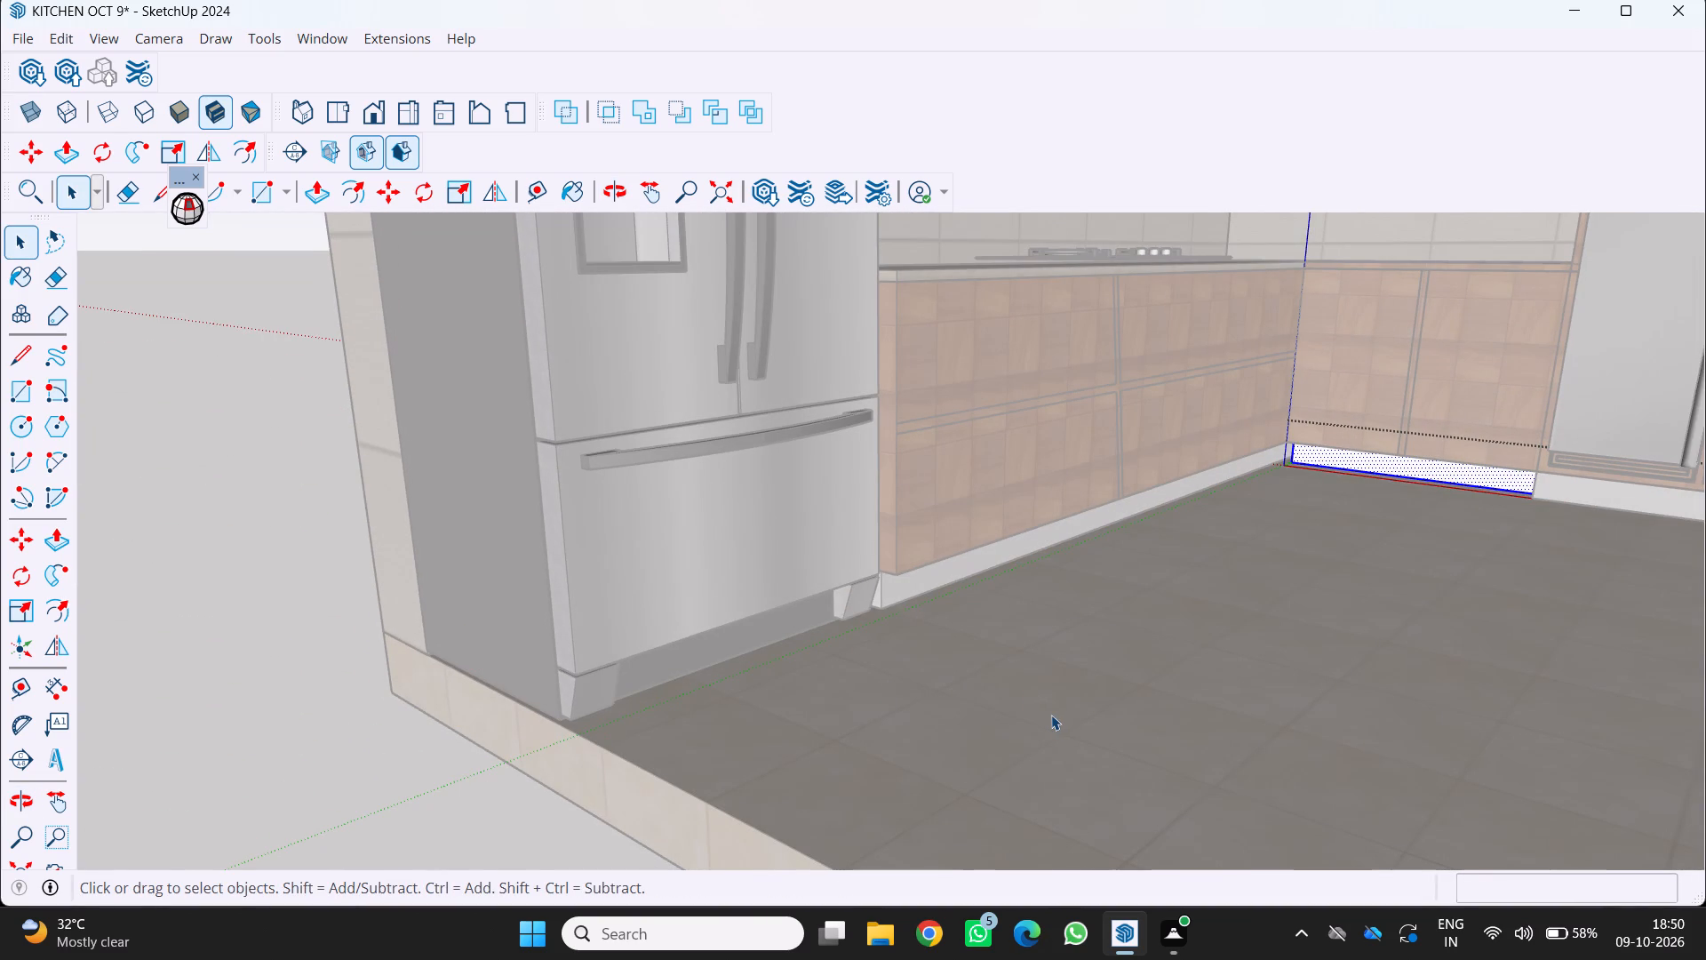
scroll(1048, 716, down, 1)
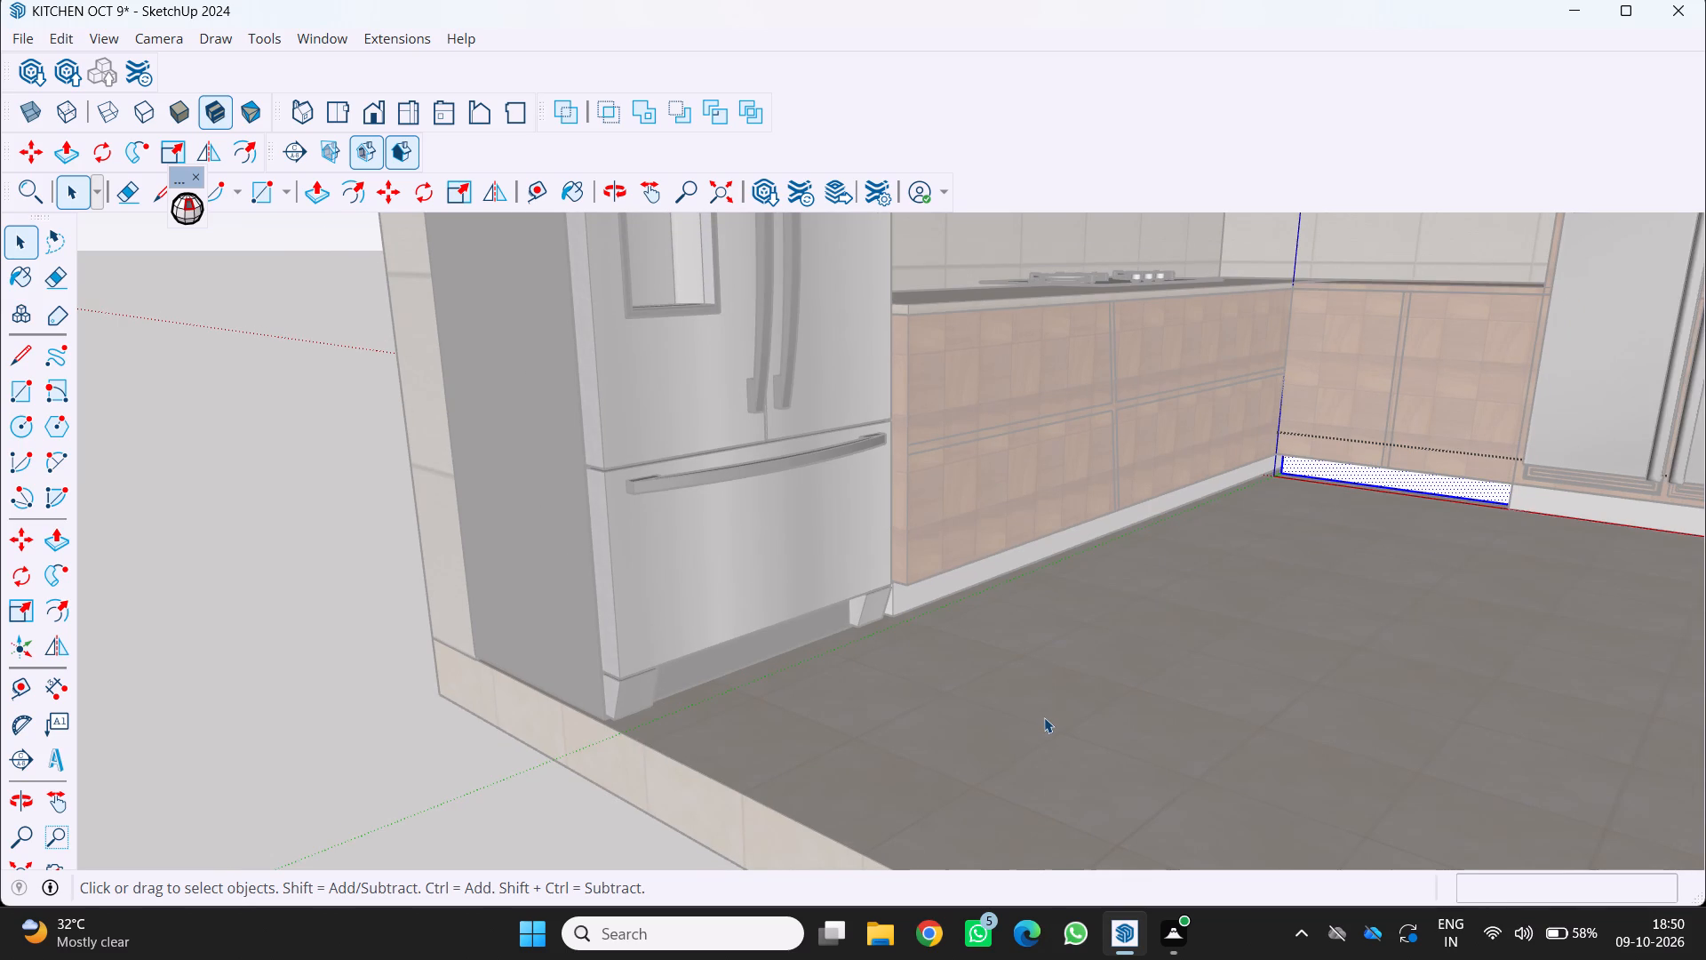
scroll(1041, 719, down, 2)
middle_drag(1054, 722, 1075, 732)
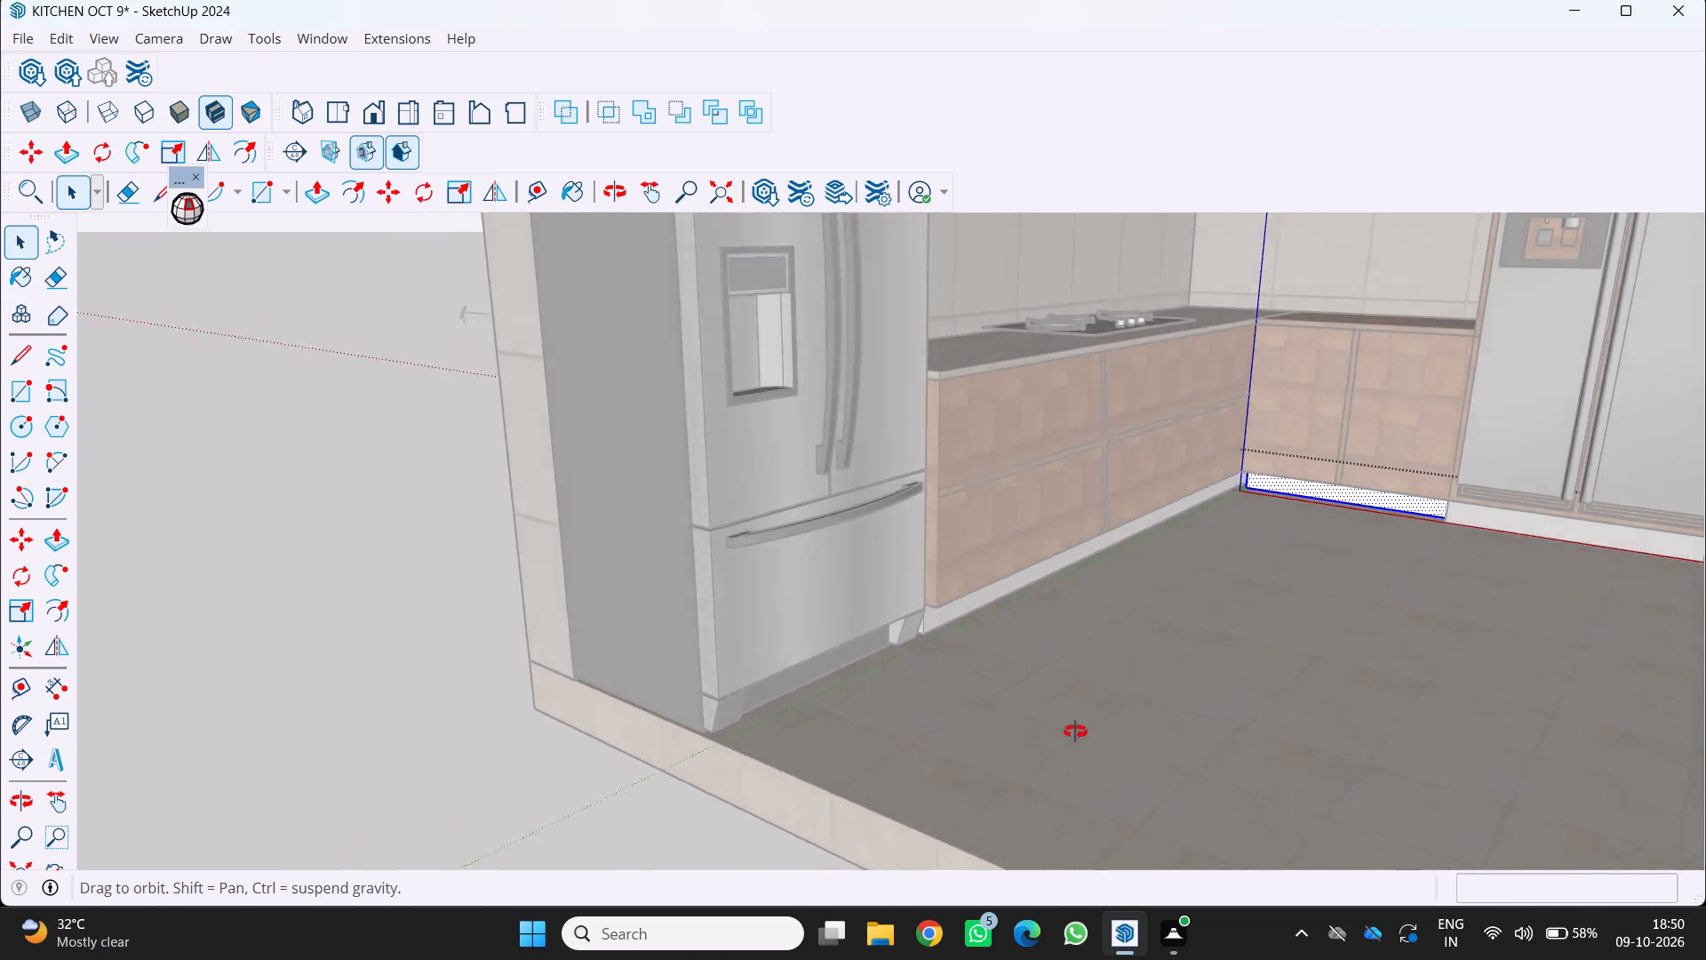
middle_drag(1075, 732, 1131, 763)
scroll(1374, 624, up, 2)
scroll(1374, 624, down, 1)
middle_drag(1391, 631, 1590, 695)
scroll(1570, 681, down, 5)
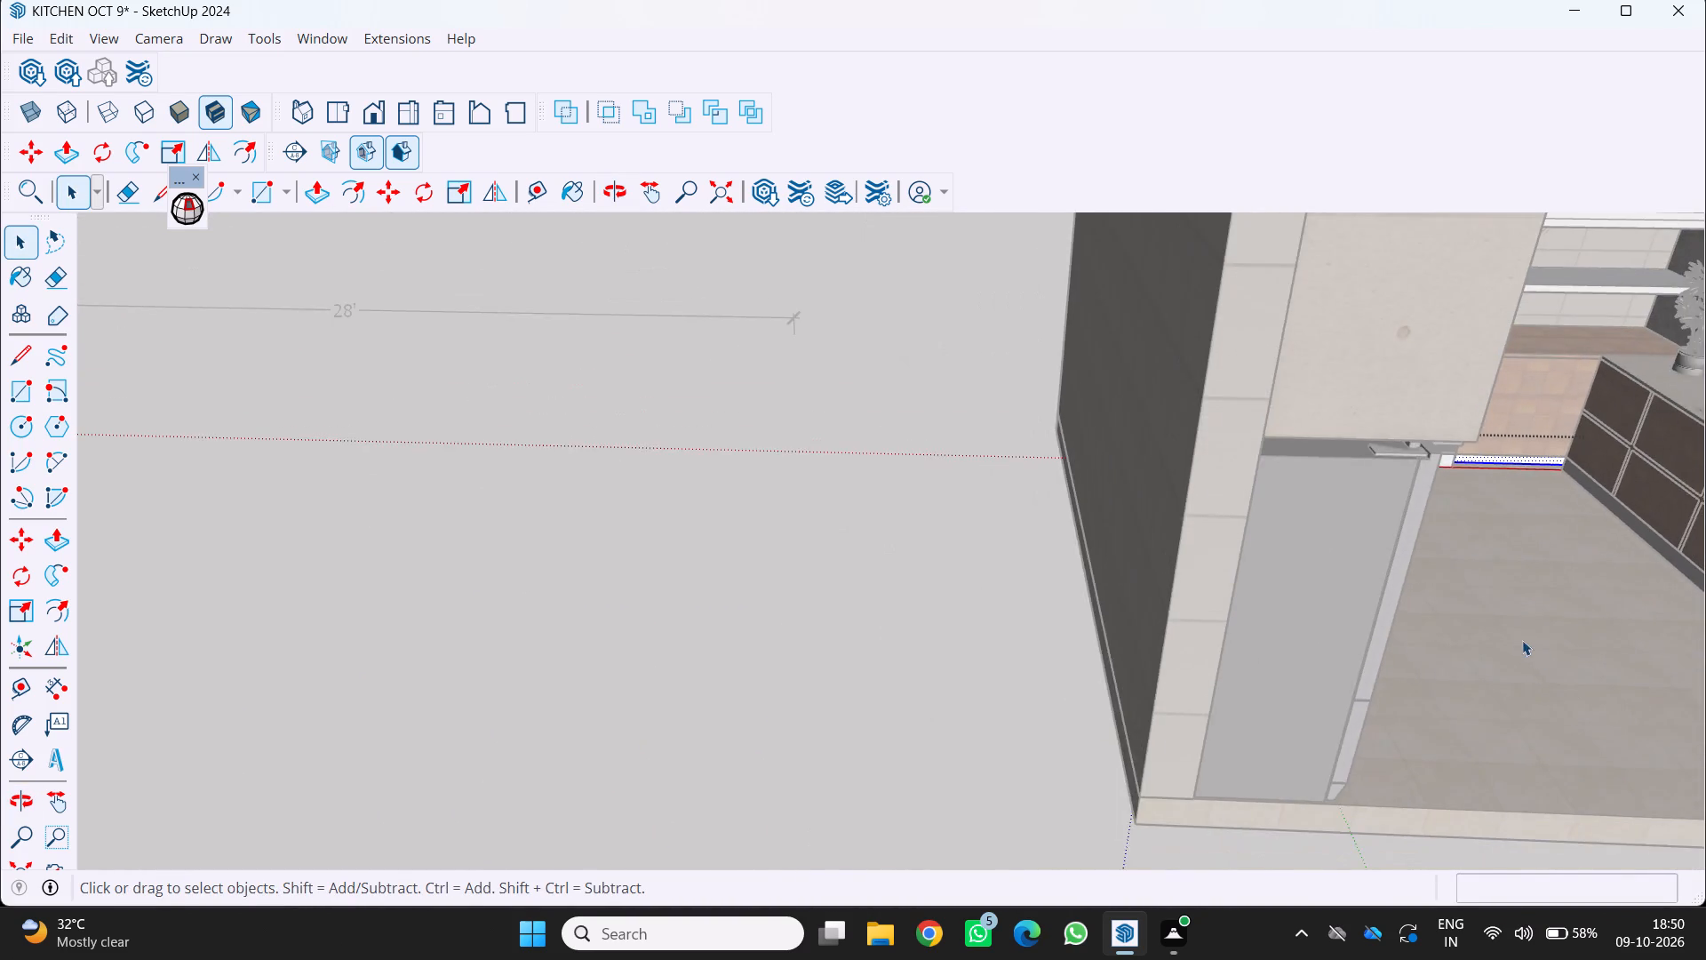
scroll(1522, 640, down, 5)
middle_drag(1503, 624, 1359, 503)
scroll(1282, 491, down, 5)
scroll(1394, 570, down, 3)
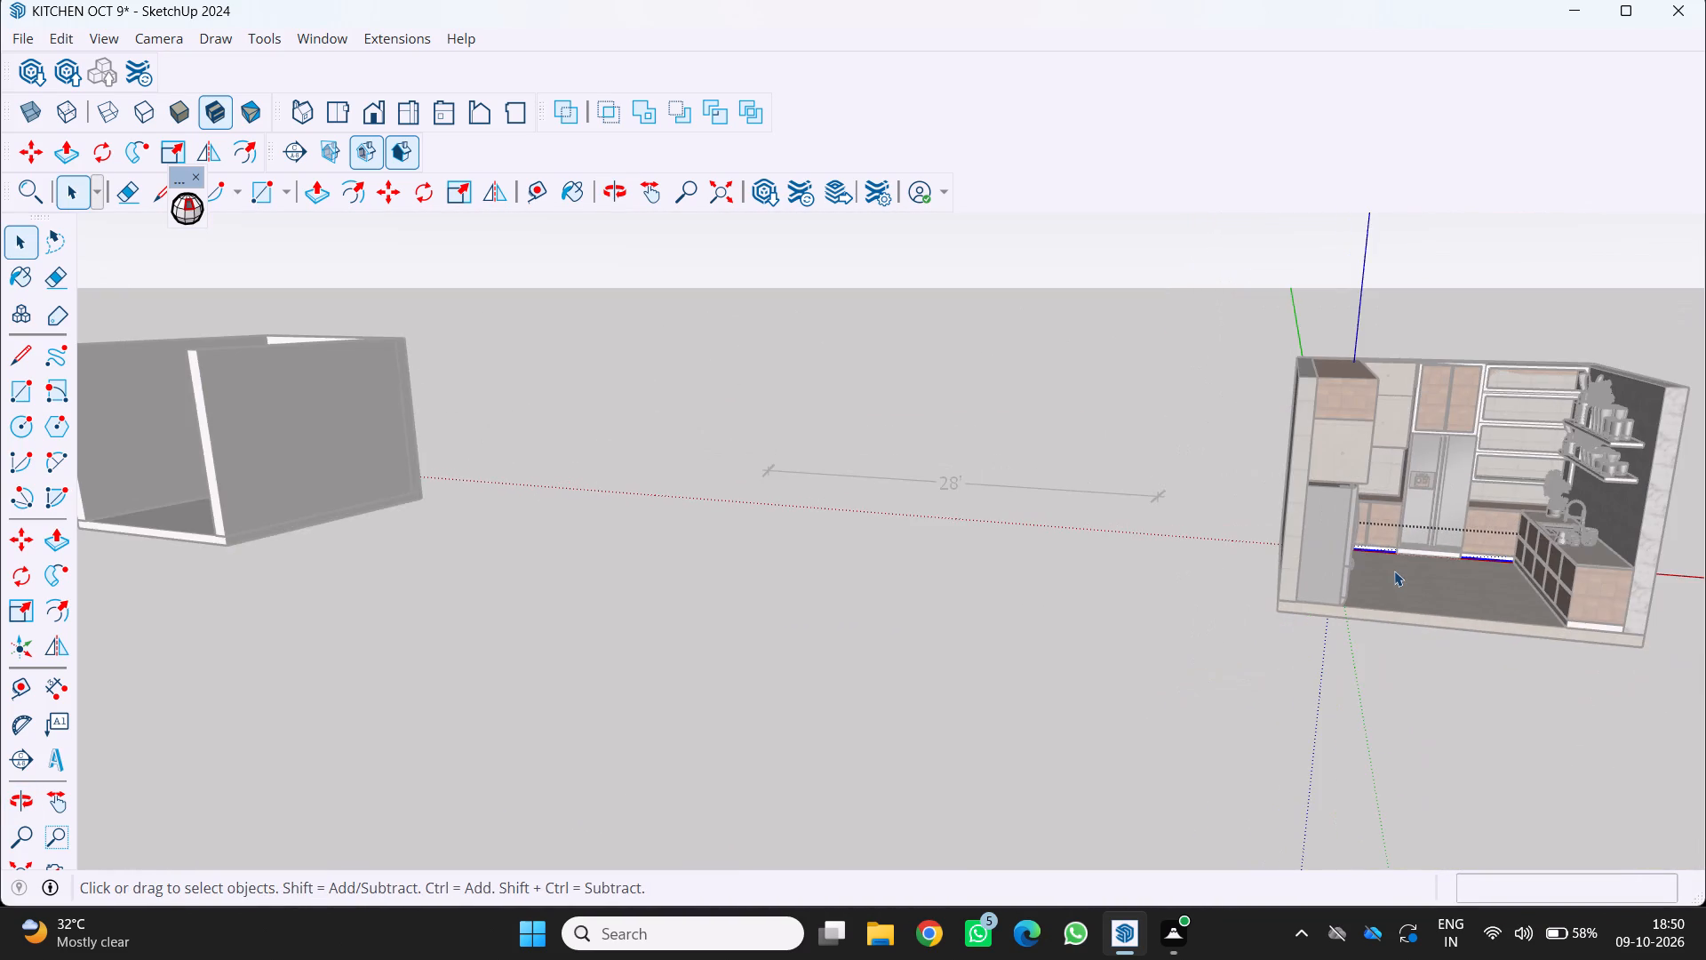
scroll(1394, 571, down, 3)
middle_drag(1393, 572, 1447, 634)
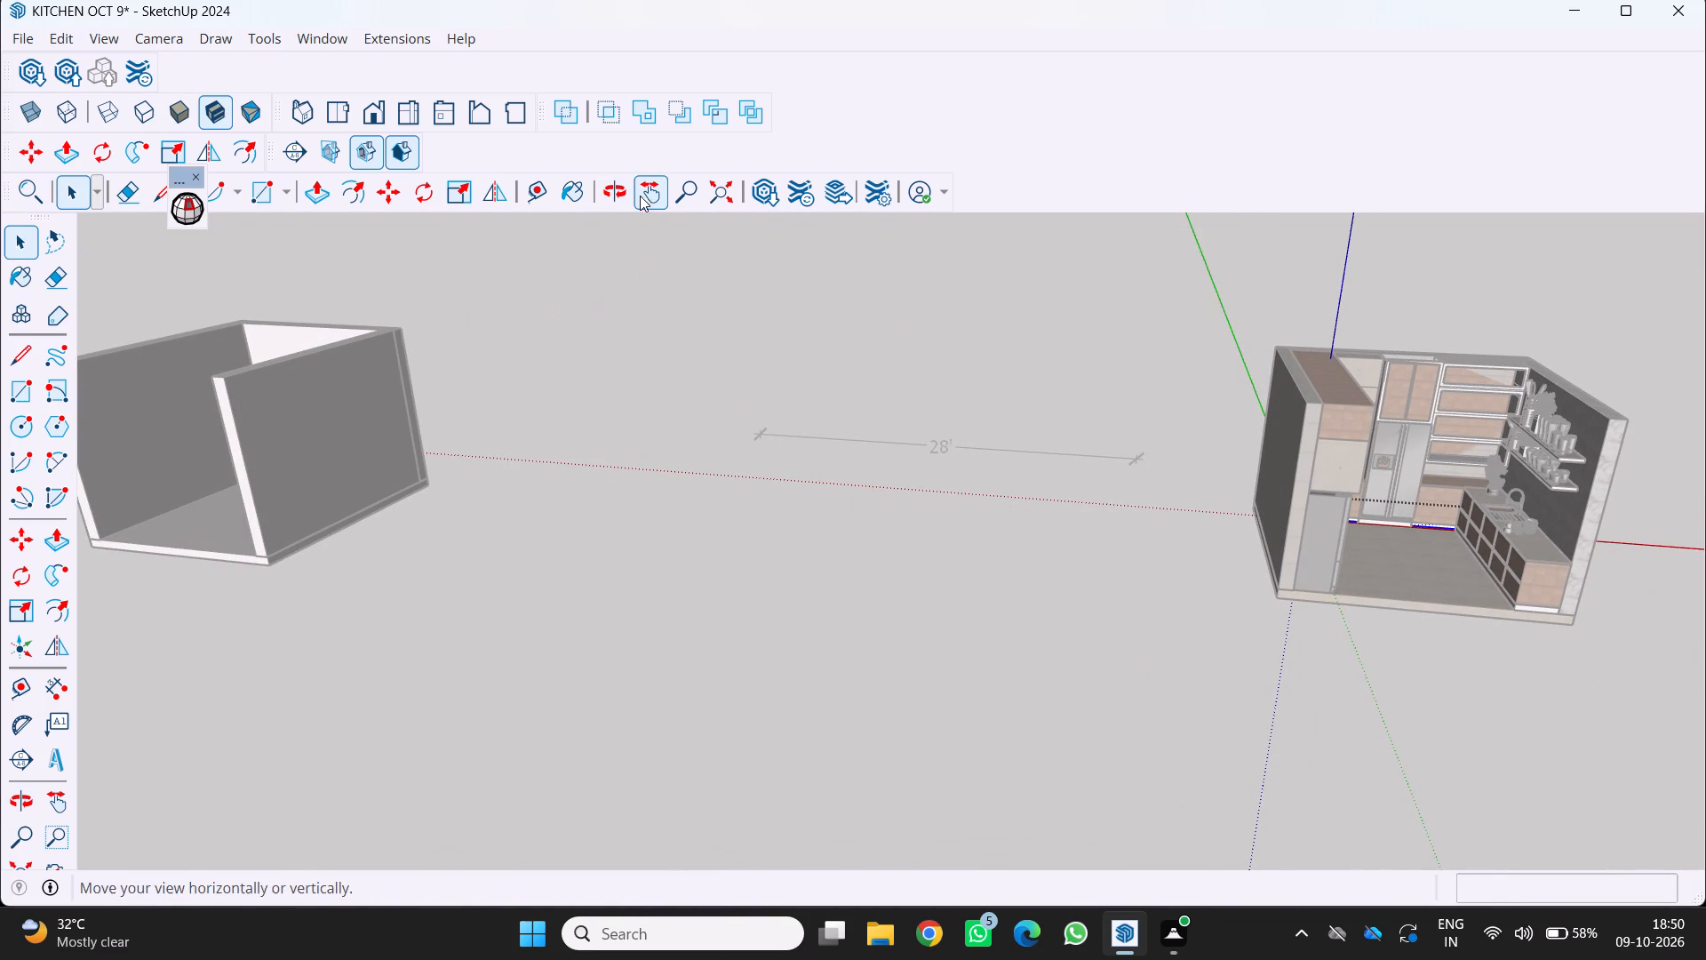
Push the long room-facing face of the white plinth under the sink-side base cabinets back about 6".
click(658, 197)
drag(1380, 594, 1213, 557)
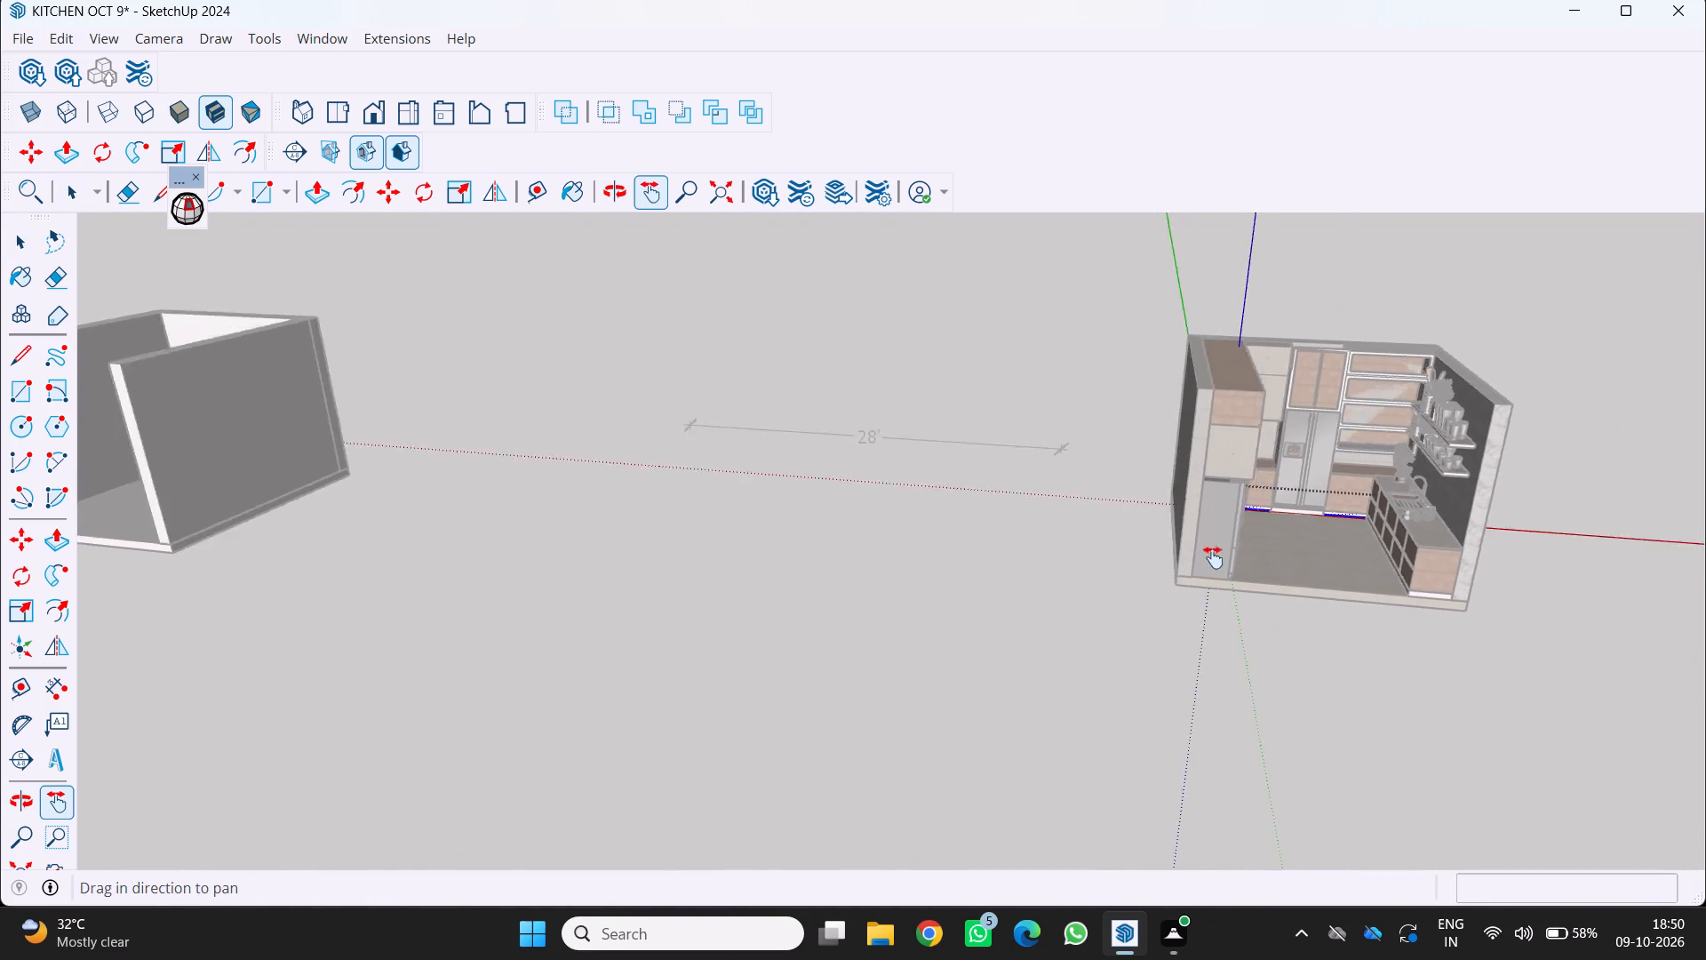
drag(1213, 557, 642, 609)
middle_drag(711, 693, 914, 708)
scroll(902, 712, up, 3)
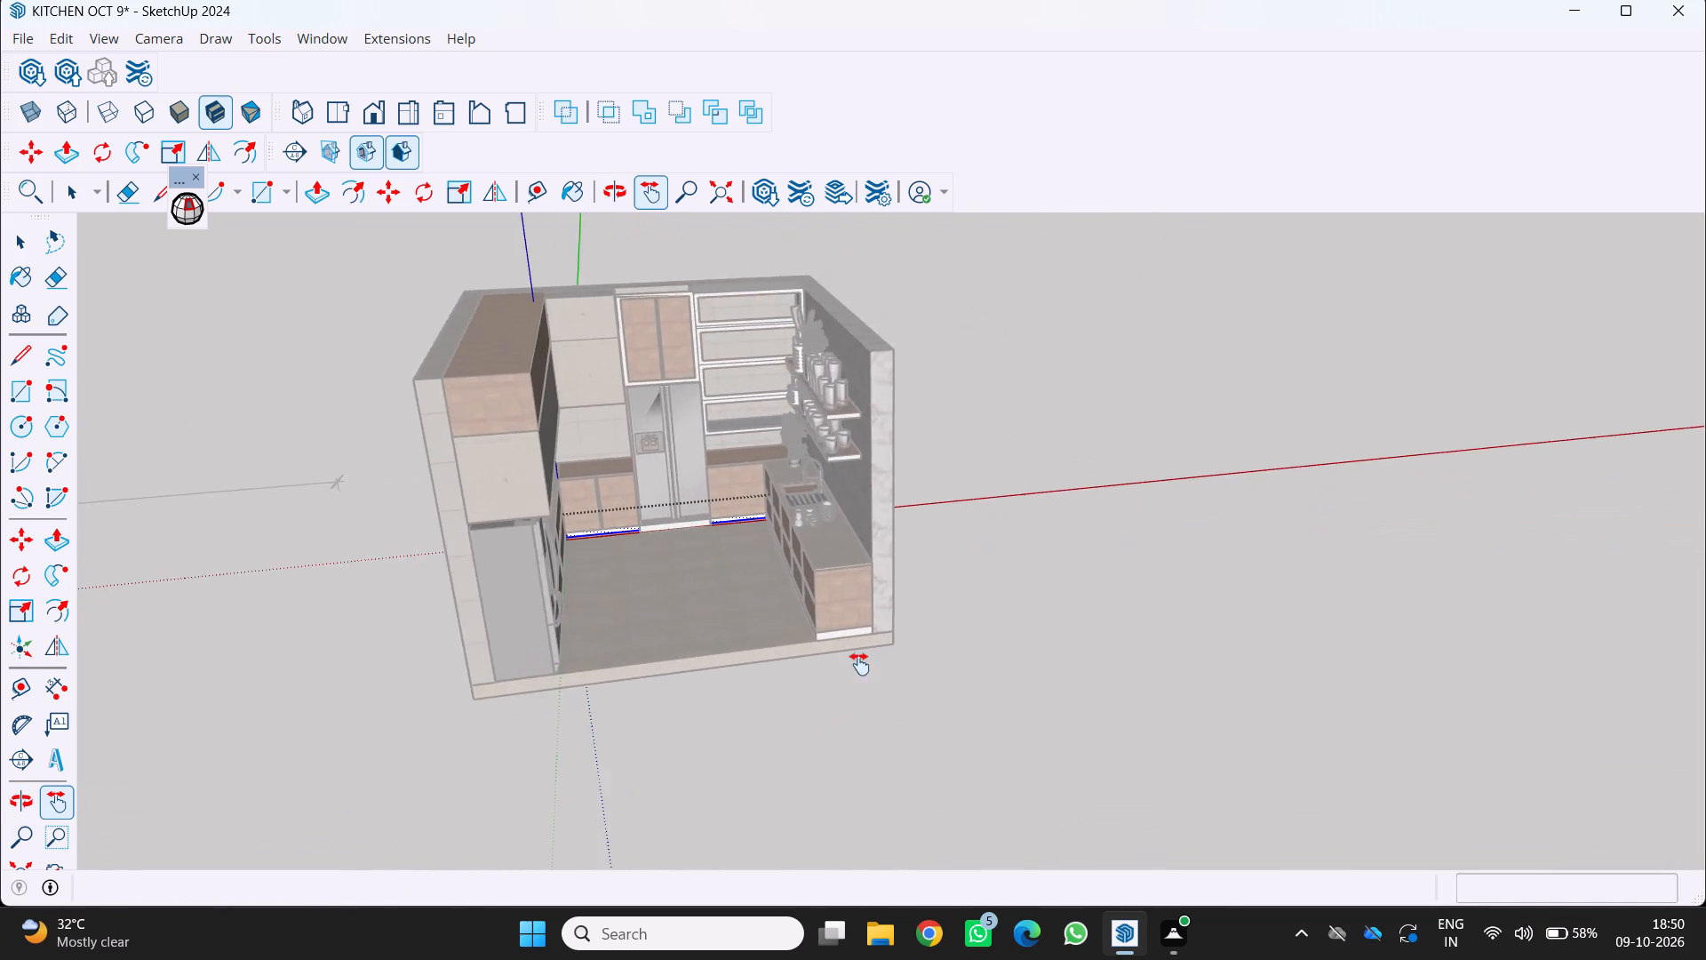
scroll(859, 664, up, 7)
middle_drag(841, 661, 977, 648)
scroll(909, 623, up, 8)
scroll(694, 705, up, 2)
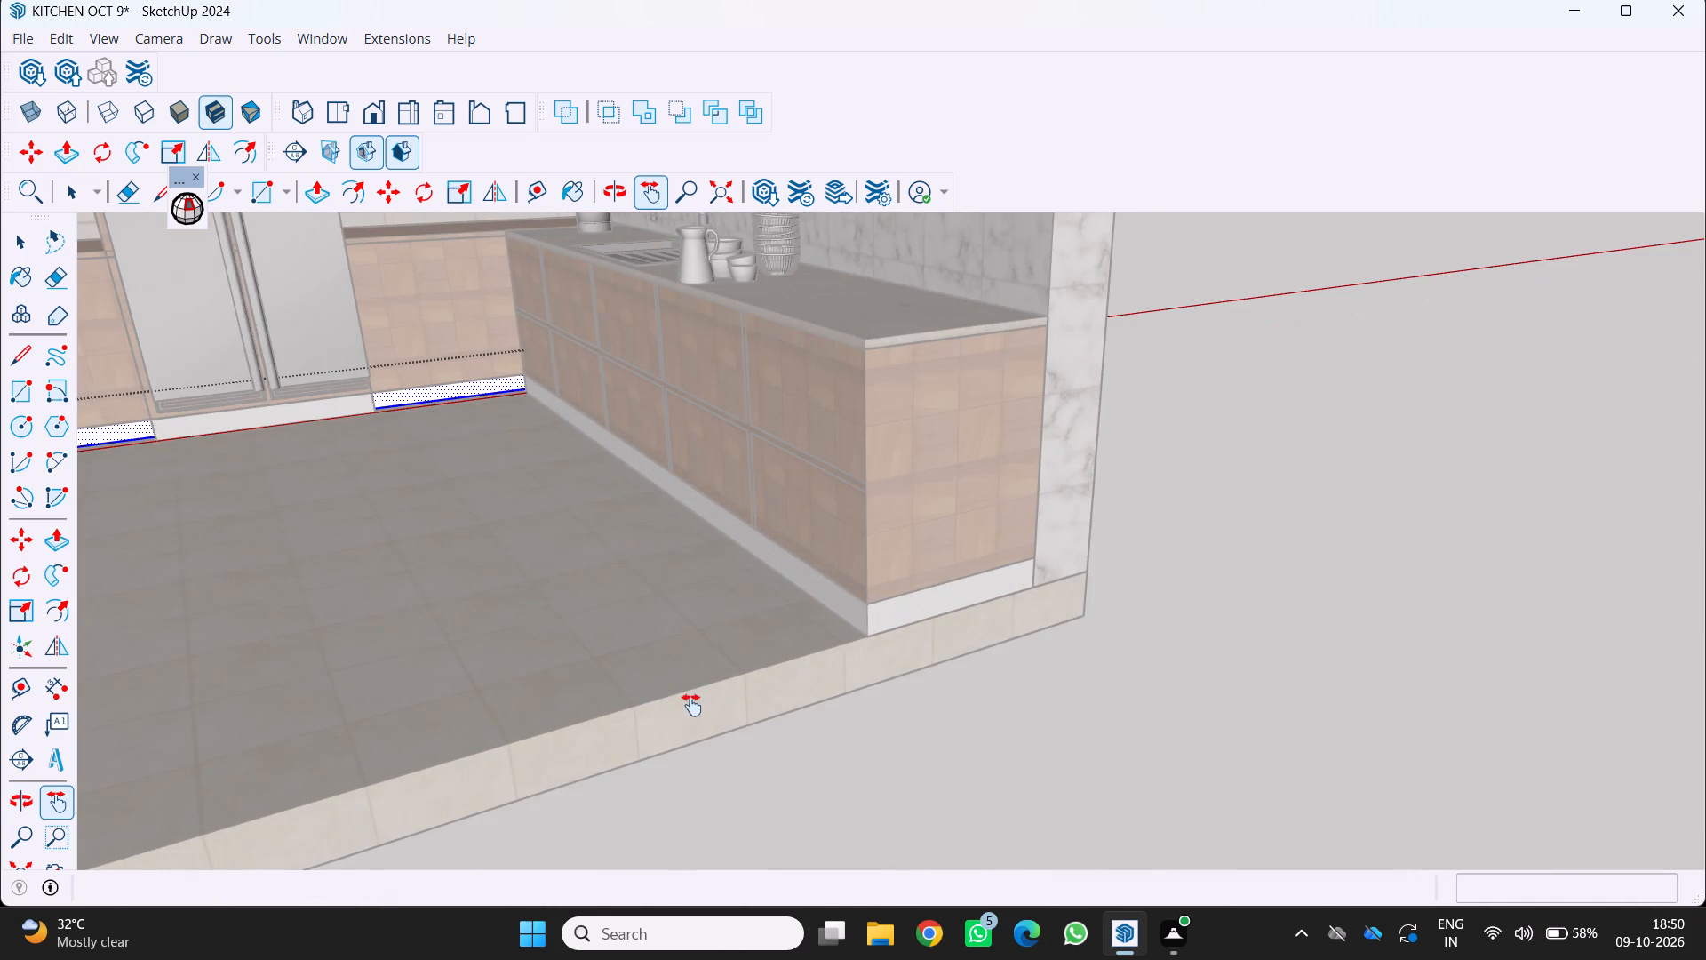
scroll(691, 705, up, 1)
key(space)
triple_click(865, 564)
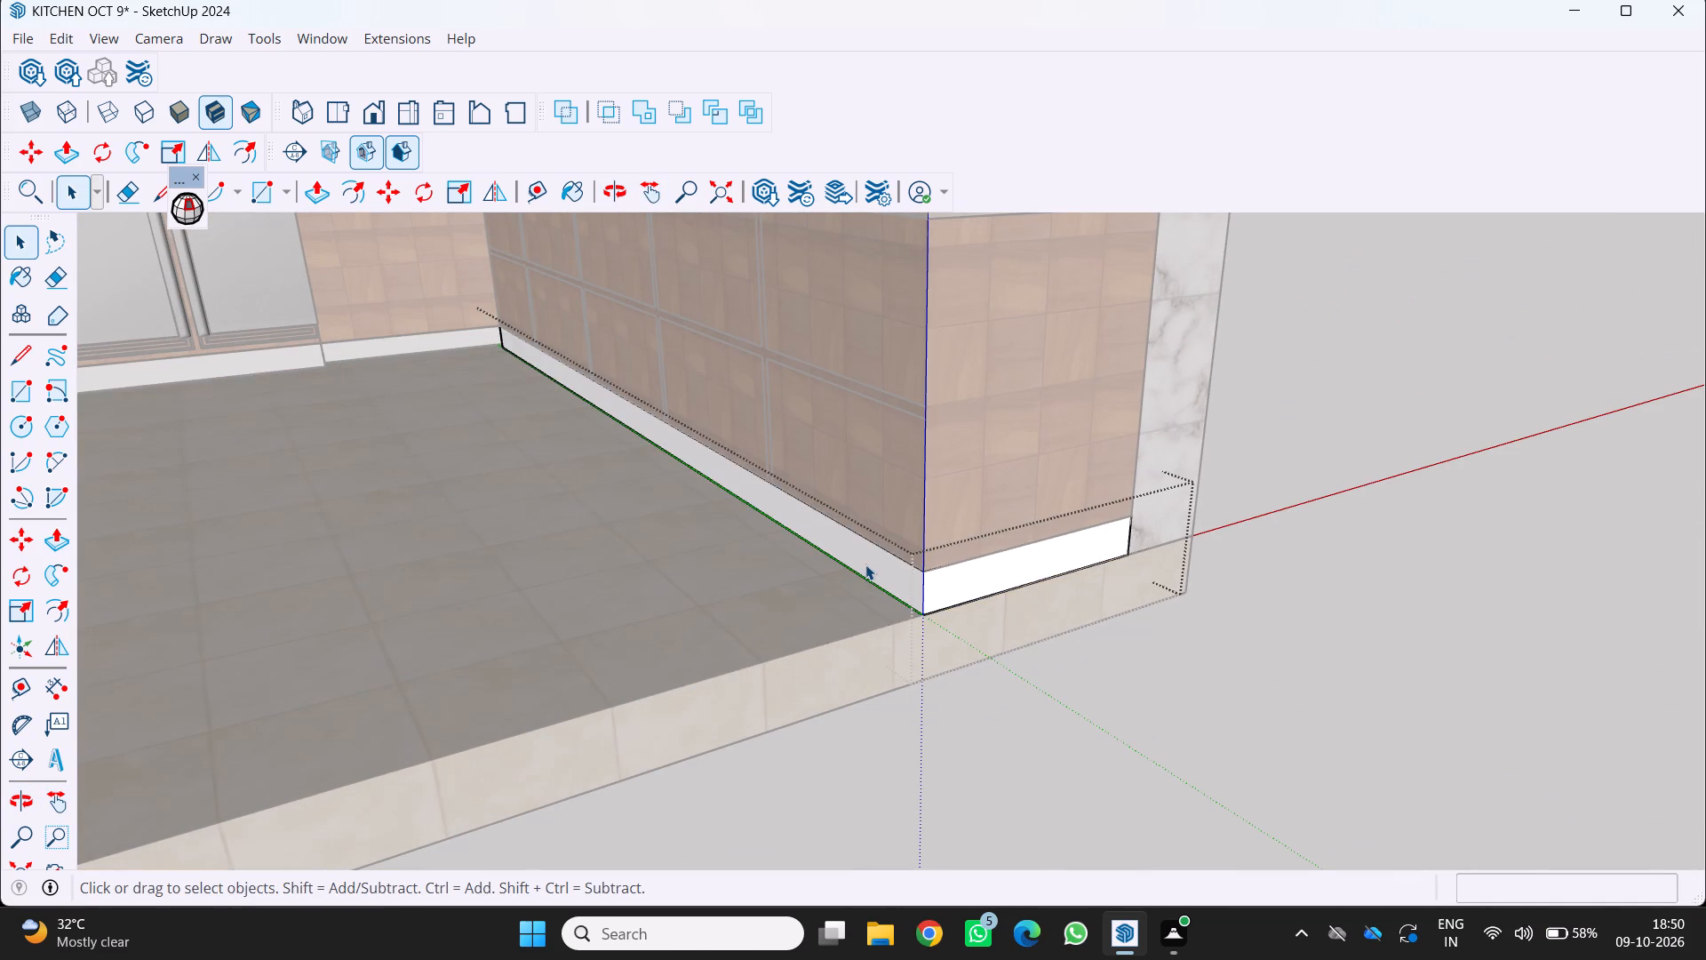
click(865, 564)
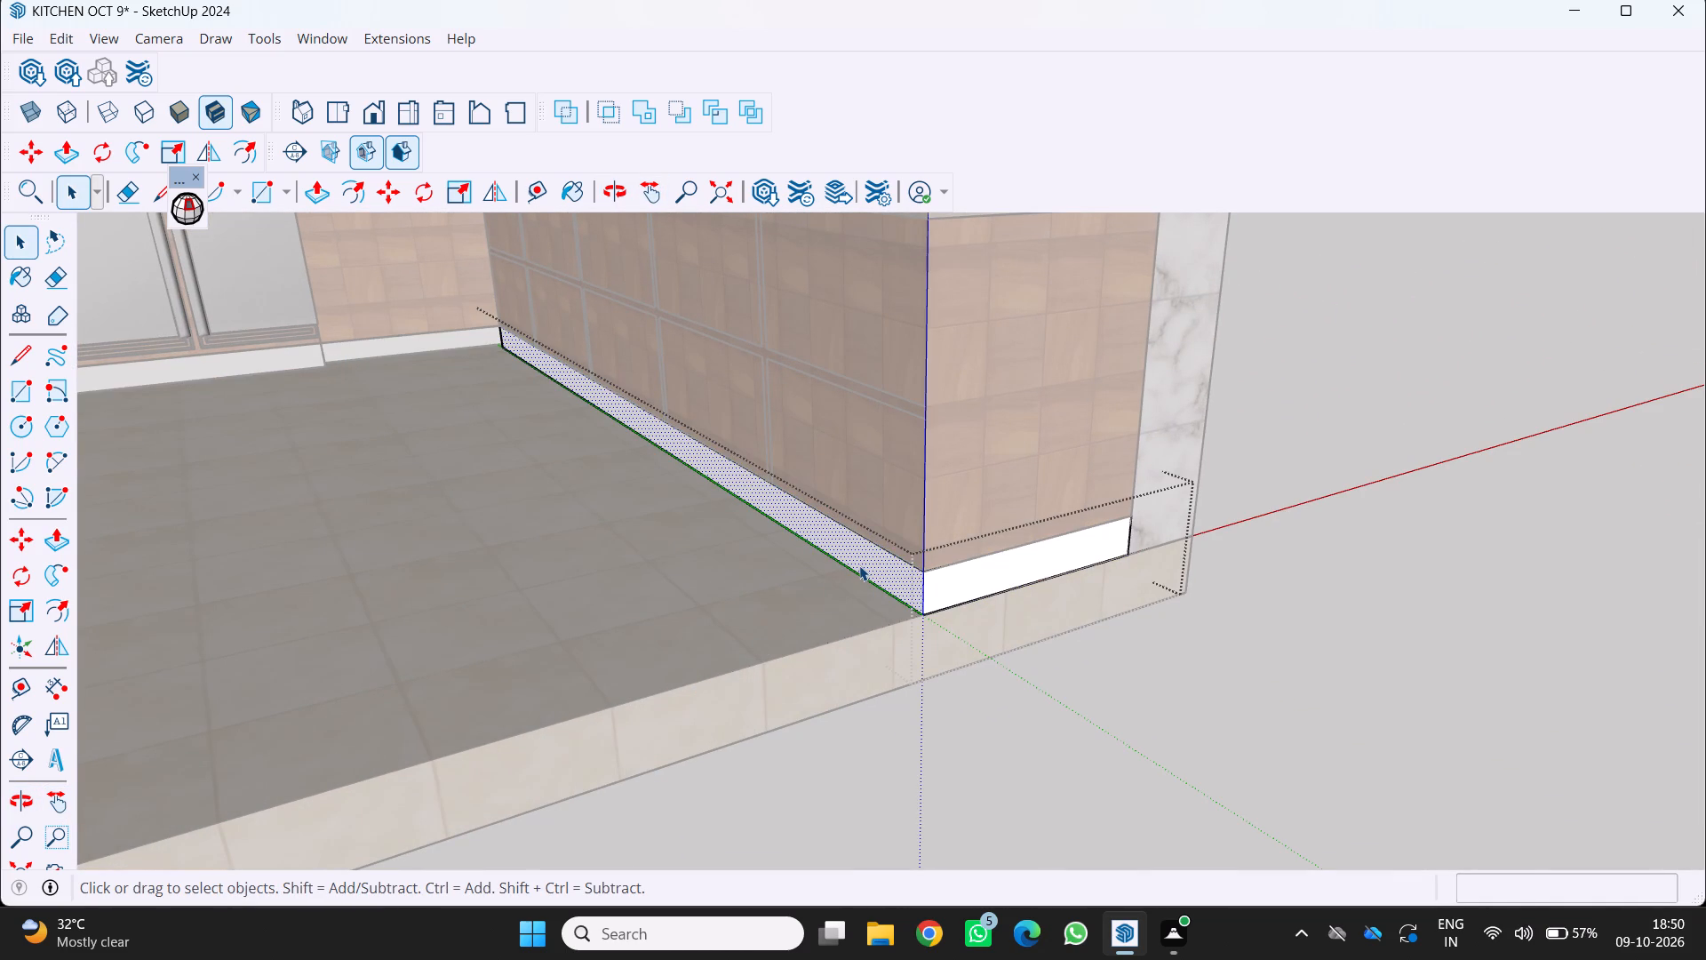
key(9)
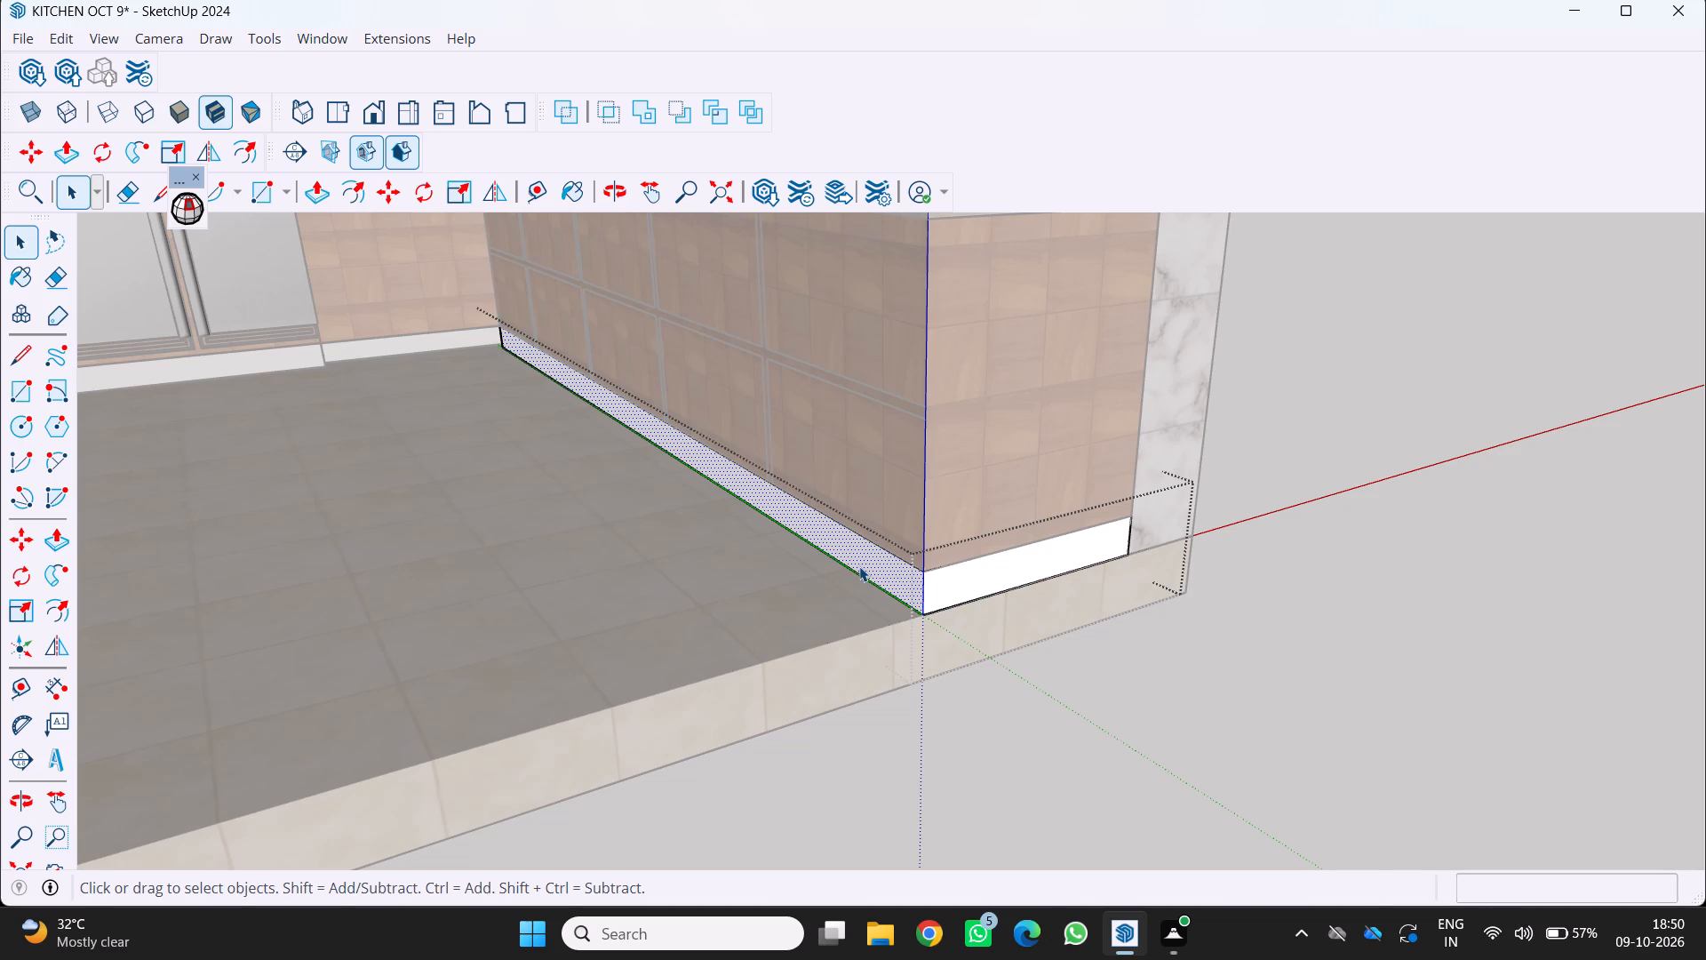
key(p)
click(873, 565)
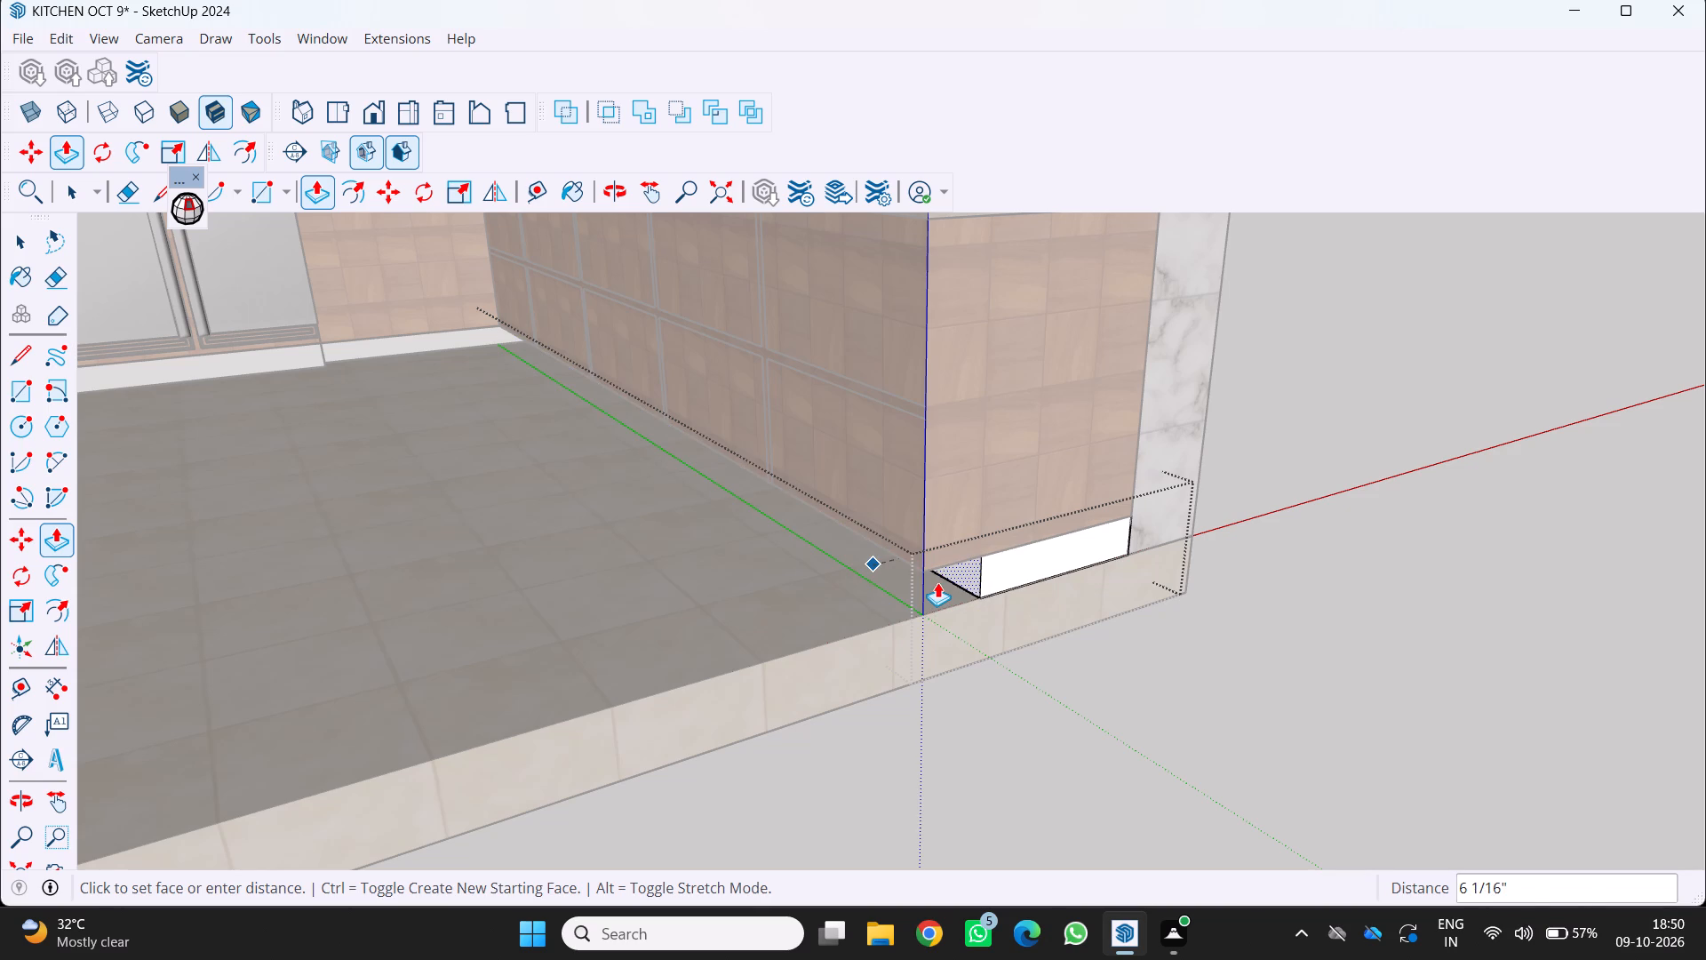
click(937, 583)
Examine the recessed sink-side plinth up close and the whole kitchen from outside its open front.
scroll(823, 633, down, 1)
middle_drag(823, 633, 958, 525)
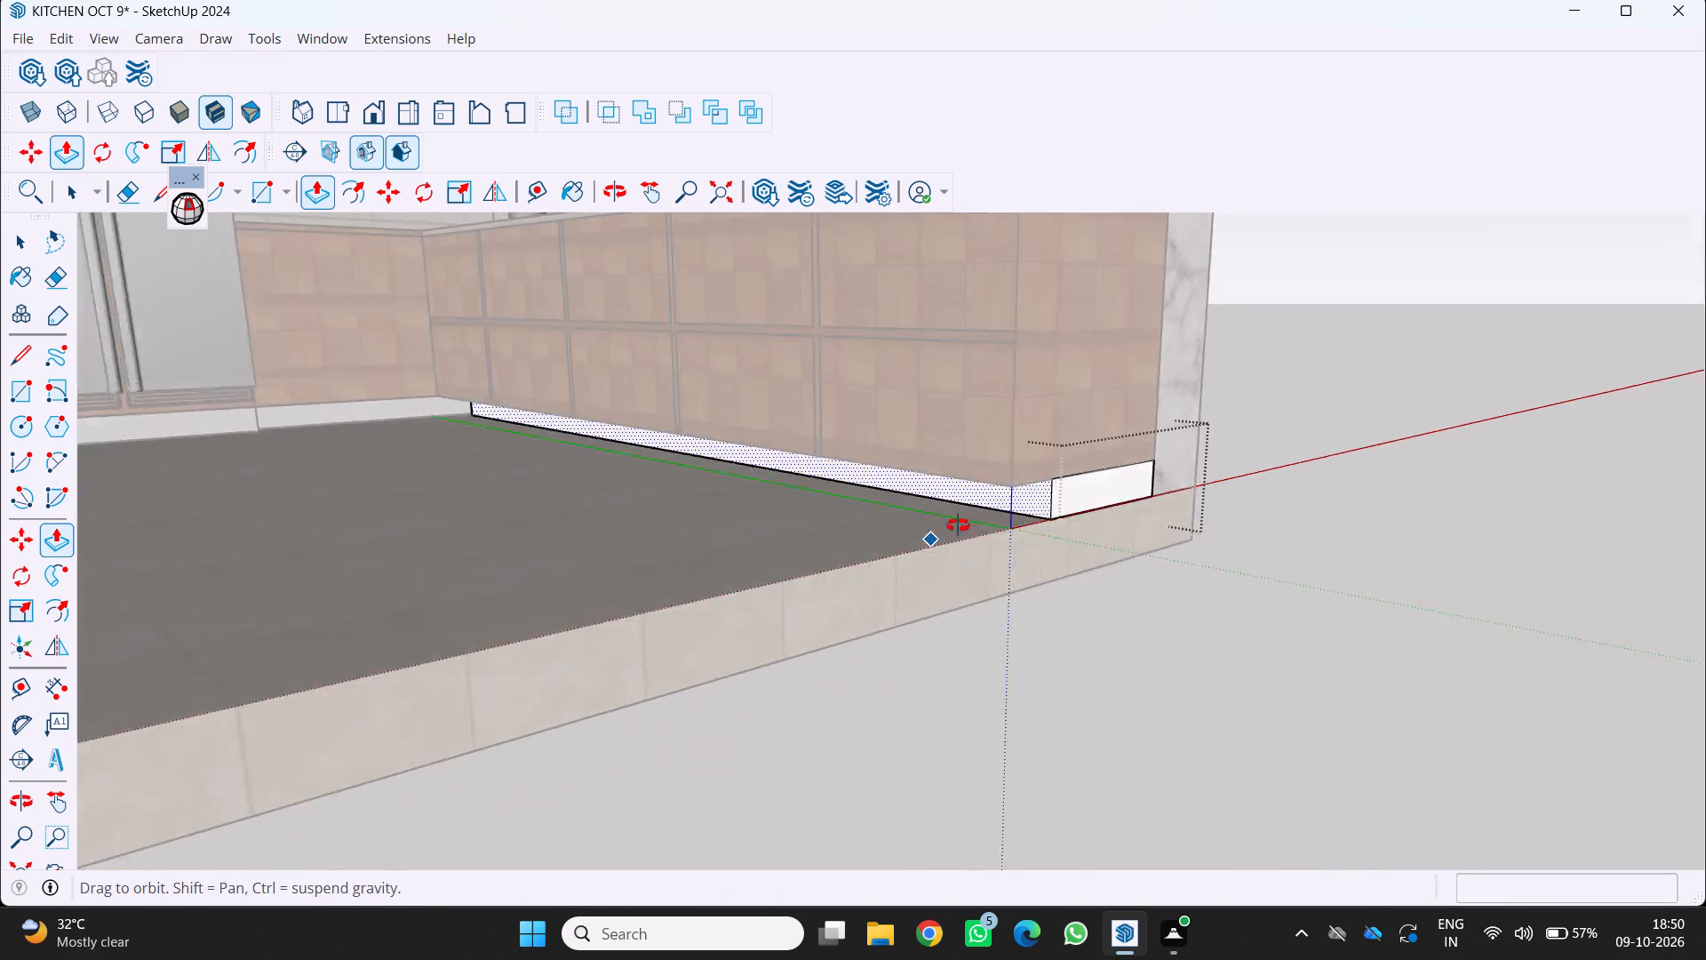
middle_drag(958, 525, 1004, 487)
scroll(1004, 487, down, 2)
middle_drag(1003, 488, 893, 635)
scroll(1016, 609, up, 2)
scroll(1022, 605, down, 2)
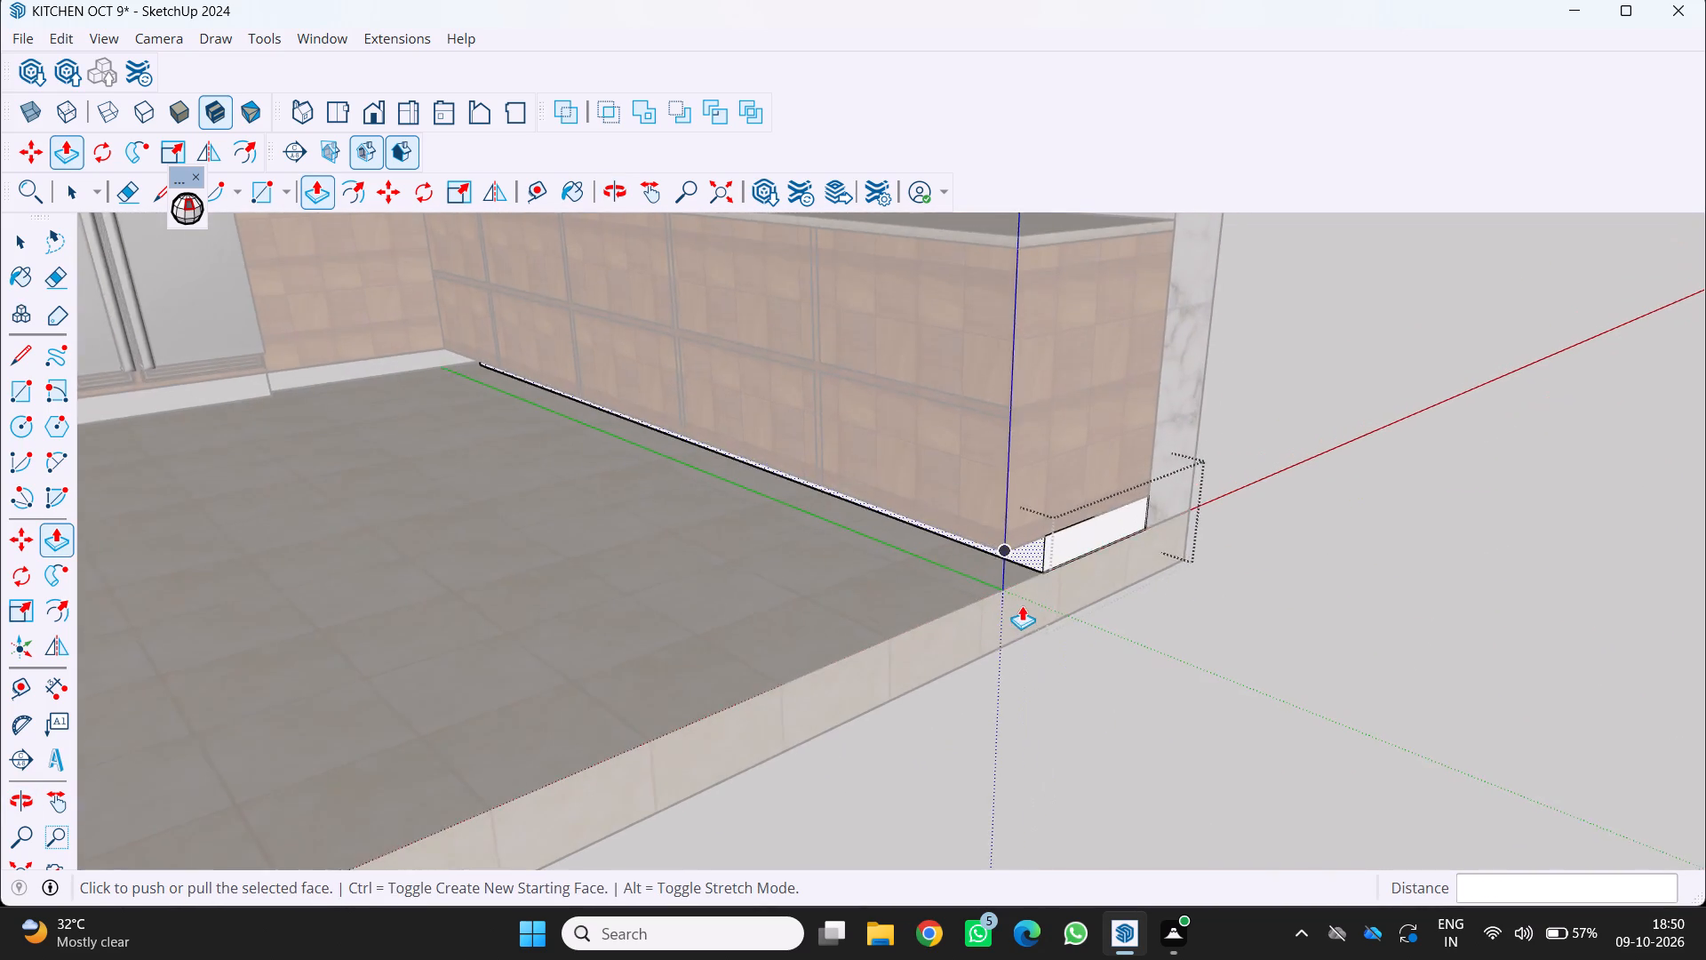
scroll(1022, 605, down, 2)
scroll(866, 668, down, 5)
middle_drag(744, 704, 601, 664)
scroll(427, 668, down, 4)
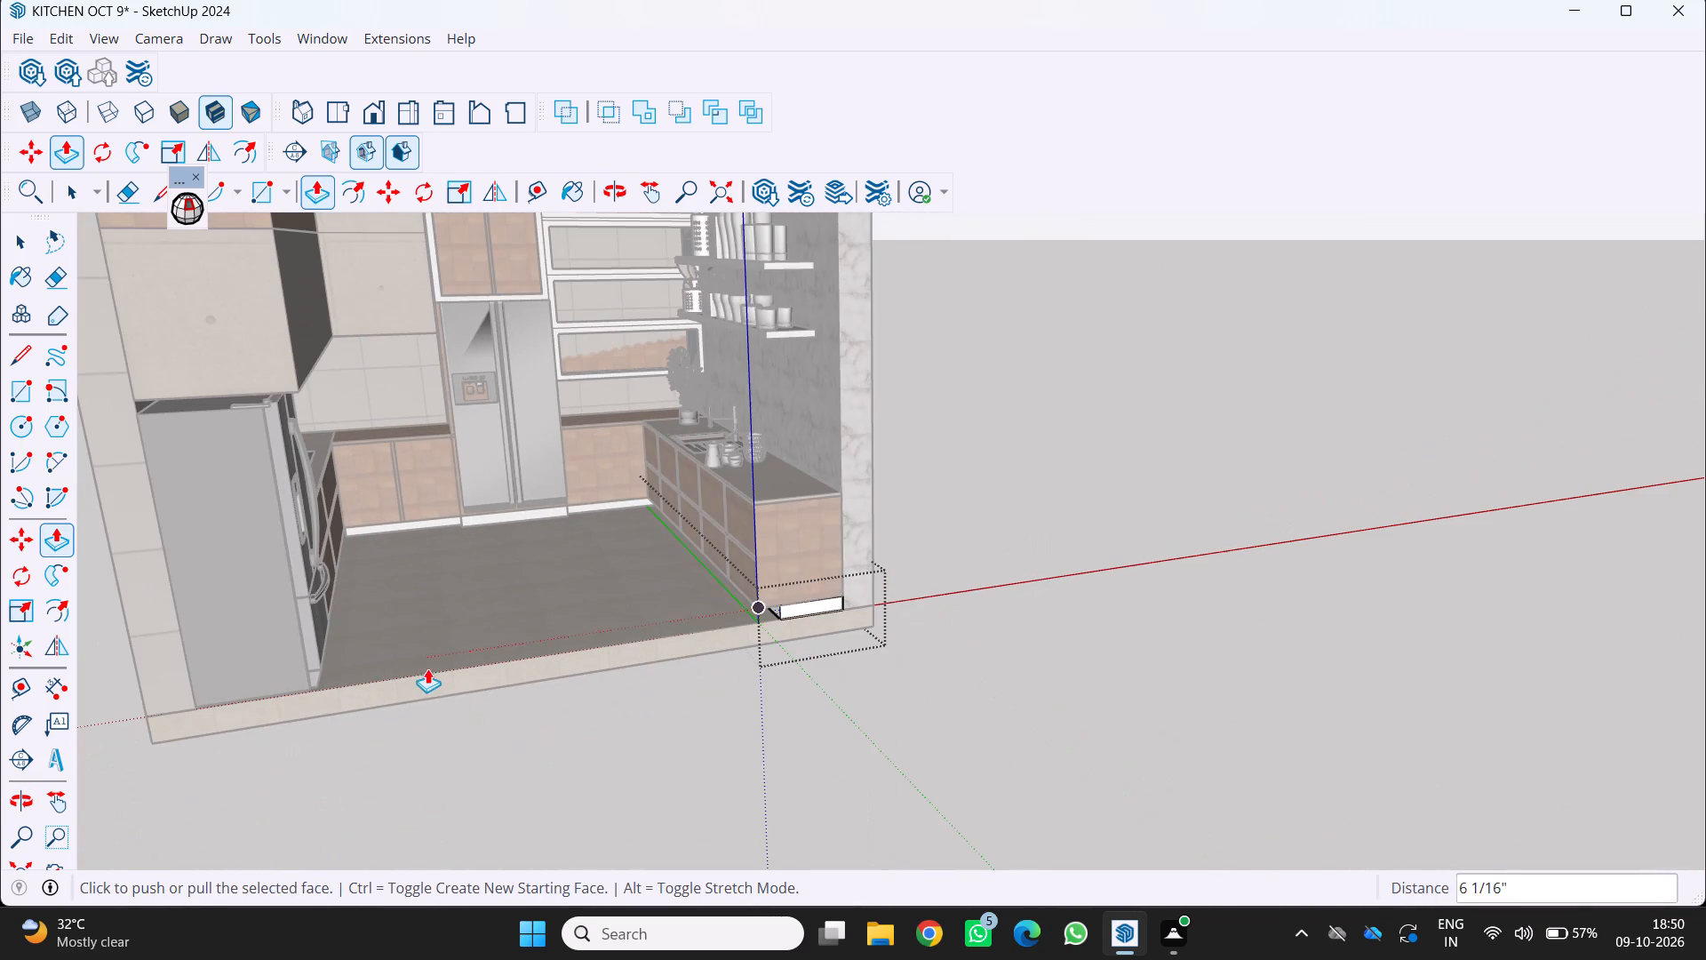
key(space)
click(629, 778)
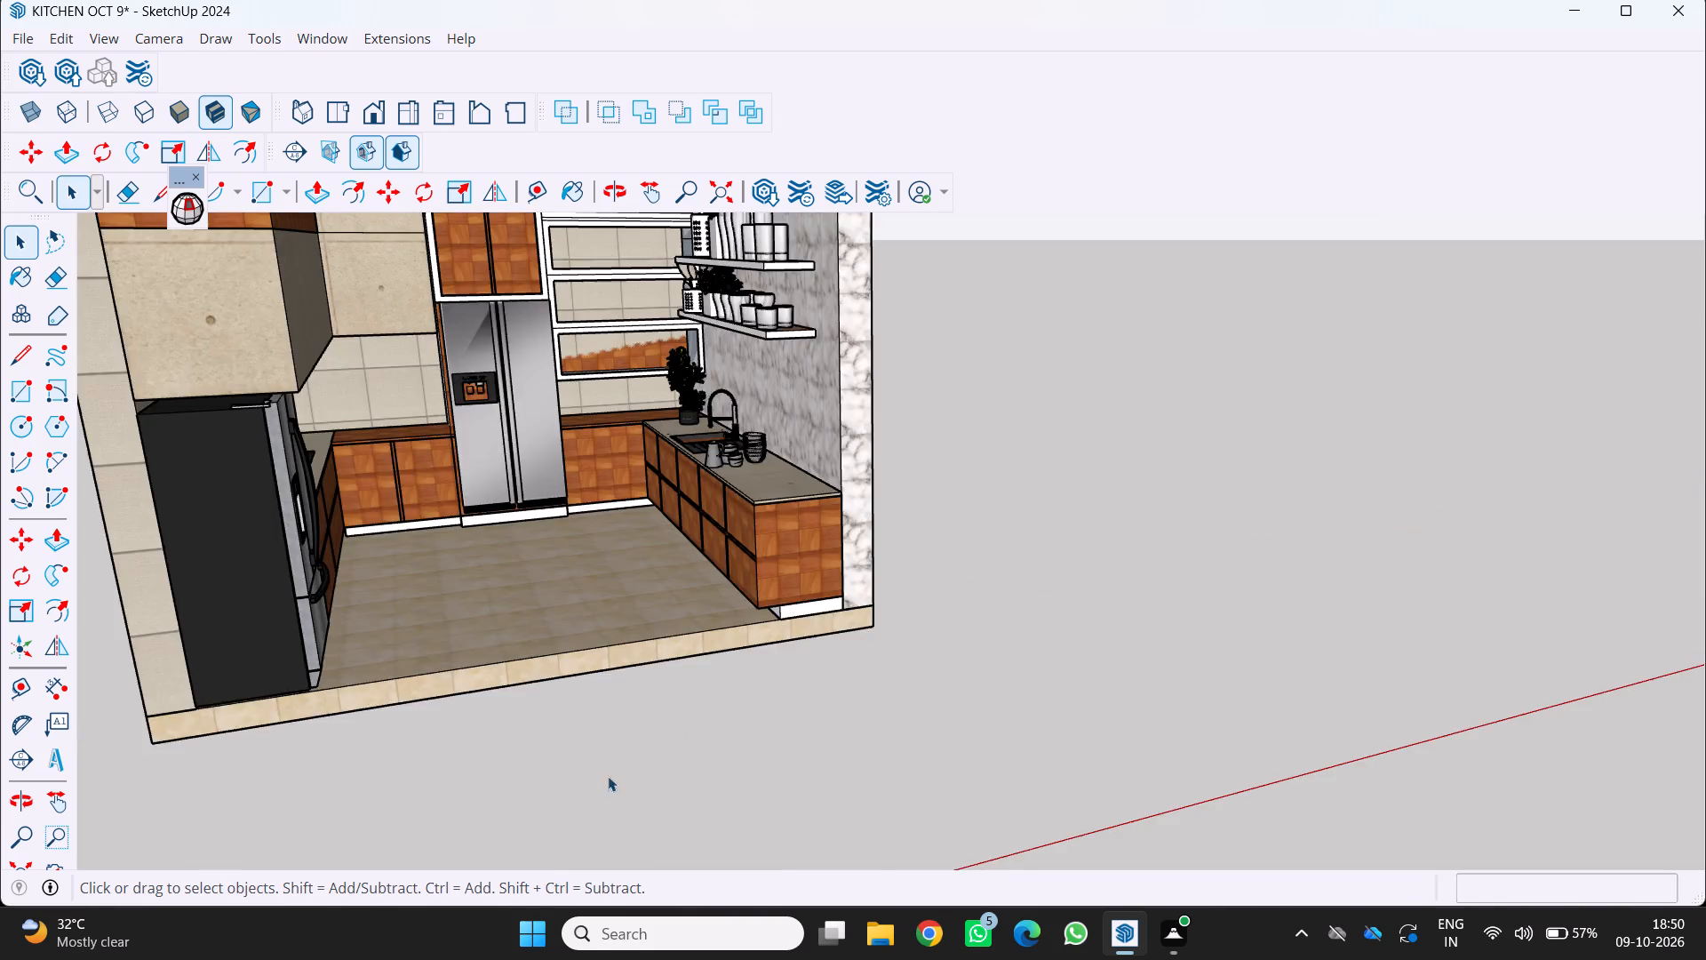
scroll(559, 771, down, 6)
middle_drag(566, 776, 419, 791)
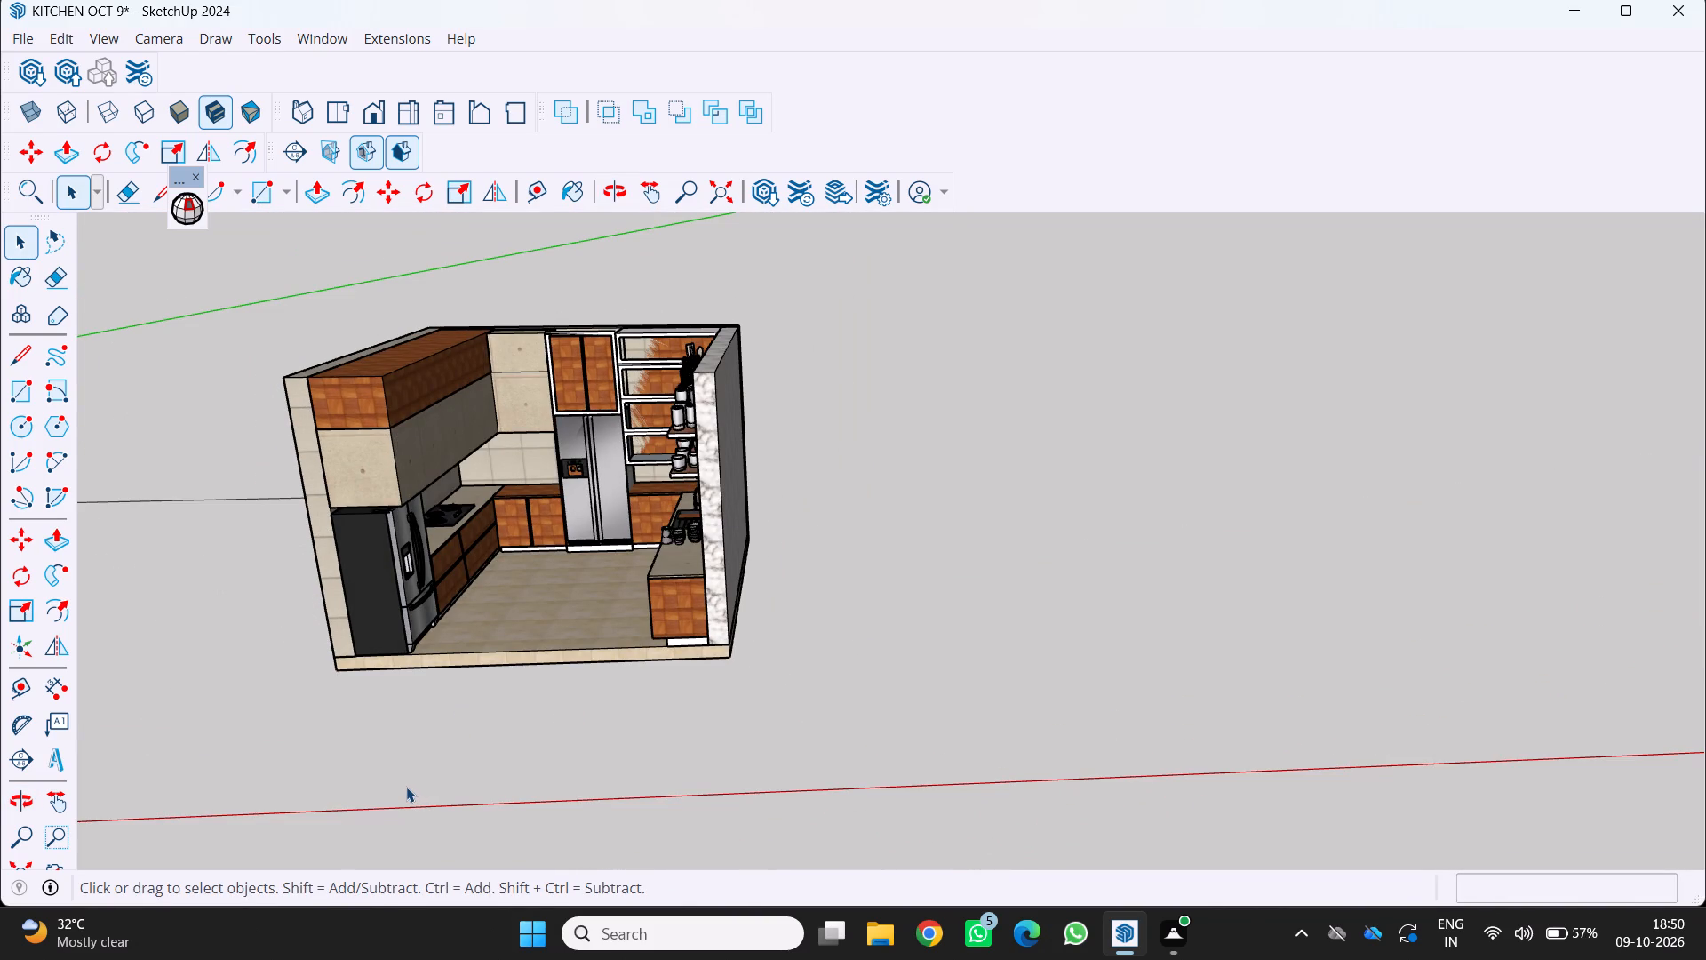
scroll(425, 790, down, 1)
middle_drag(454, 793, 704, 633)
scroll(675, 614, down, 2)
middle_drag(674, 614, 460, 750)
middle_drag(601, 633, 597, 707)
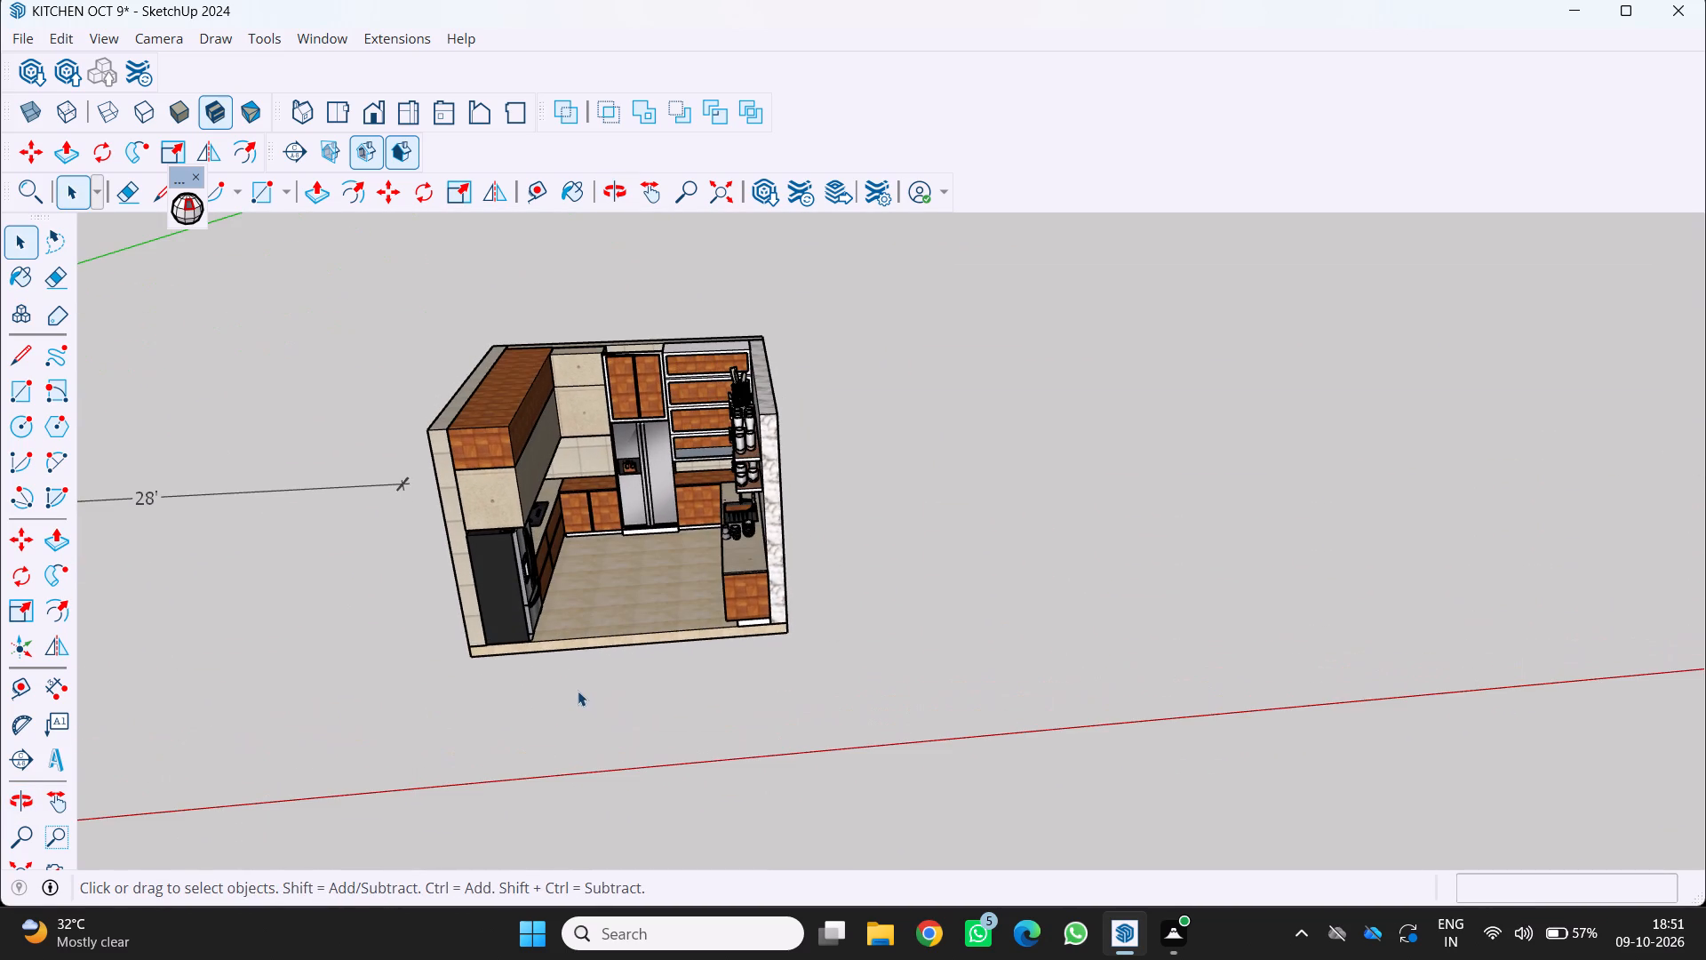
Copy the tiled floor slab straight up onto the wall tops to form the kitchen's ceiling.
scroll(555, 708, up, 1)
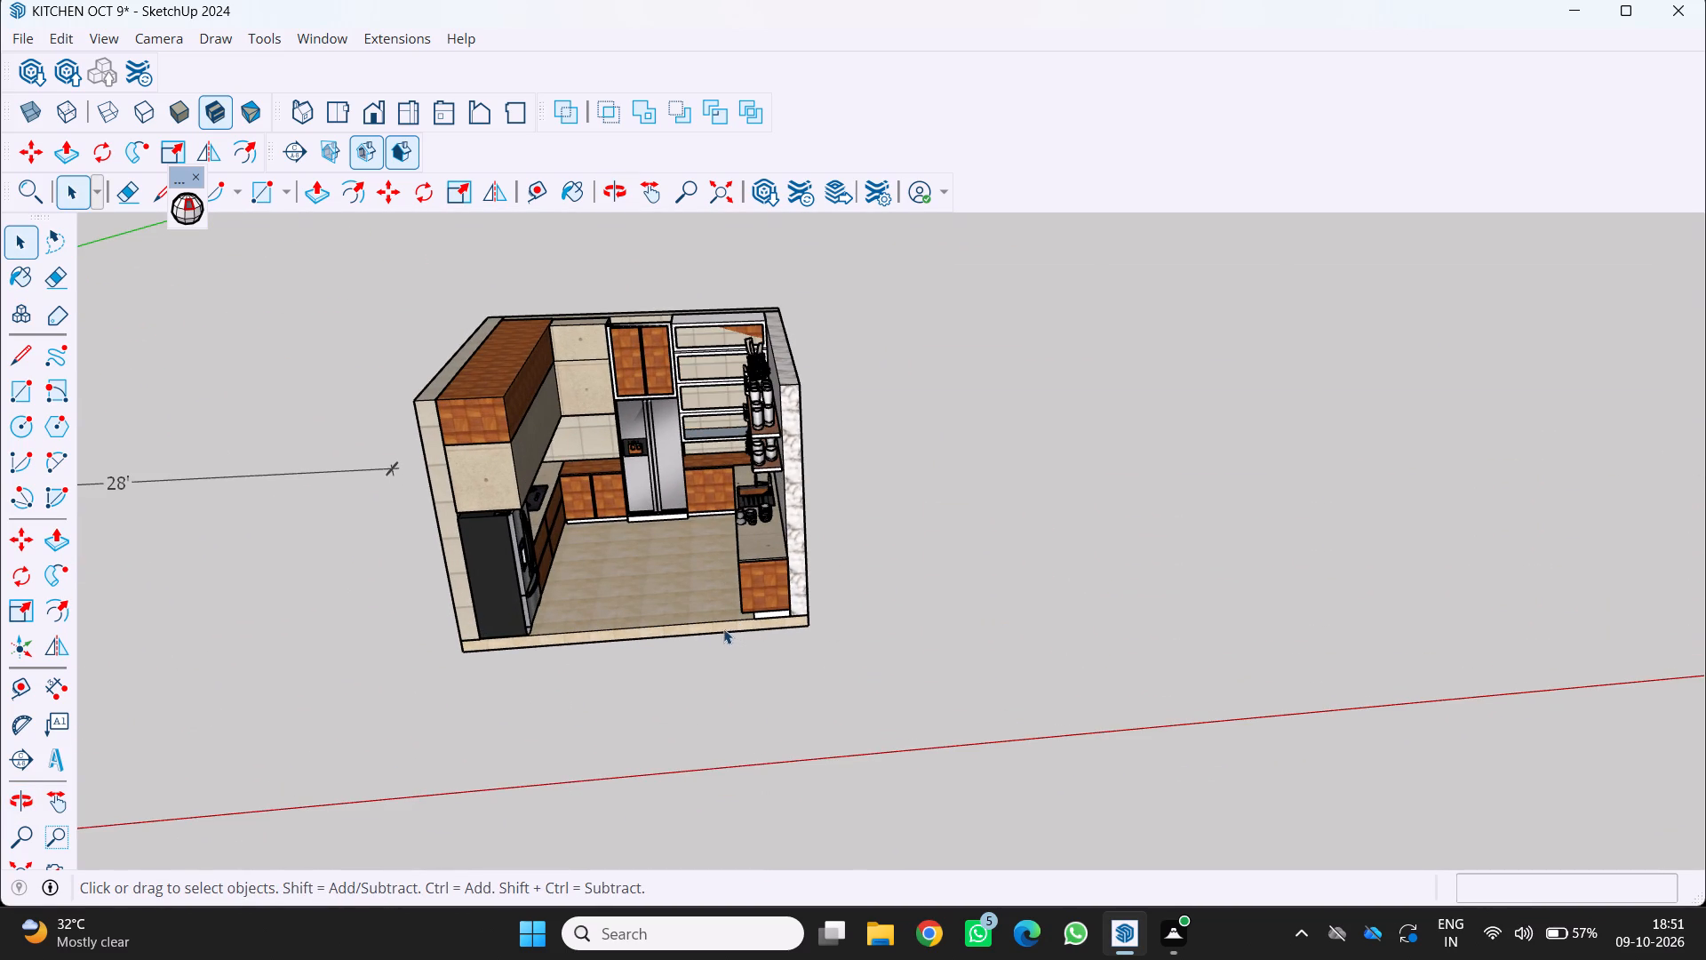
key(space)
triple_click(756, 624)
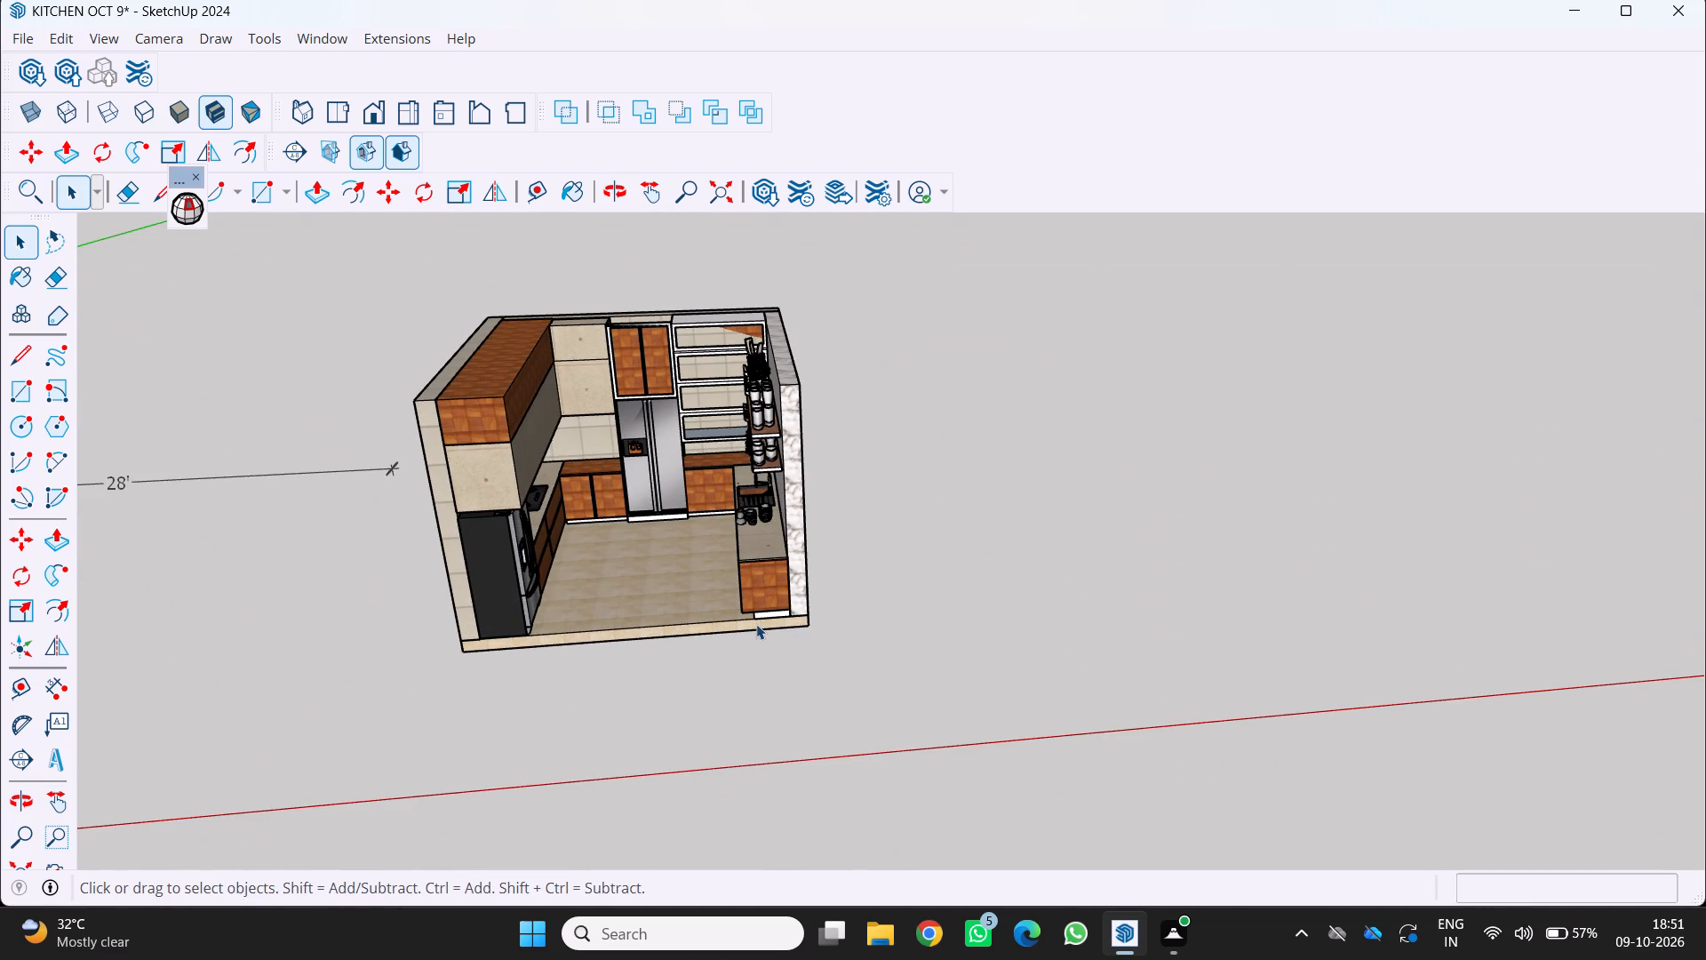
triple_click(756, 624)
triple_click(754, 624)
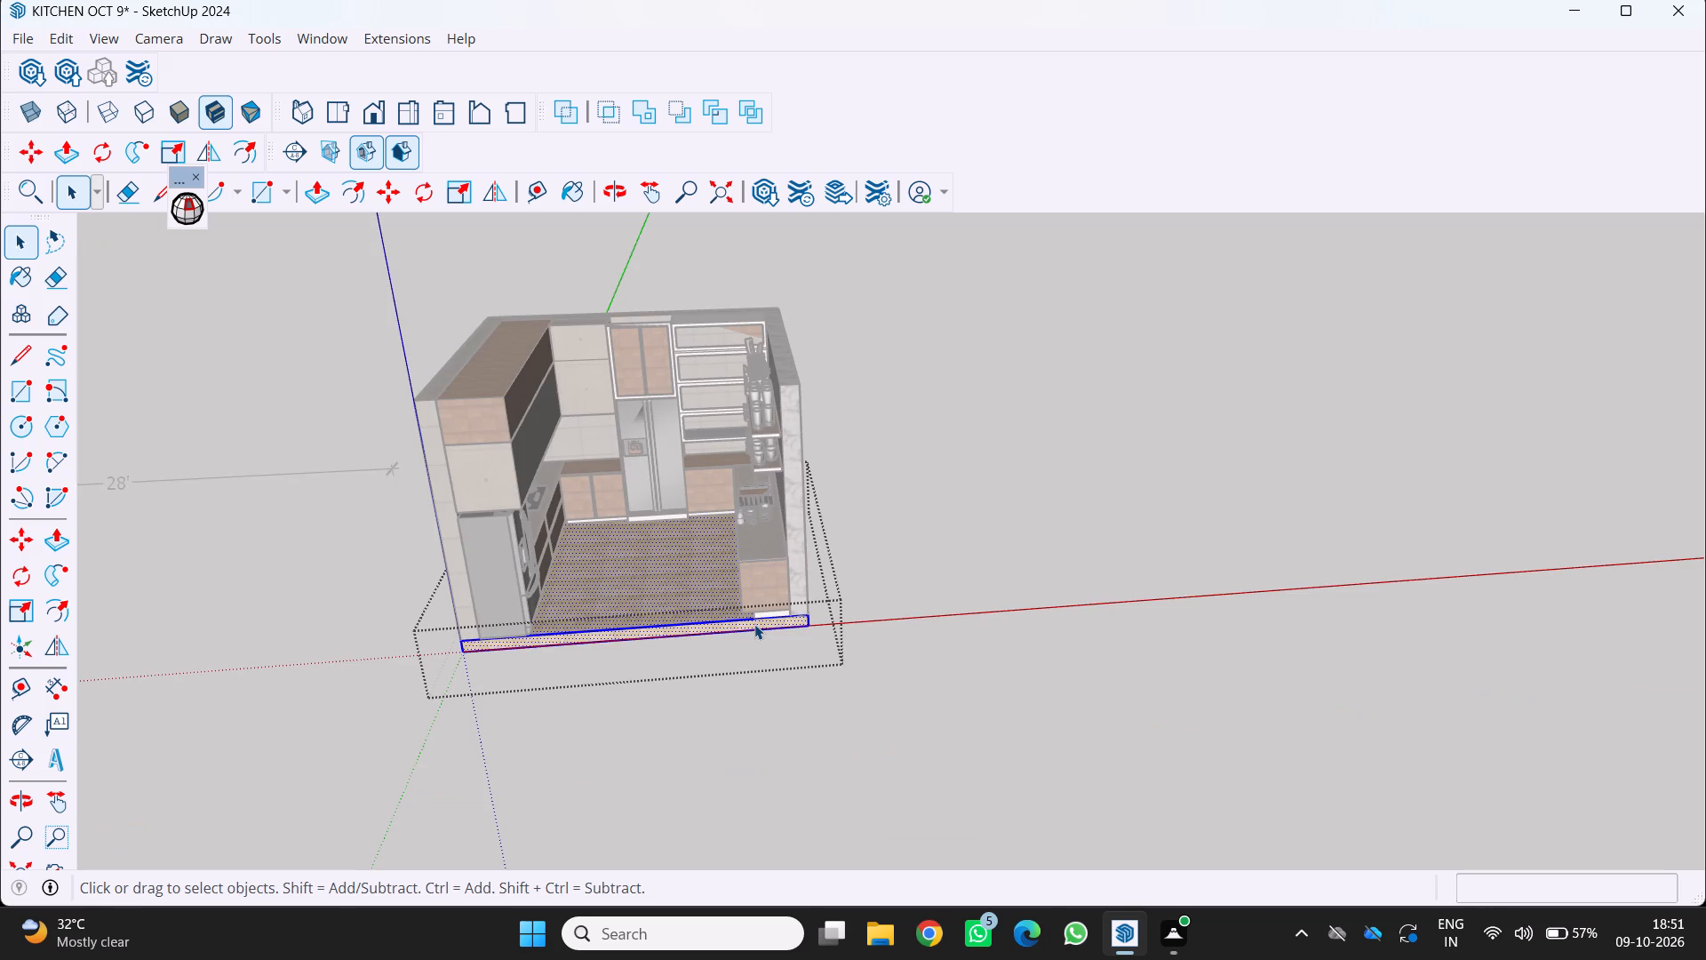
key(m)
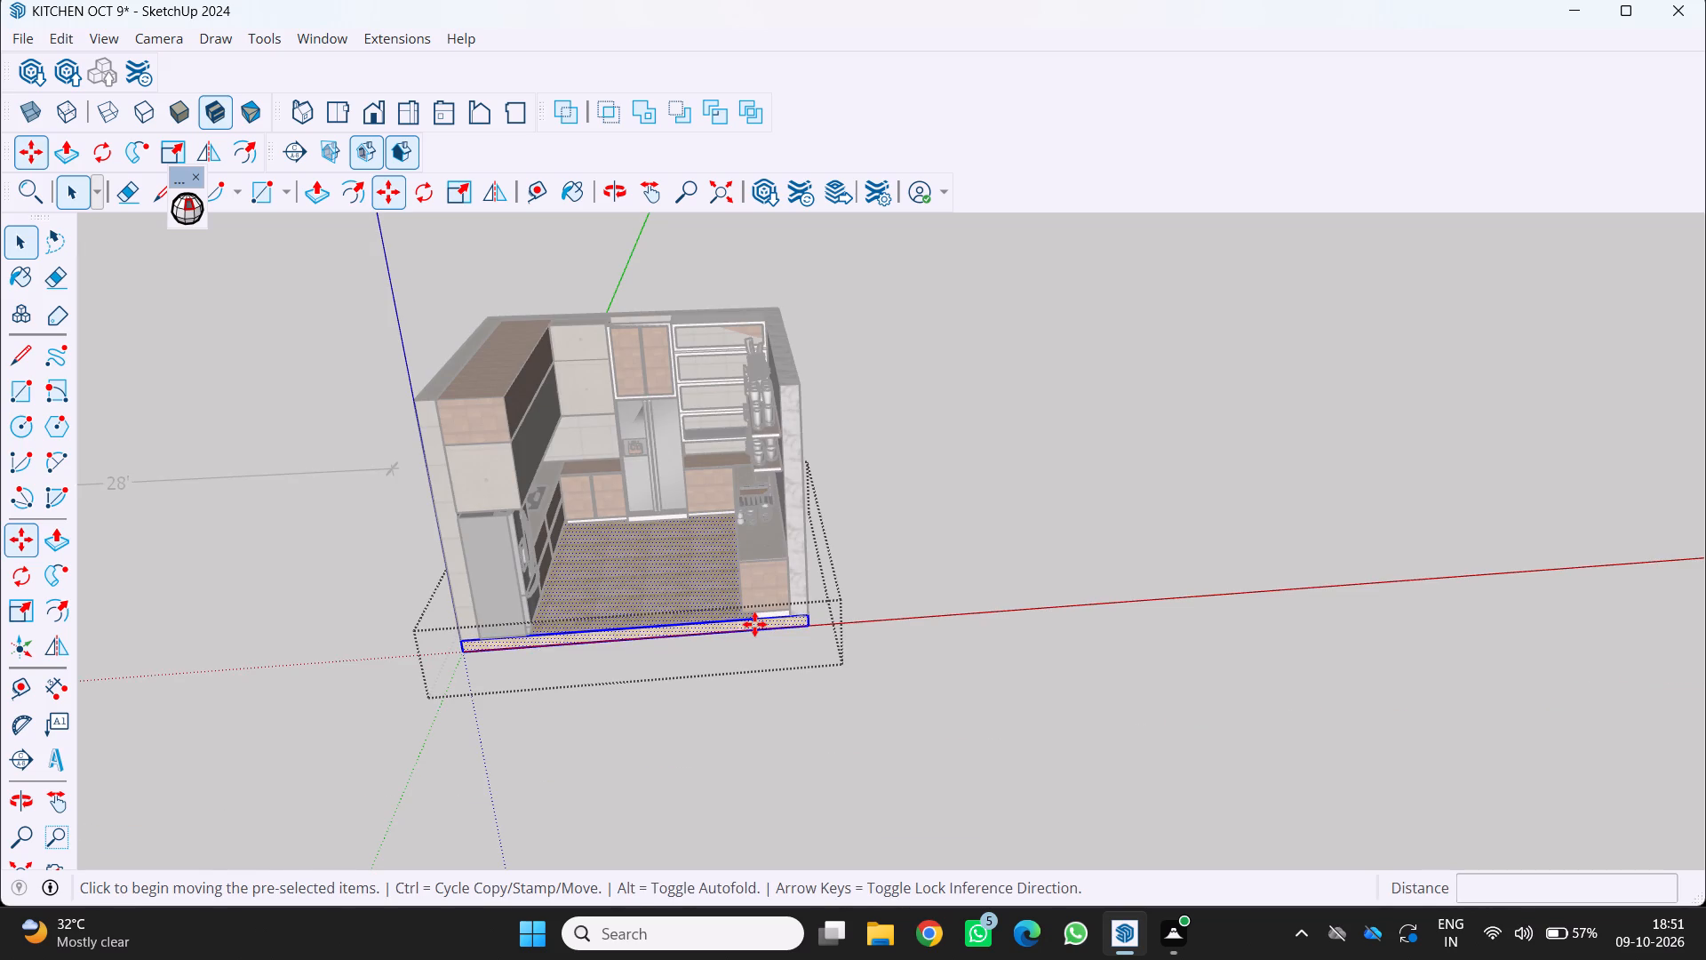
scroll(785, 637, up, 8)
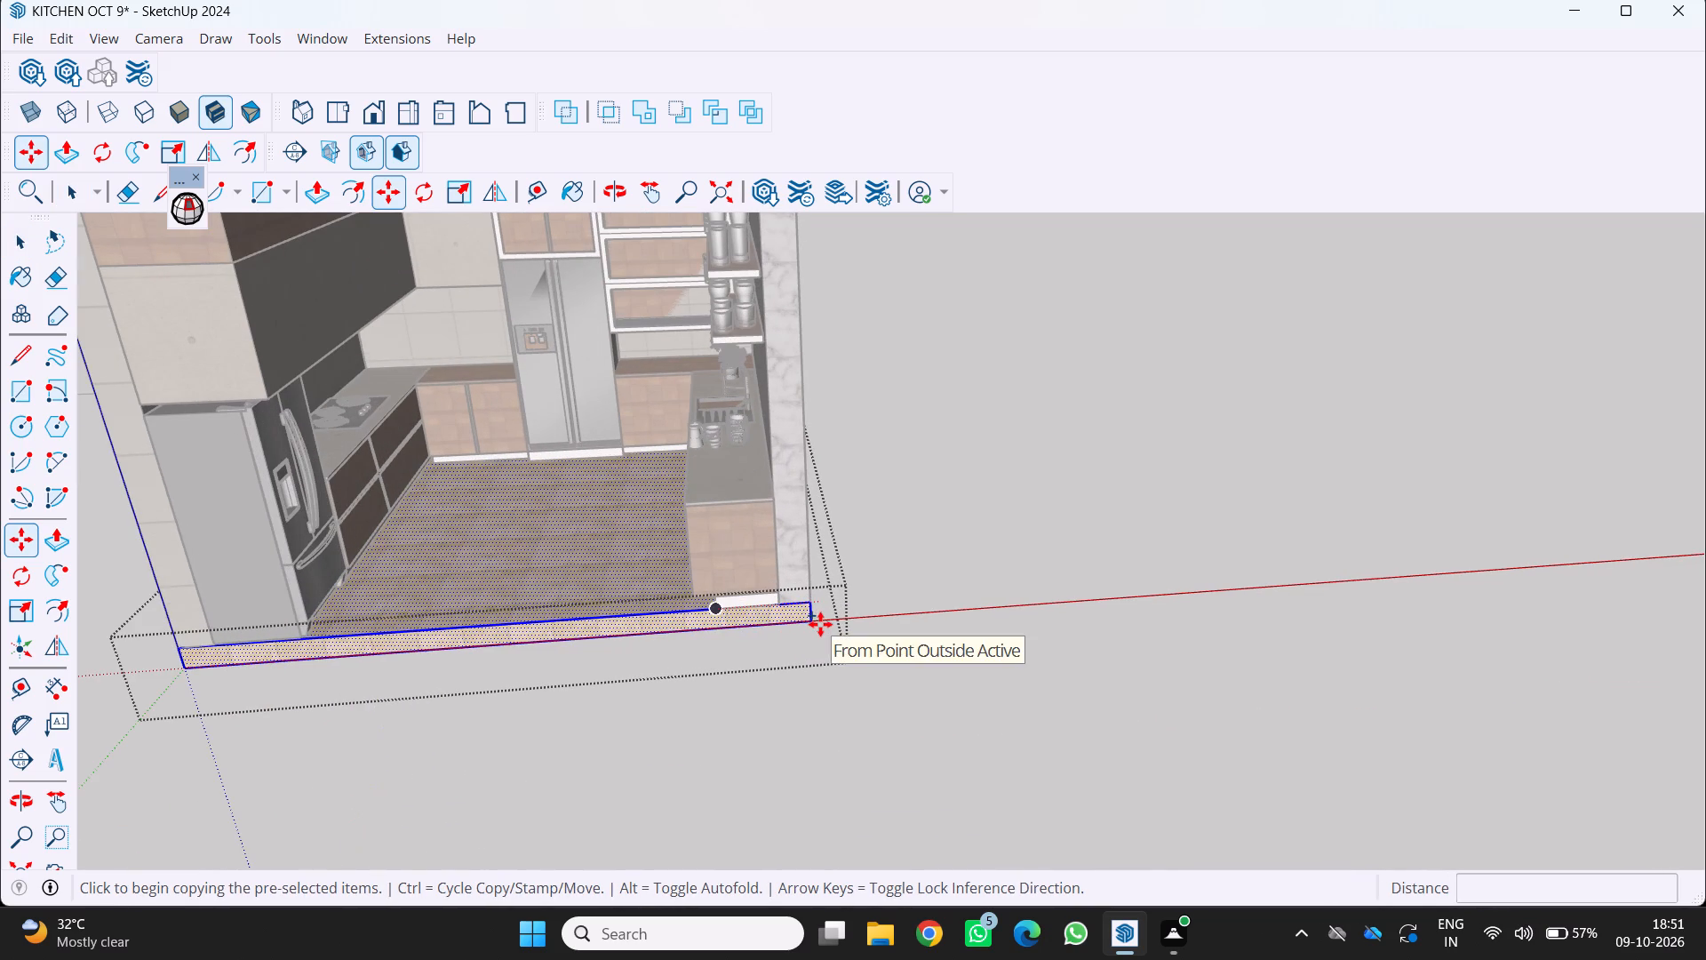
click(816, 622)
middle_drag(806, 321, 841, 341)
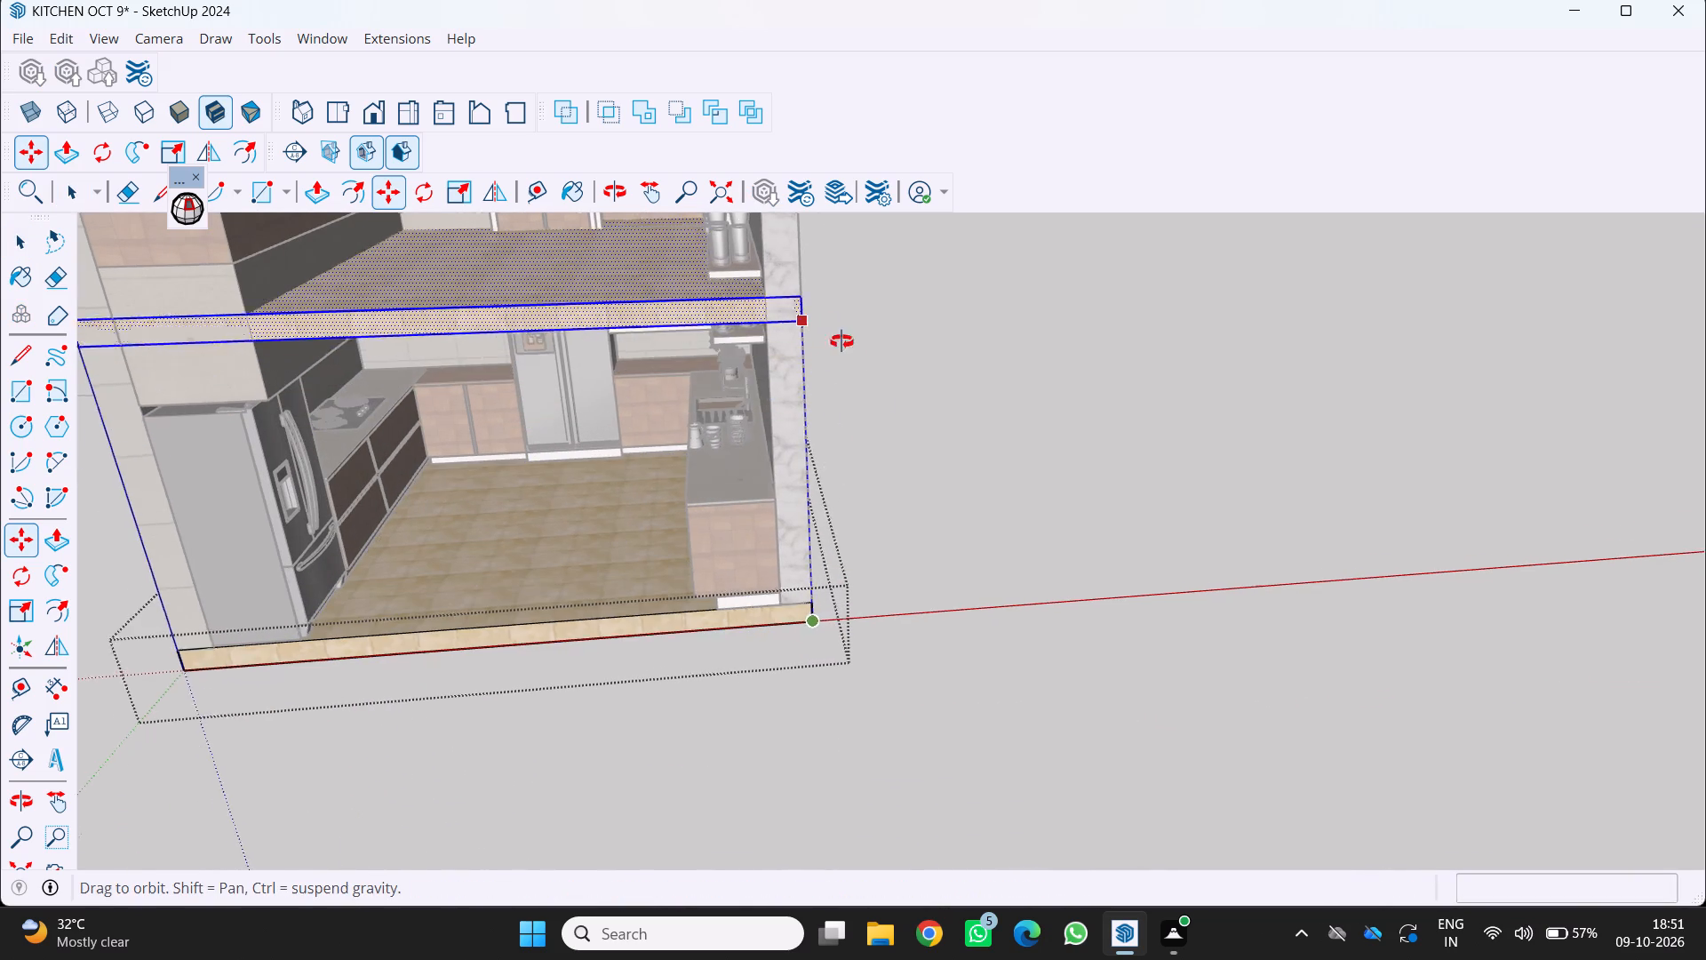
middle_drag(841, 341, 961, 625)
middle_click(961, 625)
scroll(942, 619, down, 4)
middle_drag(865, 551, 762, 462)
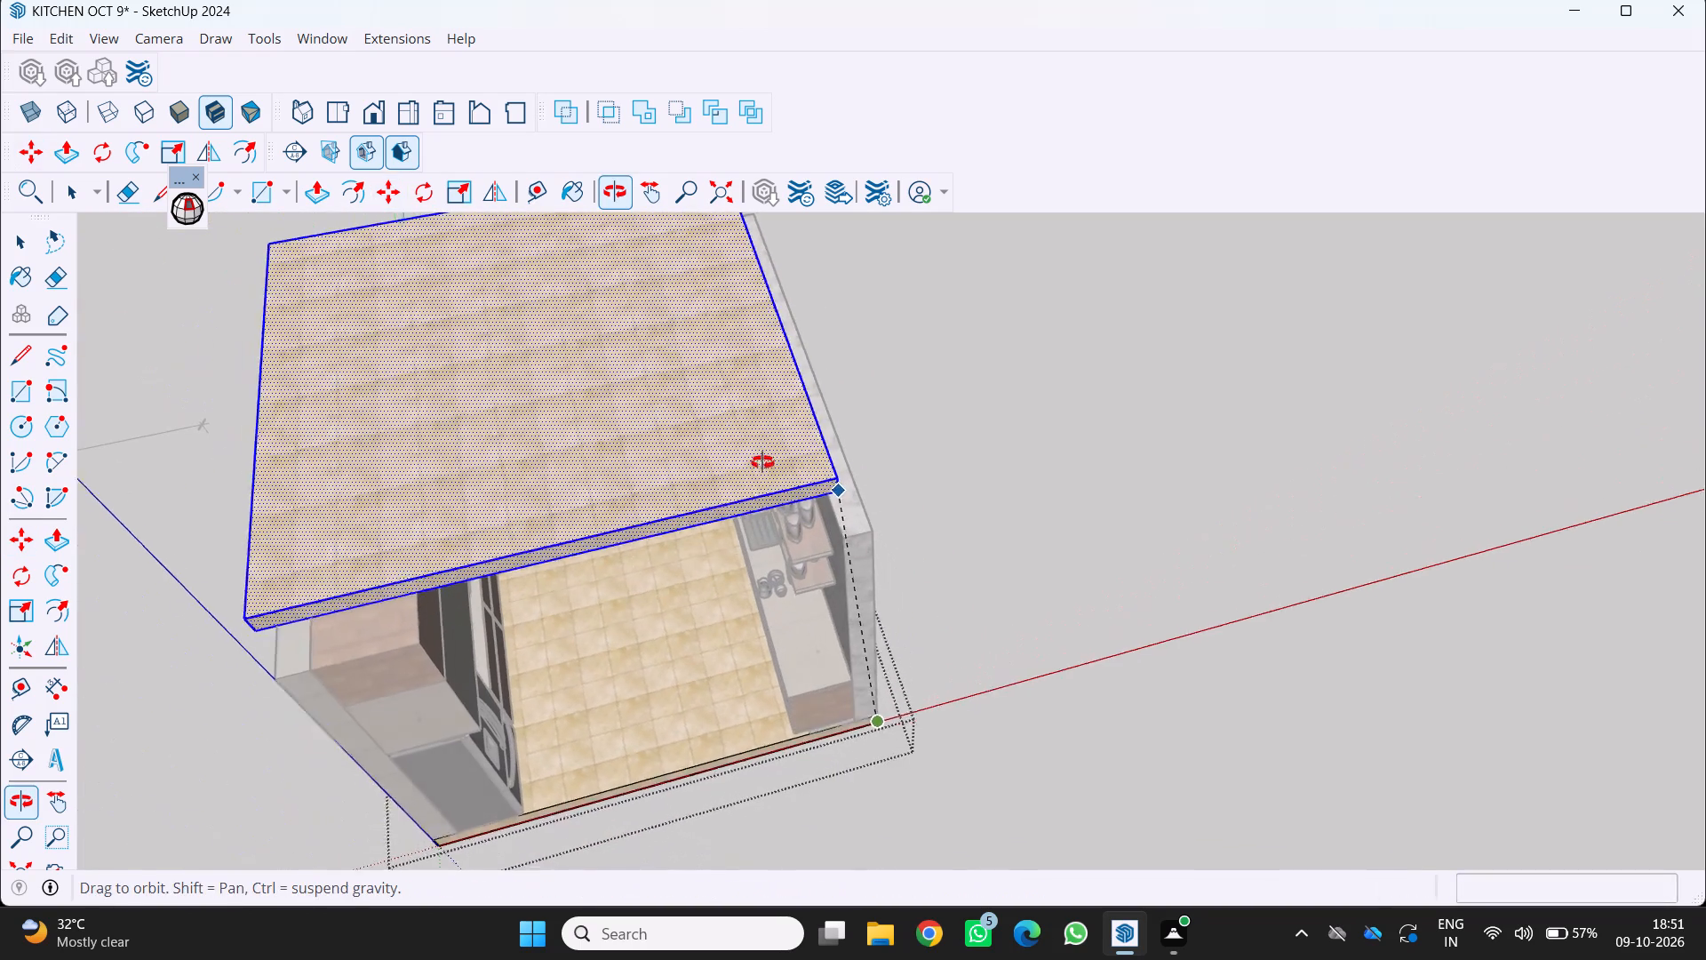
middle_drag(762, 462, 761, 461)
middle_drag(810, 504, 785, 375)
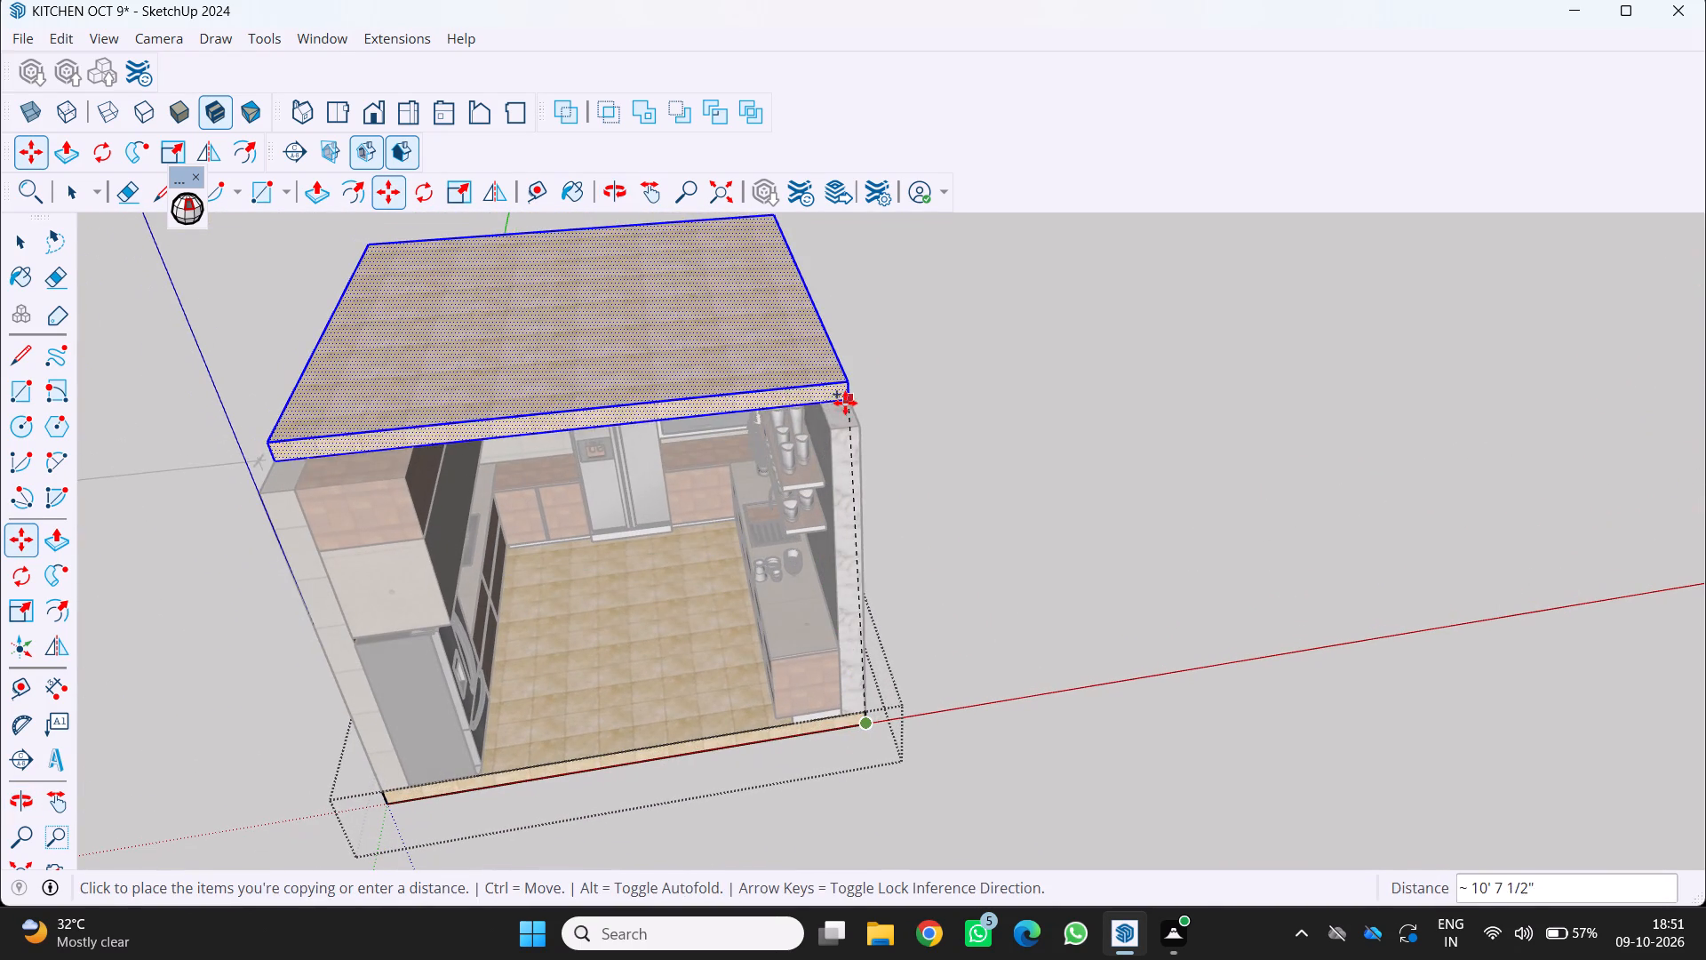
click(854, 416)
middle_drag(692, 643, 698, 451)
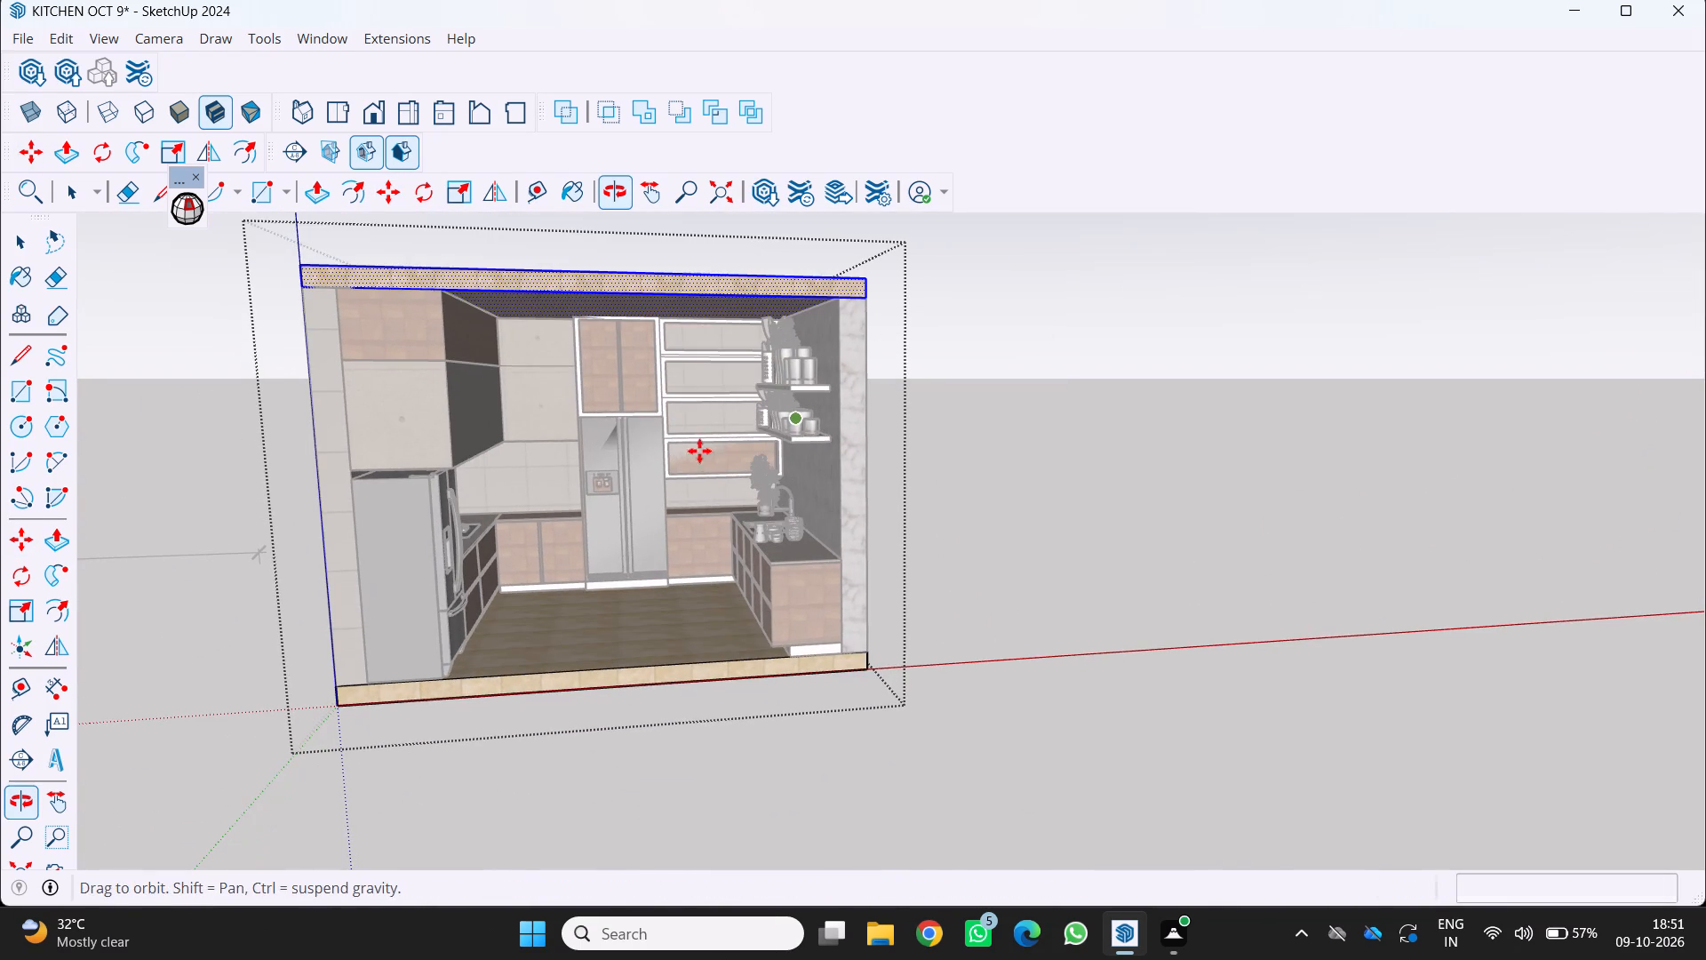
key(space)
click(602, 759)
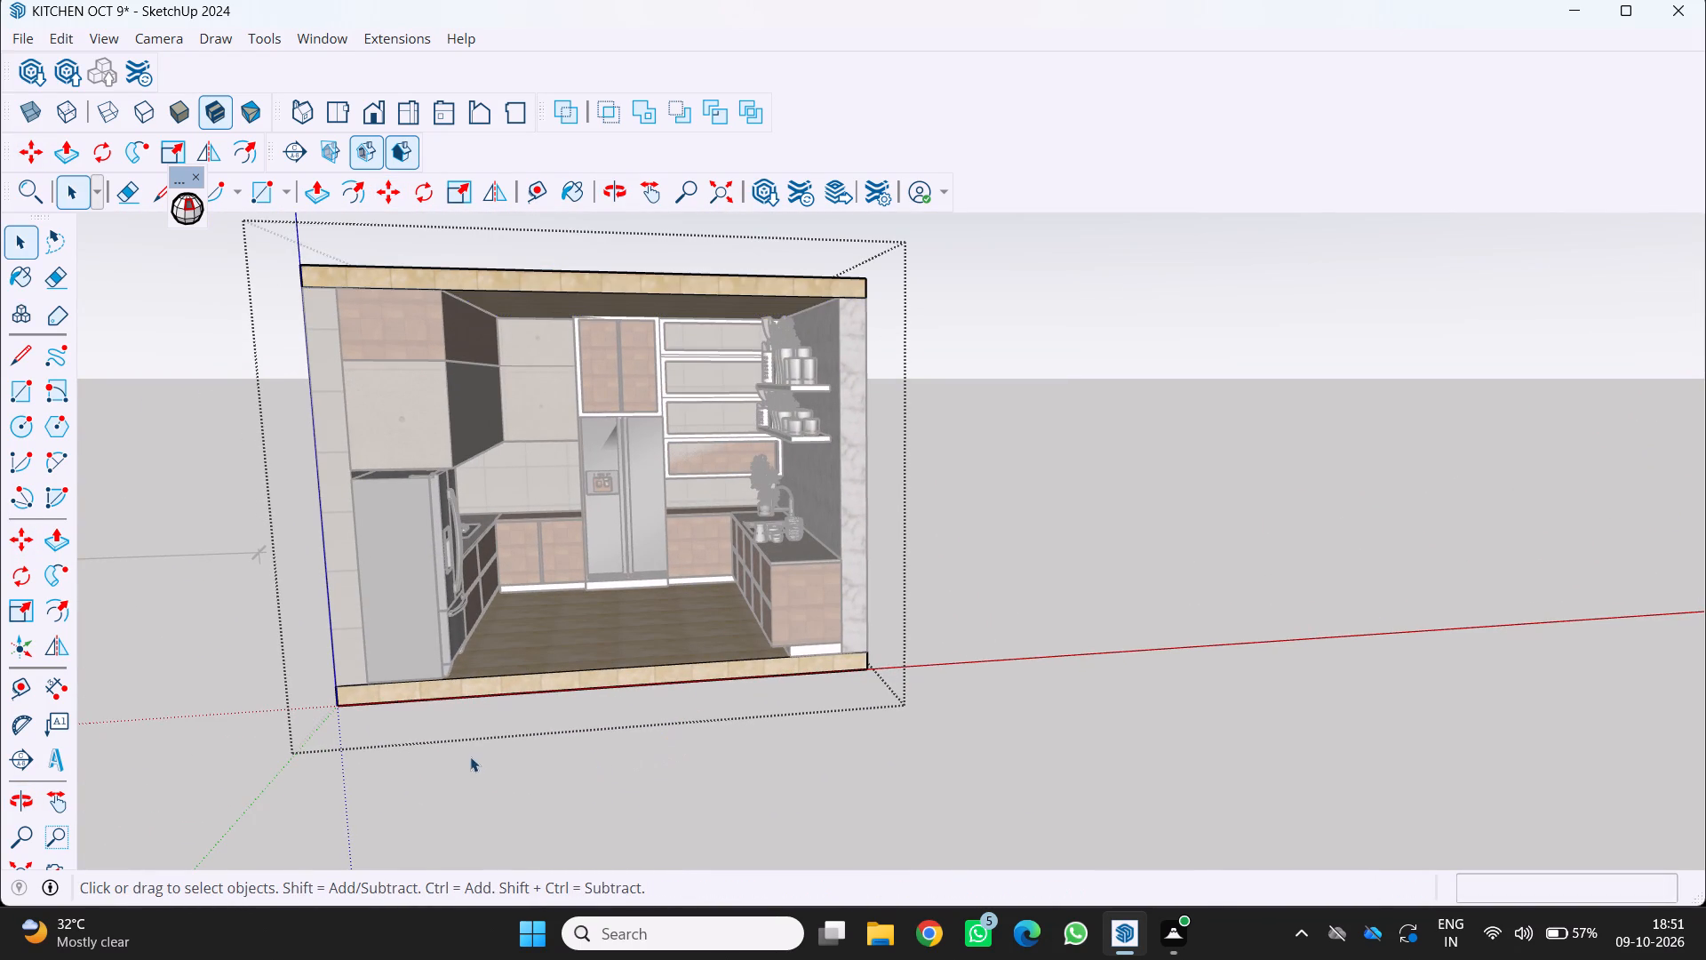
click(509, 793)
Examine the kitchen with its ceiling slab from the open front, from below and from above.
middle_drag(549, 732, 482, 620)
middle_drag(490, 643, 530, 693)
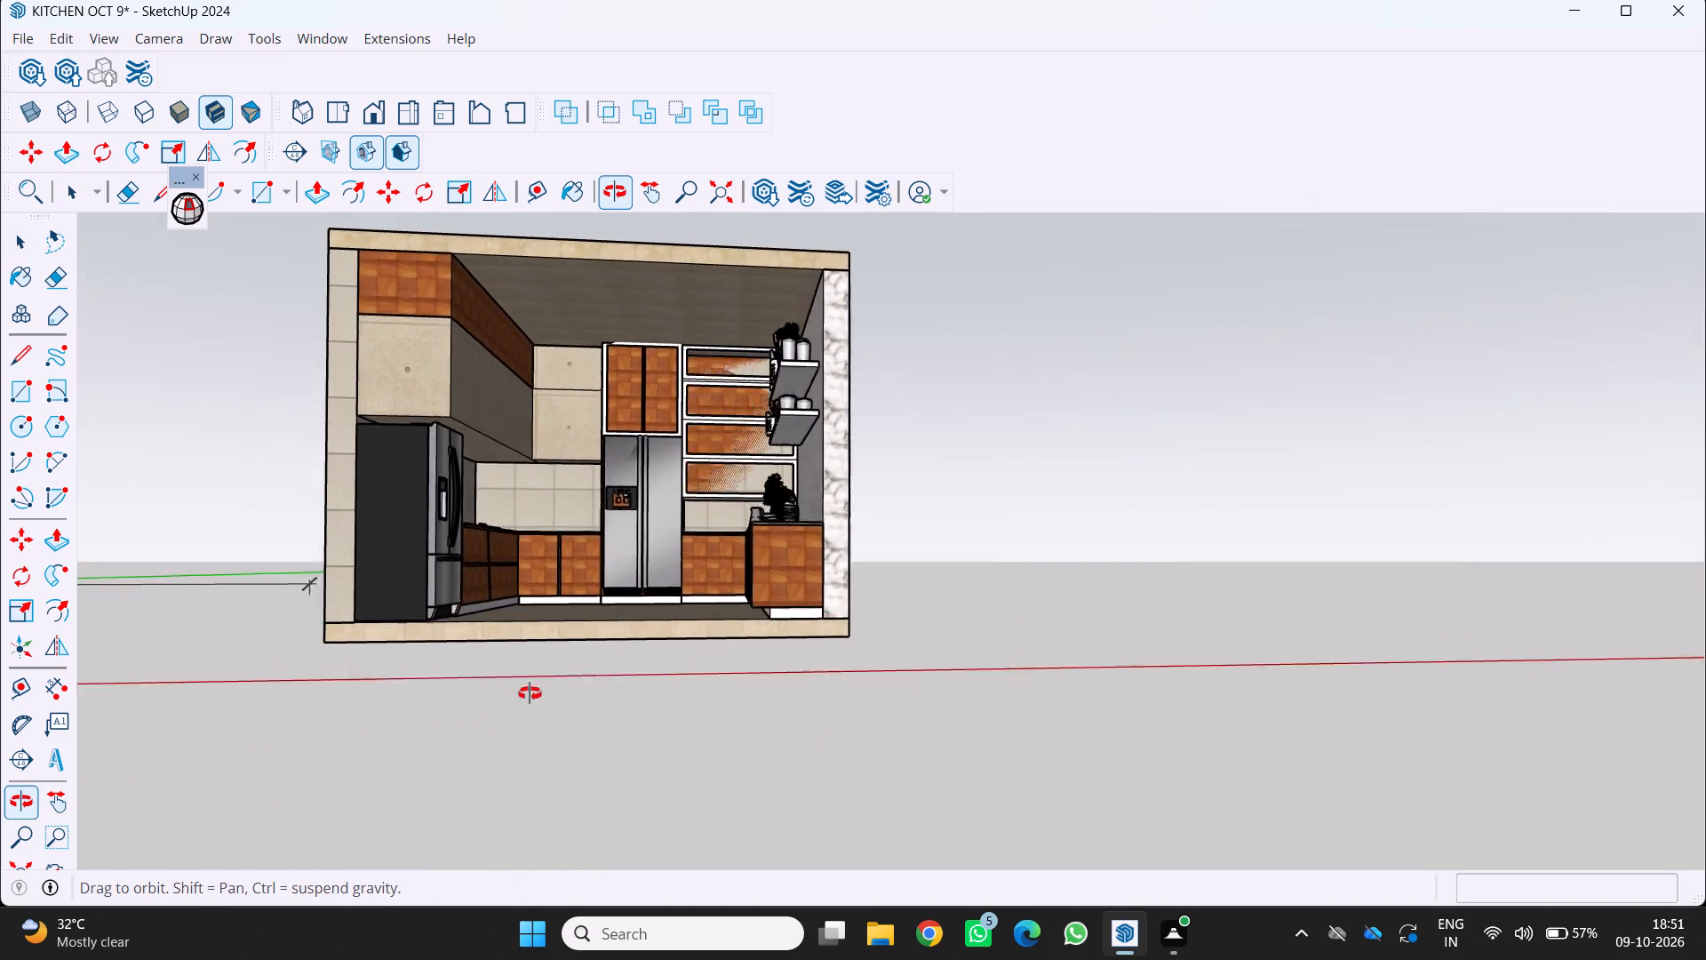
middle_drag(530, 693, 578, 752)
scroll(585, 764, down, 4)
middle_drag(613, 786, 670, 803)
scroll(666, 803, down, 2)
middle_drag(666, 803, 586, 738)
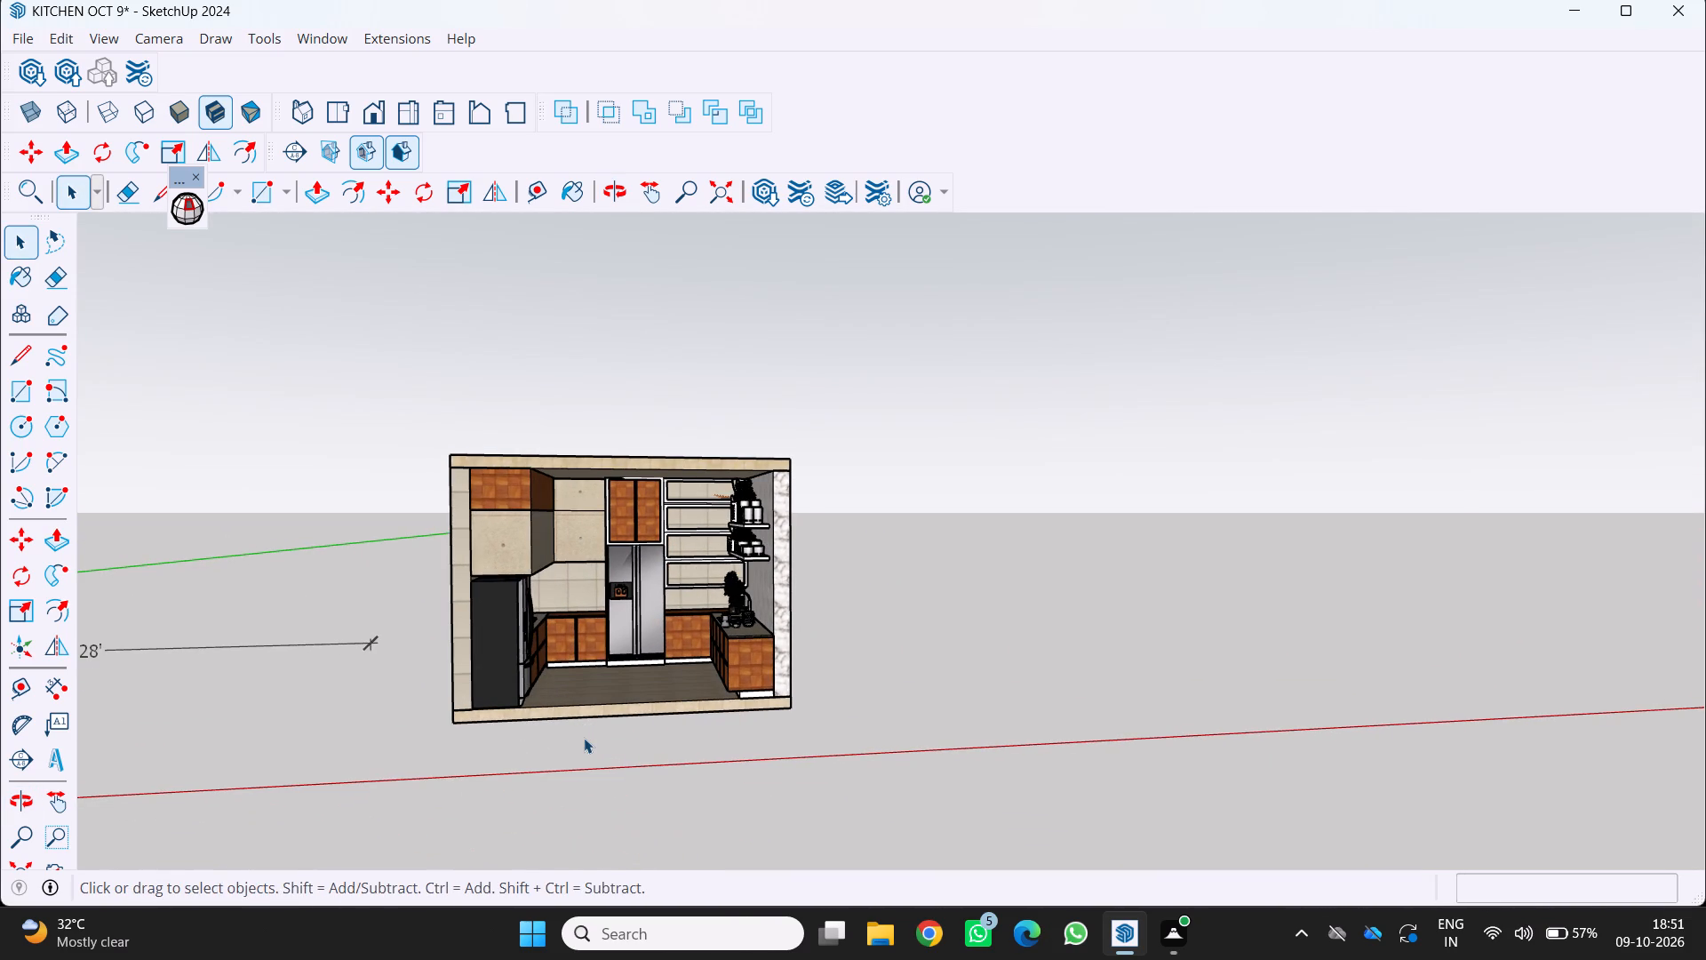
middle_drag(564, 597, 621, 412)
scroll(567, 596, up, 1)
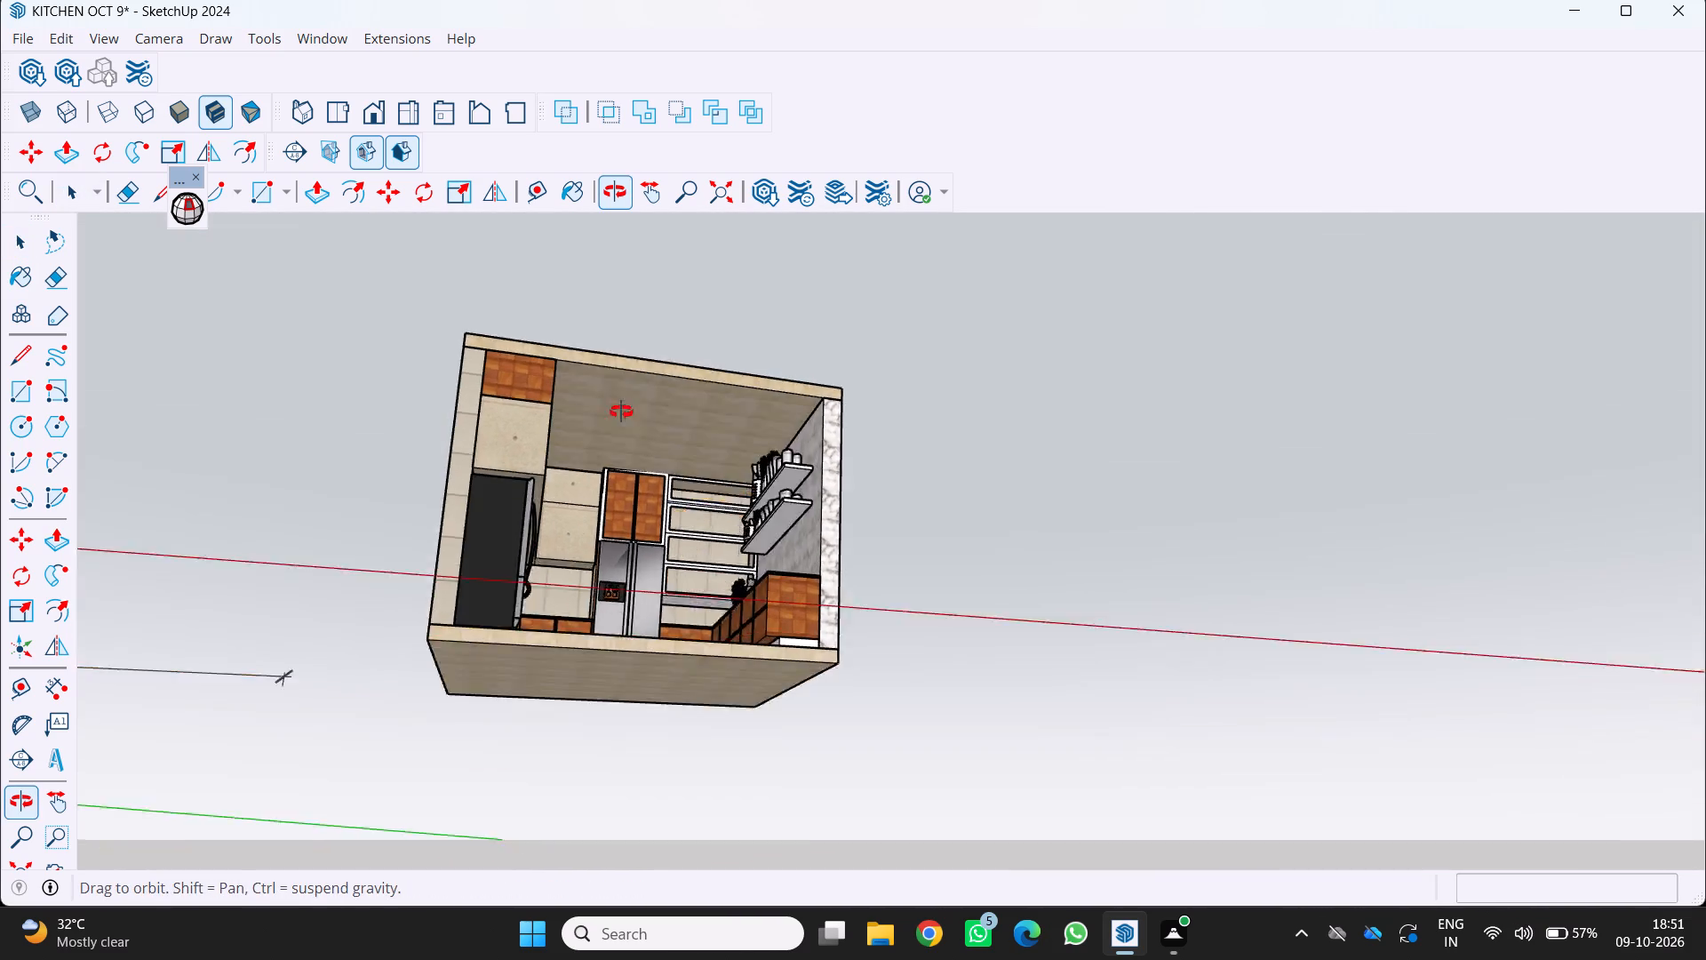
middle_drag(621, 412, 636, 340)
scroll(648, 346, up, 2)
middle_drag(658, 413, 689, 370)
scroll(689, 370, down, 1)
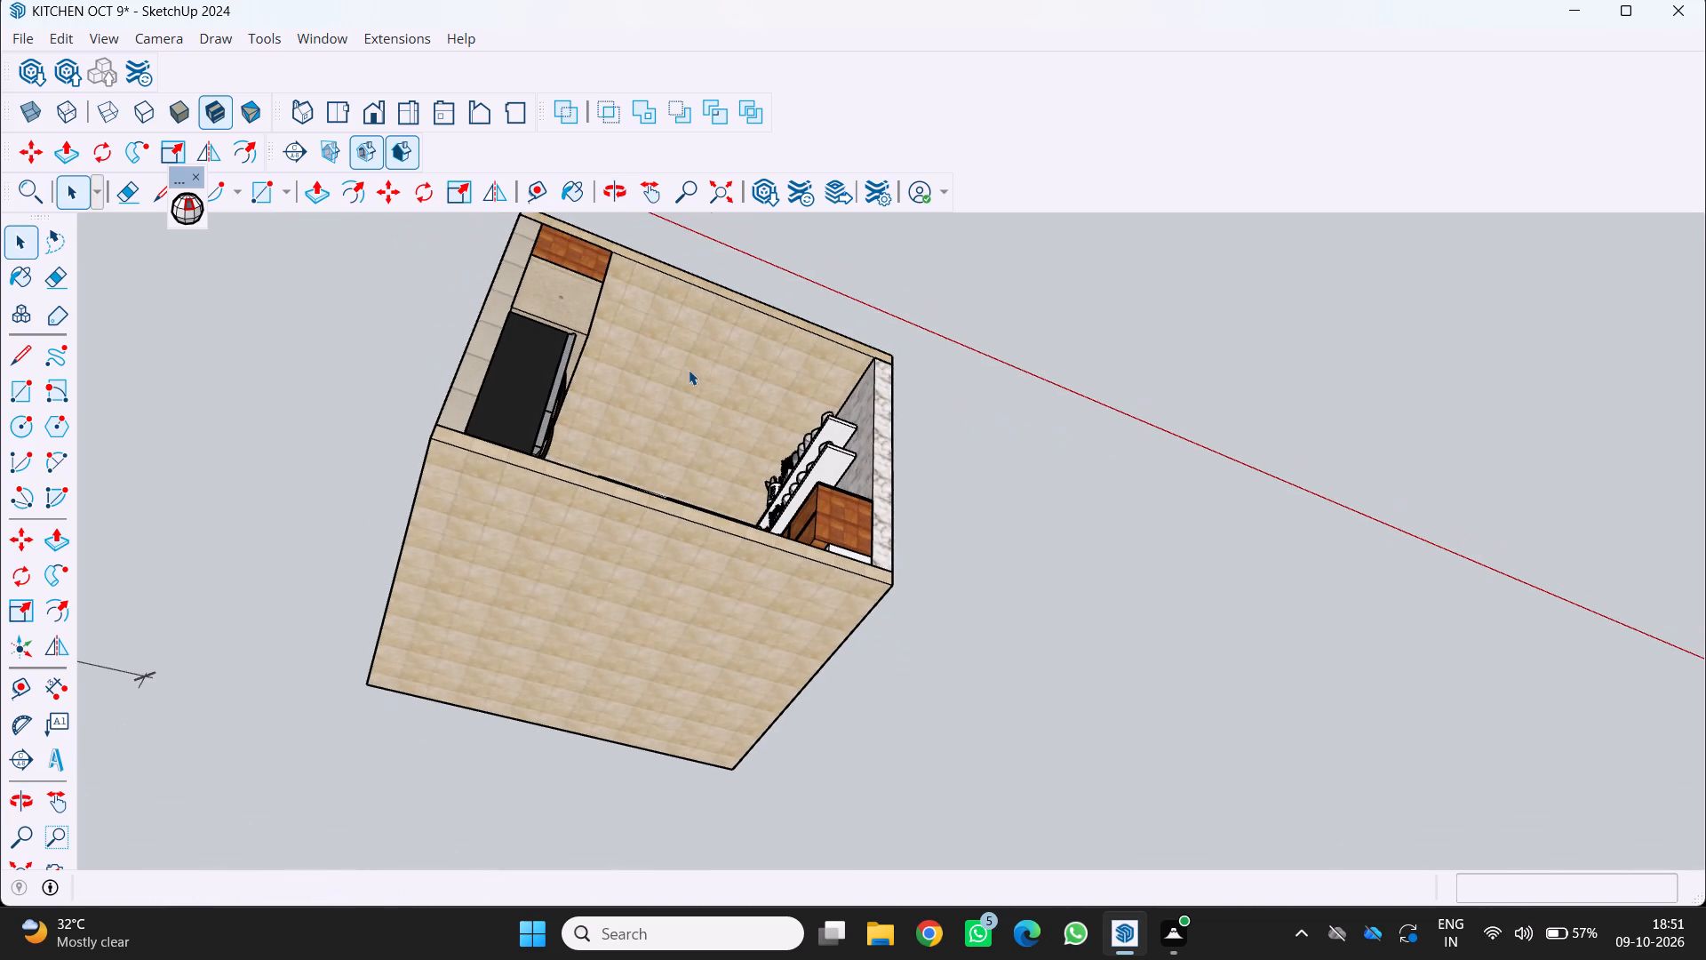
middle_drag(689, 370, 522, 398)
scroll(604, 397, down, 4)
middle_drag(583, 382, 581, 446)
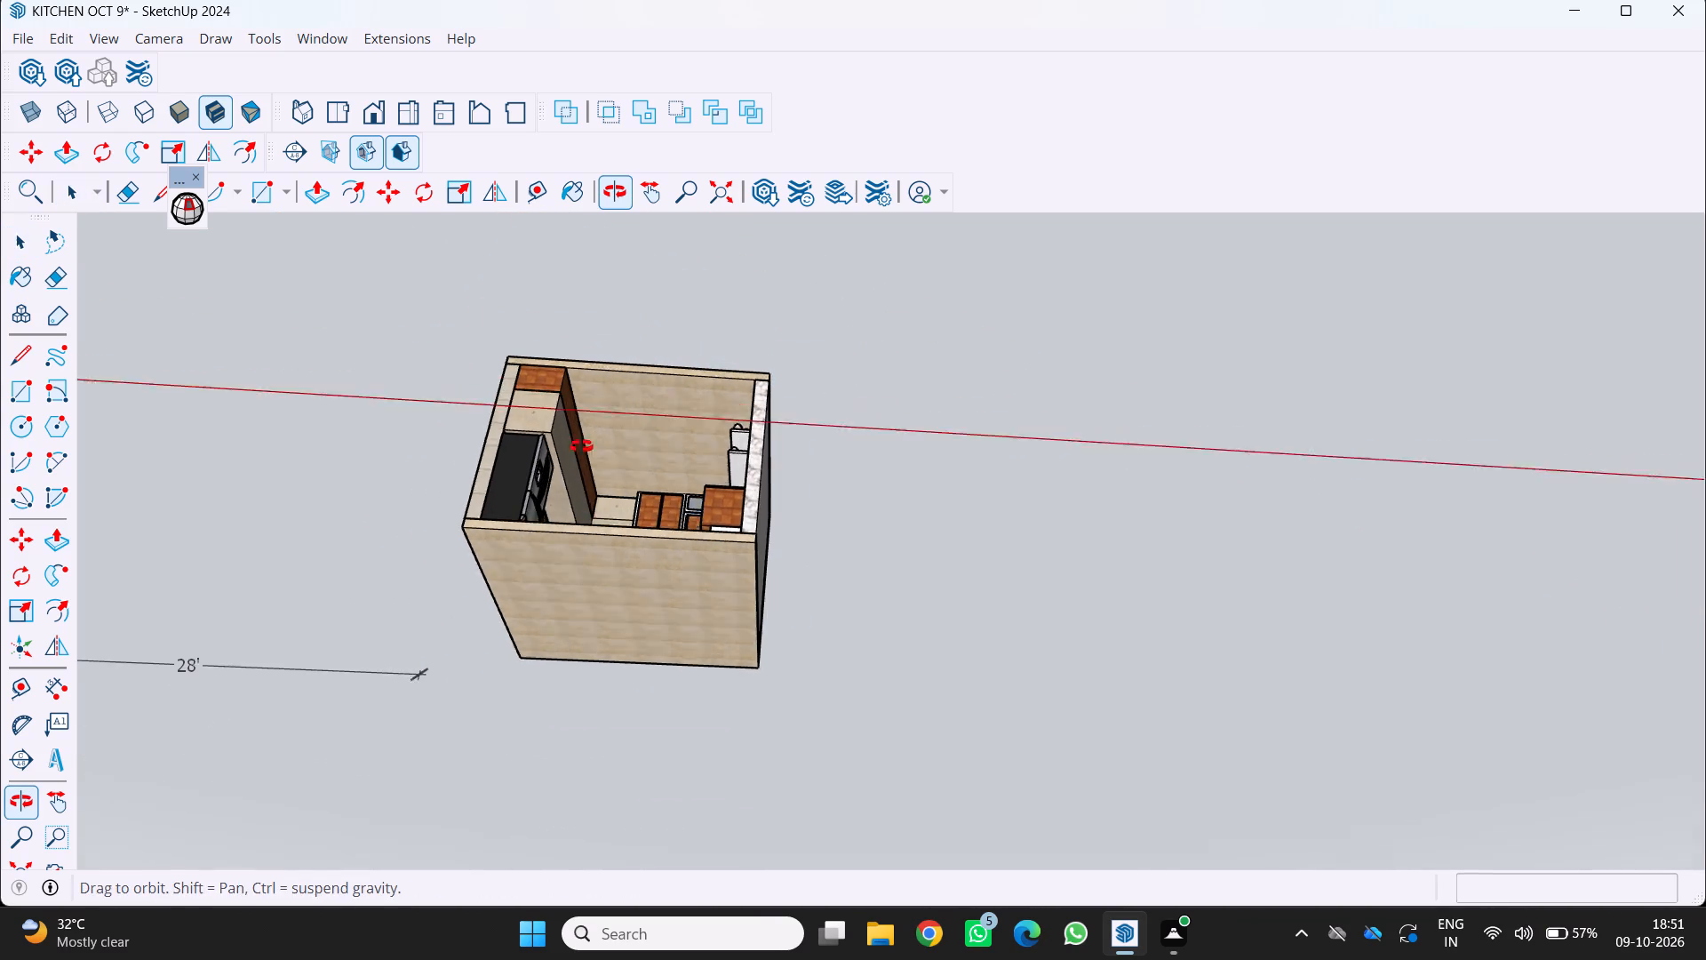
middle_drag(581, 446, 521, 657)
middle_drag(521, 509, 586, 572)
scroll(586, 571, down, 1)
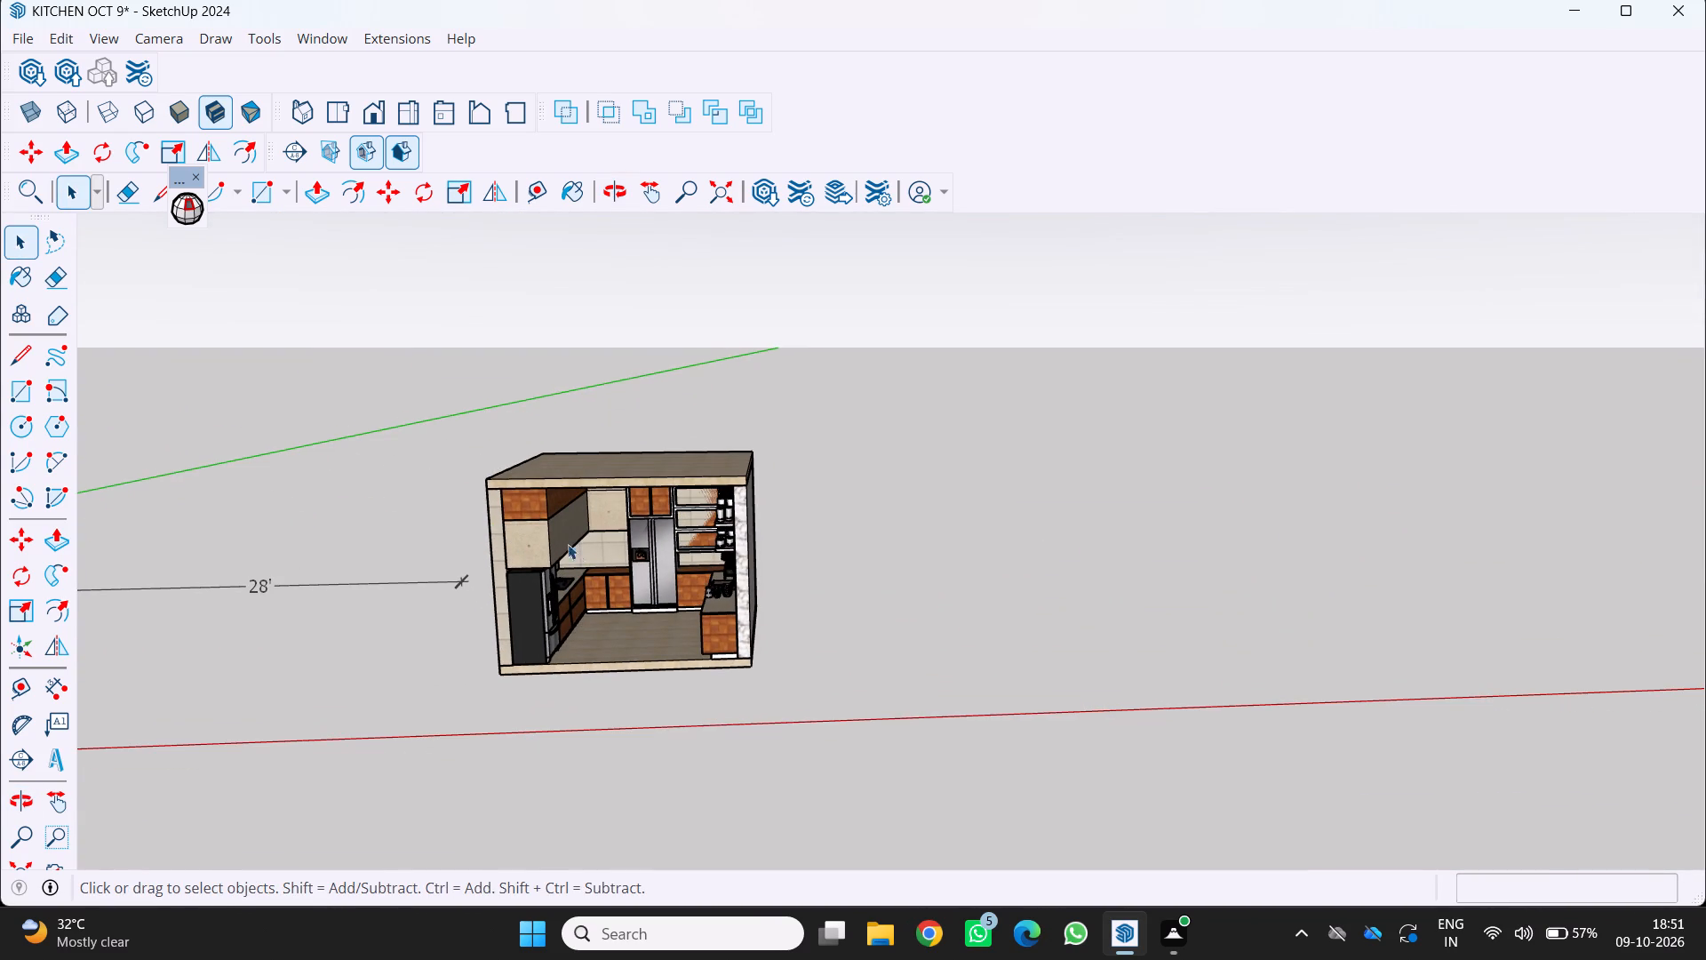
middle_drag(583, 560, 599, 594)
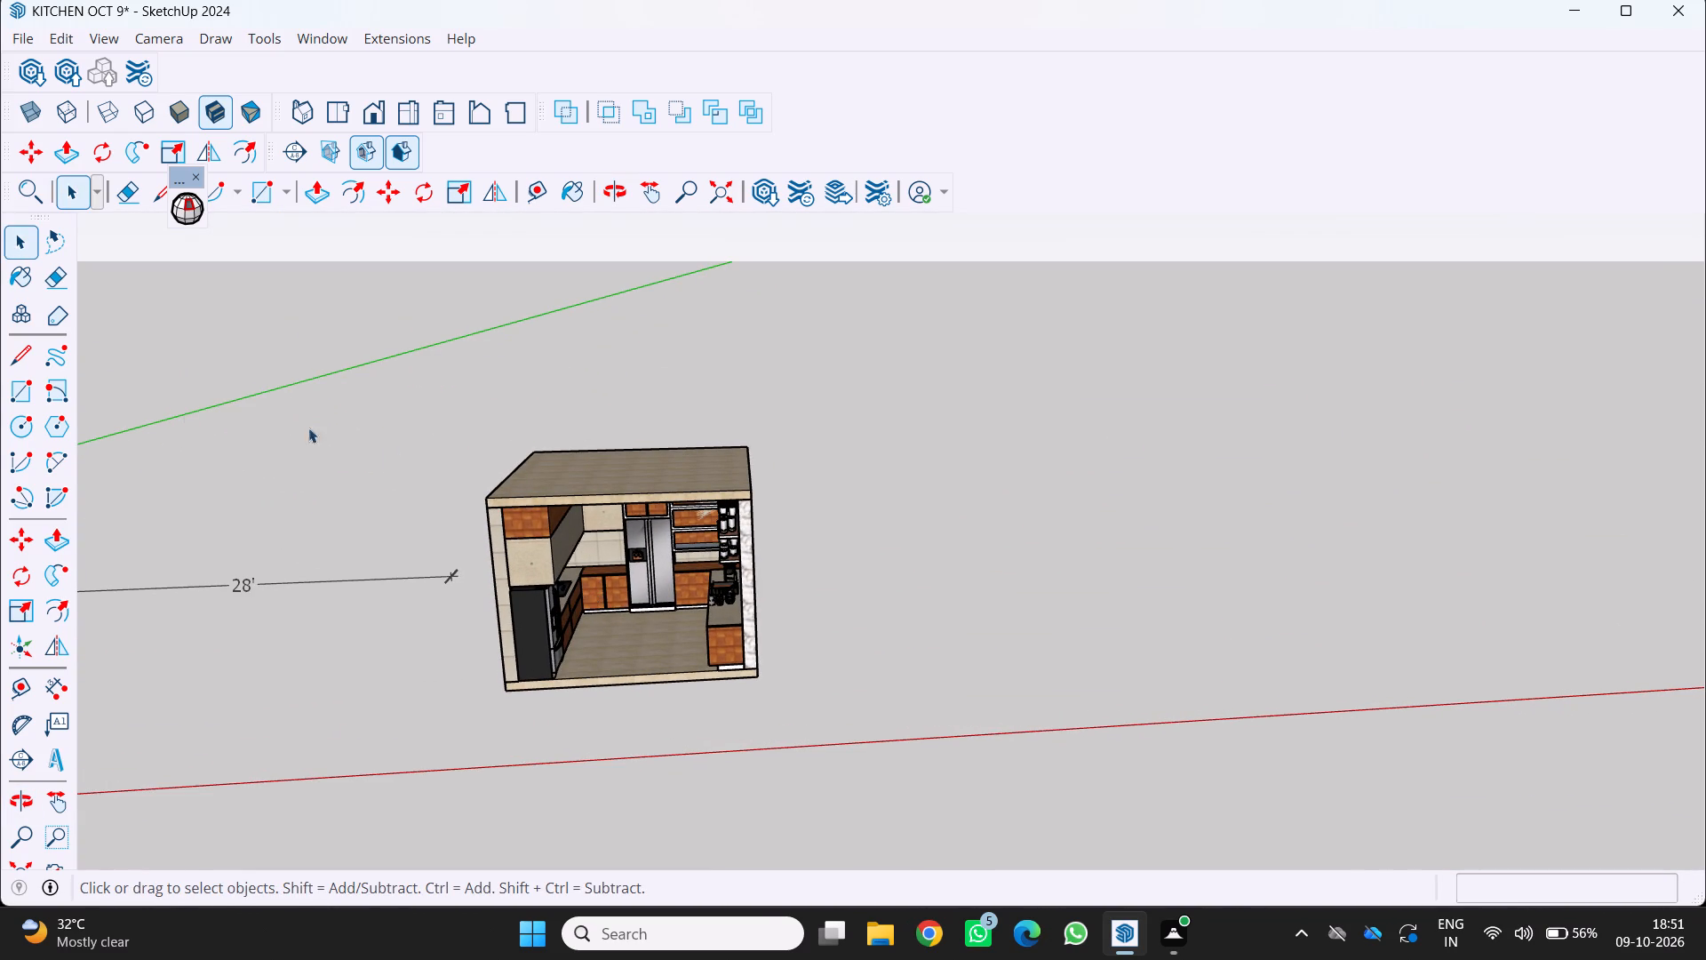
Draw a 10' by 10' rectangle on the ground outside the kitchen's sink-side wall.
click(24, 396)
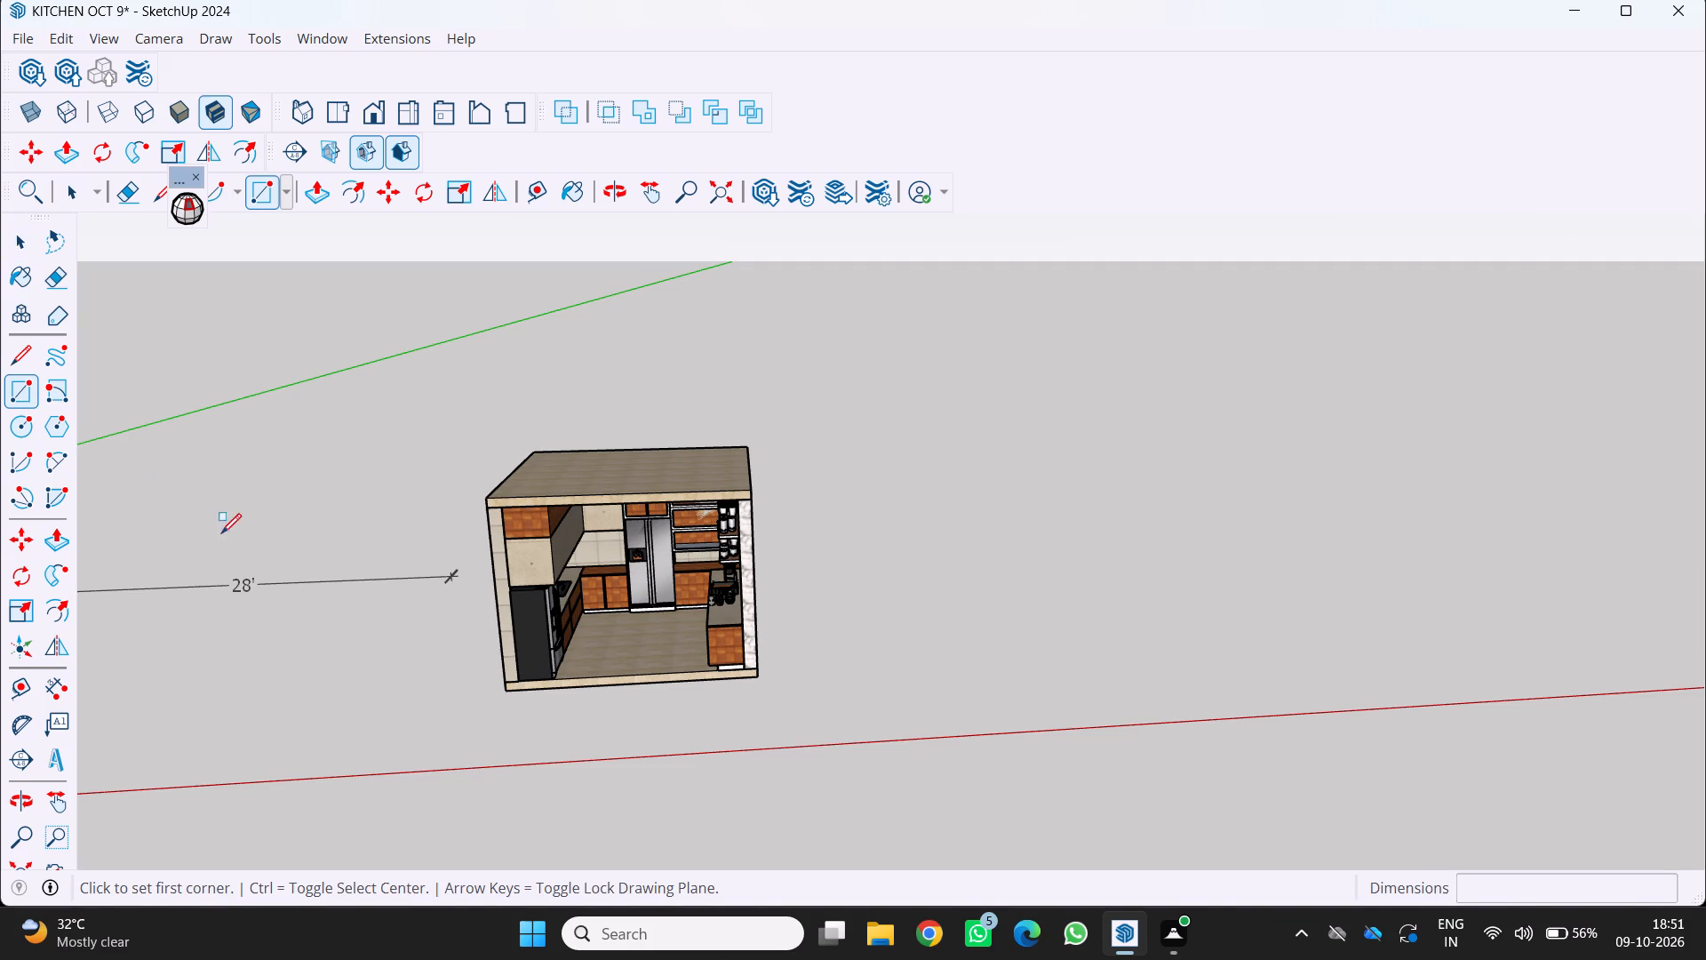
scroll(321, 599, down, 6)
middle_drag(698, 668, 691, 669)
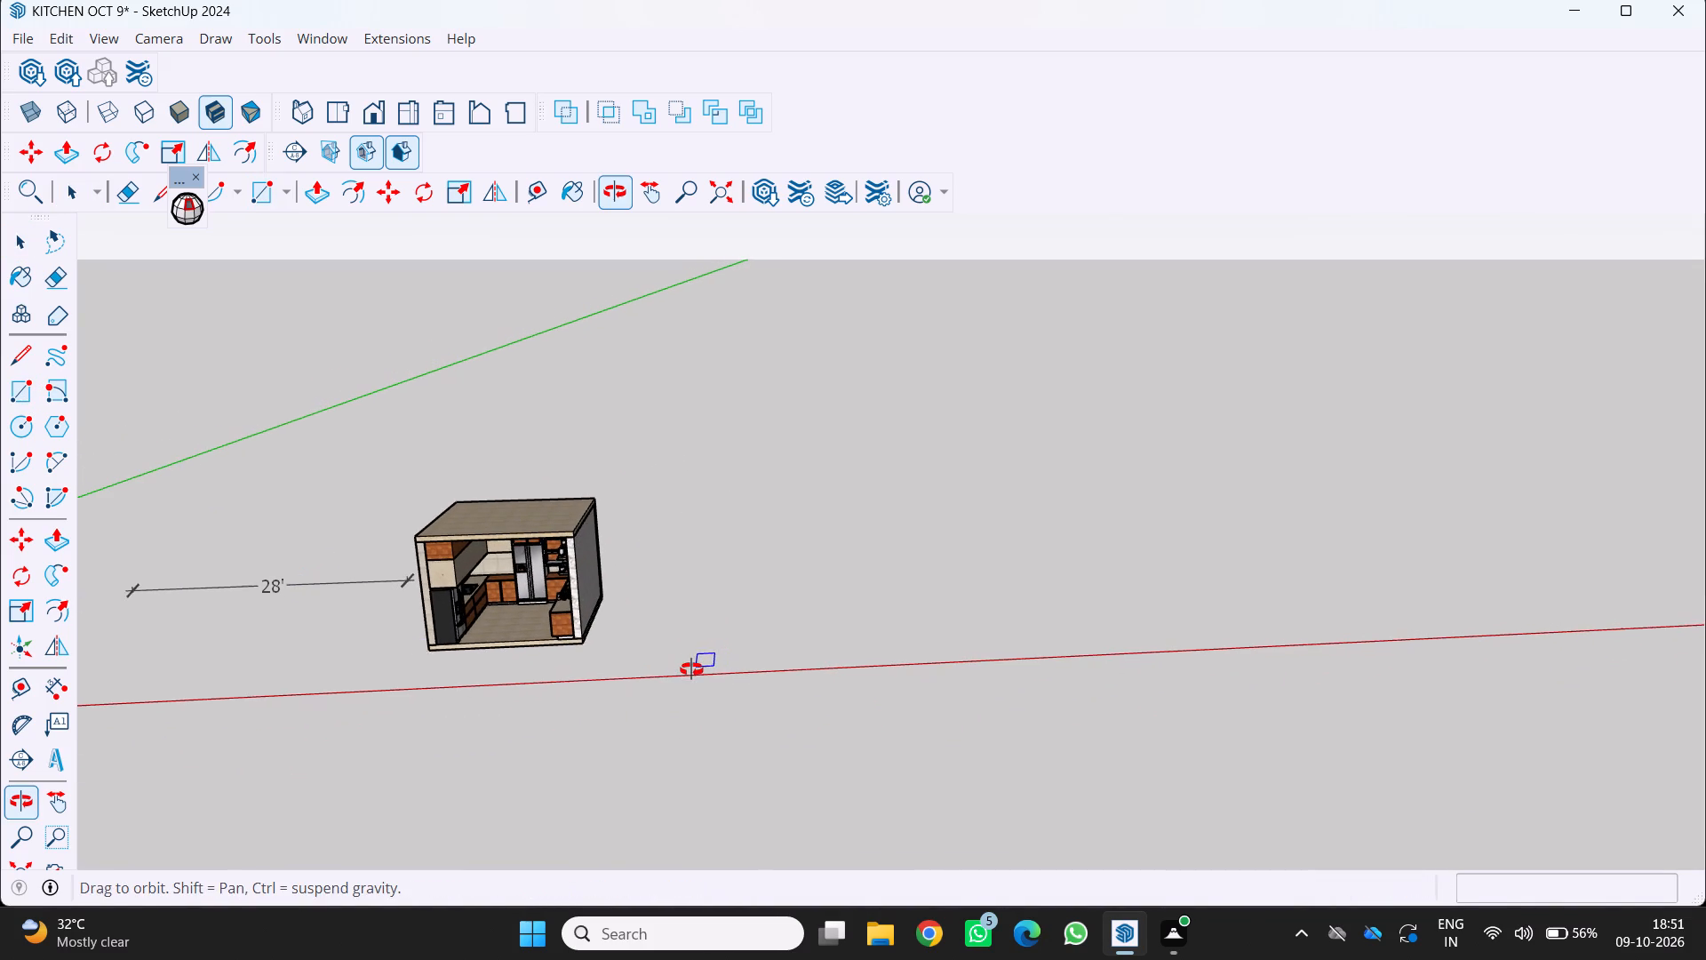
middle_drag(691, 669, 690, 669)
click(712, 623)
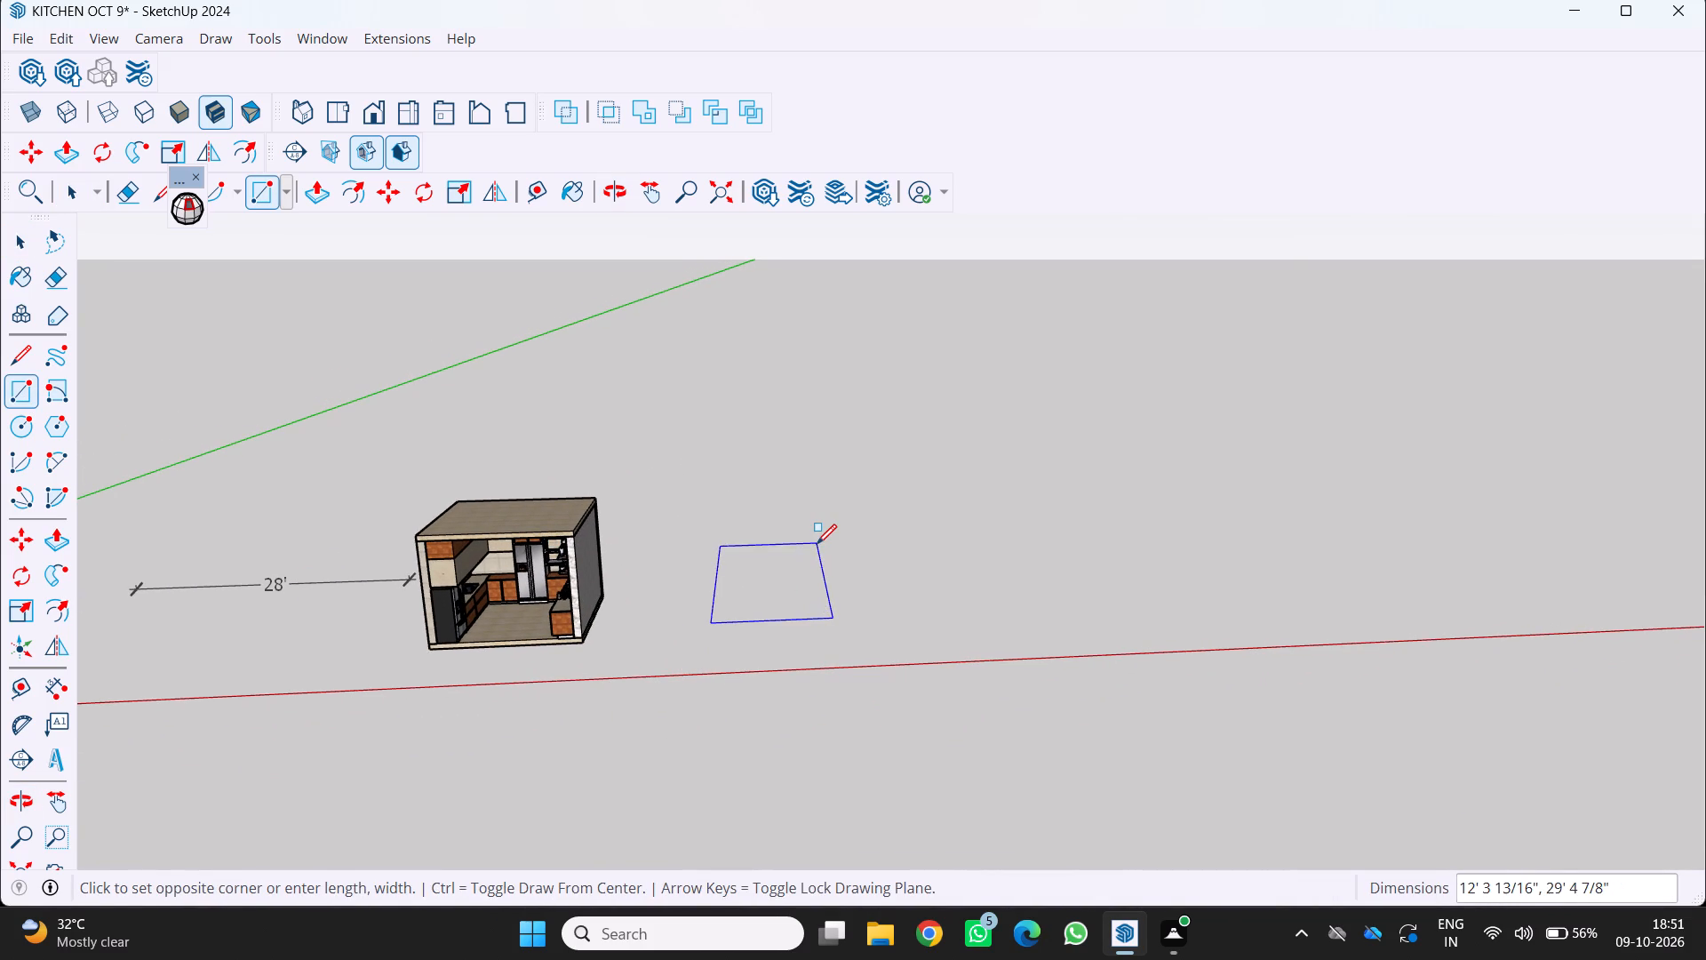
text(10',10')
key(Return)
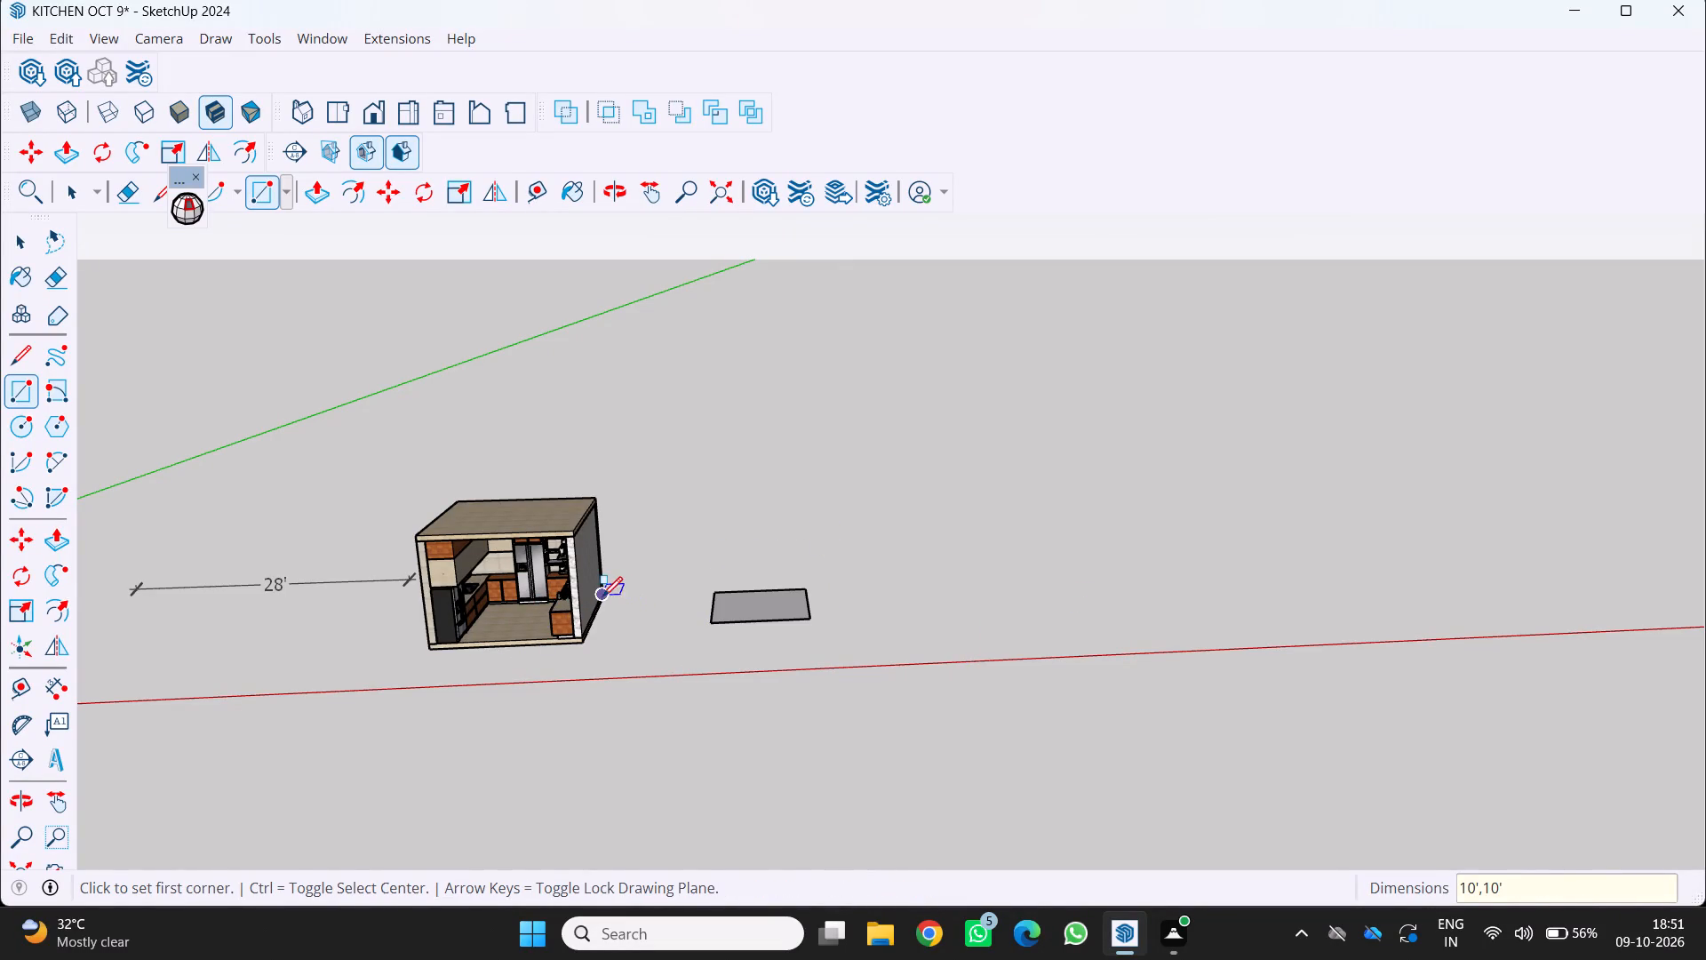
Extrude the new ground rectangle upward 6" into a slab.
scroll(711, 605, up, 2)
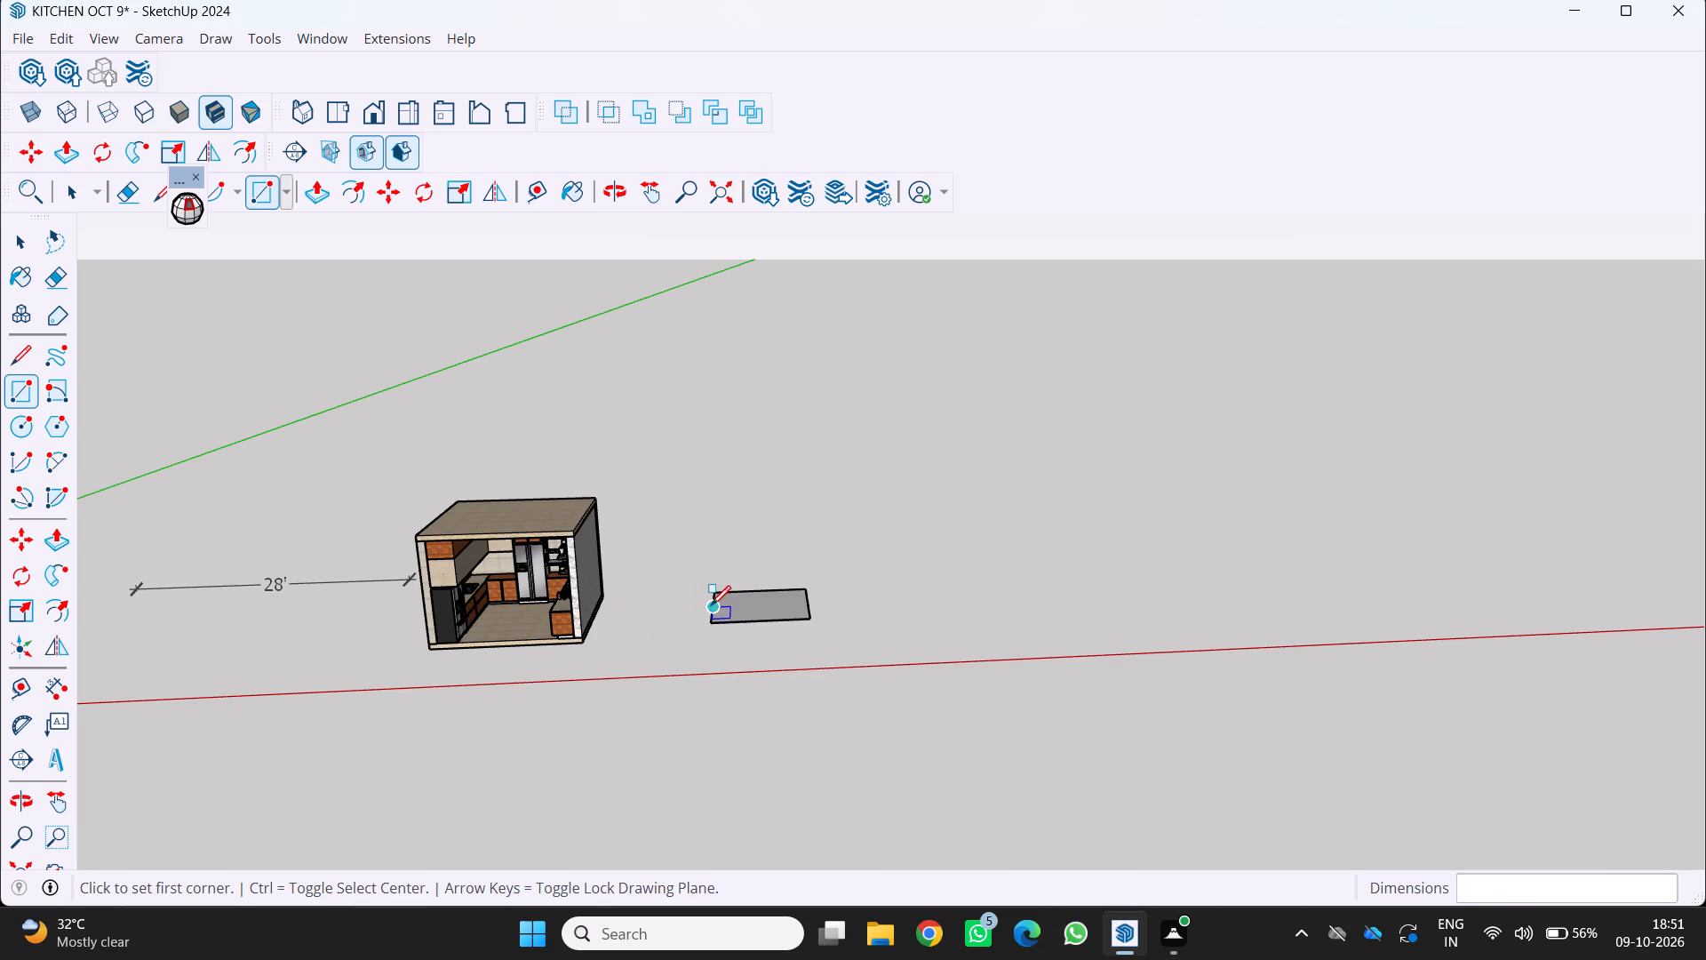
scroll(711, 605, up, 5)
key(p)
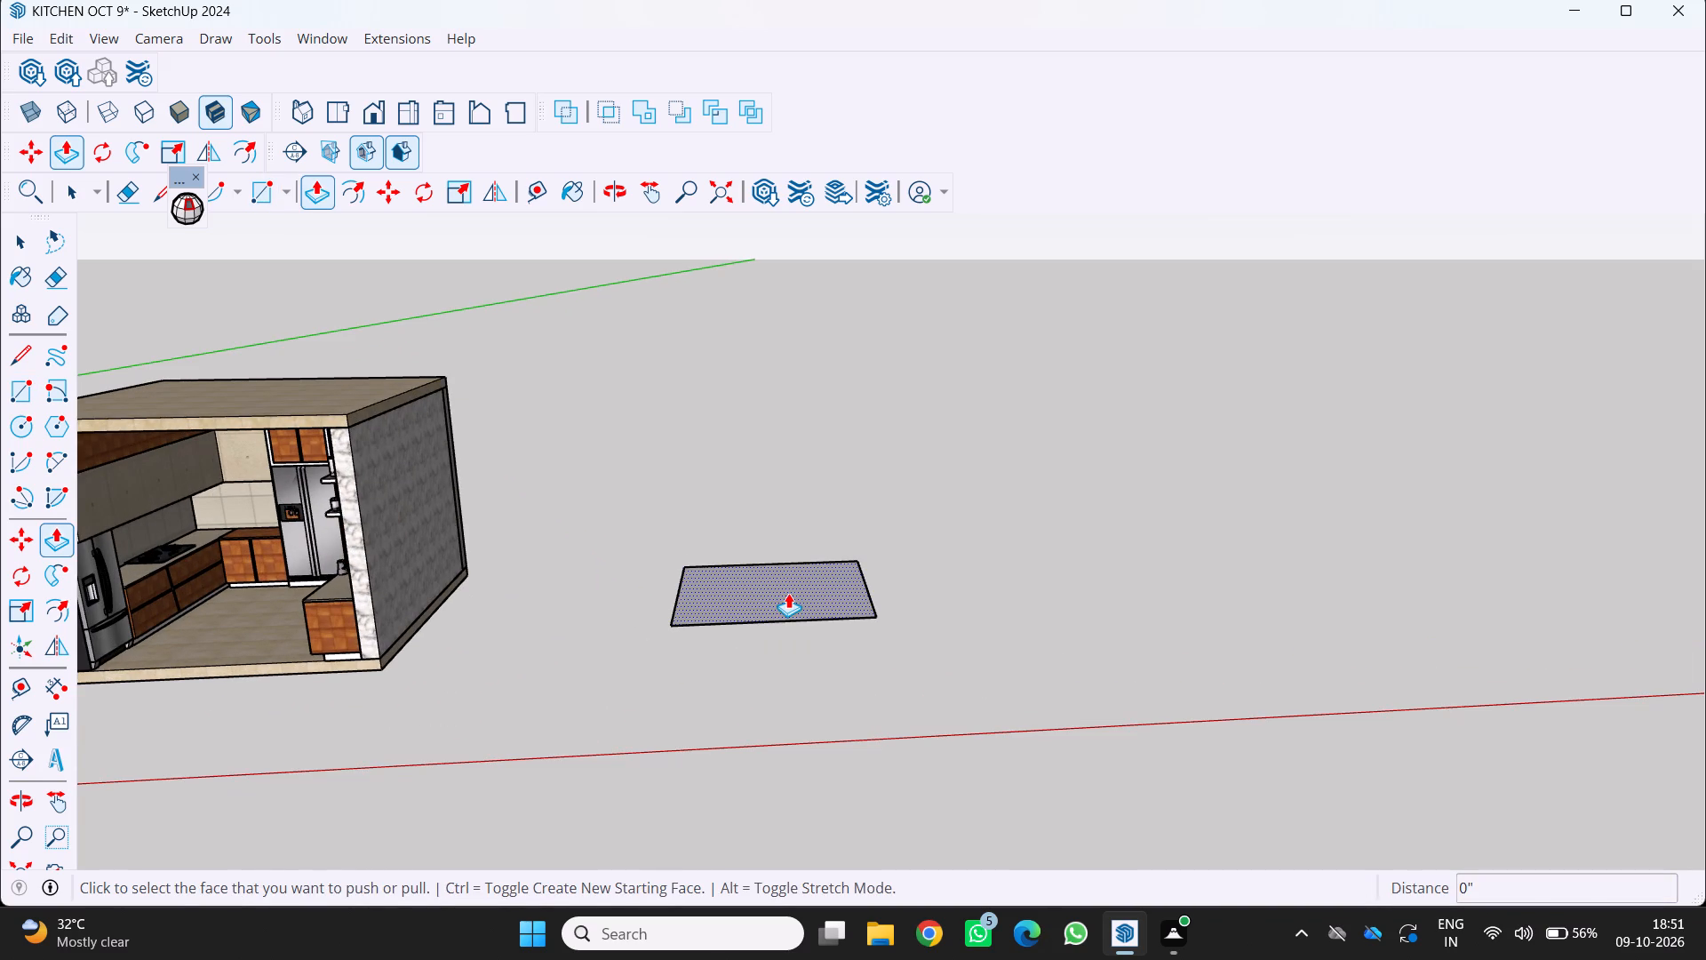
click(788, 593)
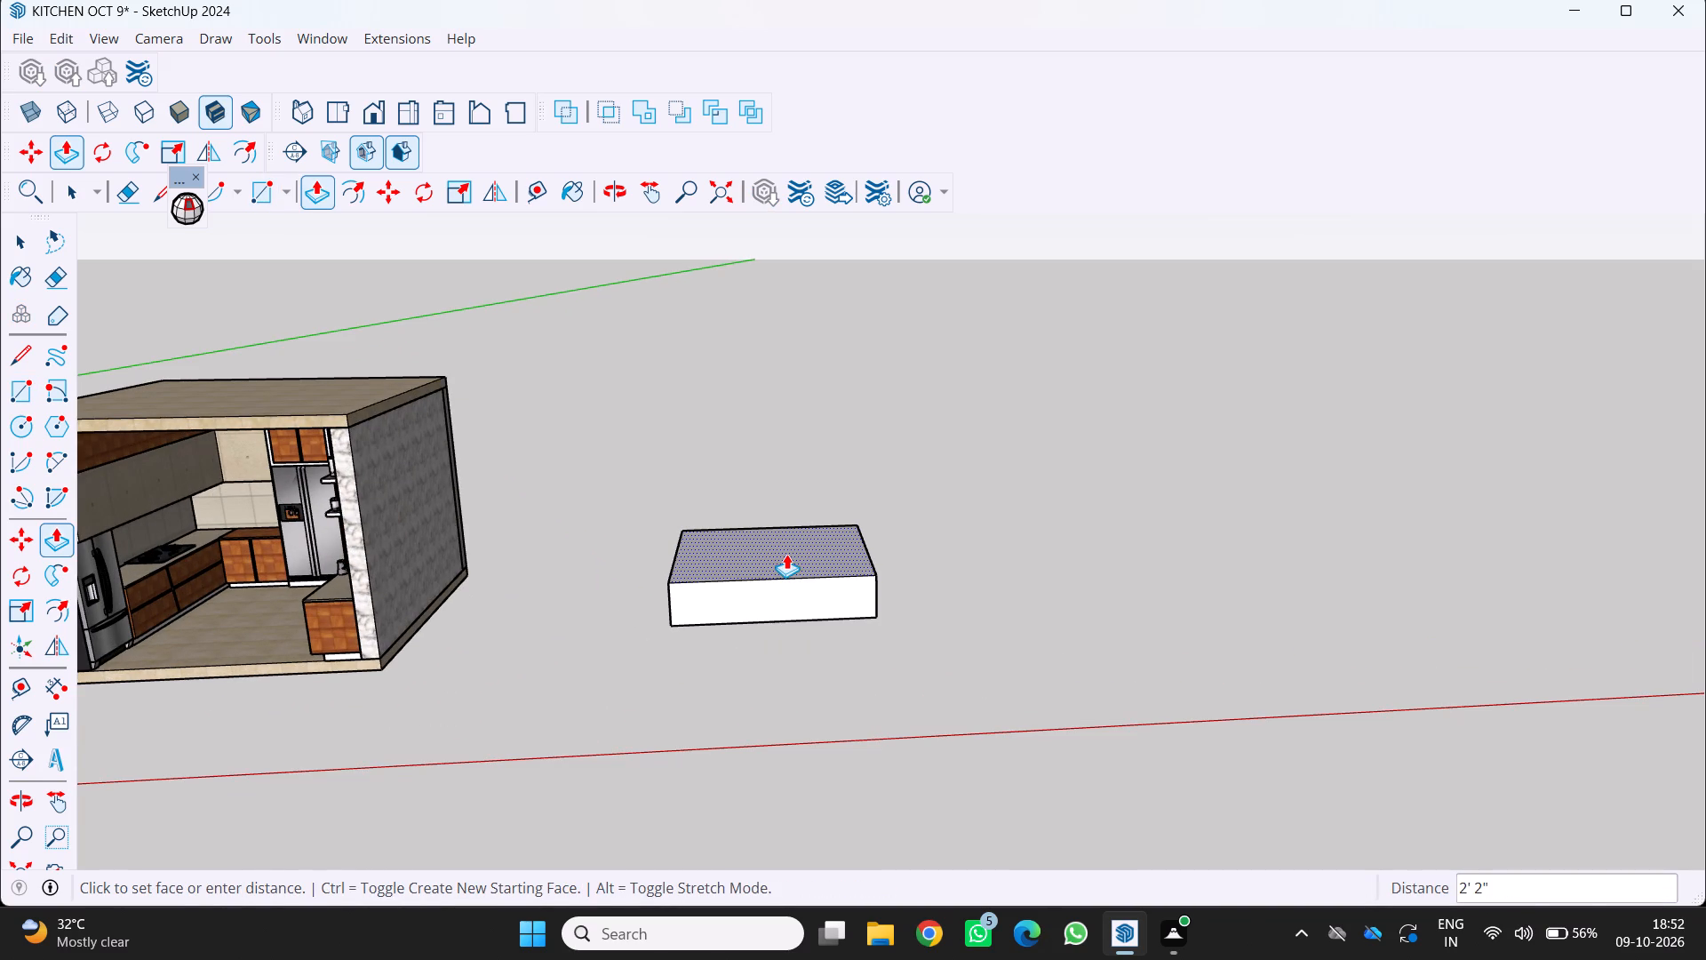
key(6)
key(Return)
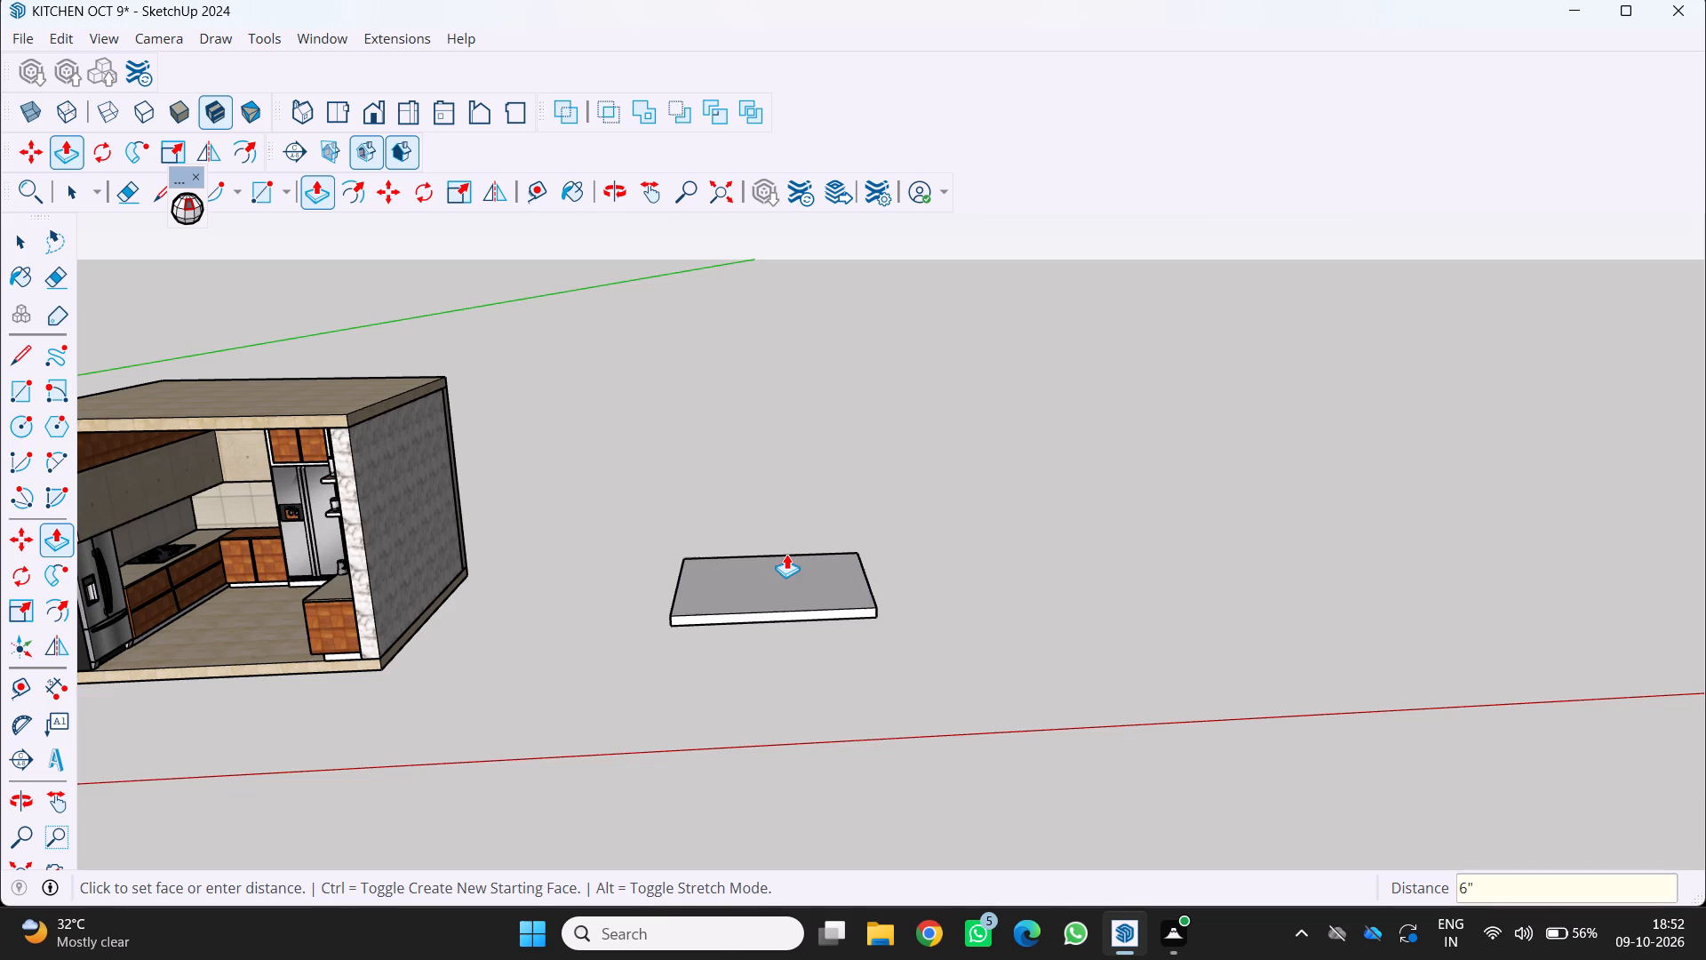
click(789, 691)
key(space)
click(786, 677)
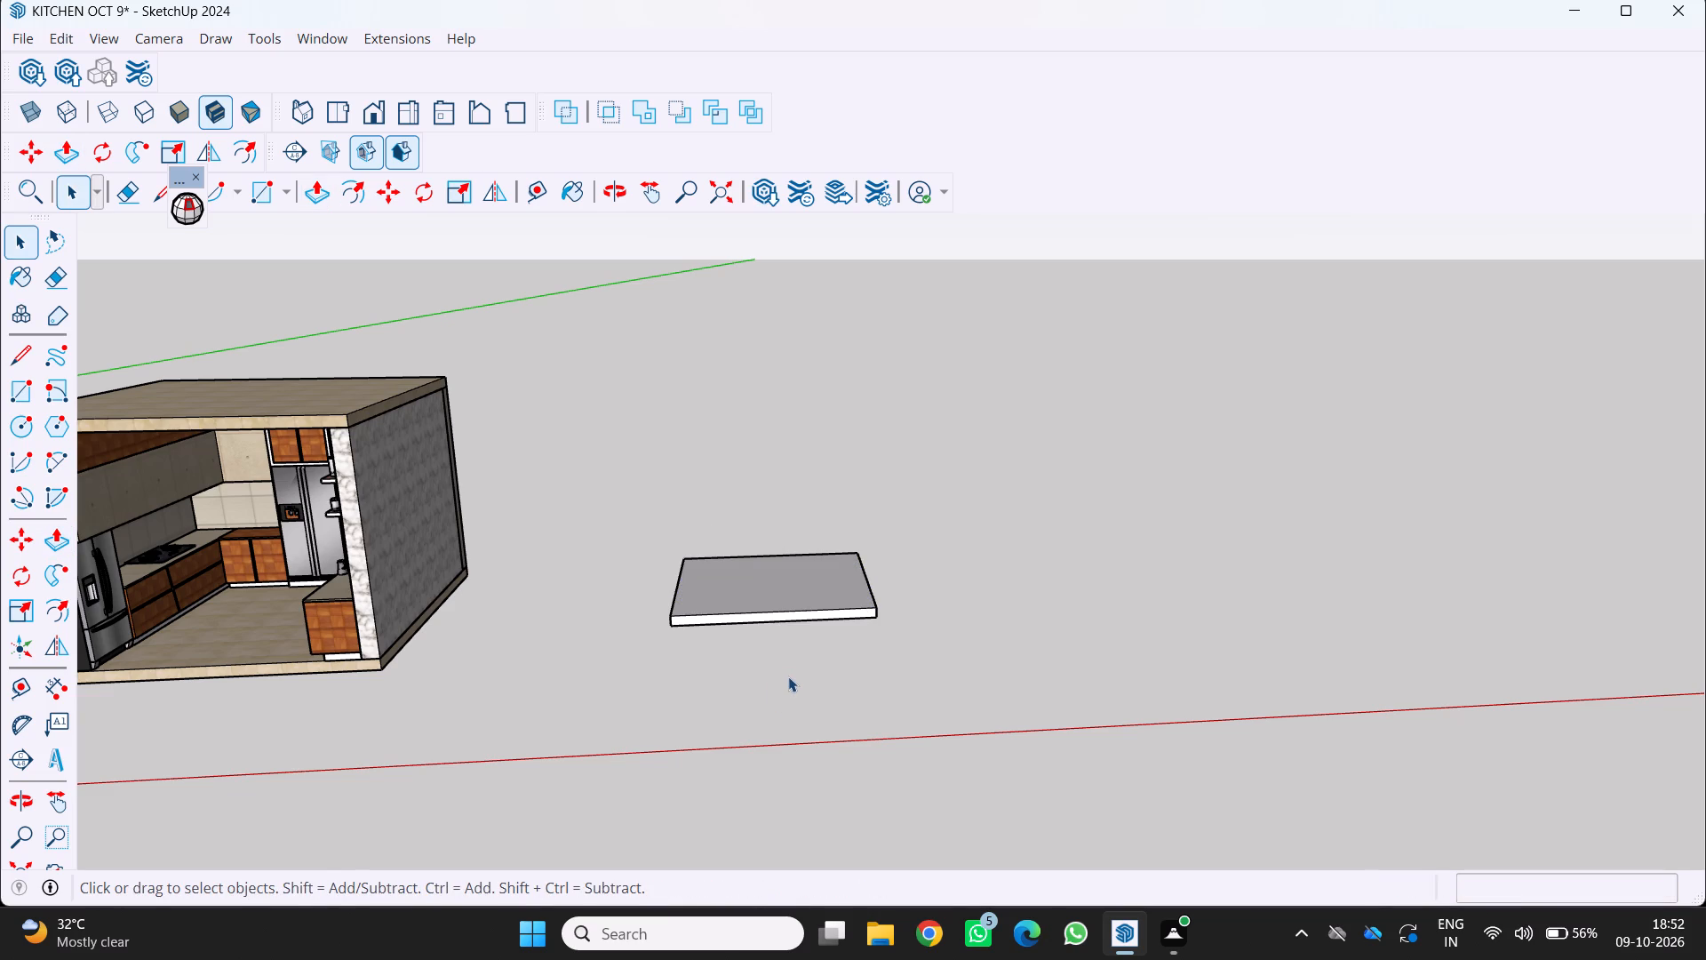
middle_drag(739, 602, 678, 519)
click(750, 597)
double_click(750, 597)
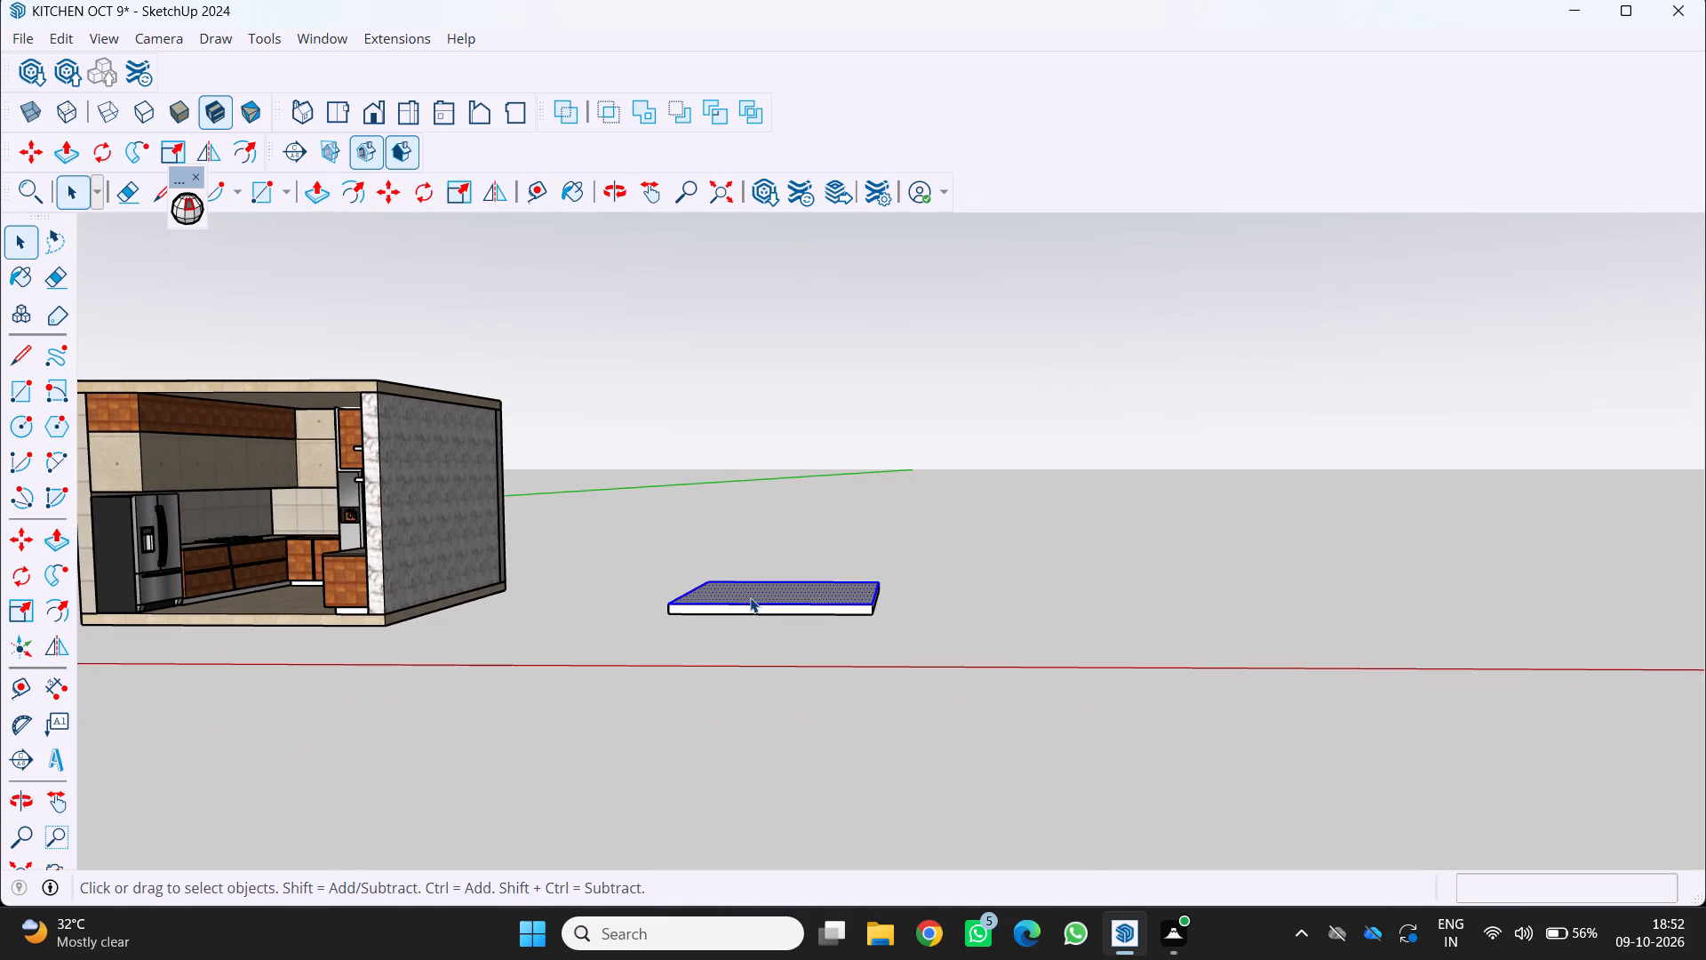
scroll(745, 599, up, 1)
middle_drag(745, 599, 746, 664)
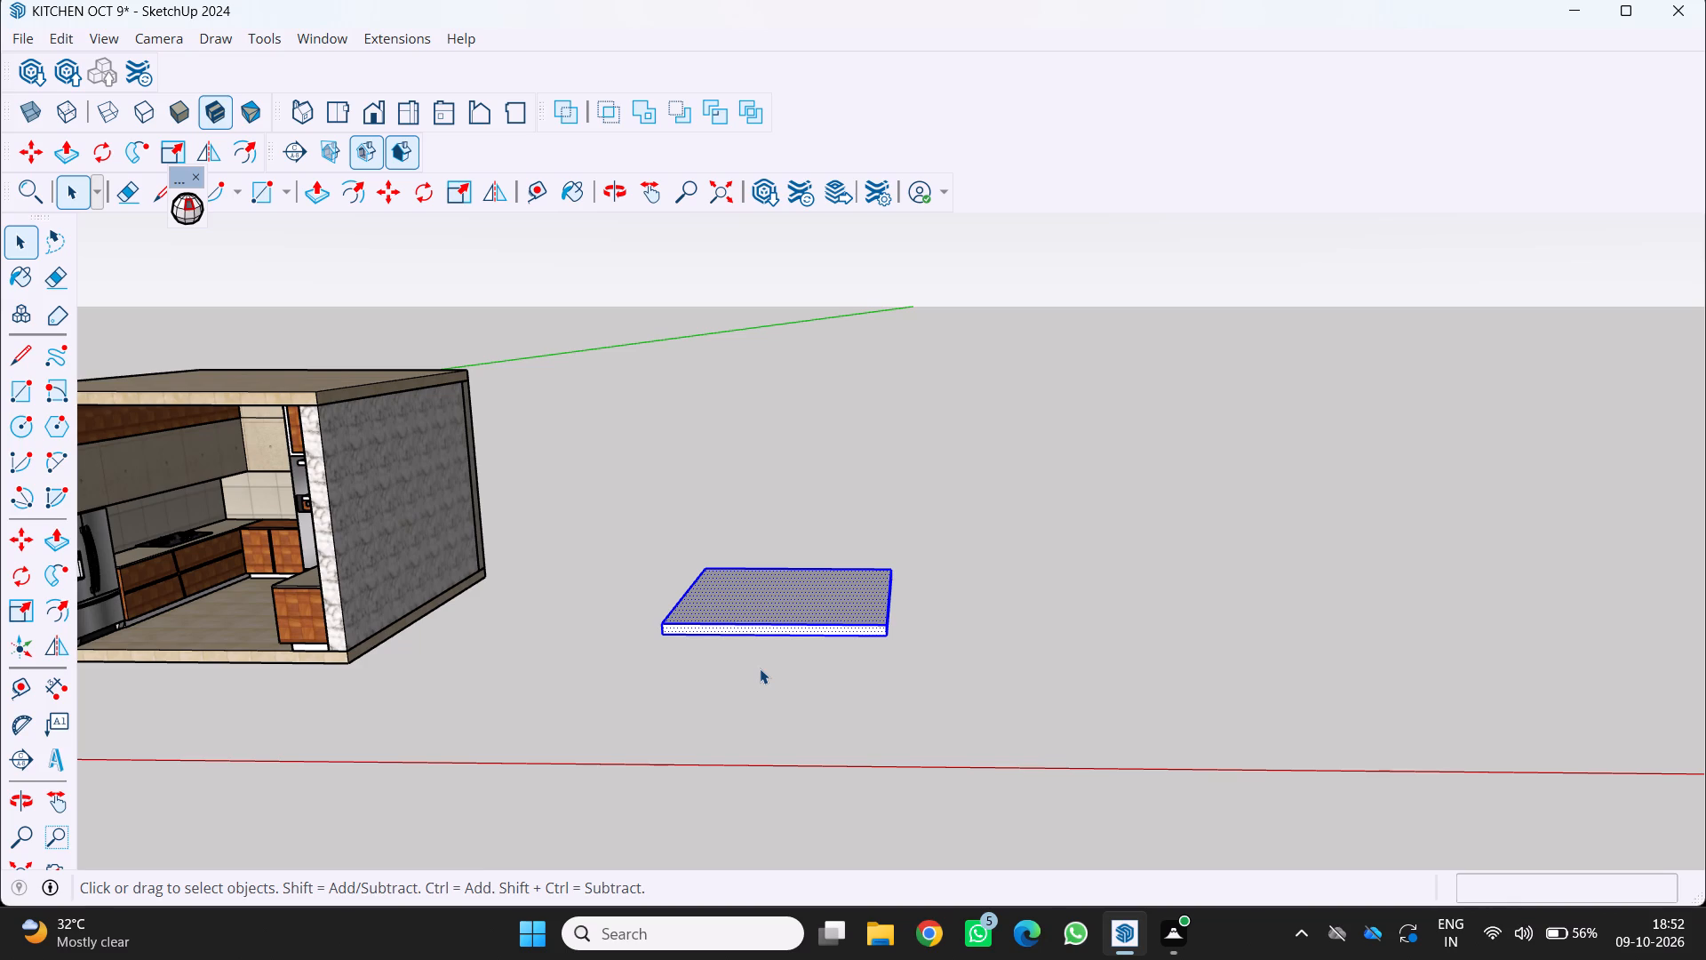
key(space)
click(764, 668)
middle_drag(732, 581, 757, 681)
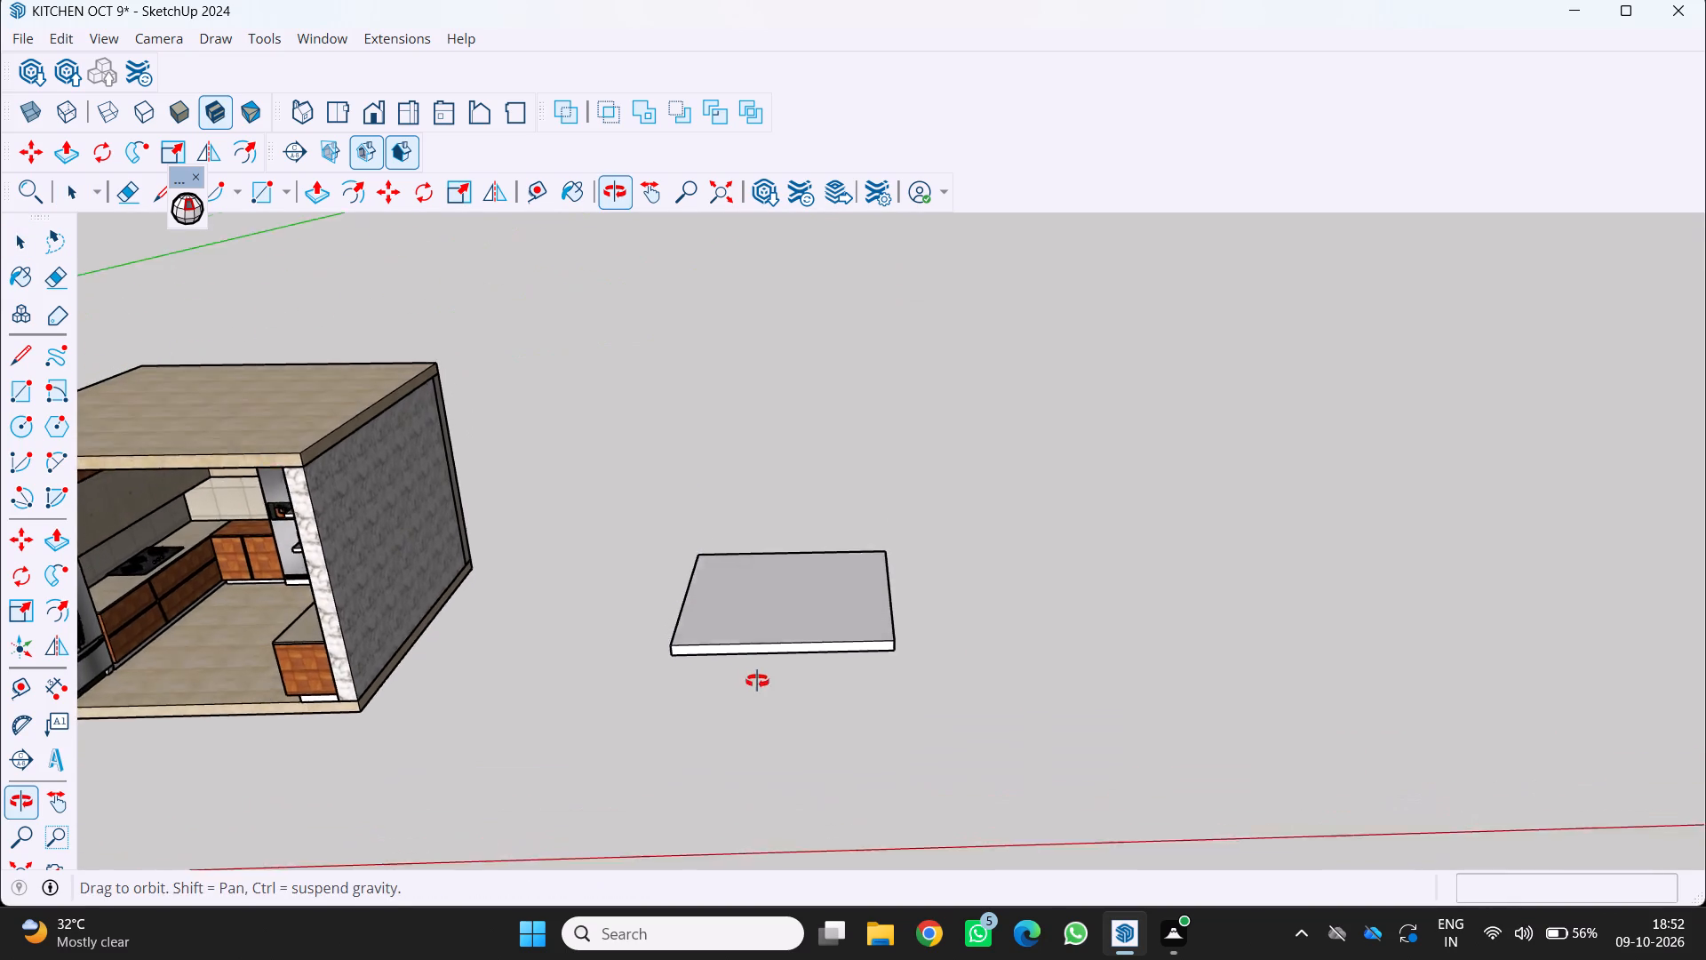
Copy the new 10' by 10' slab about 11' 7 1/2" along the red axis, away from the kitchen.
middle_drag(757, 681, 755, 688)
scroll(724, 567, down, 1)
middle_drag(724, 567, 713, 534)
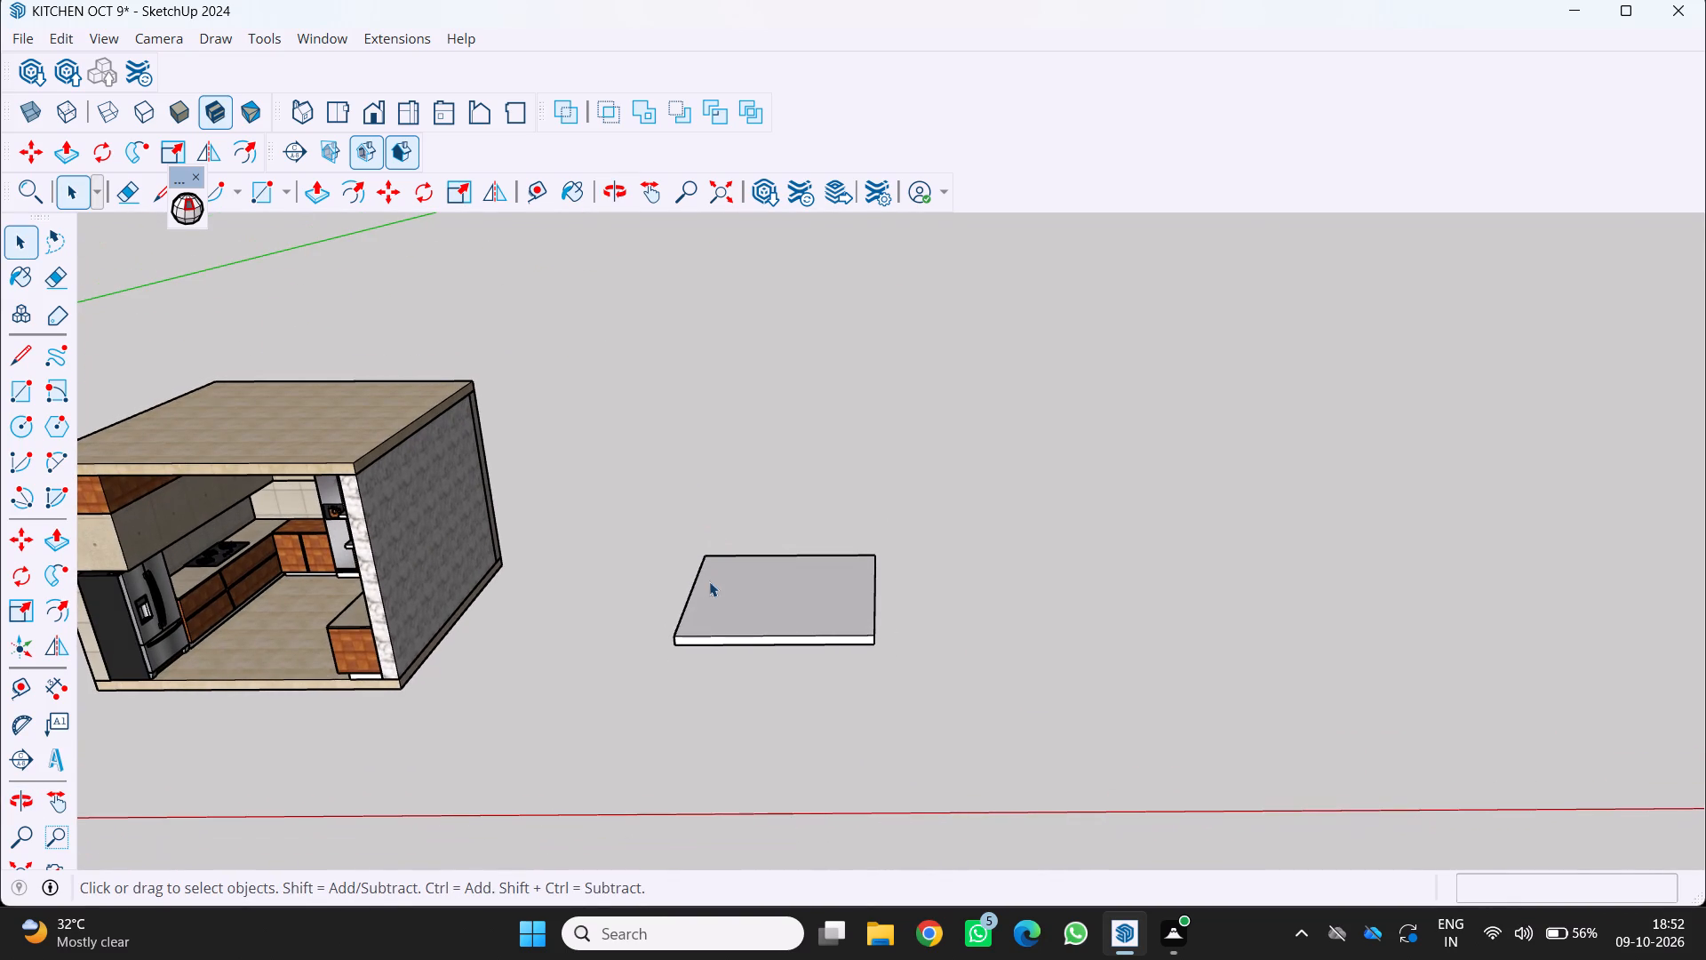
triple_click(751, 617)
key(m)
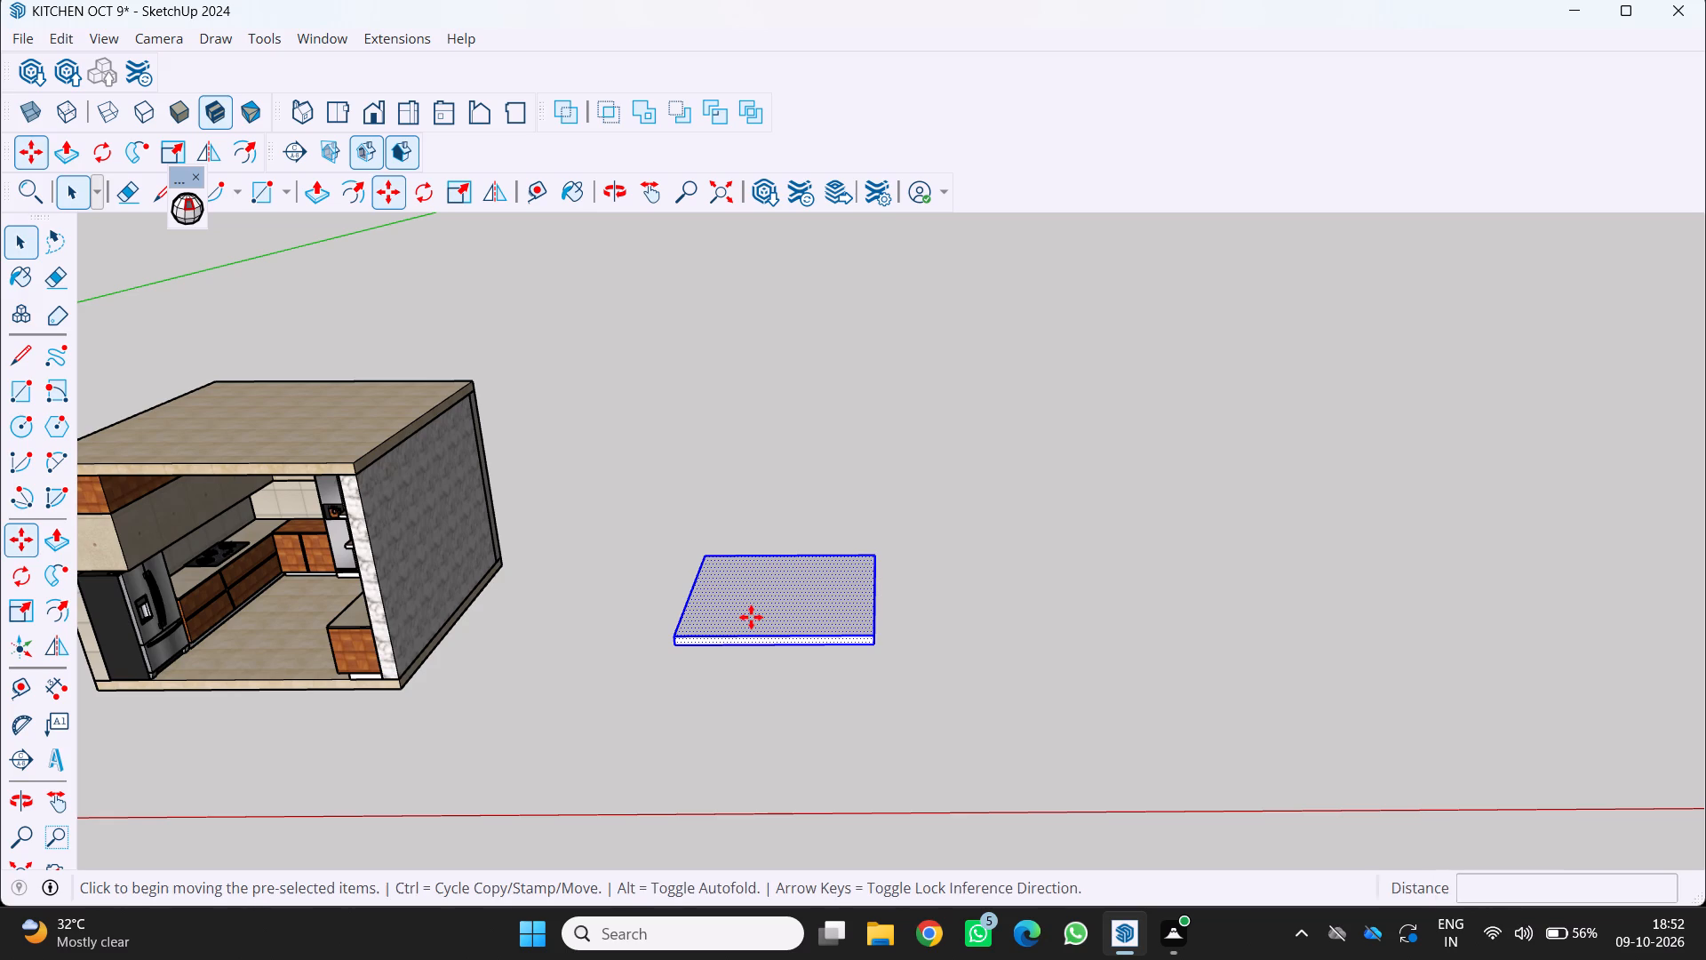
click(874, 645)
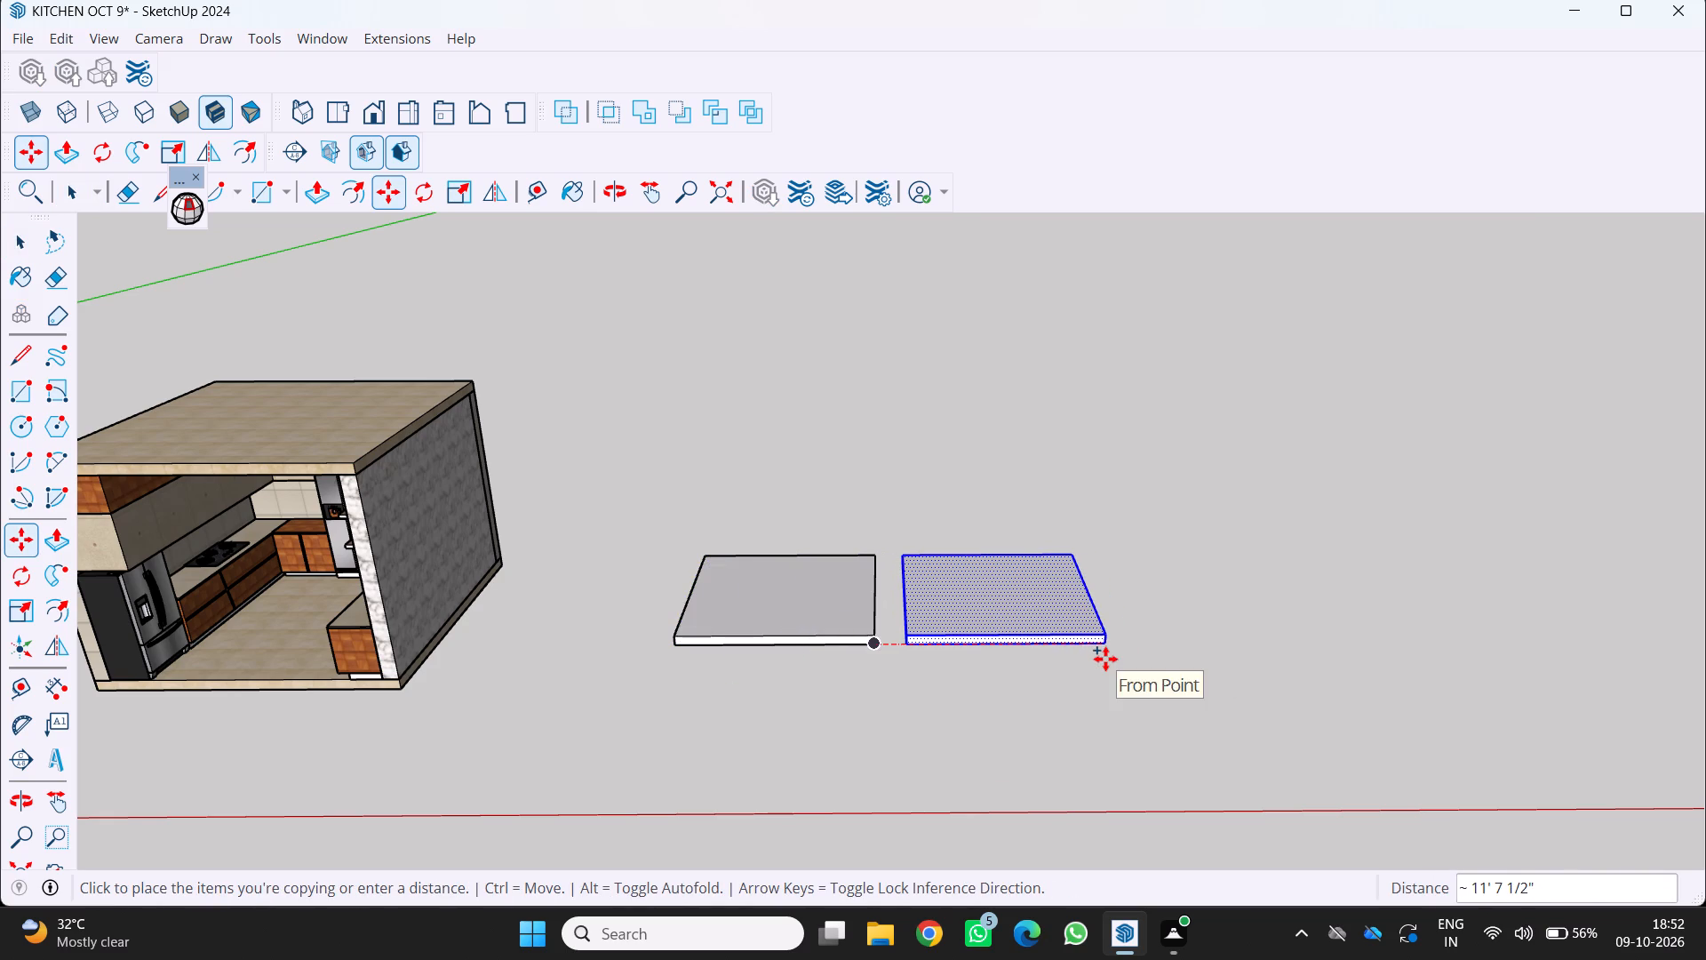
click(1105, 660)
key(space)
key(space)
Examine the two slabs beside the kitchen from ground level and from above.
middle_drag(971, 613, 918, 712)
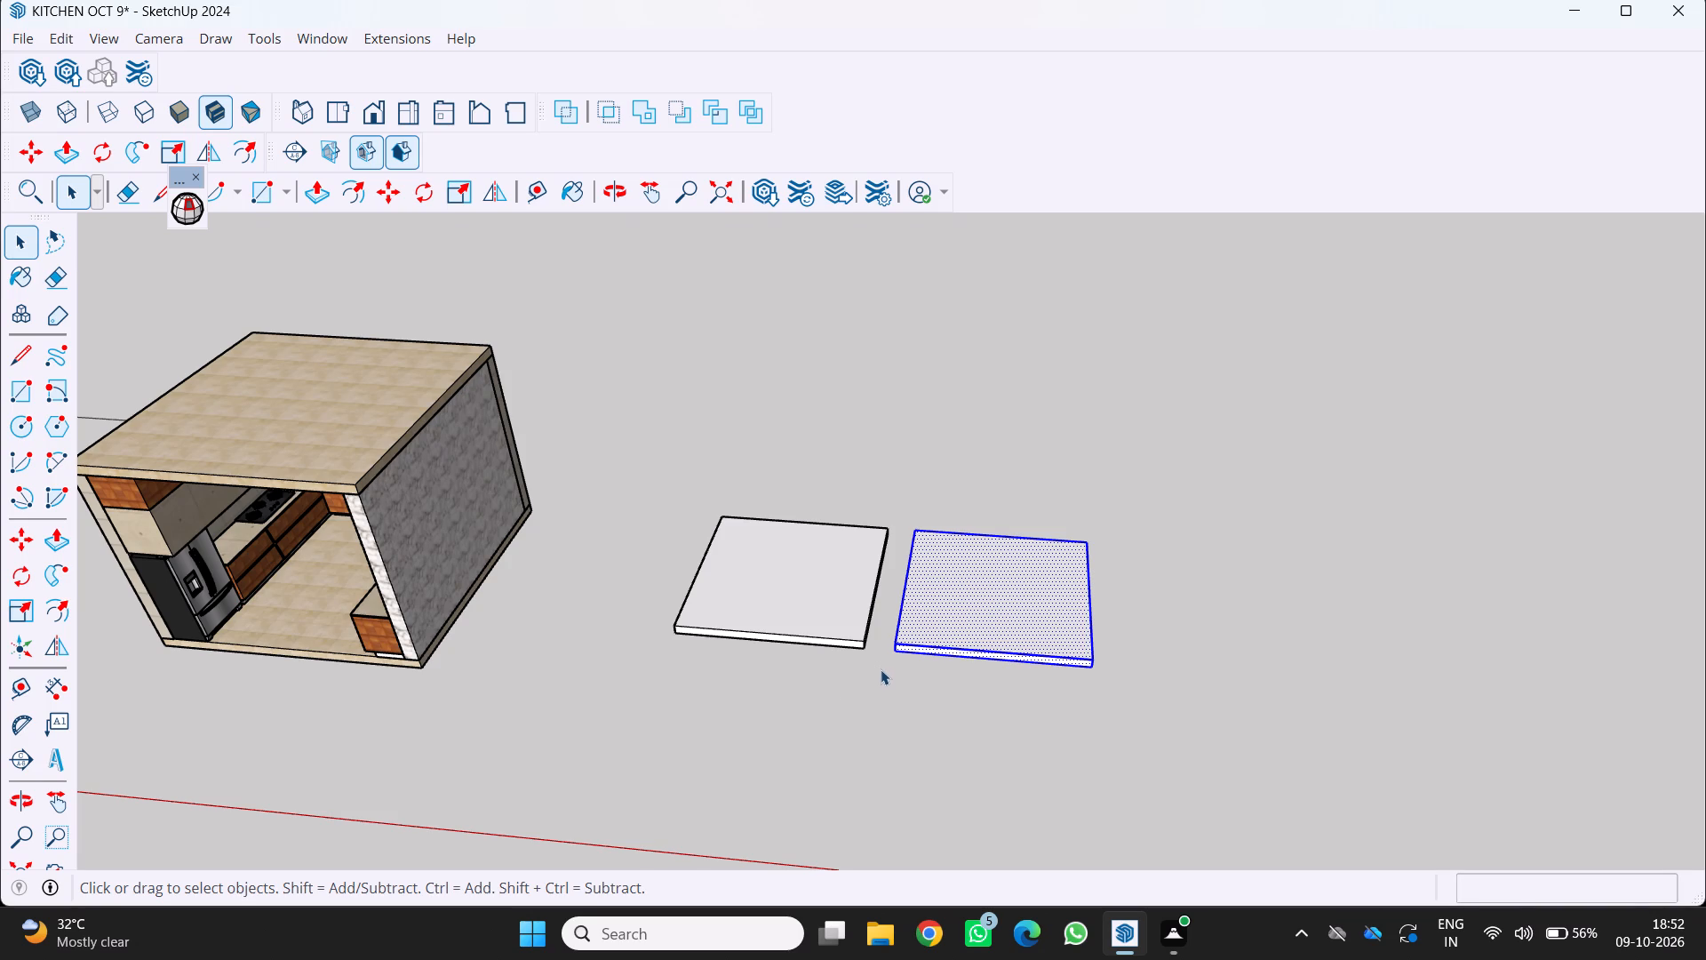
middle_drag(903, 628, 929, 442)
middle_drag(801, 665, 824, 588)
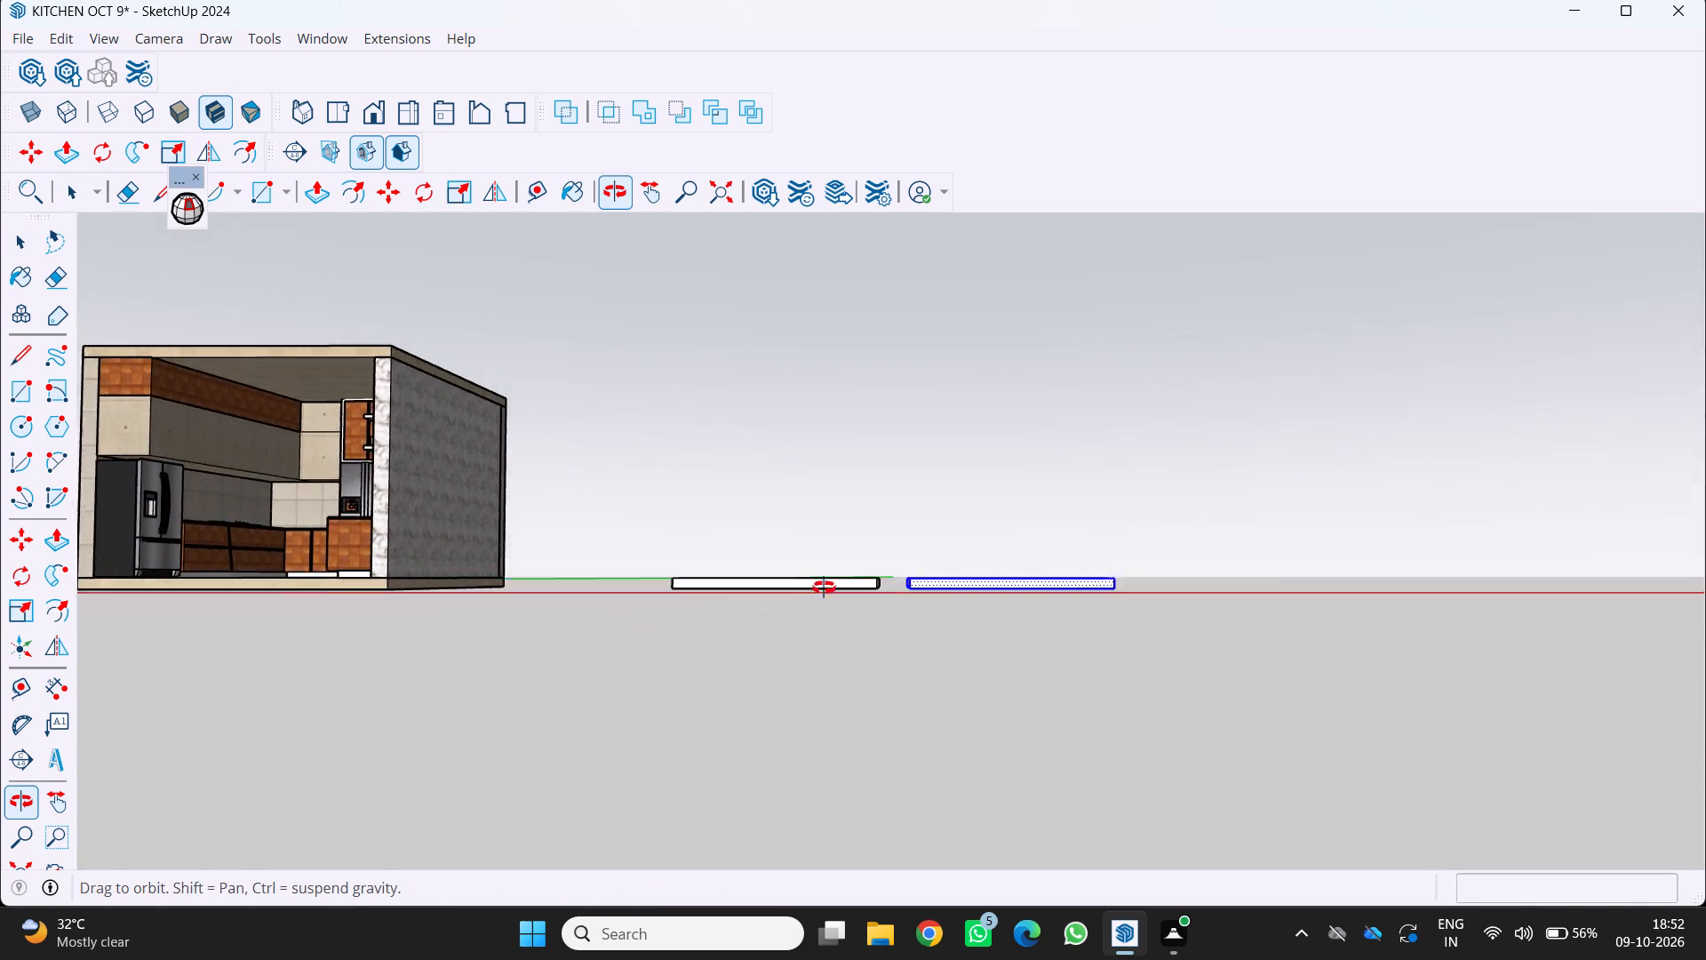
middle_drag(824, 588, 830, 603)
middle_drag(801, 552, 817, 584)
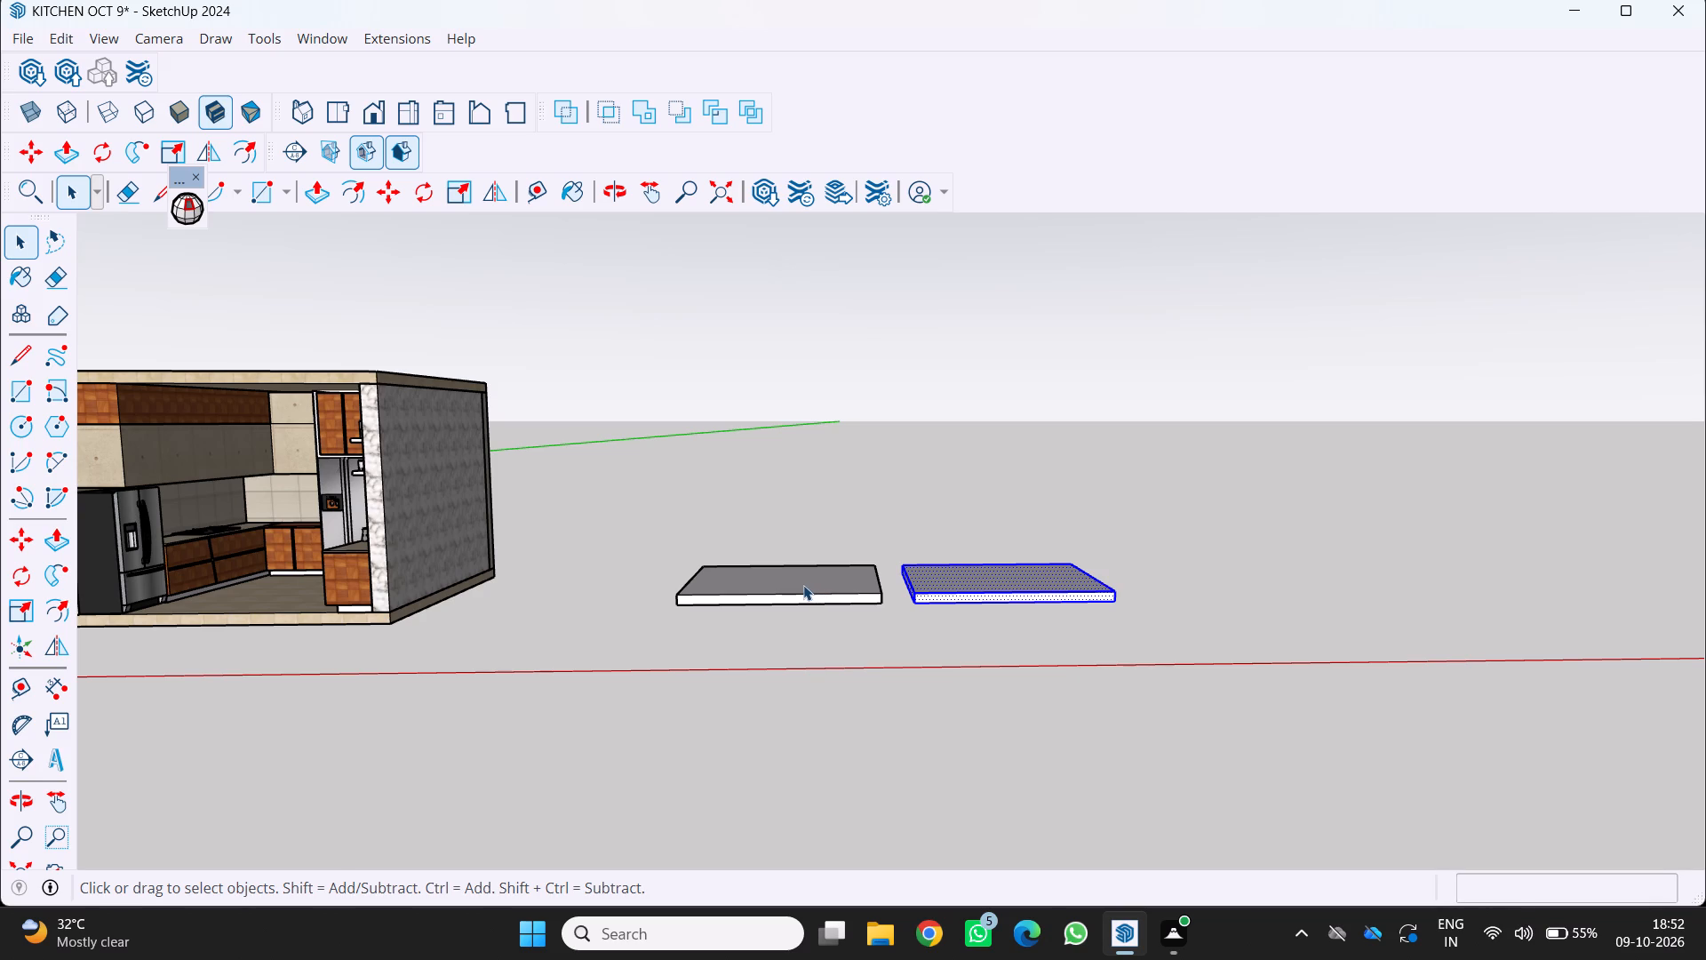
middle_drag(825, 591, 862, 740)
middle_drag(793, 539, 849, 646)
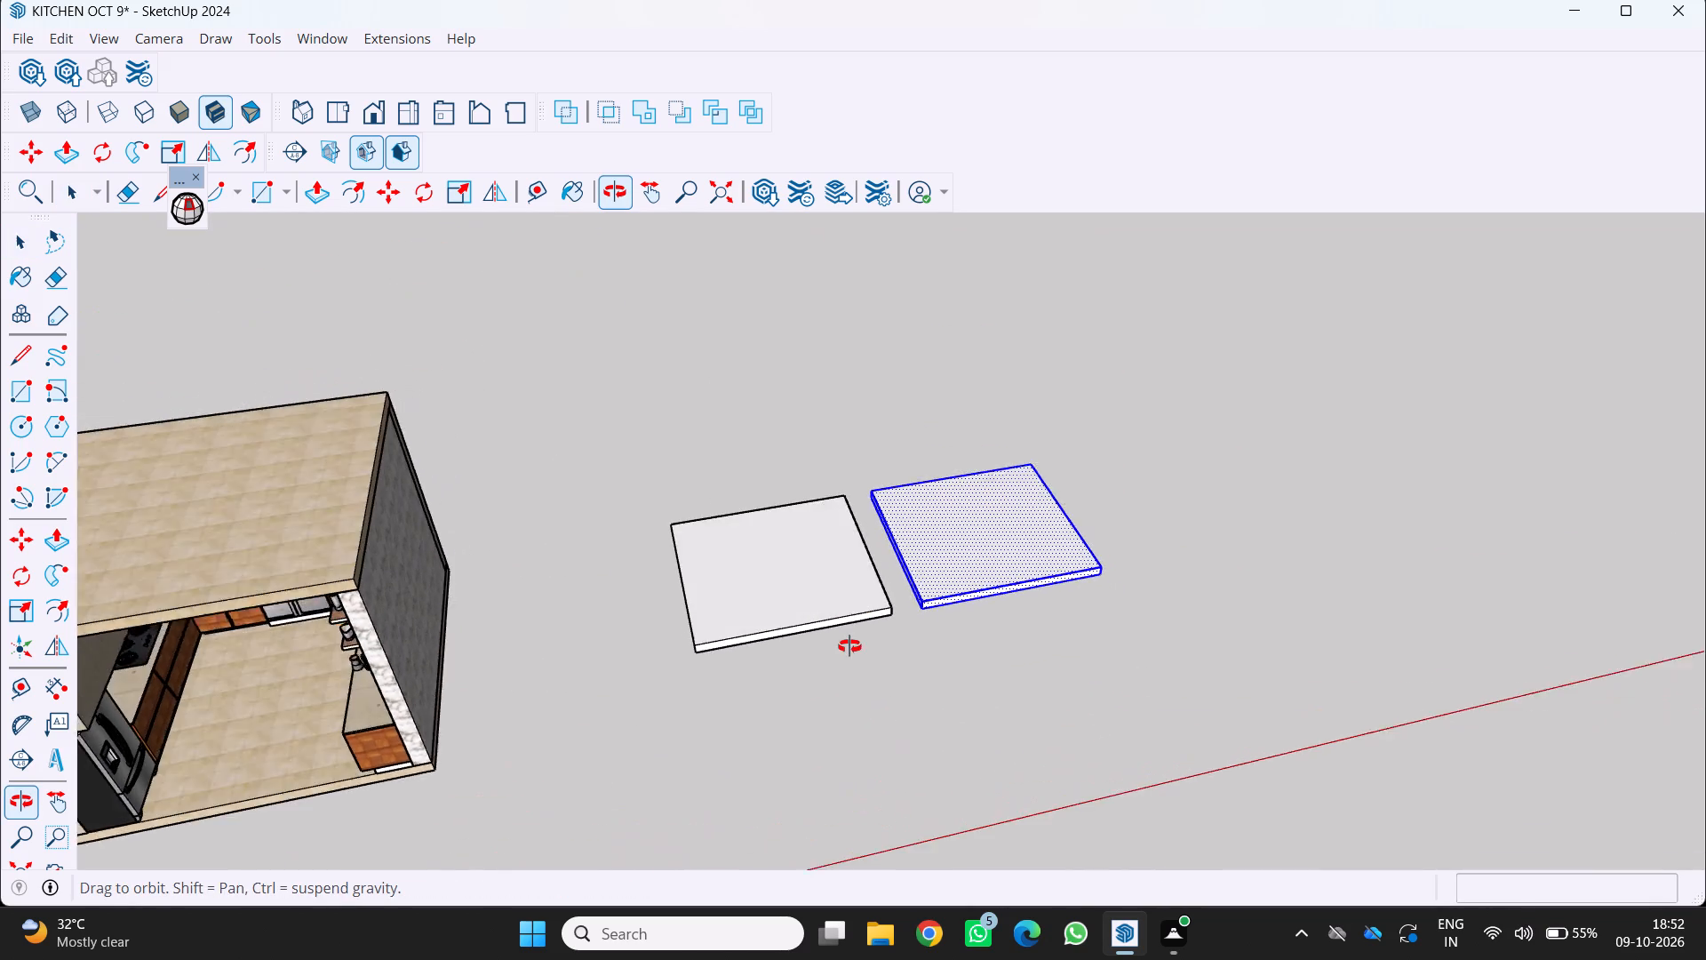
middle_drag(849, 646, 718, 614)
scroll(718, 502, up, 2)
middle_drag(724, 504, 751, 569)
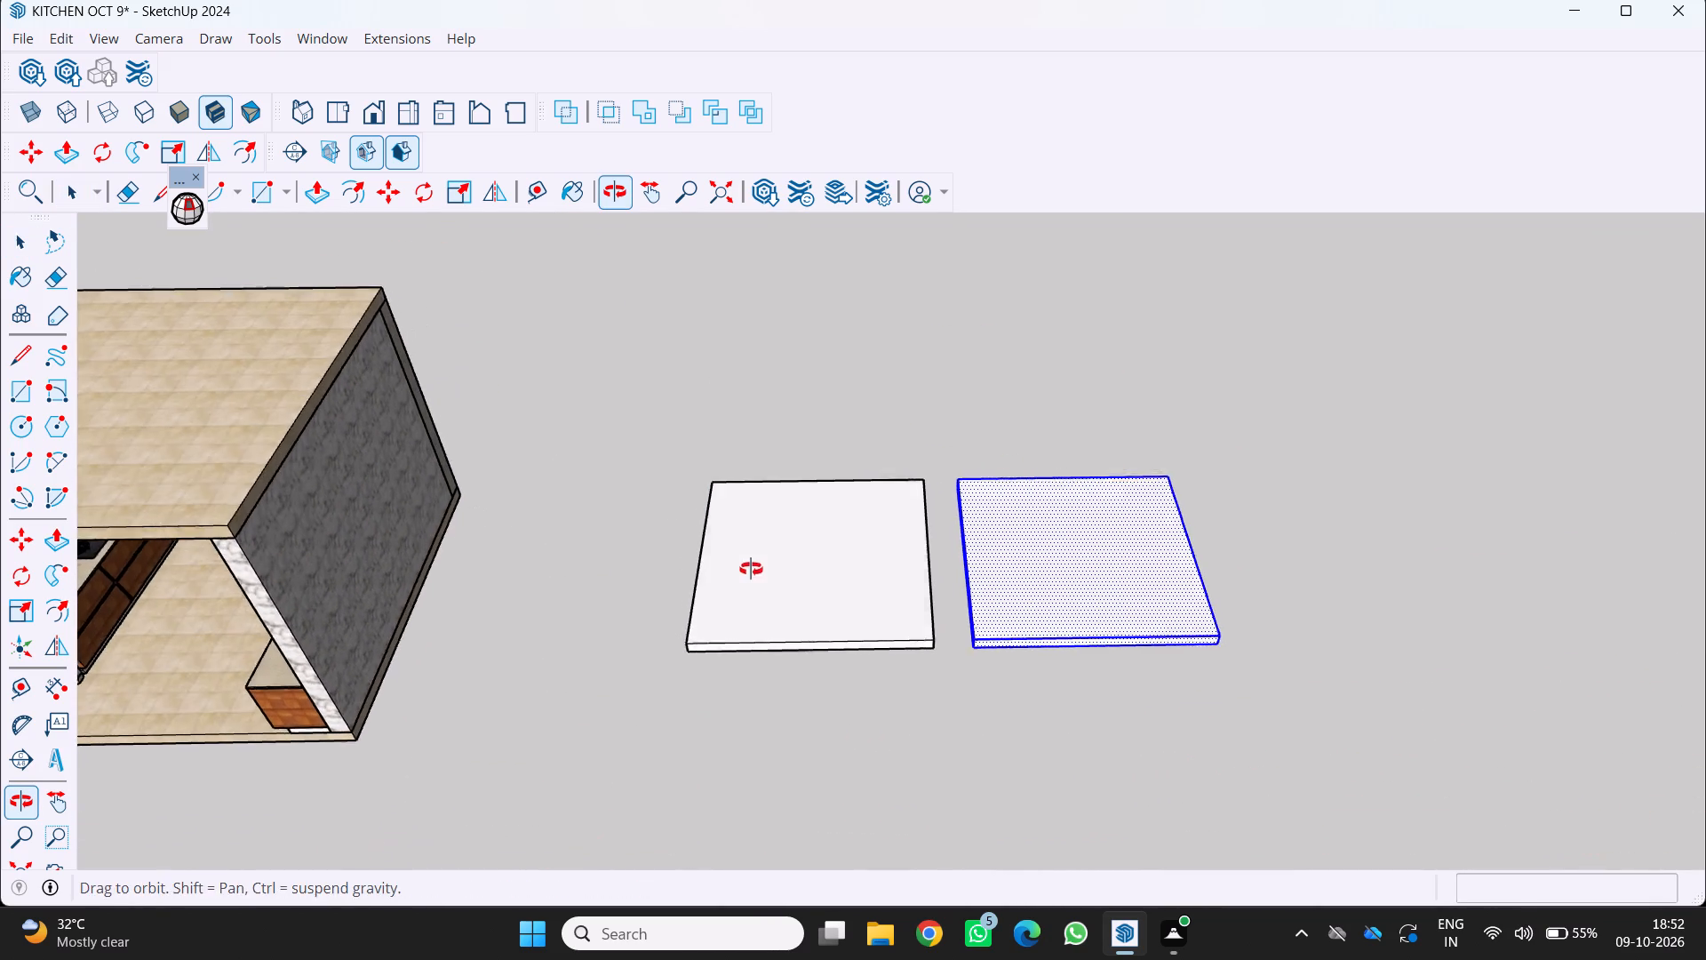
middle_drag(751, 569, 751, 571)
middle_click(790, 455)
middle_click(787, 460)
middle_drag(784, 467, 749, 495)
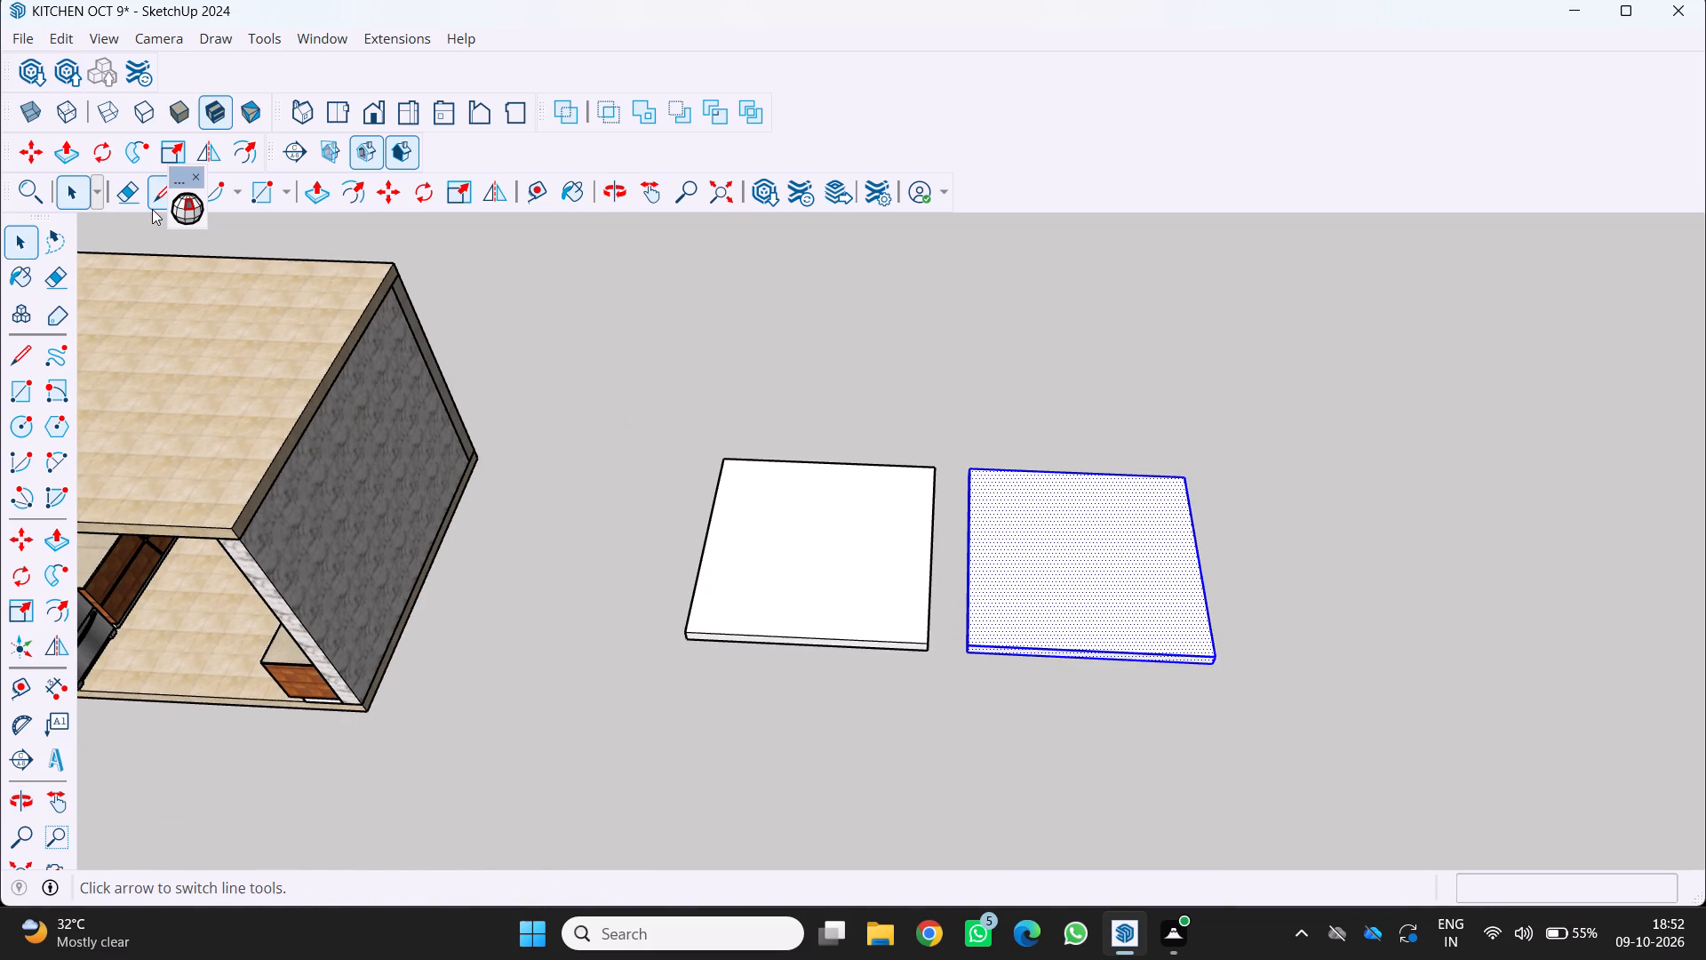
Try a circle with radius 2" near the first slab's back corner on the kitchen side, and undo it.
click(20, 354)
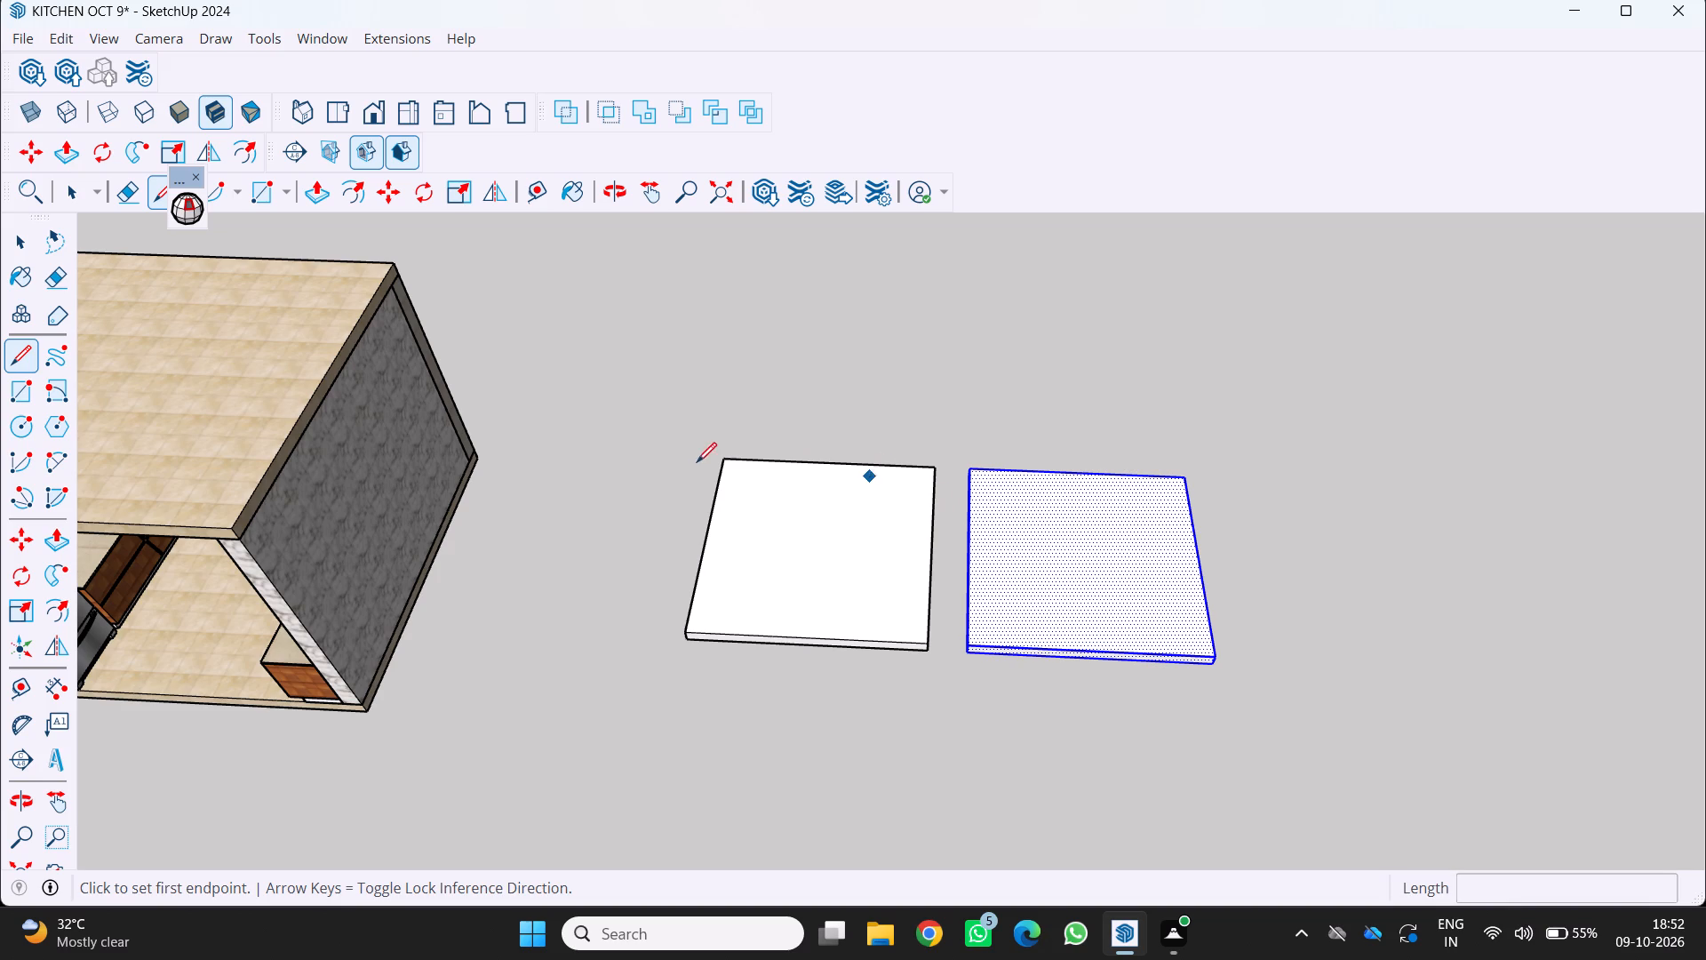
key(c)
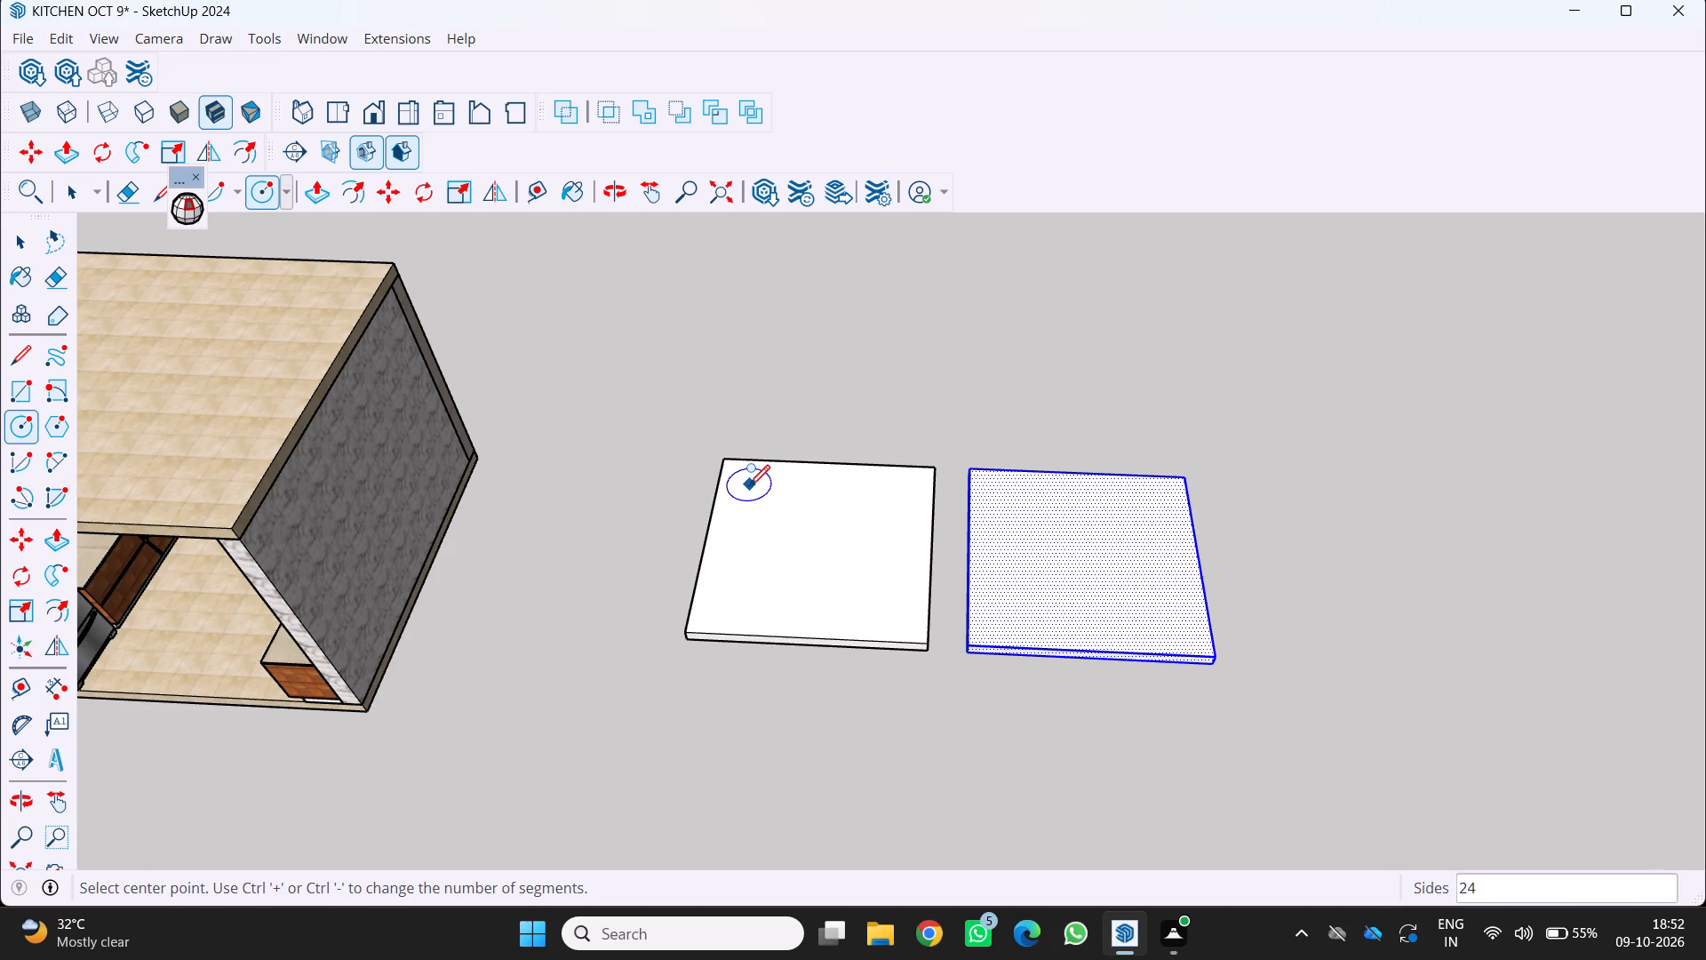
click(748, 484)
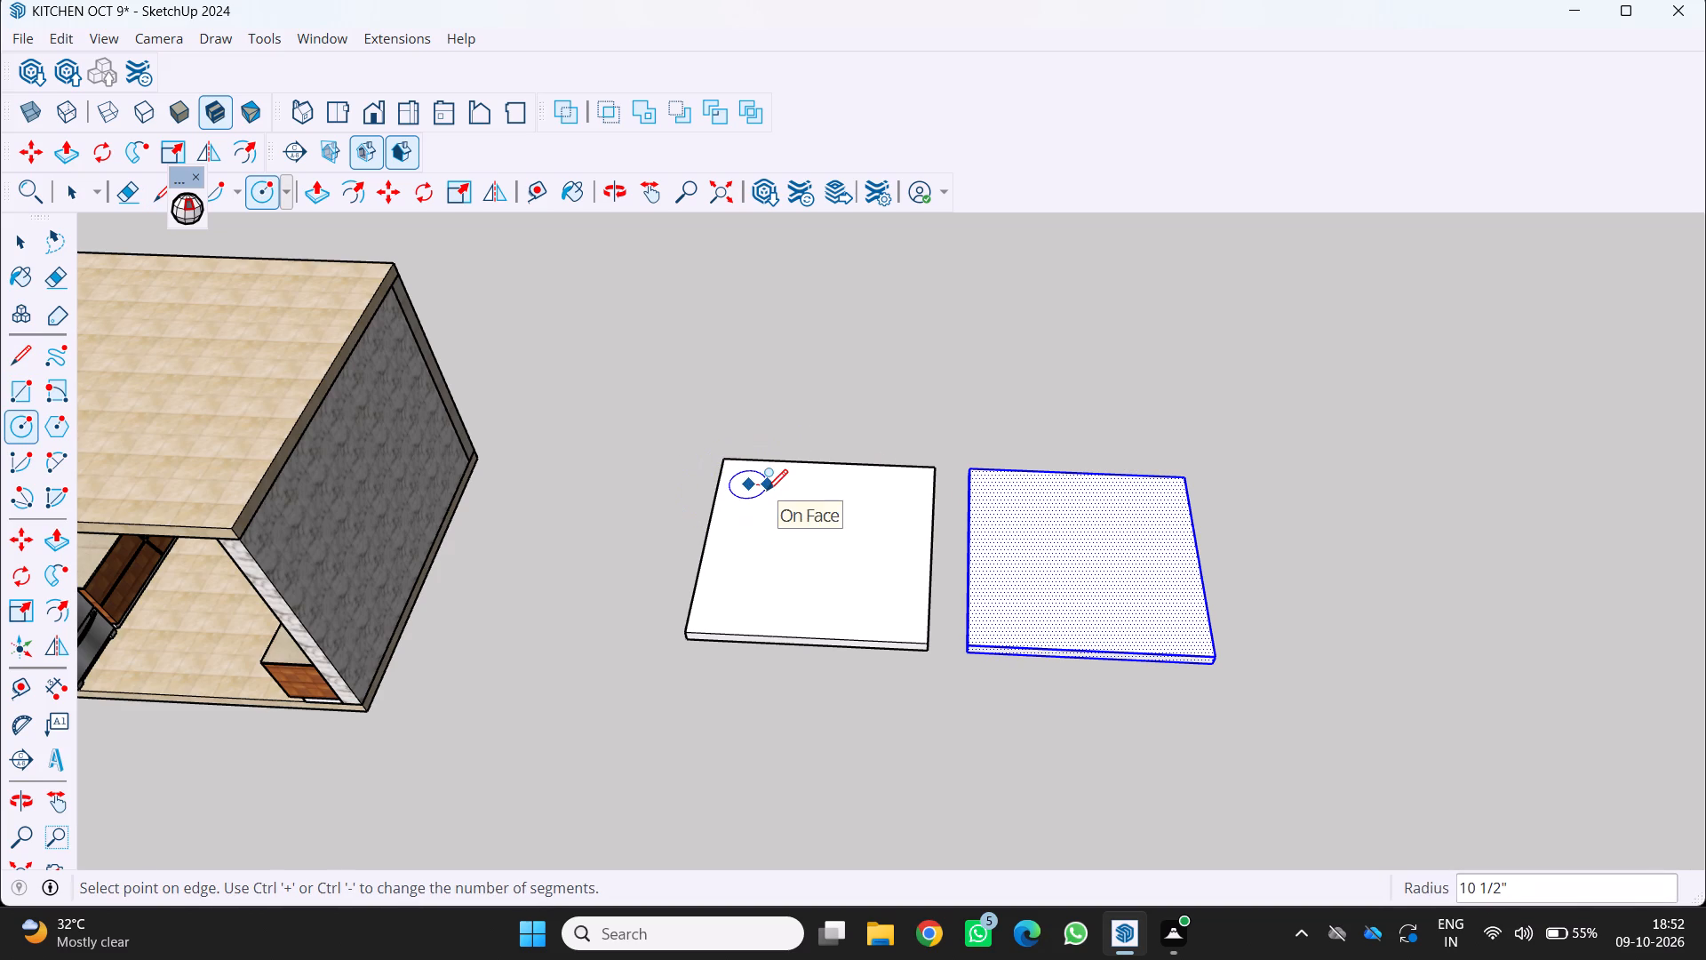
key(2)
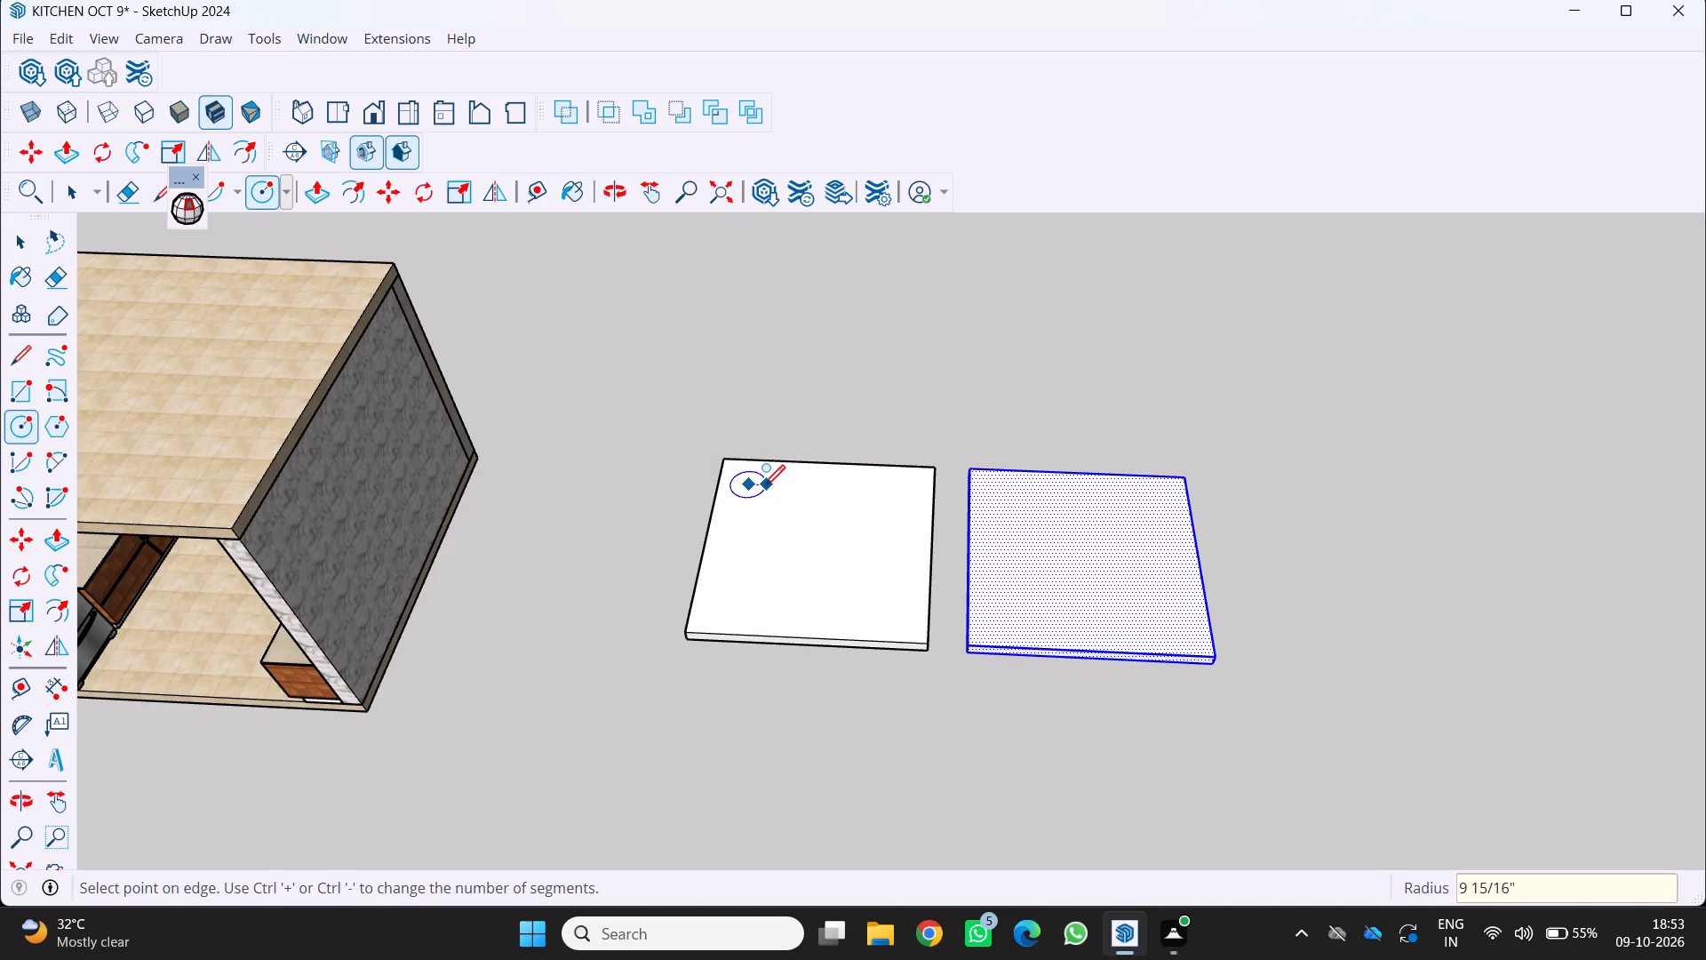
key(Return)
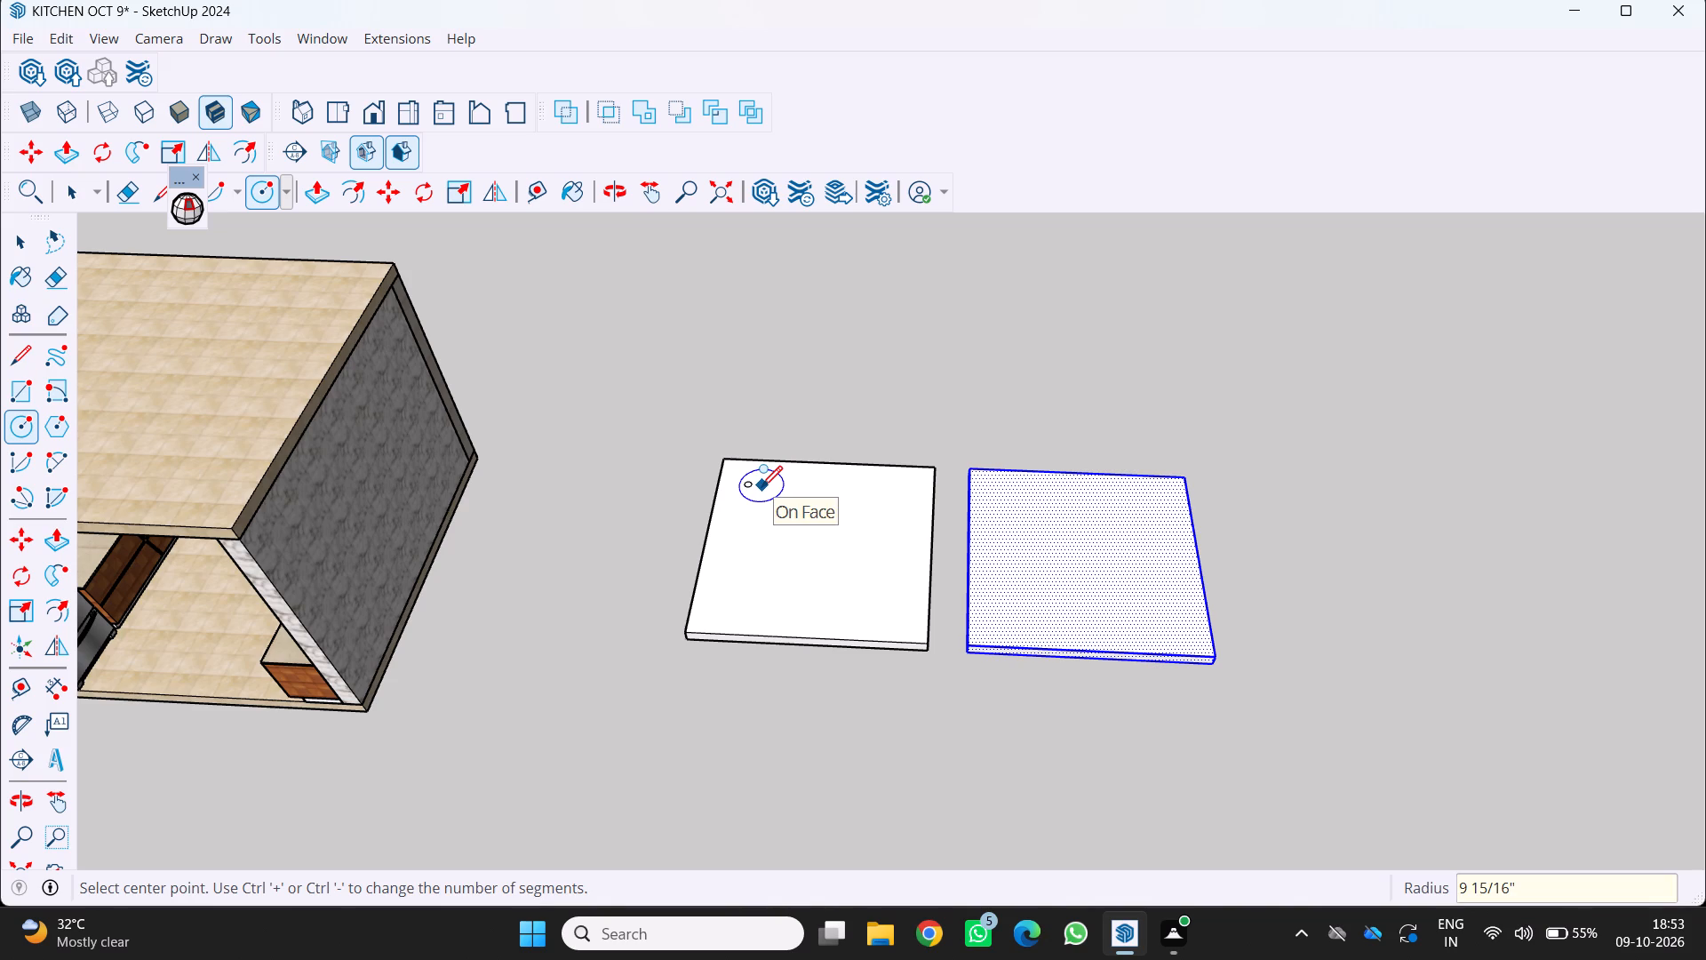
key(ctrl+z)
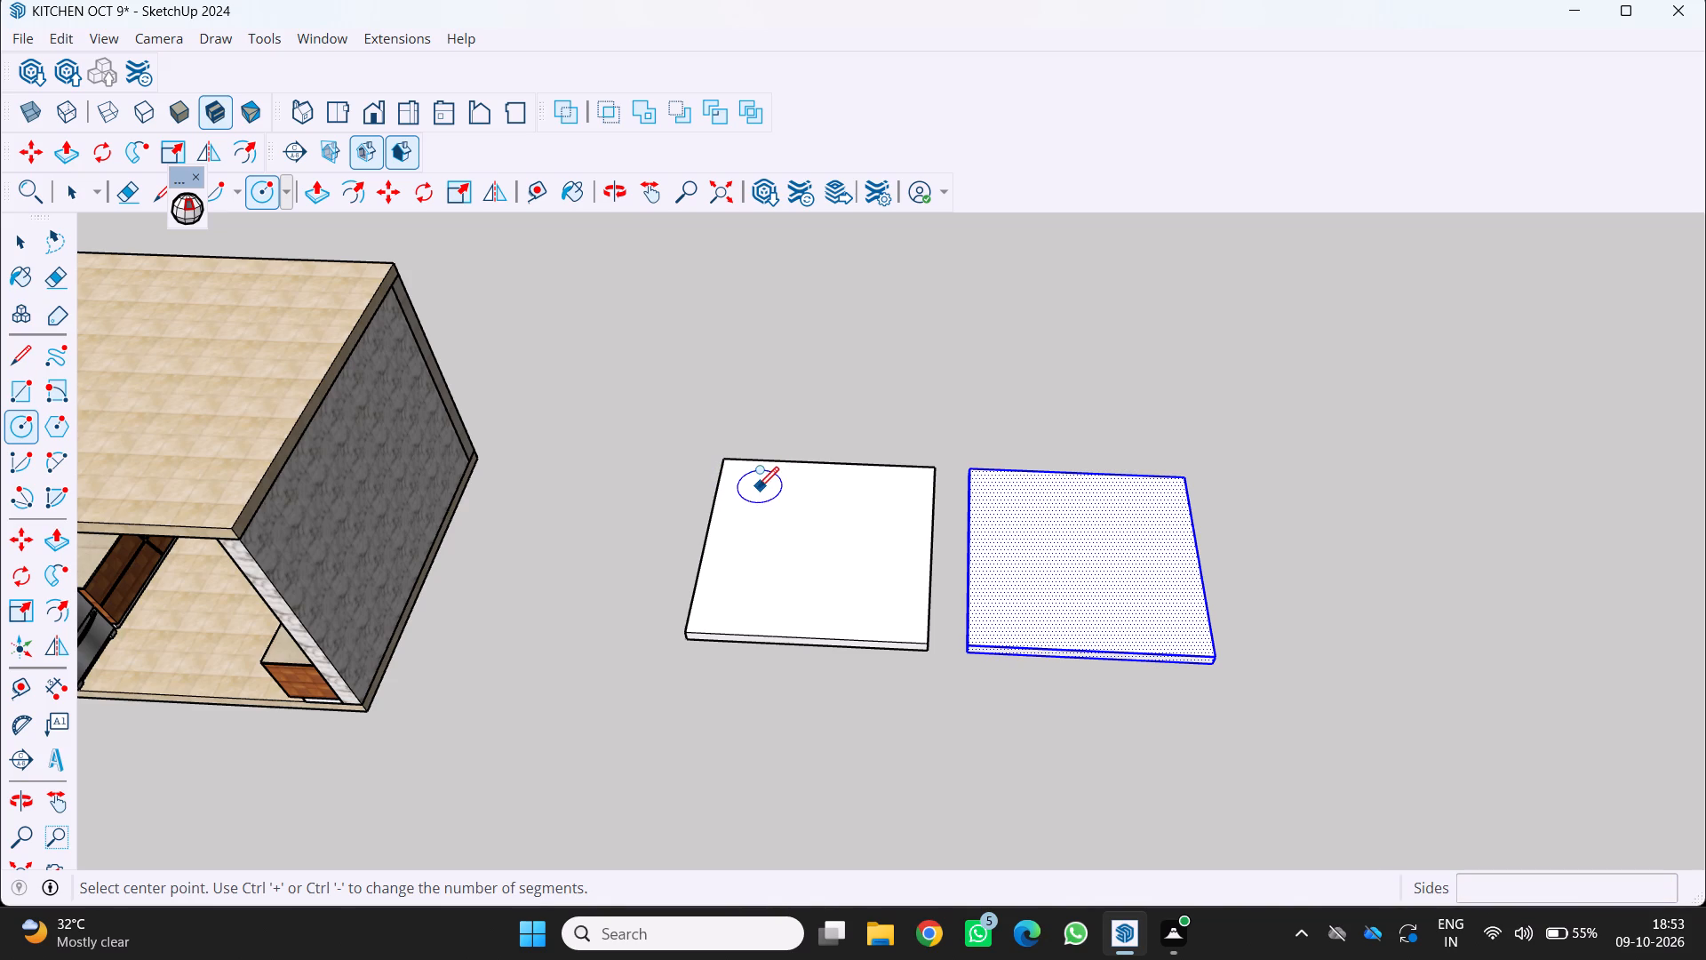
Draw a circle with radius 5" on the first slab's top, near its back corner on the kitchen side.
click(753, 491)
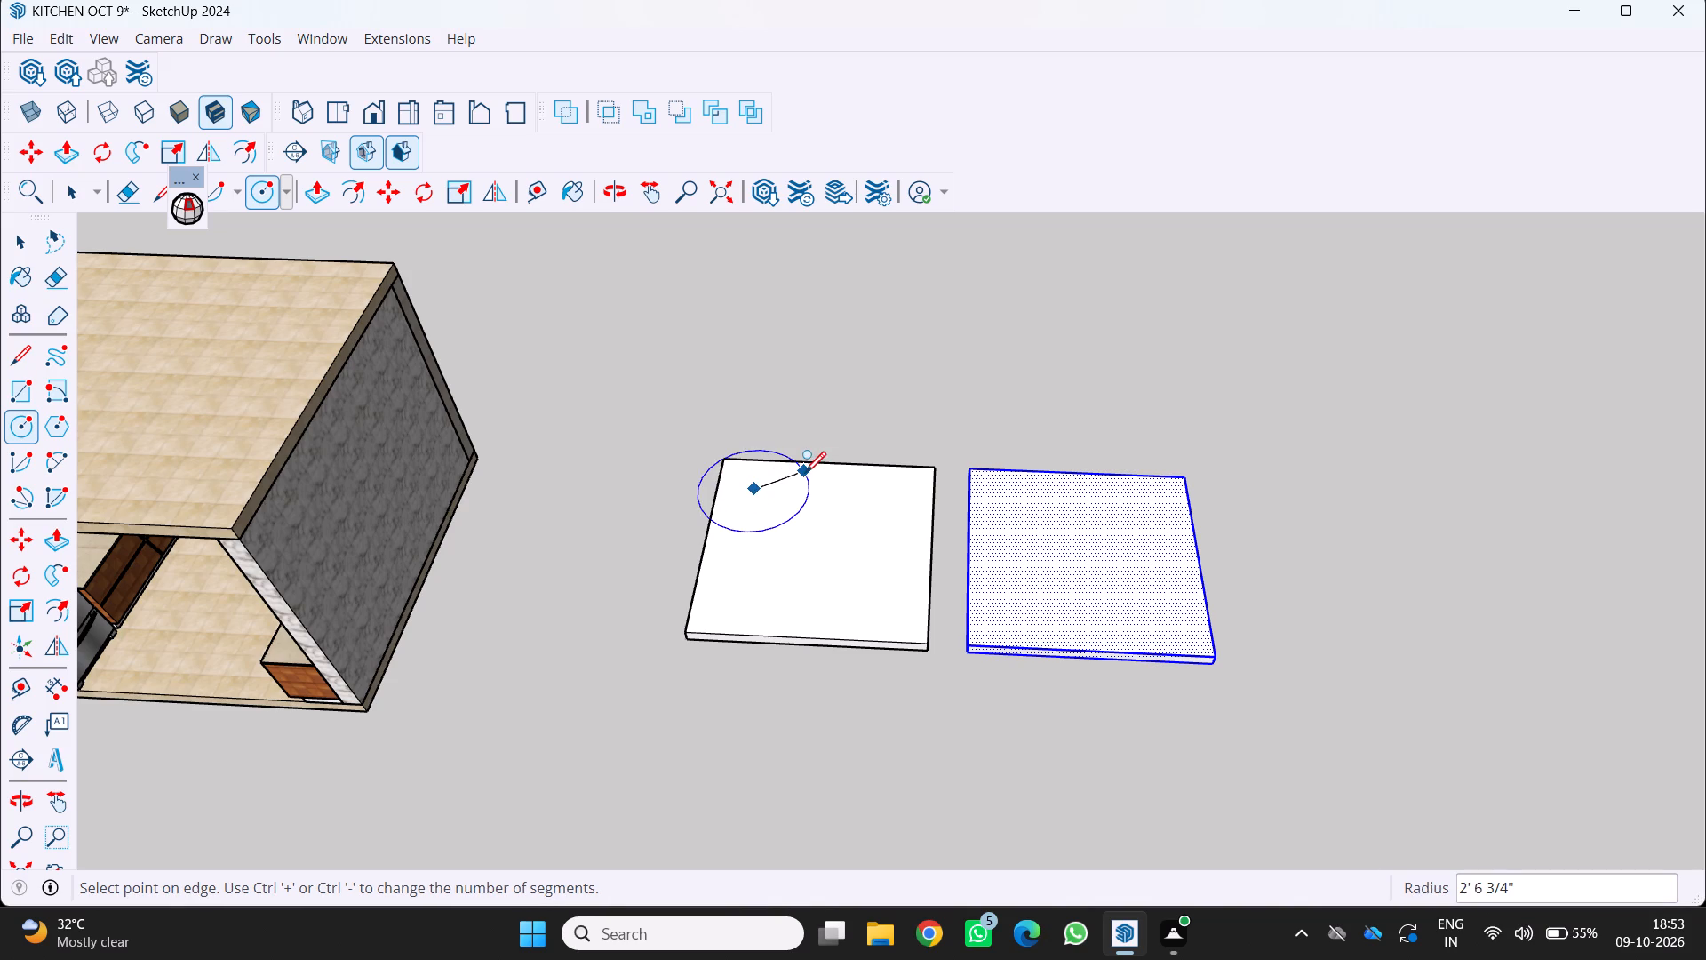
key(5)
key(Return)
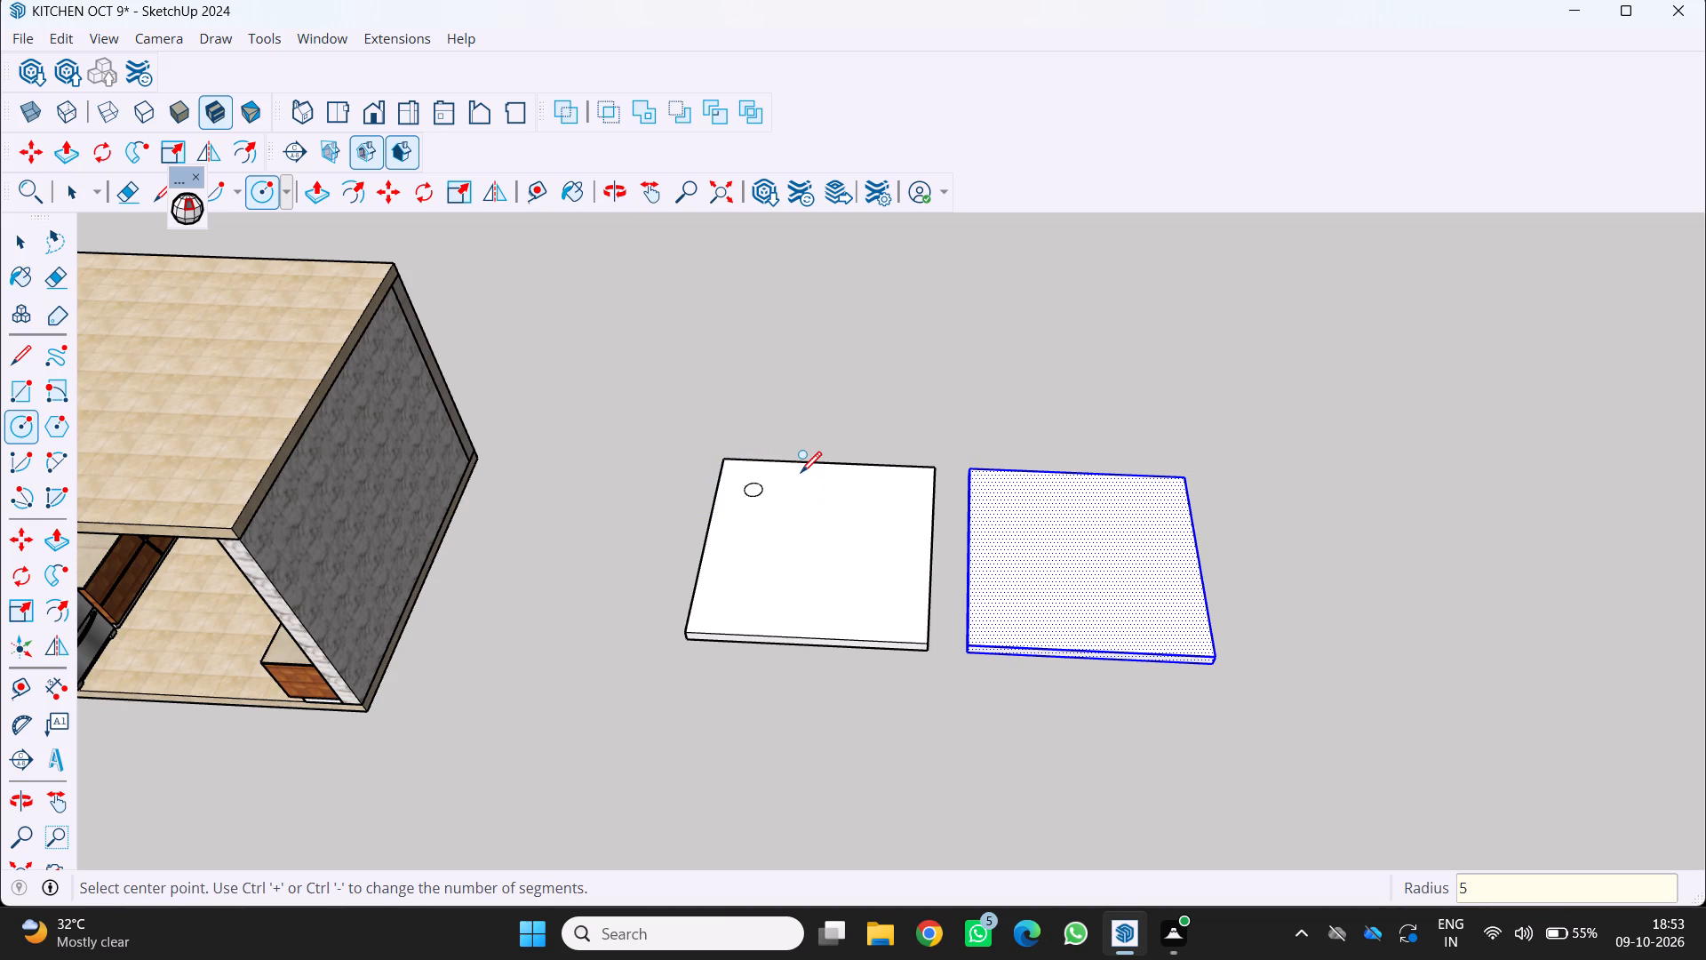
key(space)
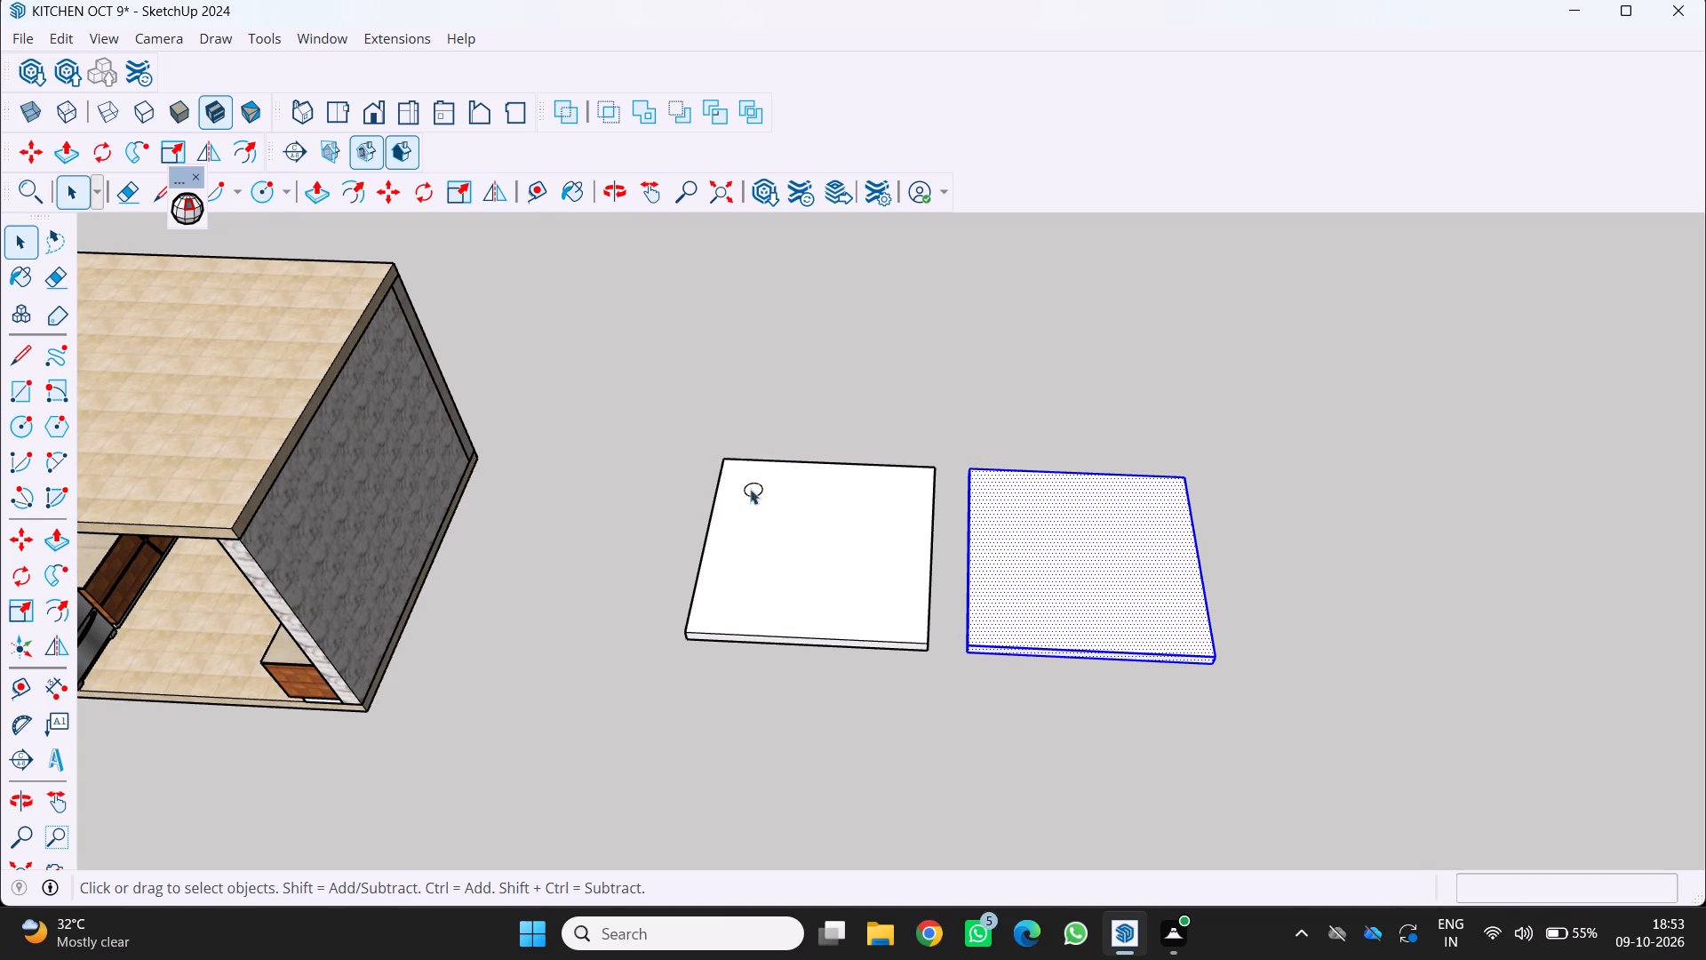
Push the circle's face down about 1' to sink a round hole at the first slab's back corner.
scroll(759, 484, up, 5)
key(p)
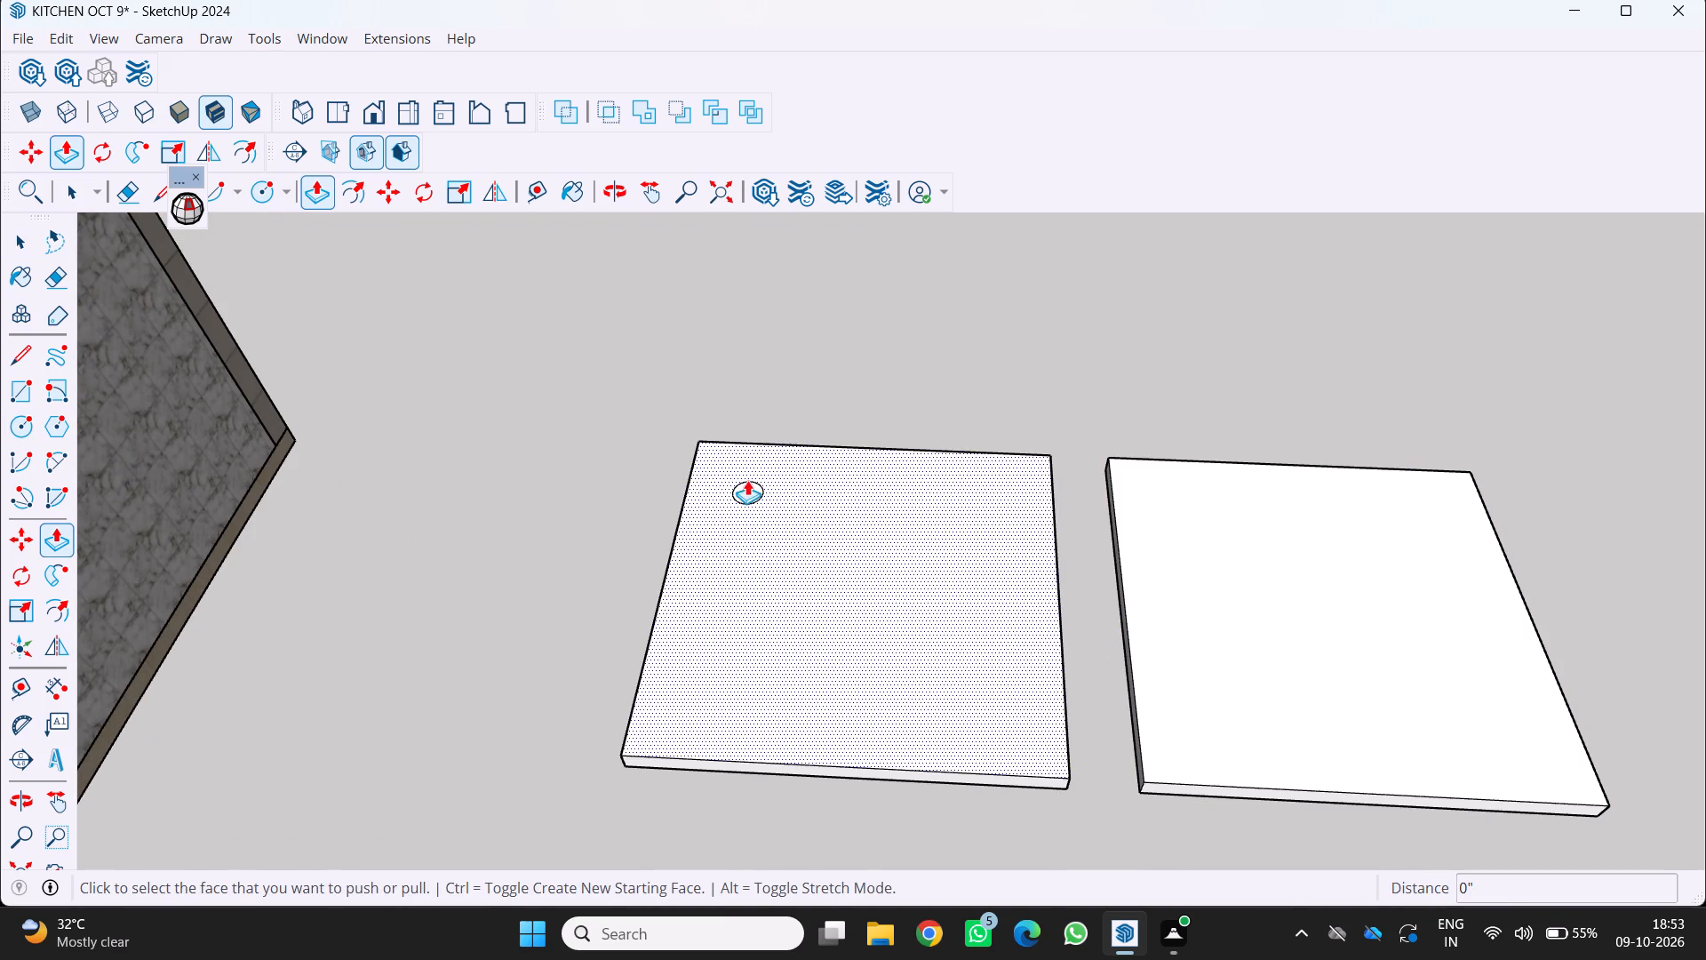
scroll(743, 468, up, 6)
click(748, 497)
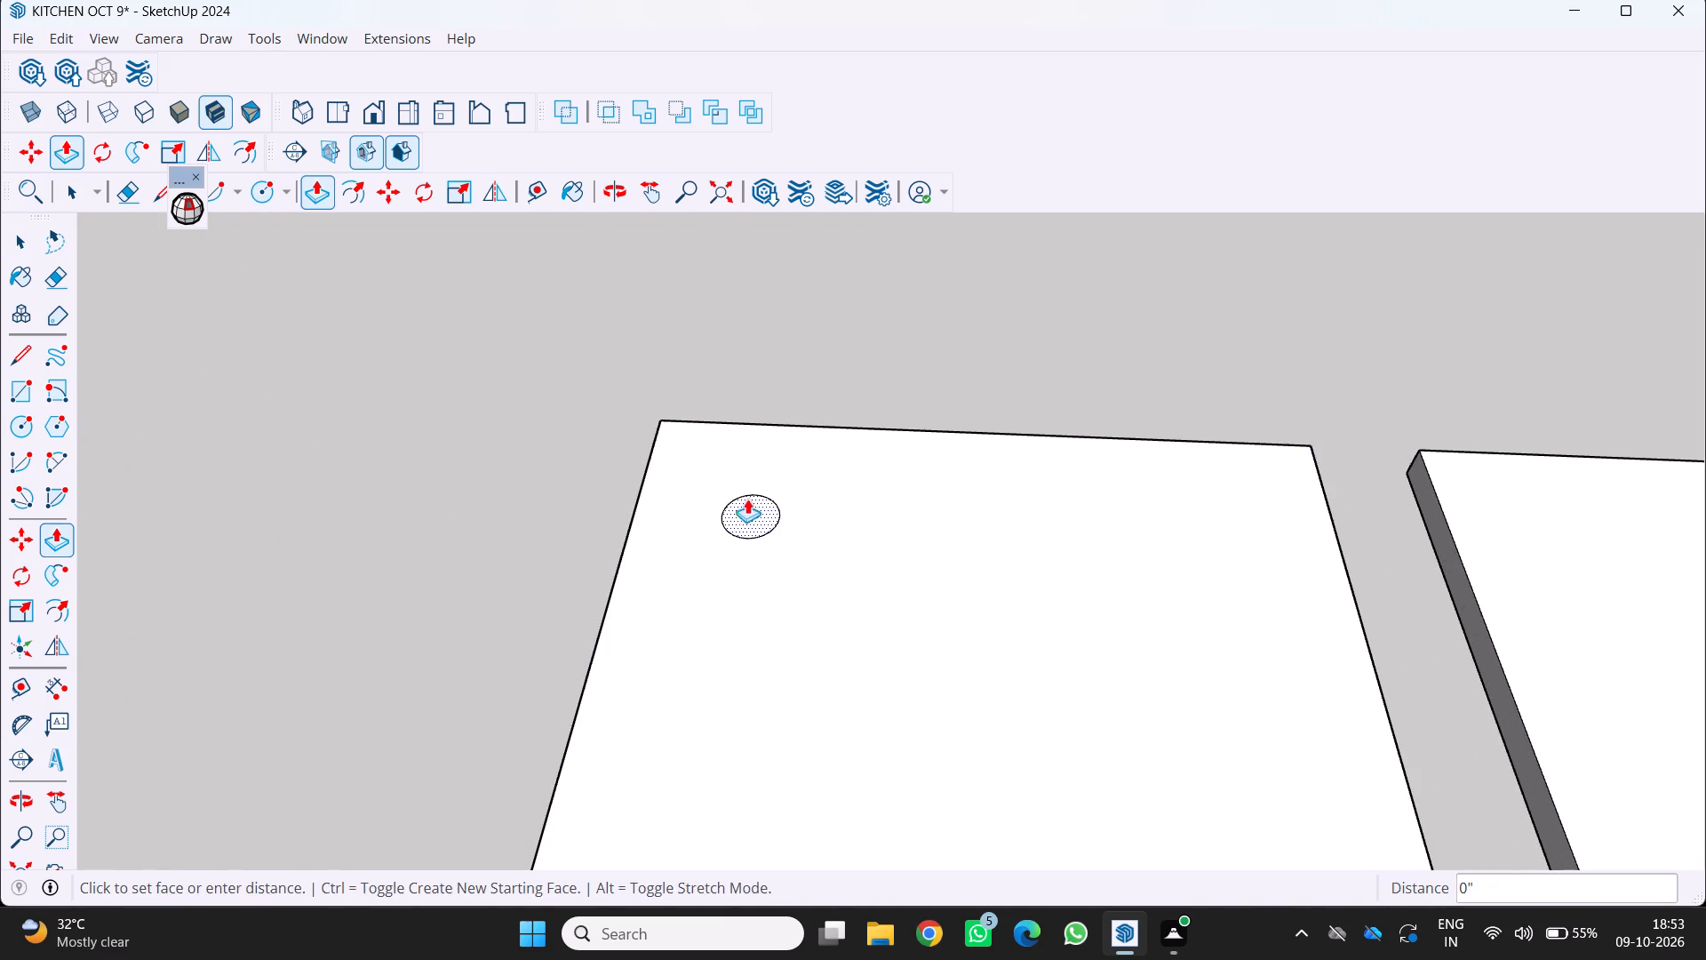
click(556, 625)
scroll(554, 625, down, 10)
key(space)
Copy the hole's rim circle to the slab's other three corners, spacing the circles about 6' 6" to 6' 10" apart.
scroll(626, 590, up, 3)
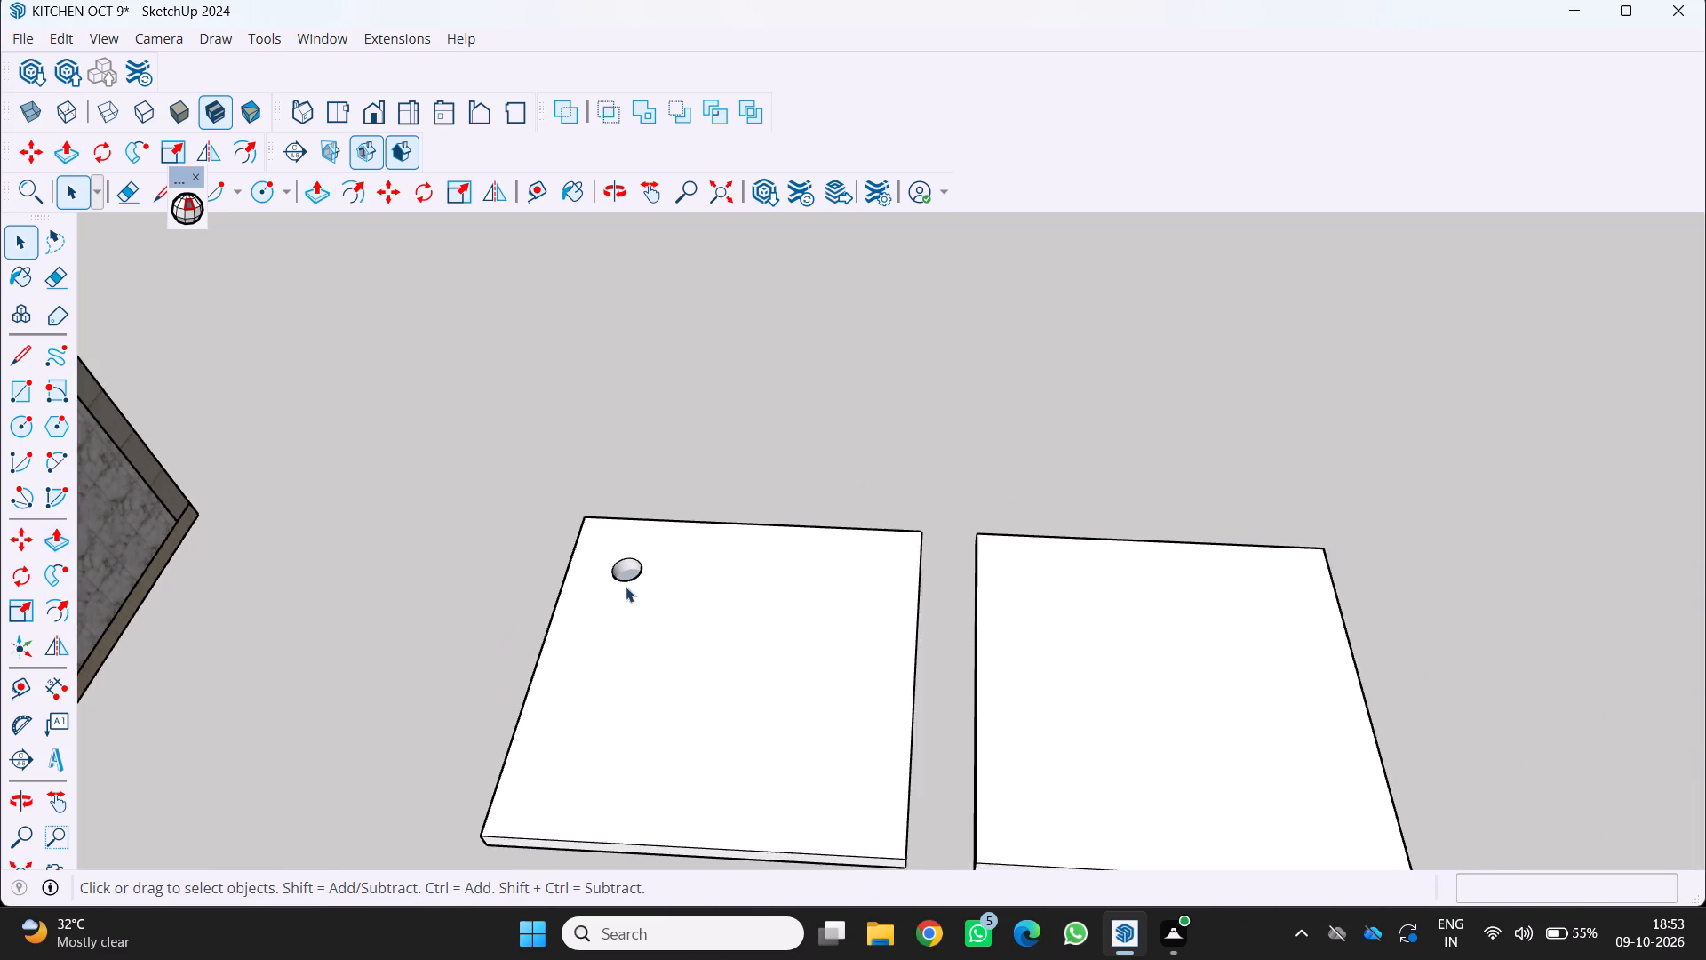
click(621, 577)
key(m)
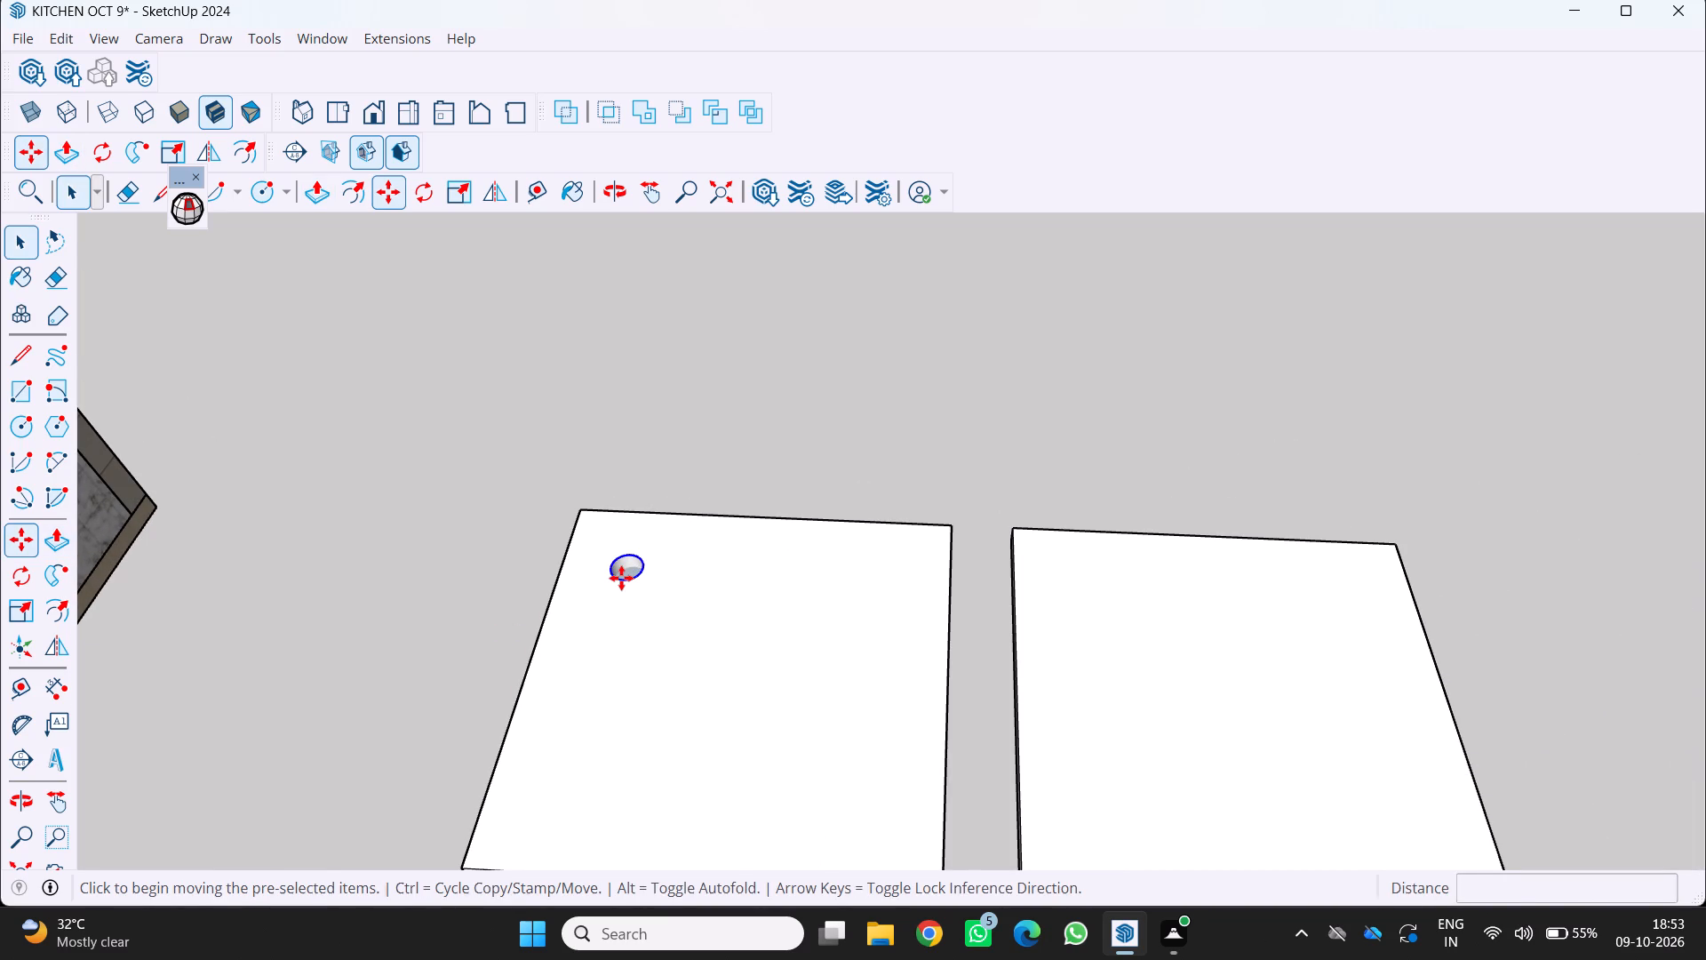
click(621, 578)
scroll(560, 716, down, 4)
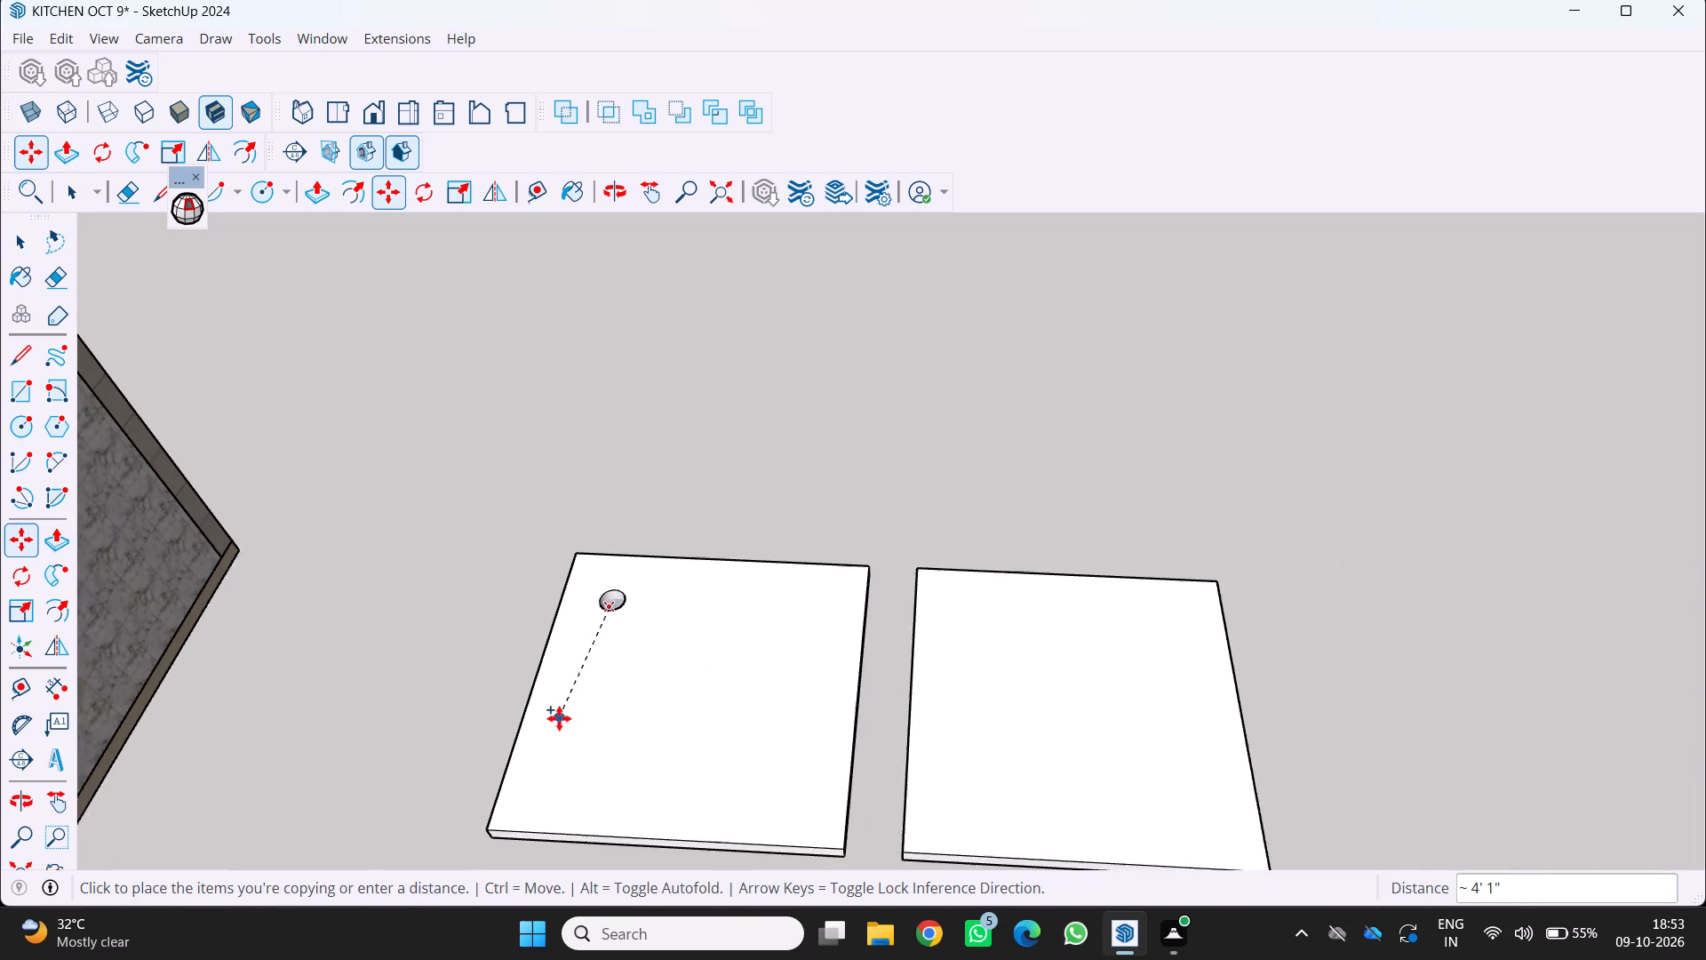
scroll(539, 786, up, 3)
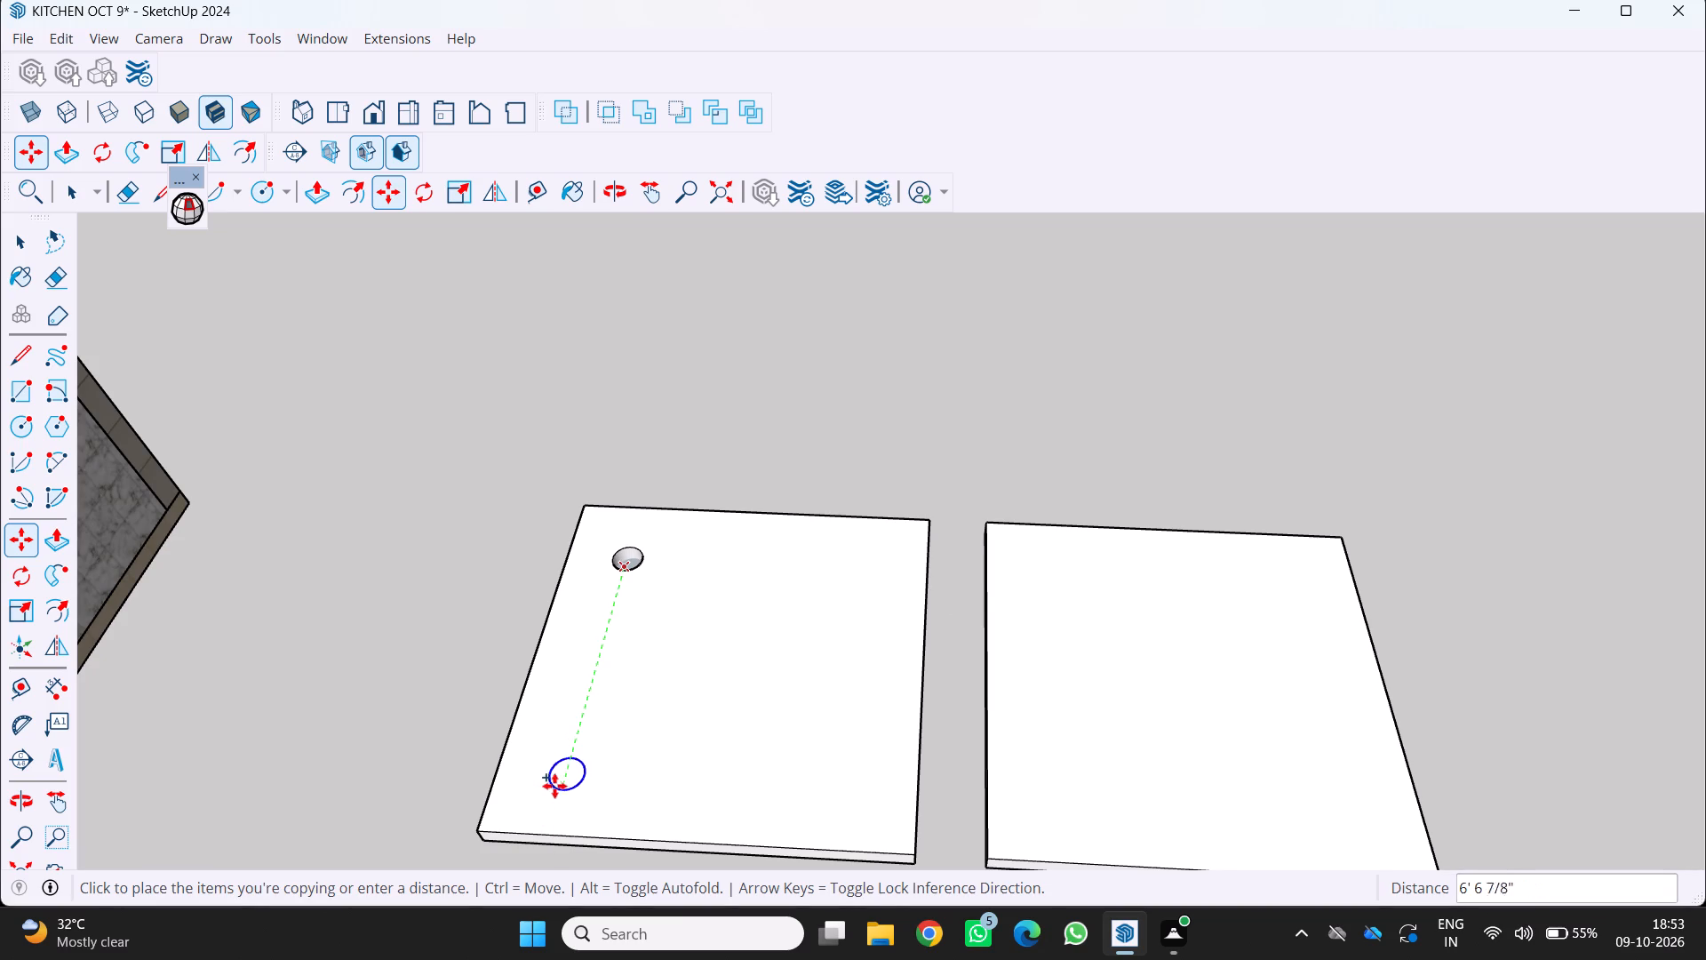
click(557, 786)
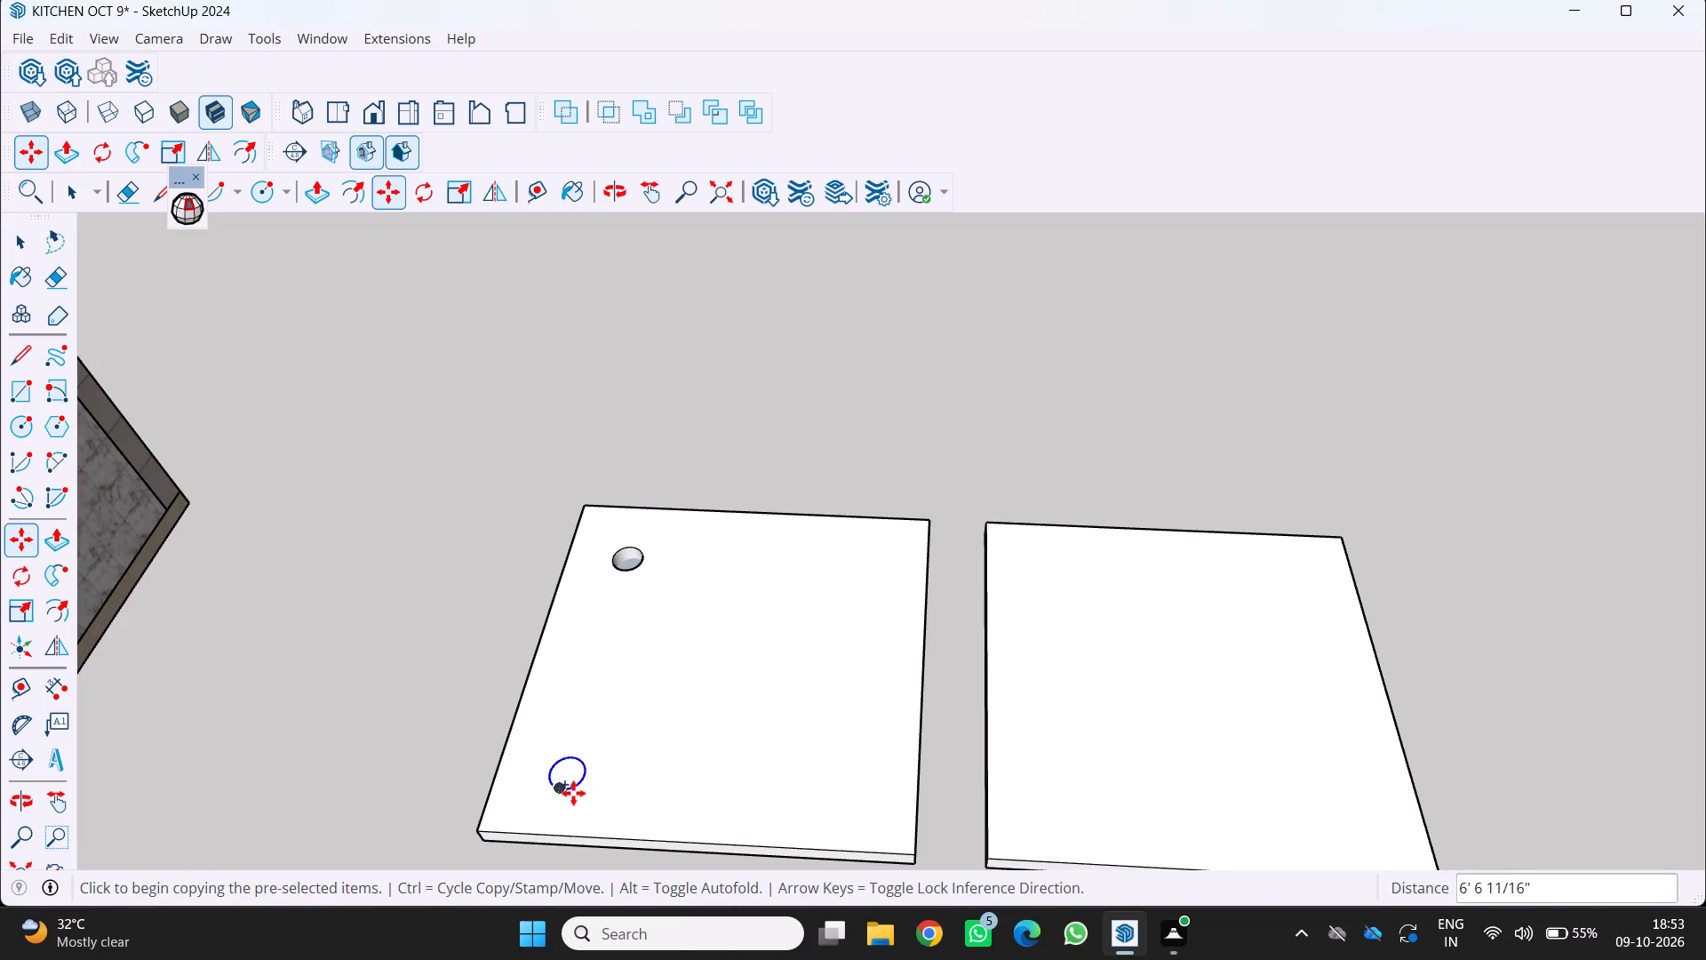
click(570, 791)
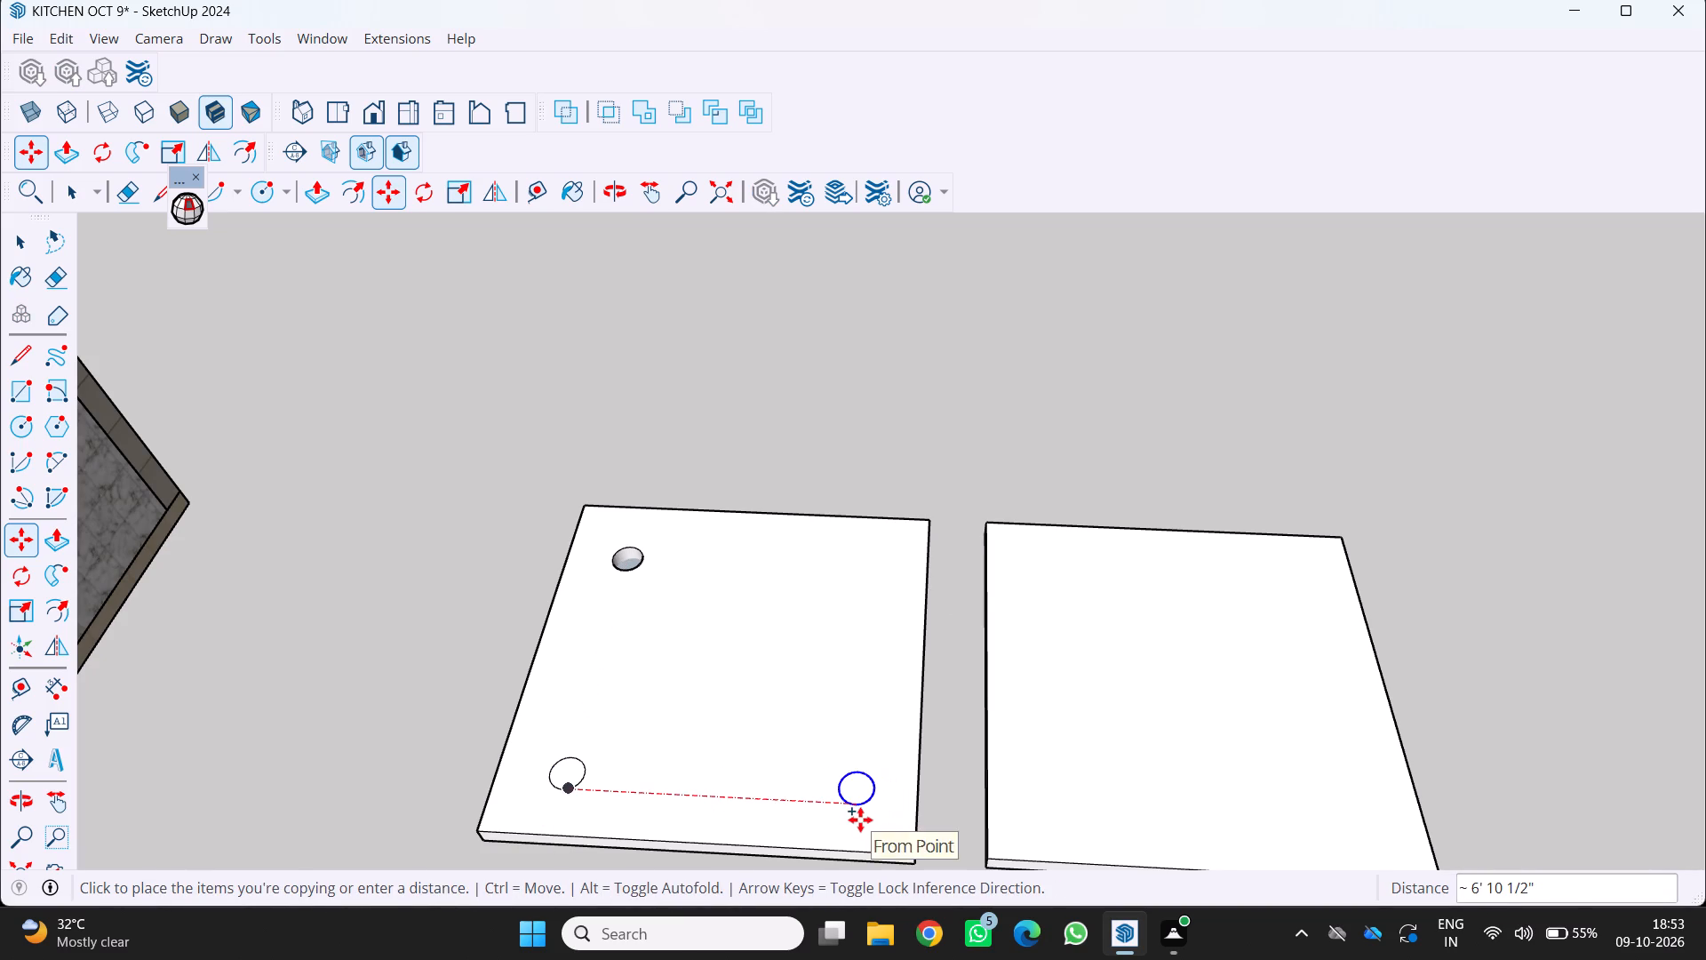
click(860, 820)
click(858, 813)
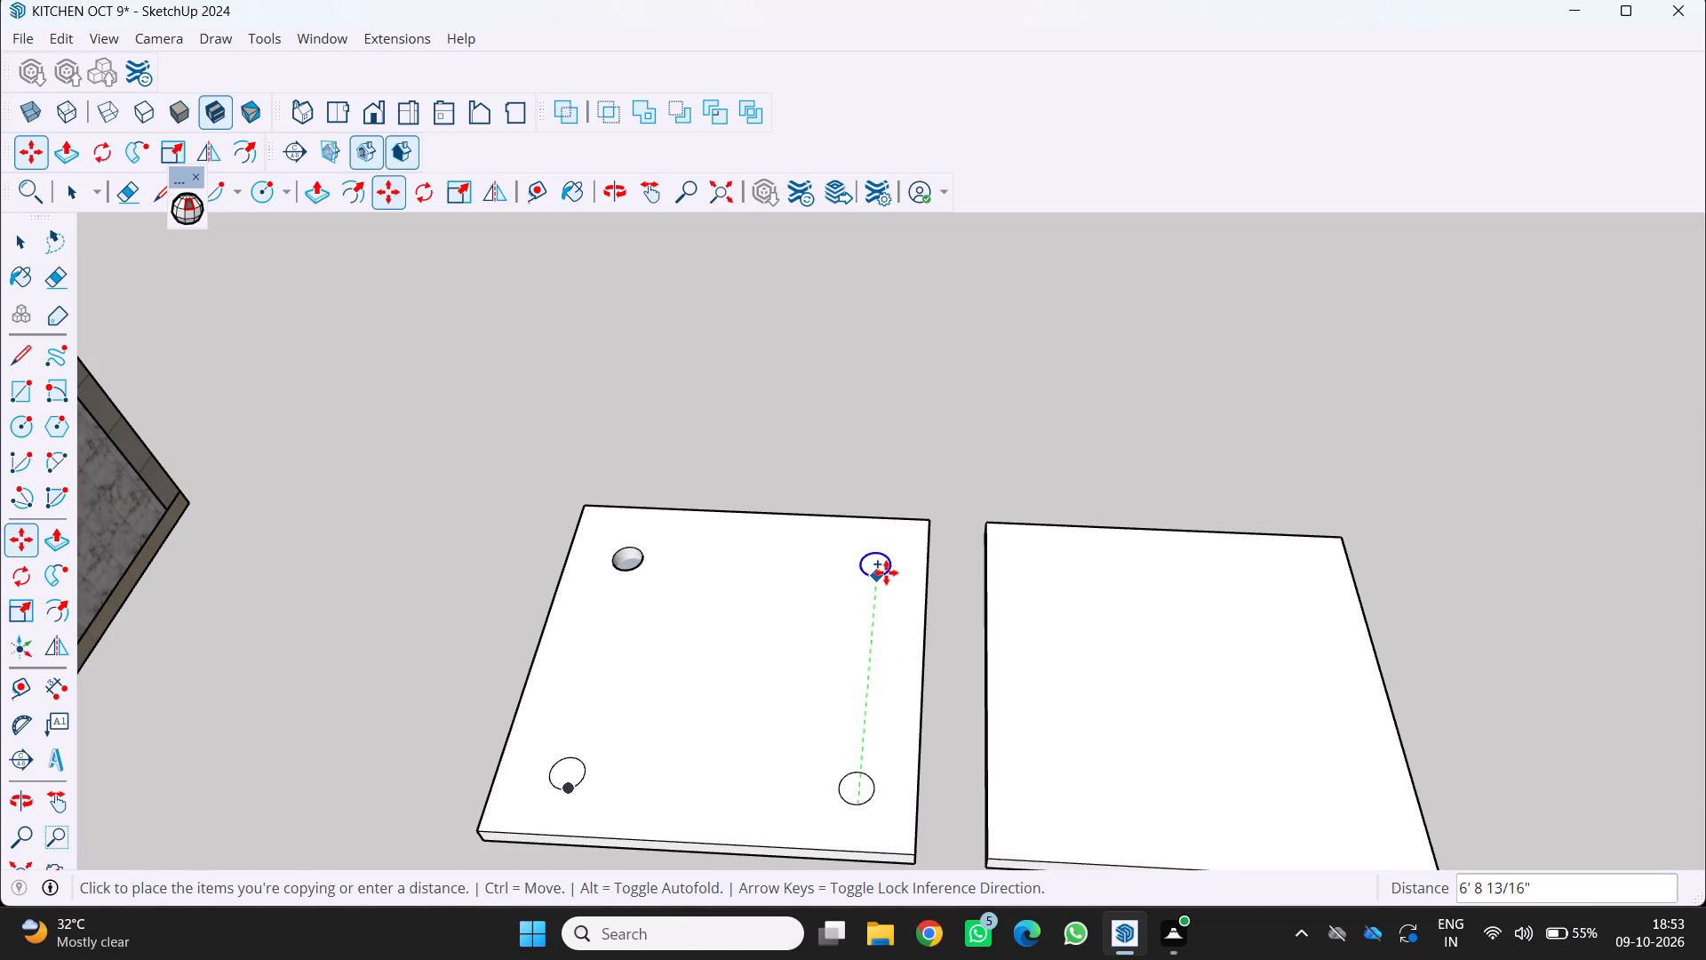
click(889, 585)
key(space)
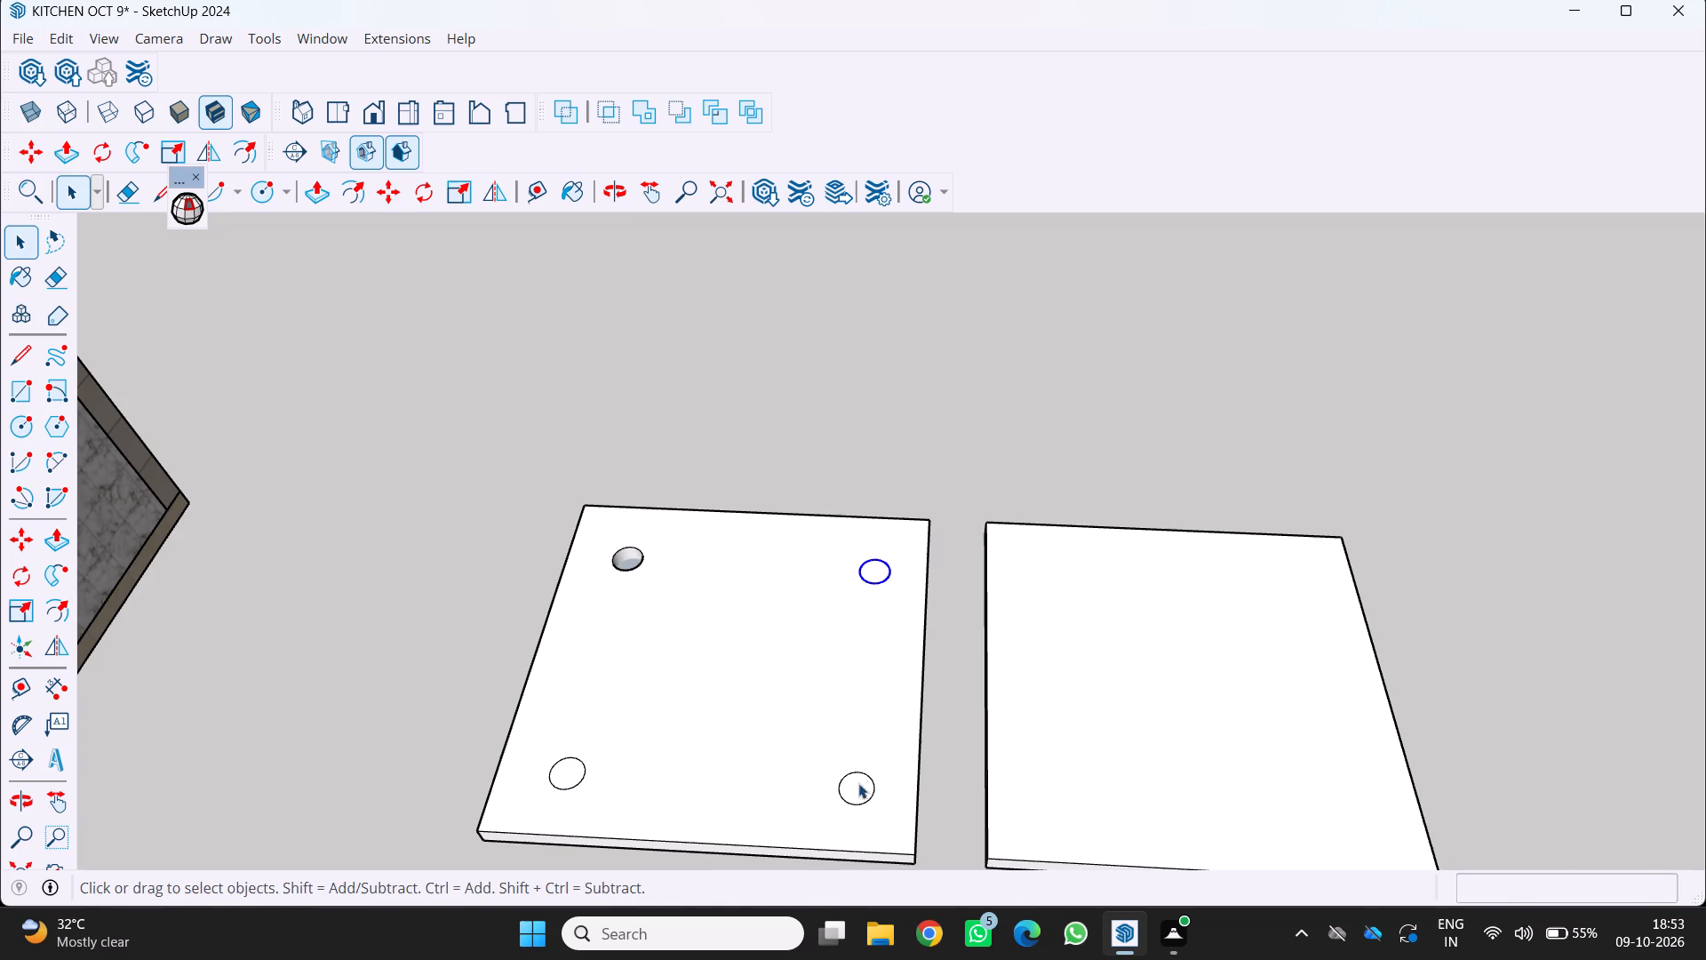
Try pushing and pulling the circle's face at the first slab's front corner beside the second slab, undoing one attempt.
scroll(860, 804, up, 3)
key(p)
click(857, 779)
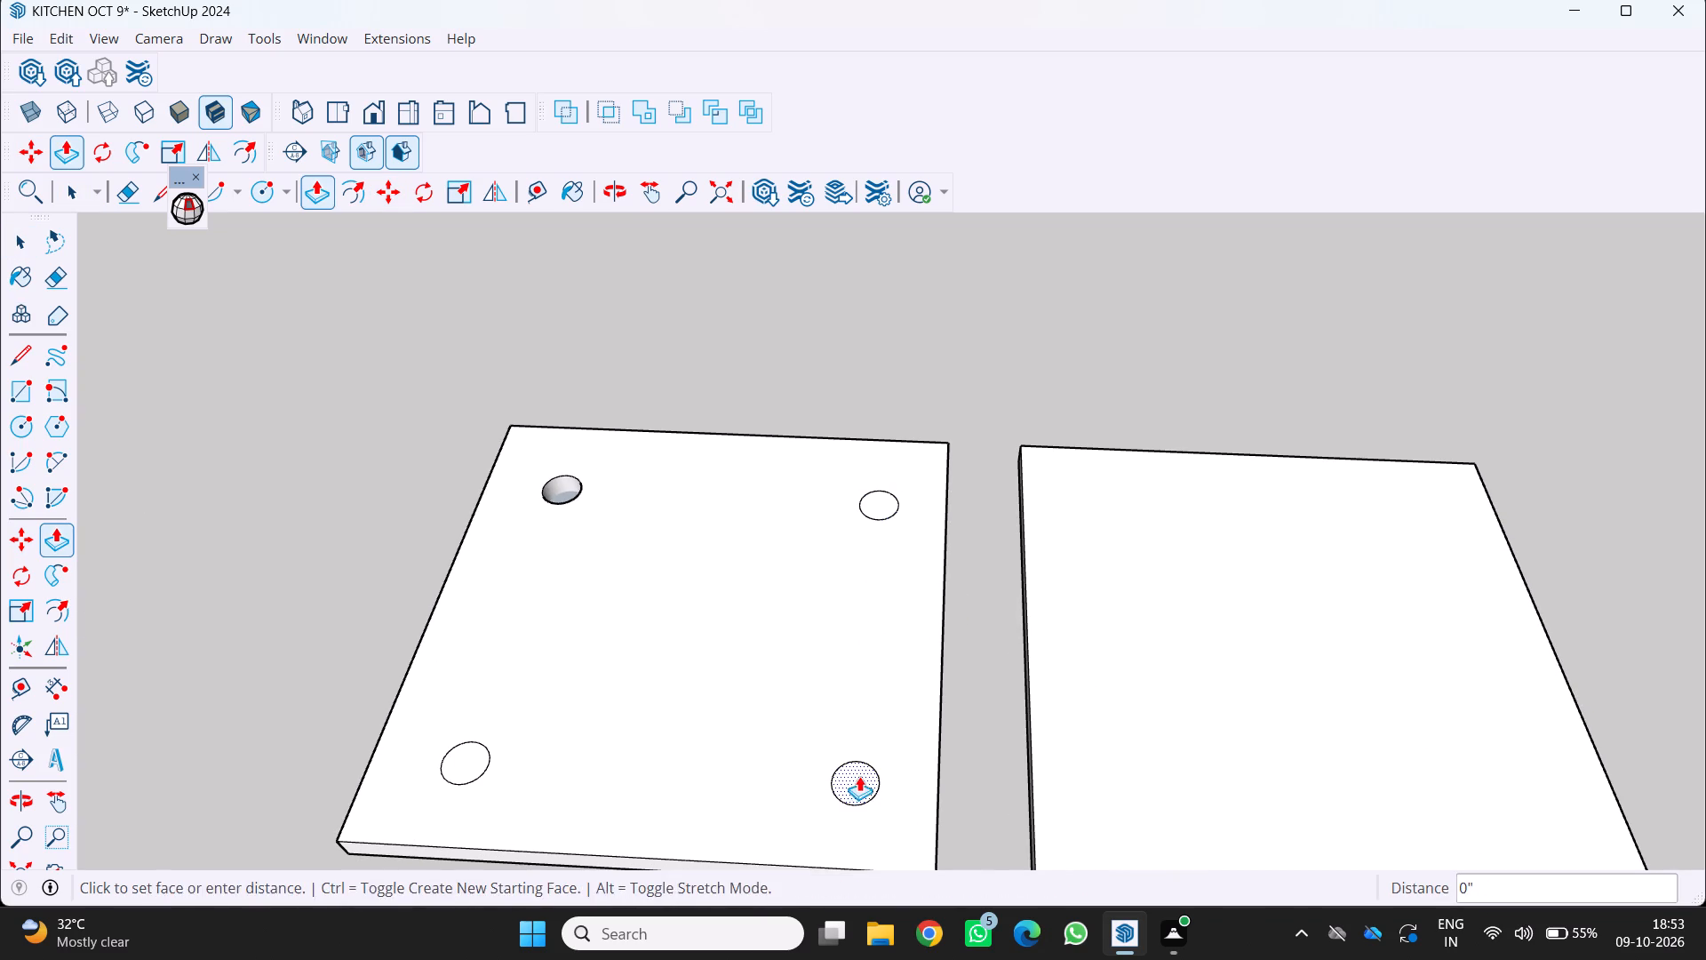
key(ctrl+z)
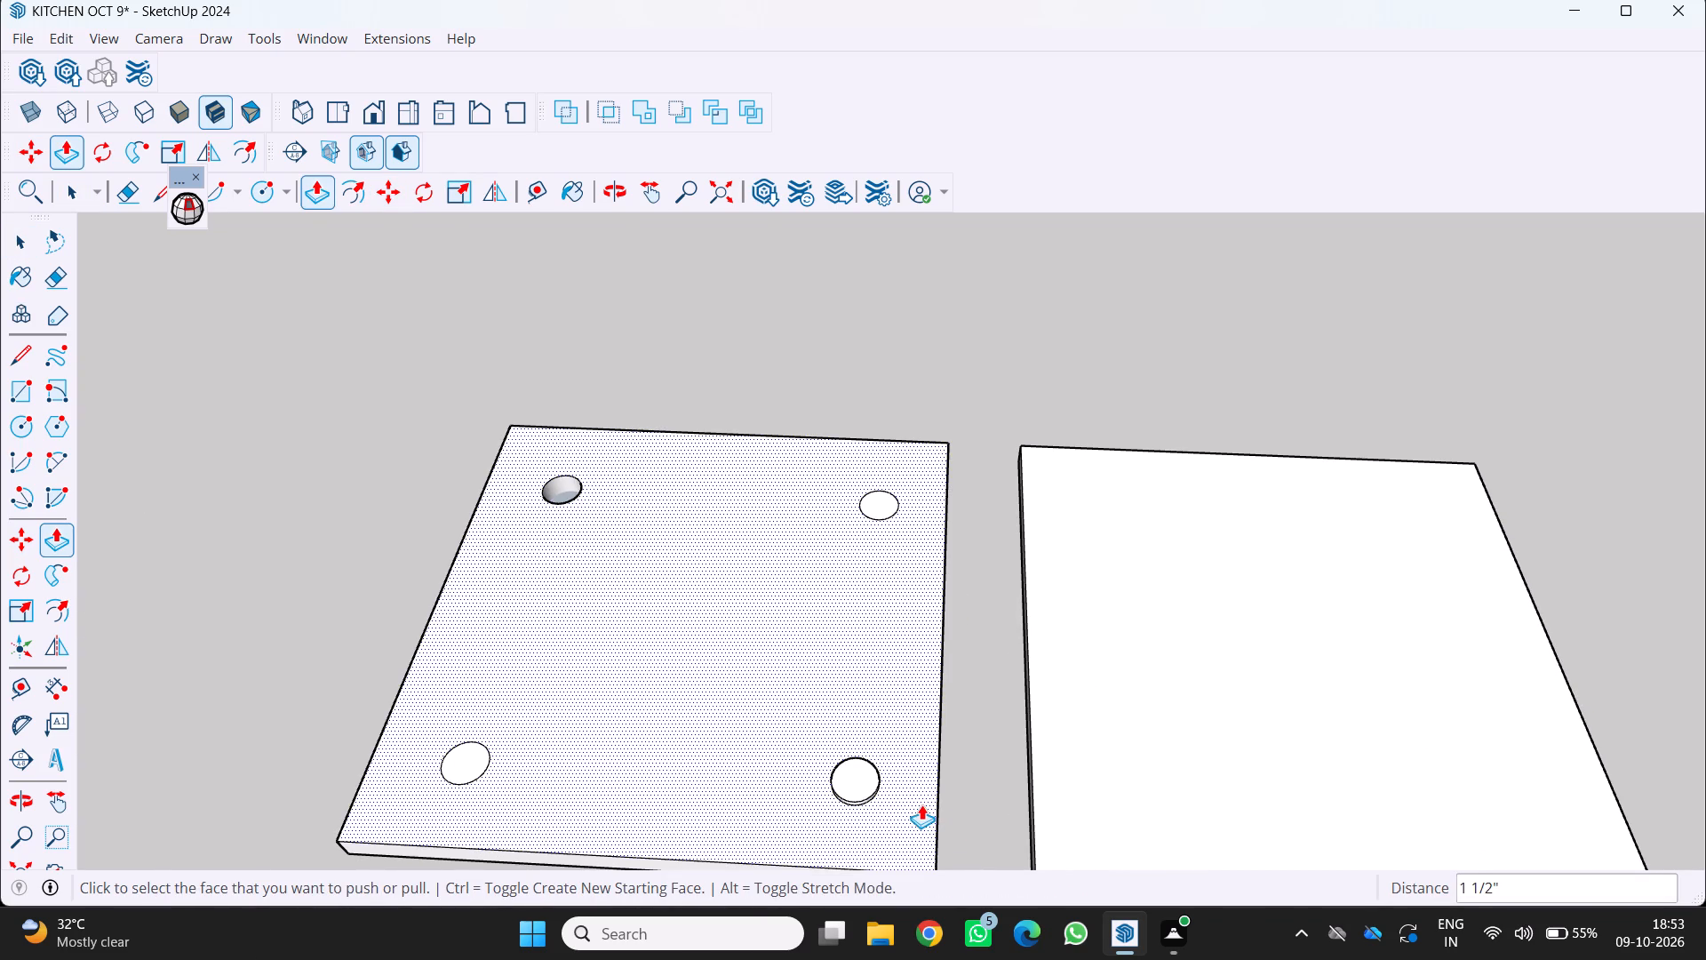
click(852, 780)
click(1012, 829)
Push the circle's face at the first slab's front corner beside the second slab down 6" to sink a round hole.
middle_drag(933, 782, 894, 666)
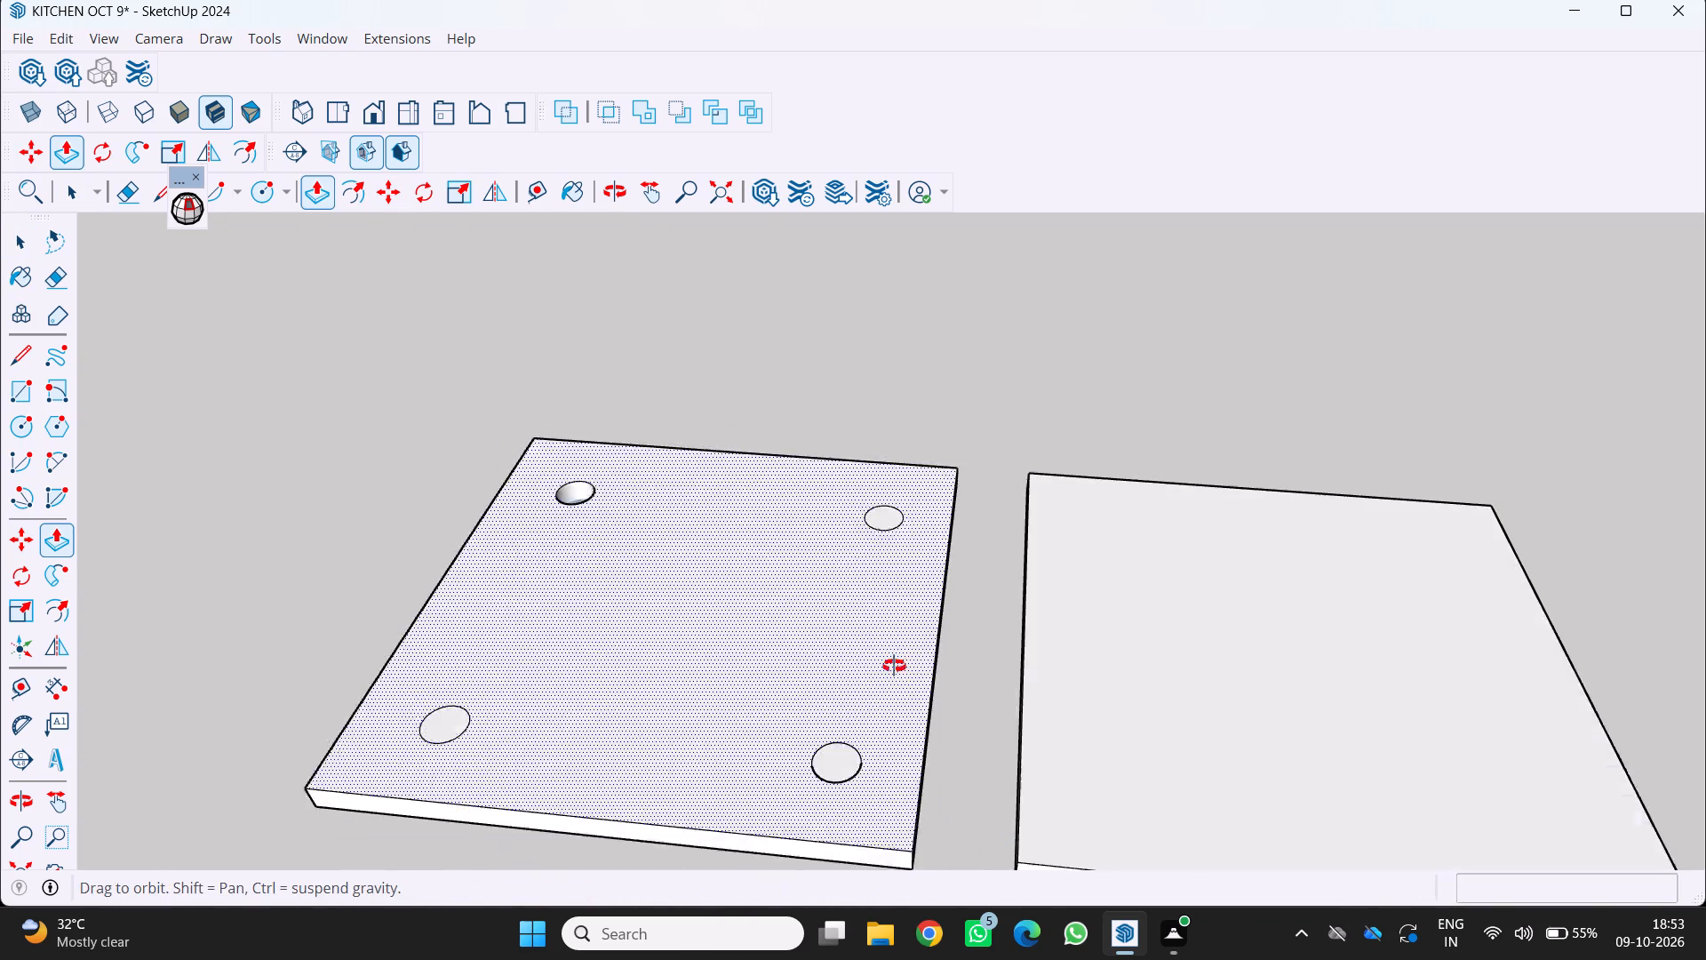
middle_drag(894, 666, 892, 660)
middle_click(892, 656)
middle_drag(889, 650, 889, 629)
middle_click(889, 629)
middle_drag(442, 686, 451, 690)
middle_drag(456, 694, 564, 824)
middle_click(565, 824)
scroll(880, 755, up, 1)
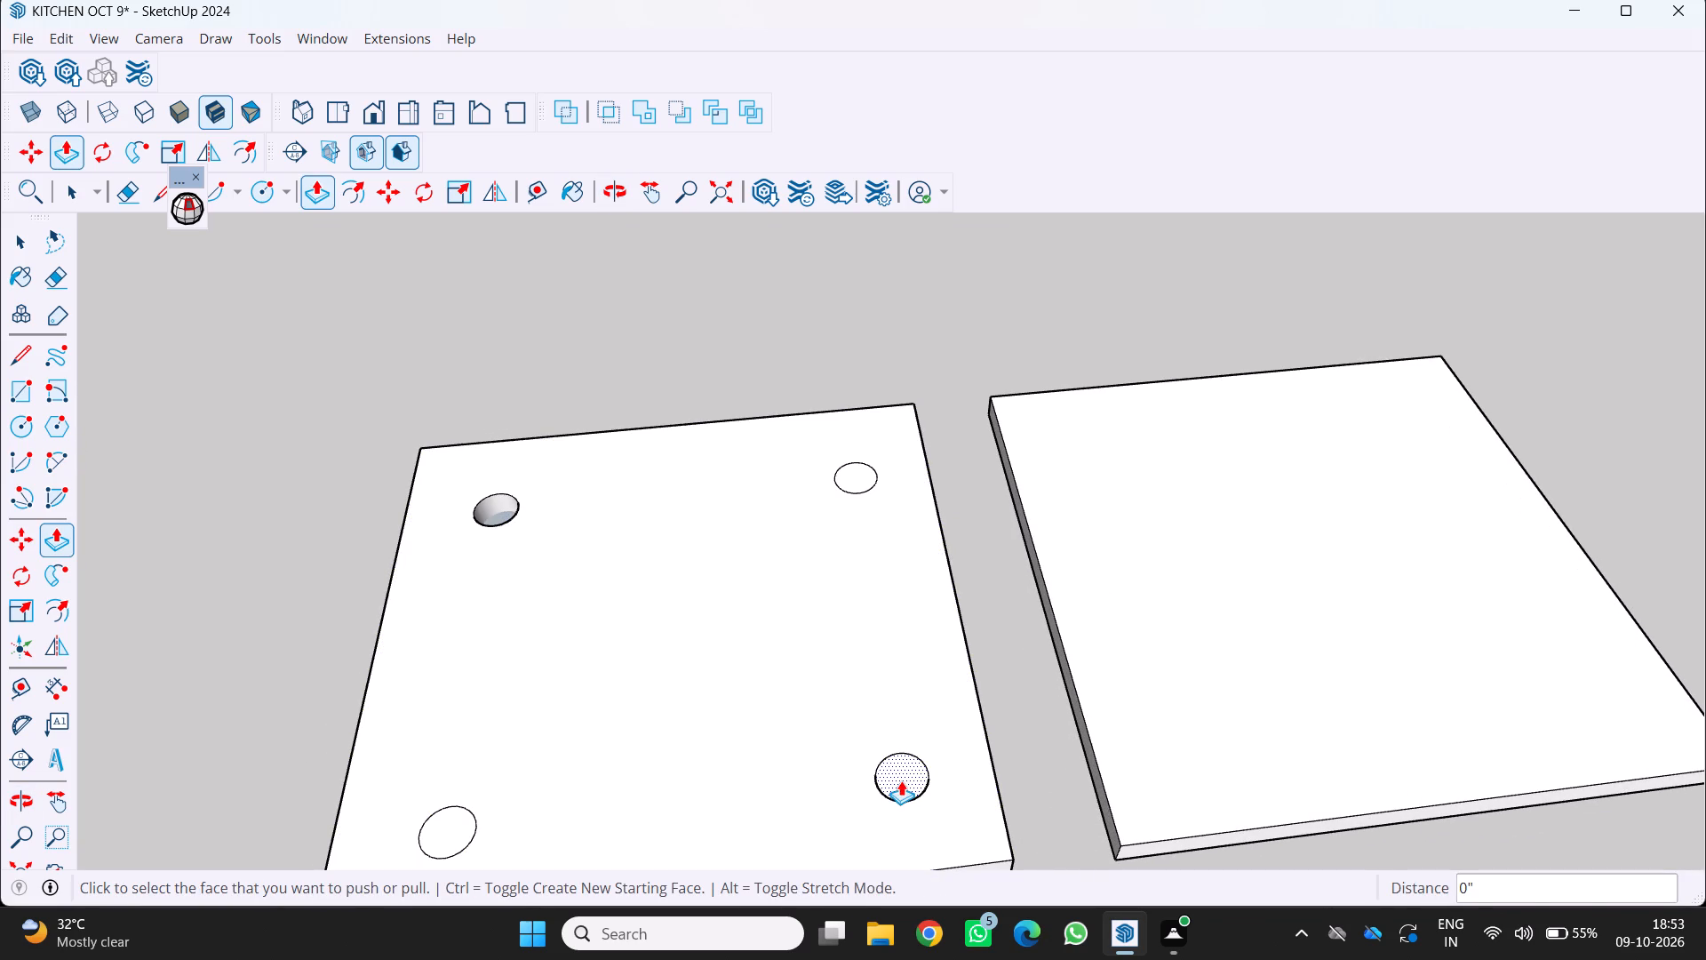
click(902, 780)
click(894, 772)
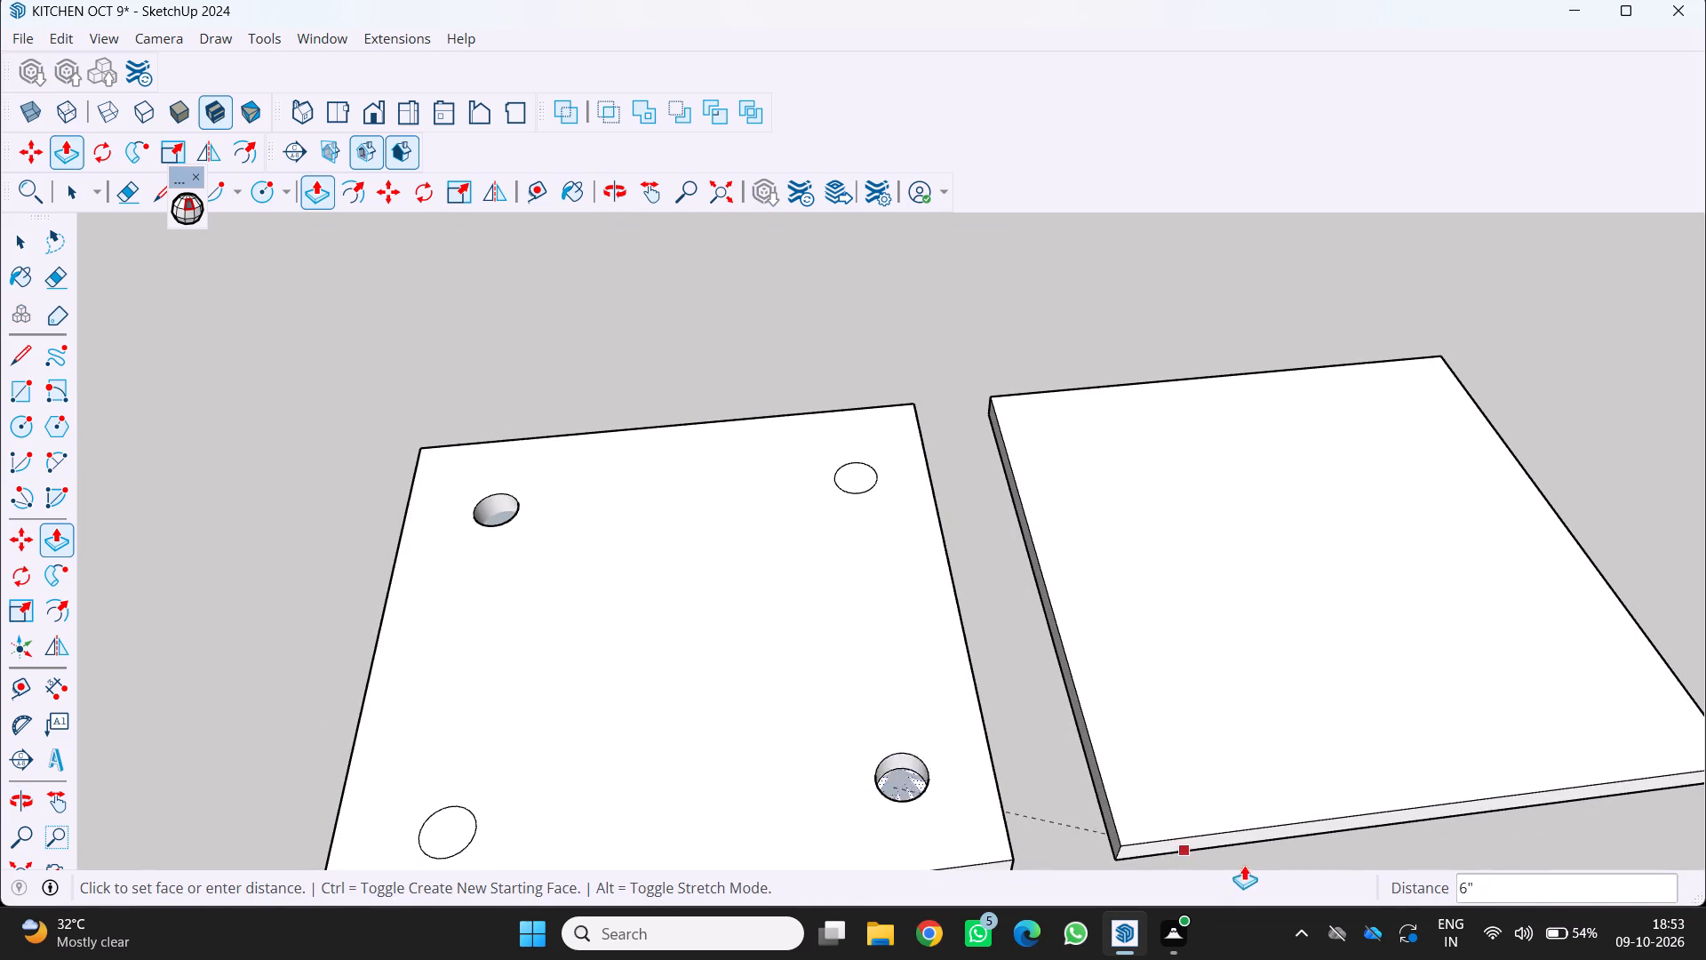
scroll(1049, 743, down, 1)
middle_drag(1032, 748, 1006, 746)
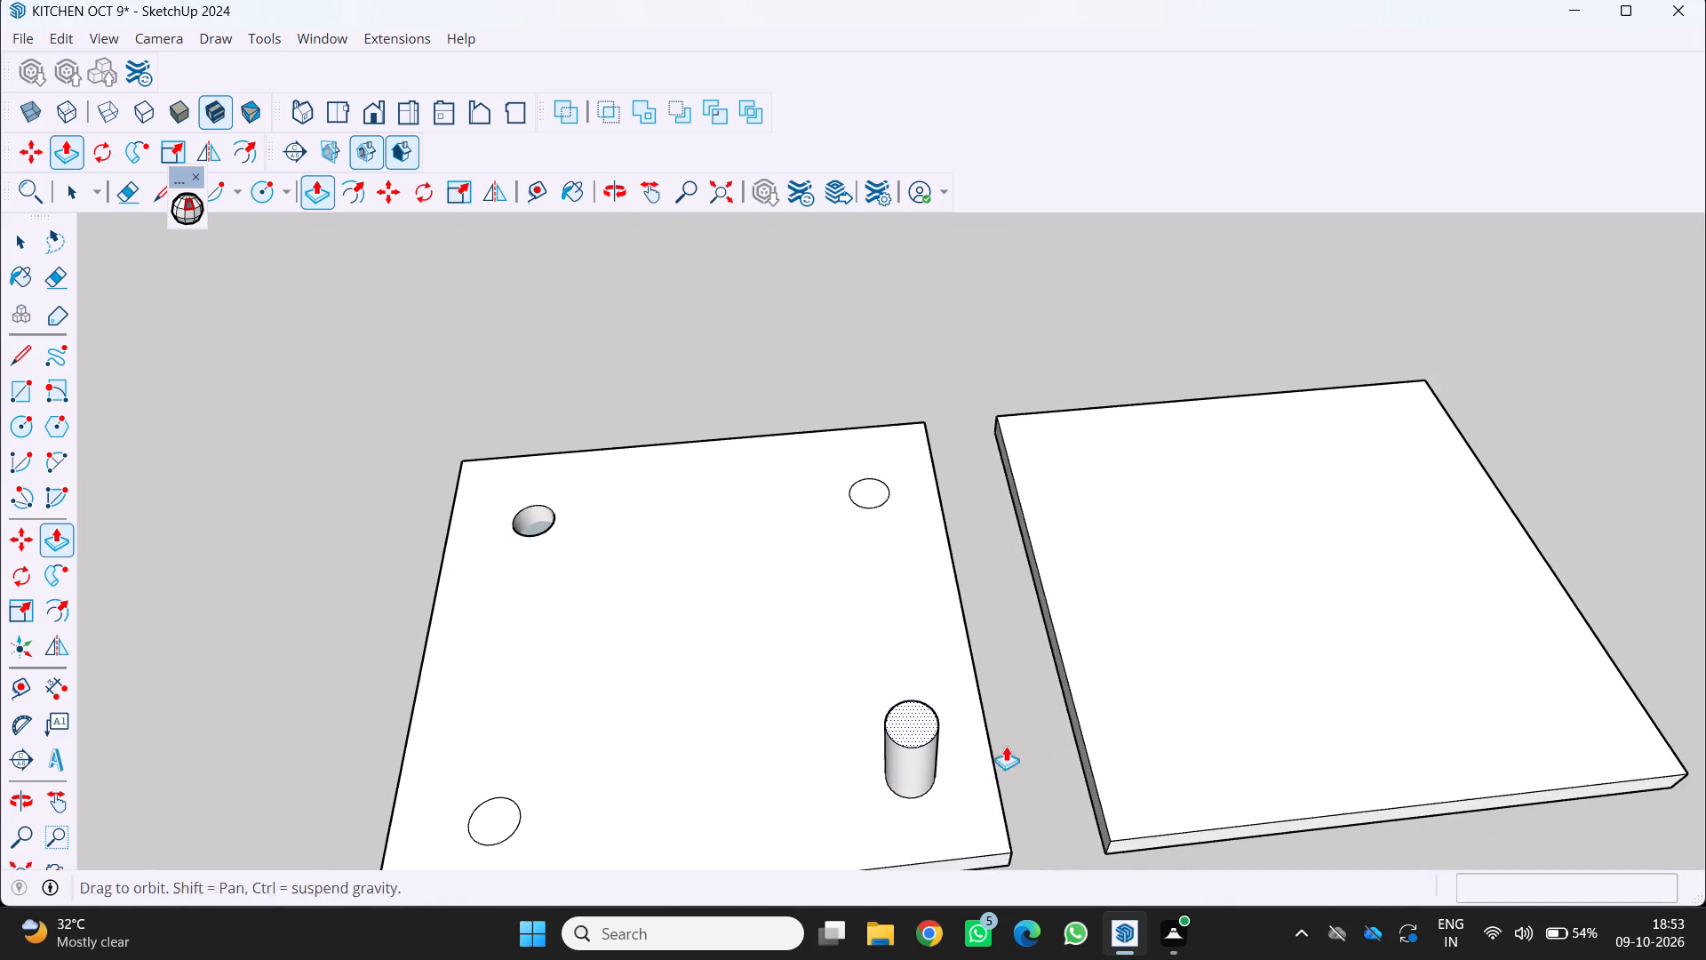
middle_drag(1006, 746, 1014, 749)
middle_drag(897, 691, 762, 577)
middle_click(763, 575)
scroll(763, 574, down, 1)
middle_drag(867, 842, 899, 786)
click(894, 792)
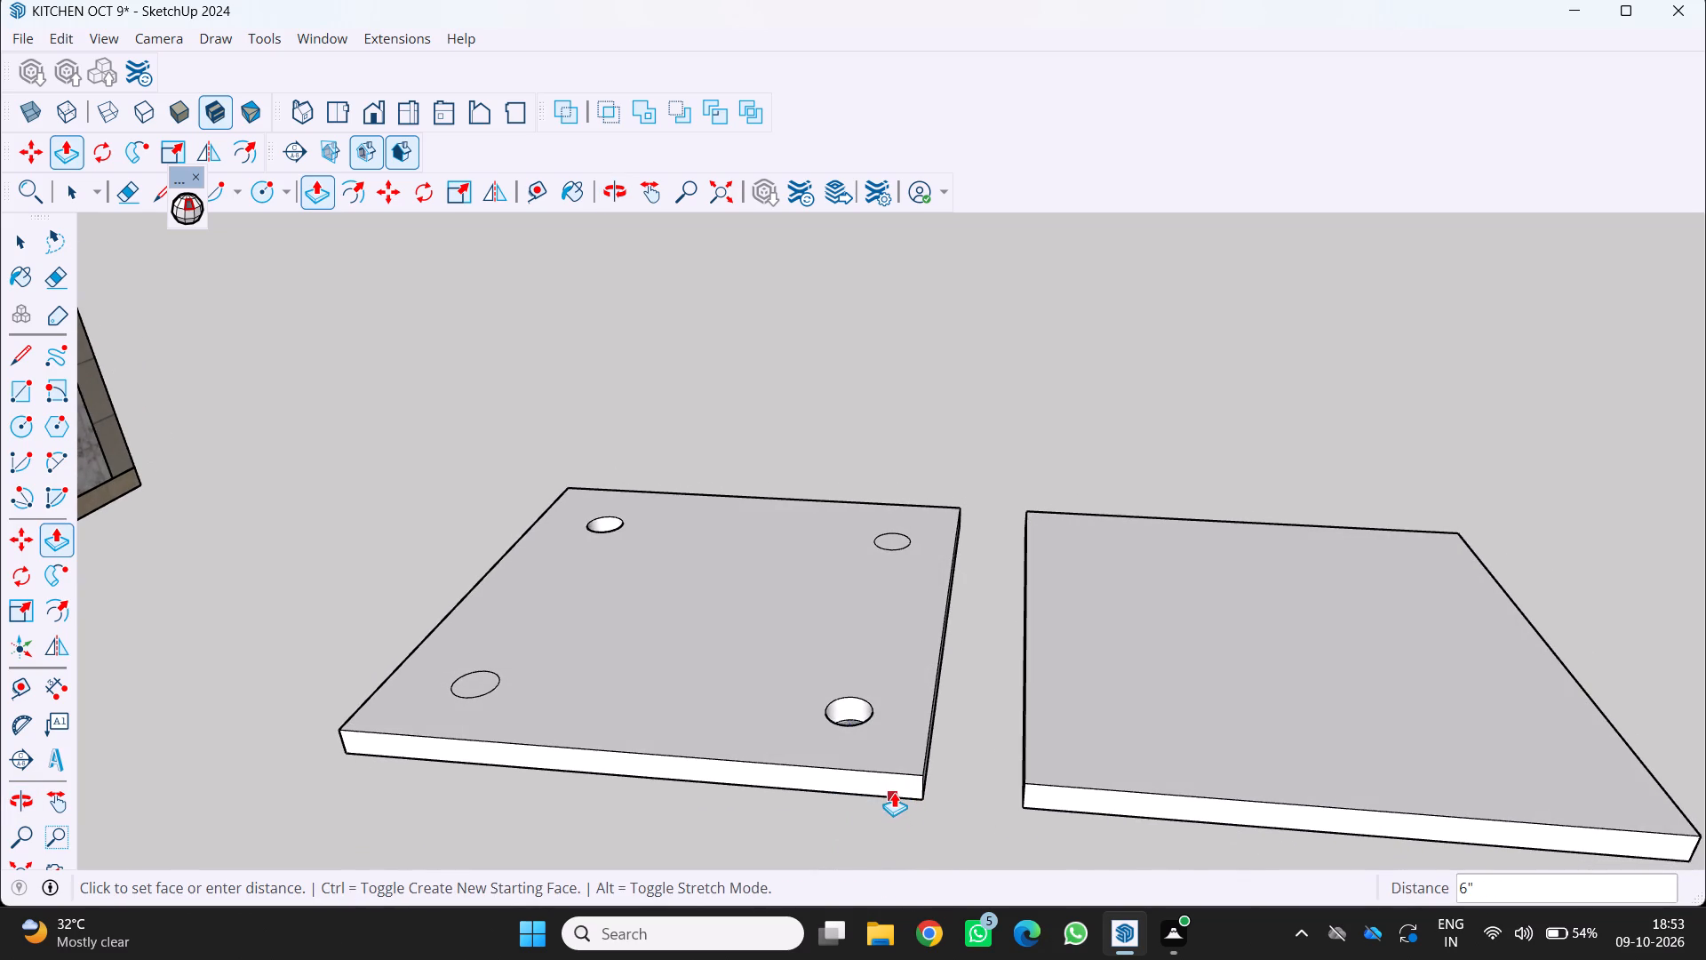
Push the two remaining circles down, about 1' 9" at the front corner and about 7" at the back corner.
middle_drag(575, 740, 643, 835)
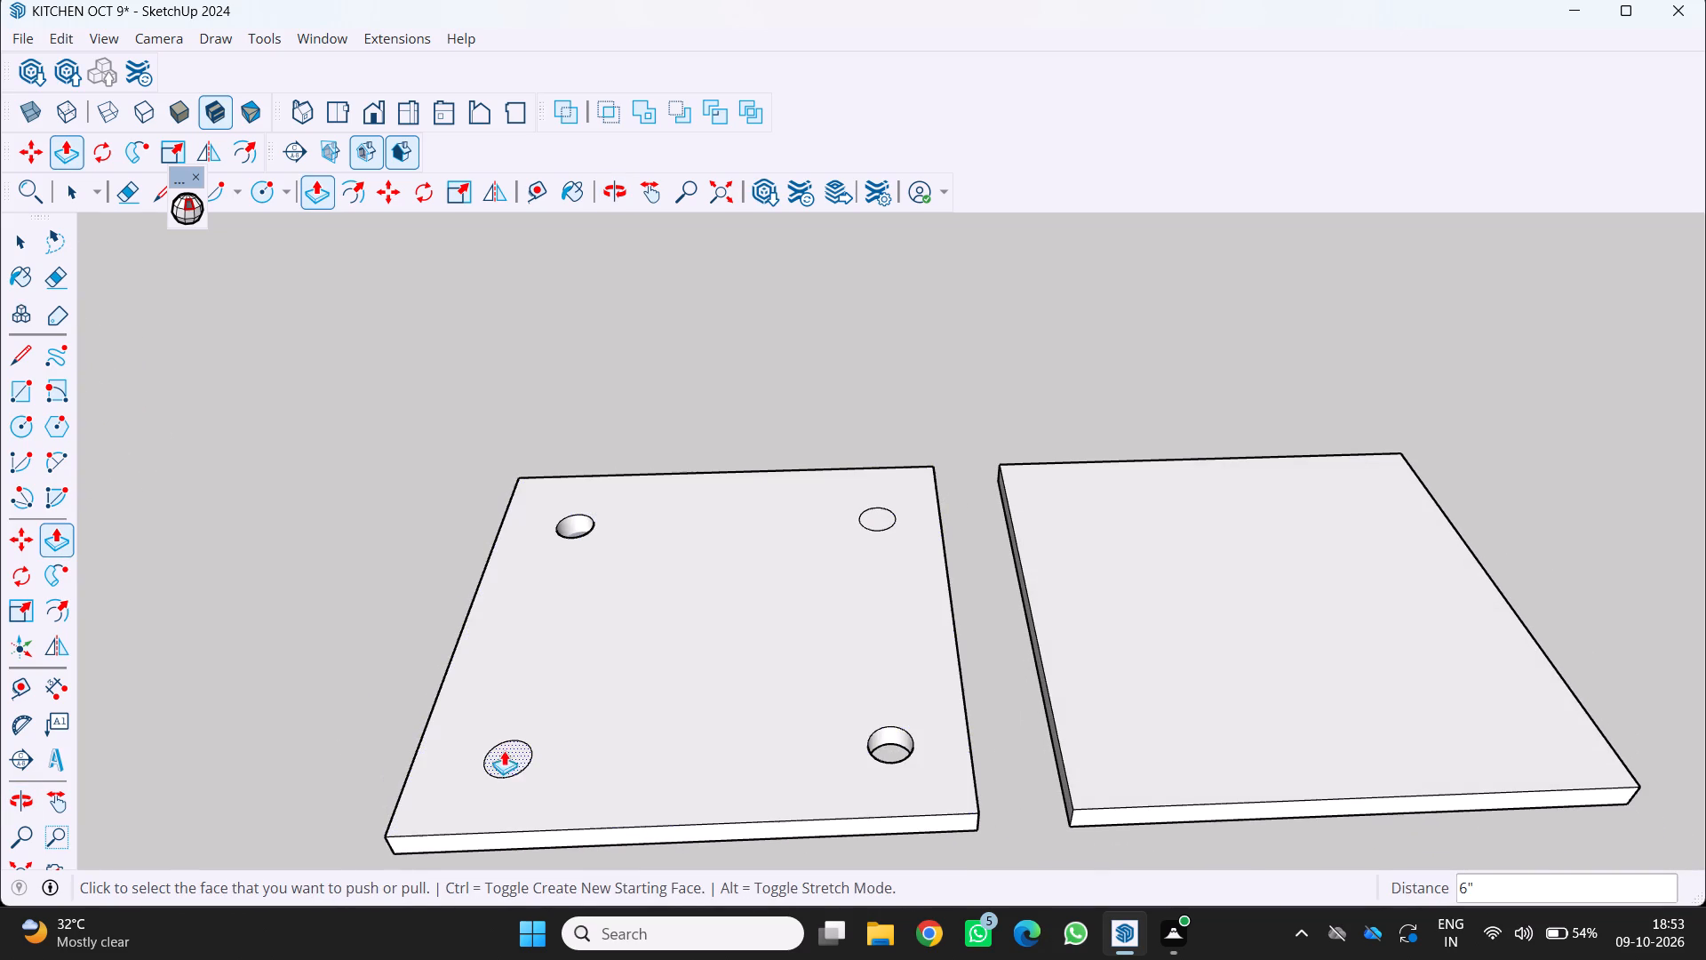
click(505, 756)
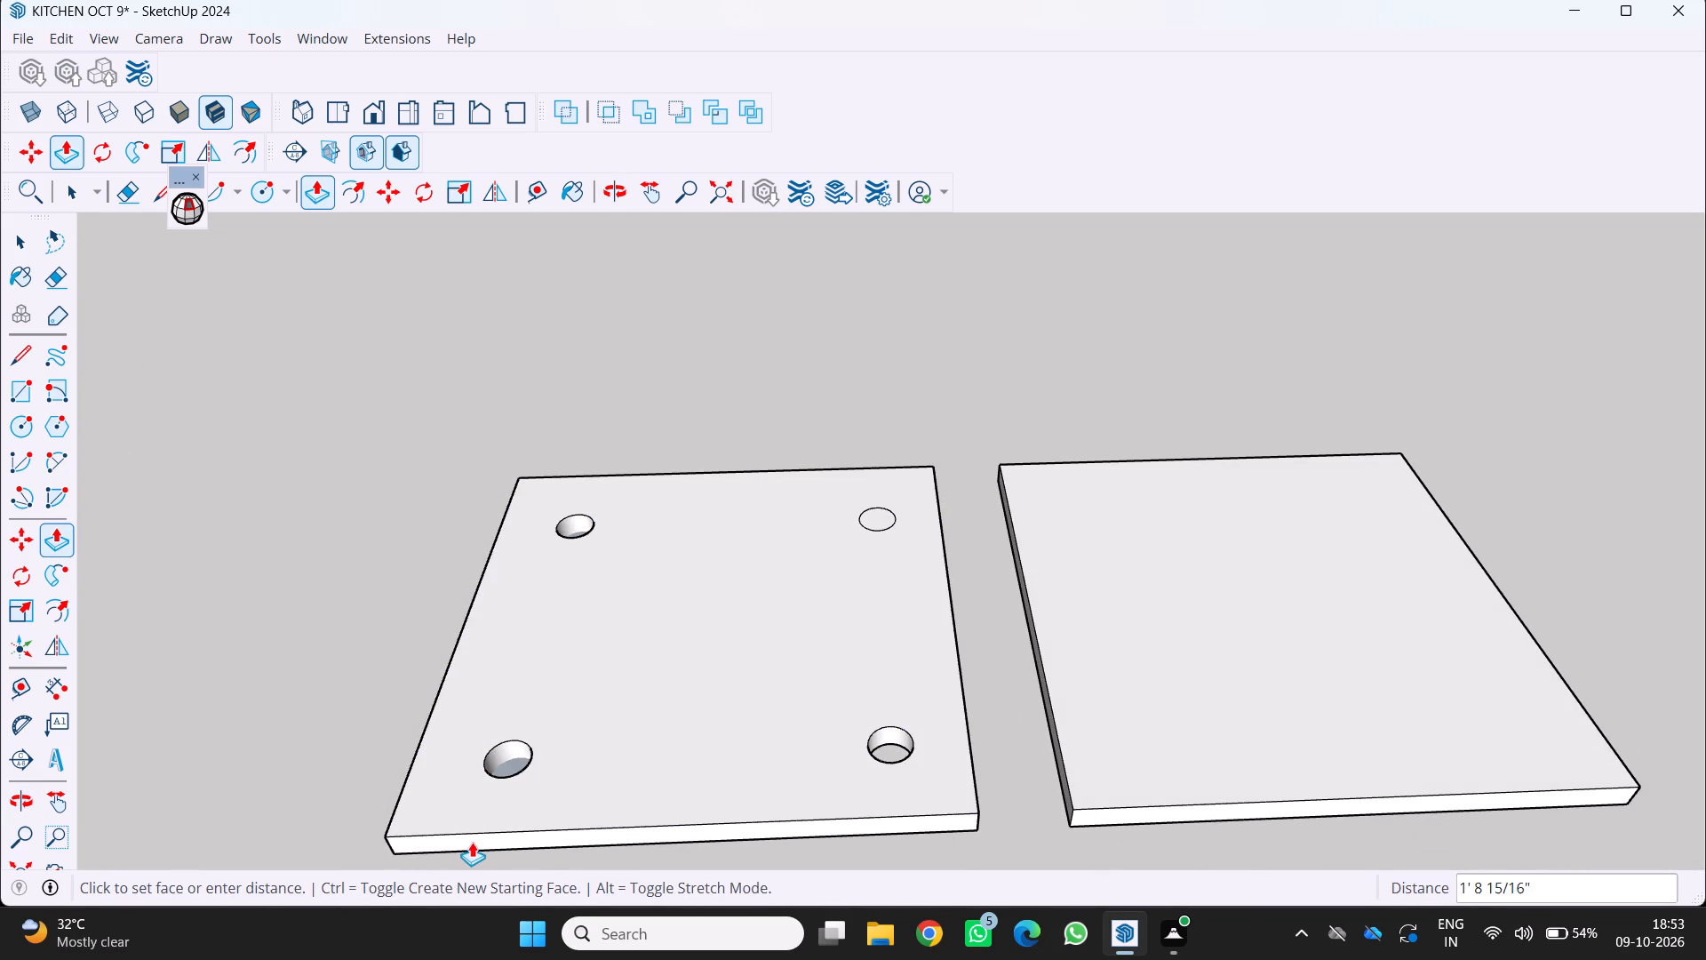
click(471, 841)
middle_drag(721, 596, 735, 735)
scroll(967, 424, up, 2)
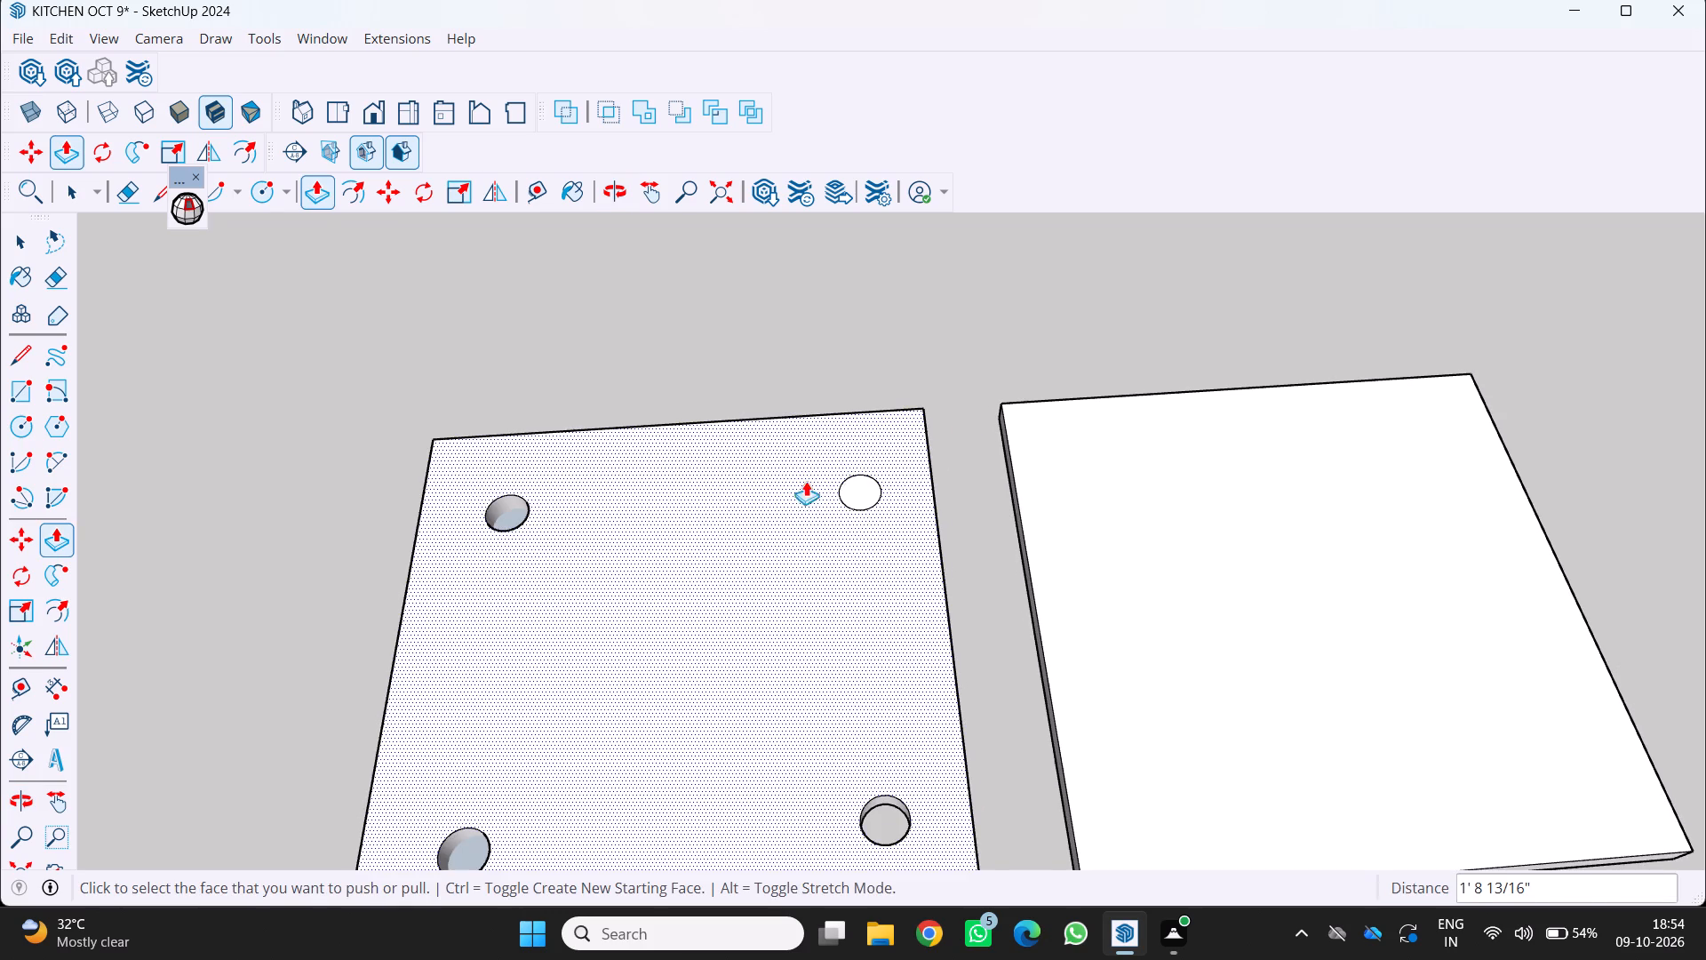
click(849, 492)
click(965, 523)
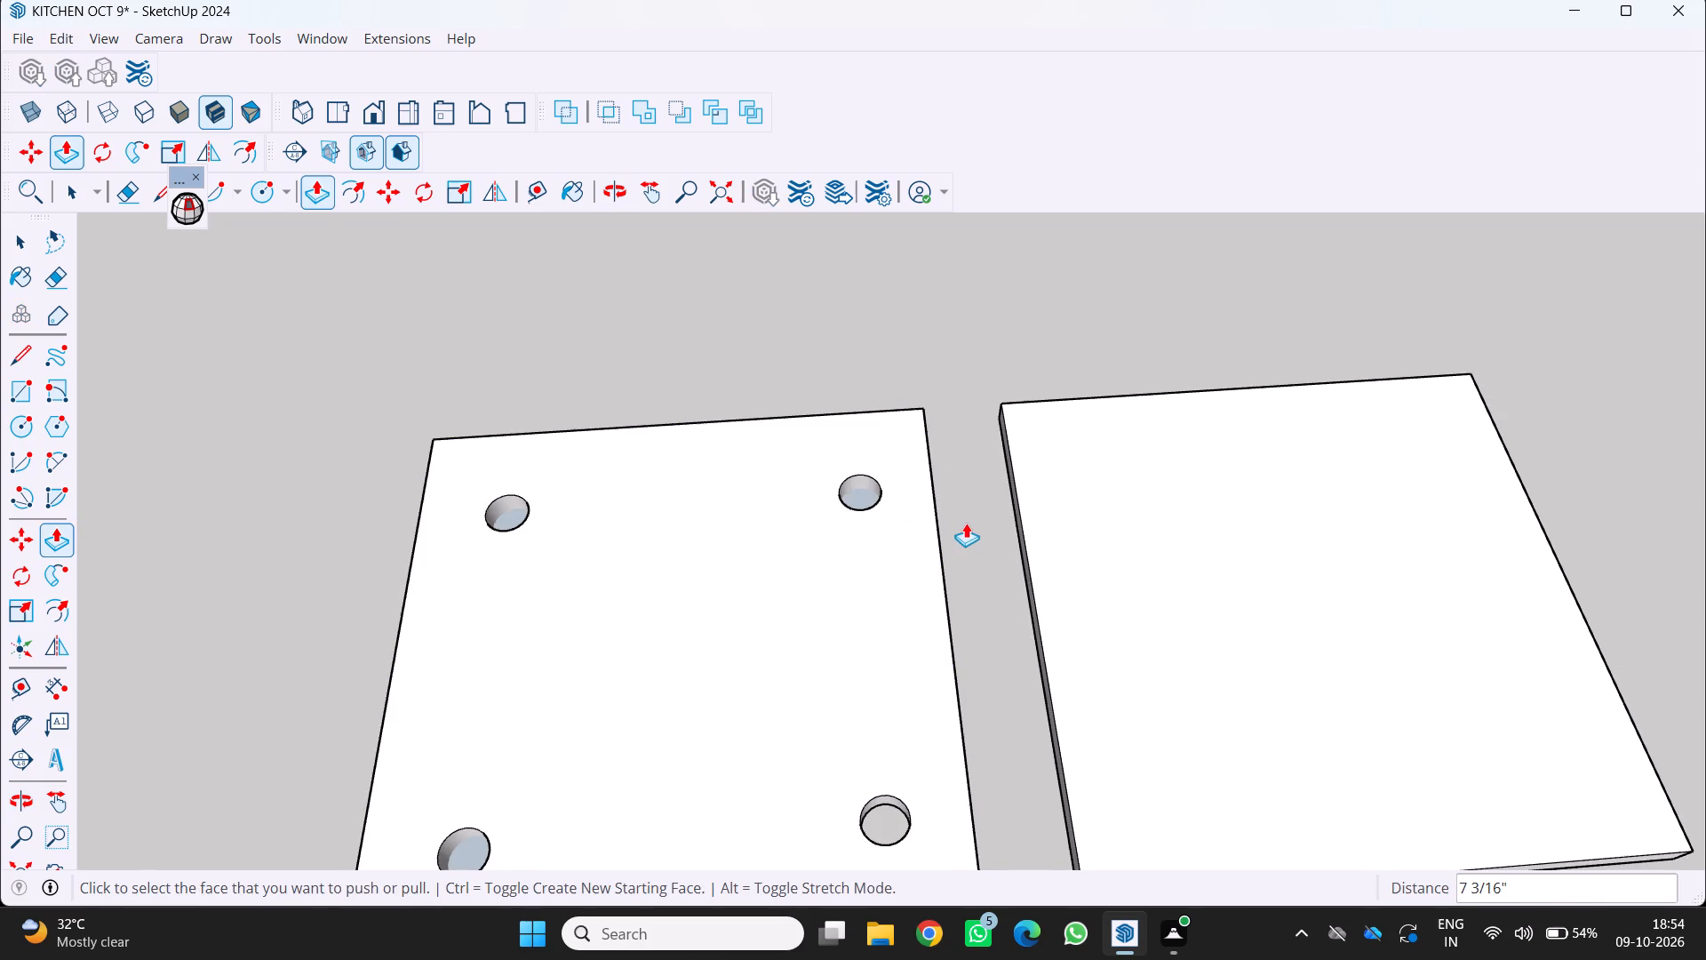
scroll(961, 524, down, 4)
key(space)
Draw an L-shape of two lines near the kitchen-side back hole, about 3' parallel to the back edge, plus a shorter leg toward the front.
middle_drag(708, 610, 680, 561)
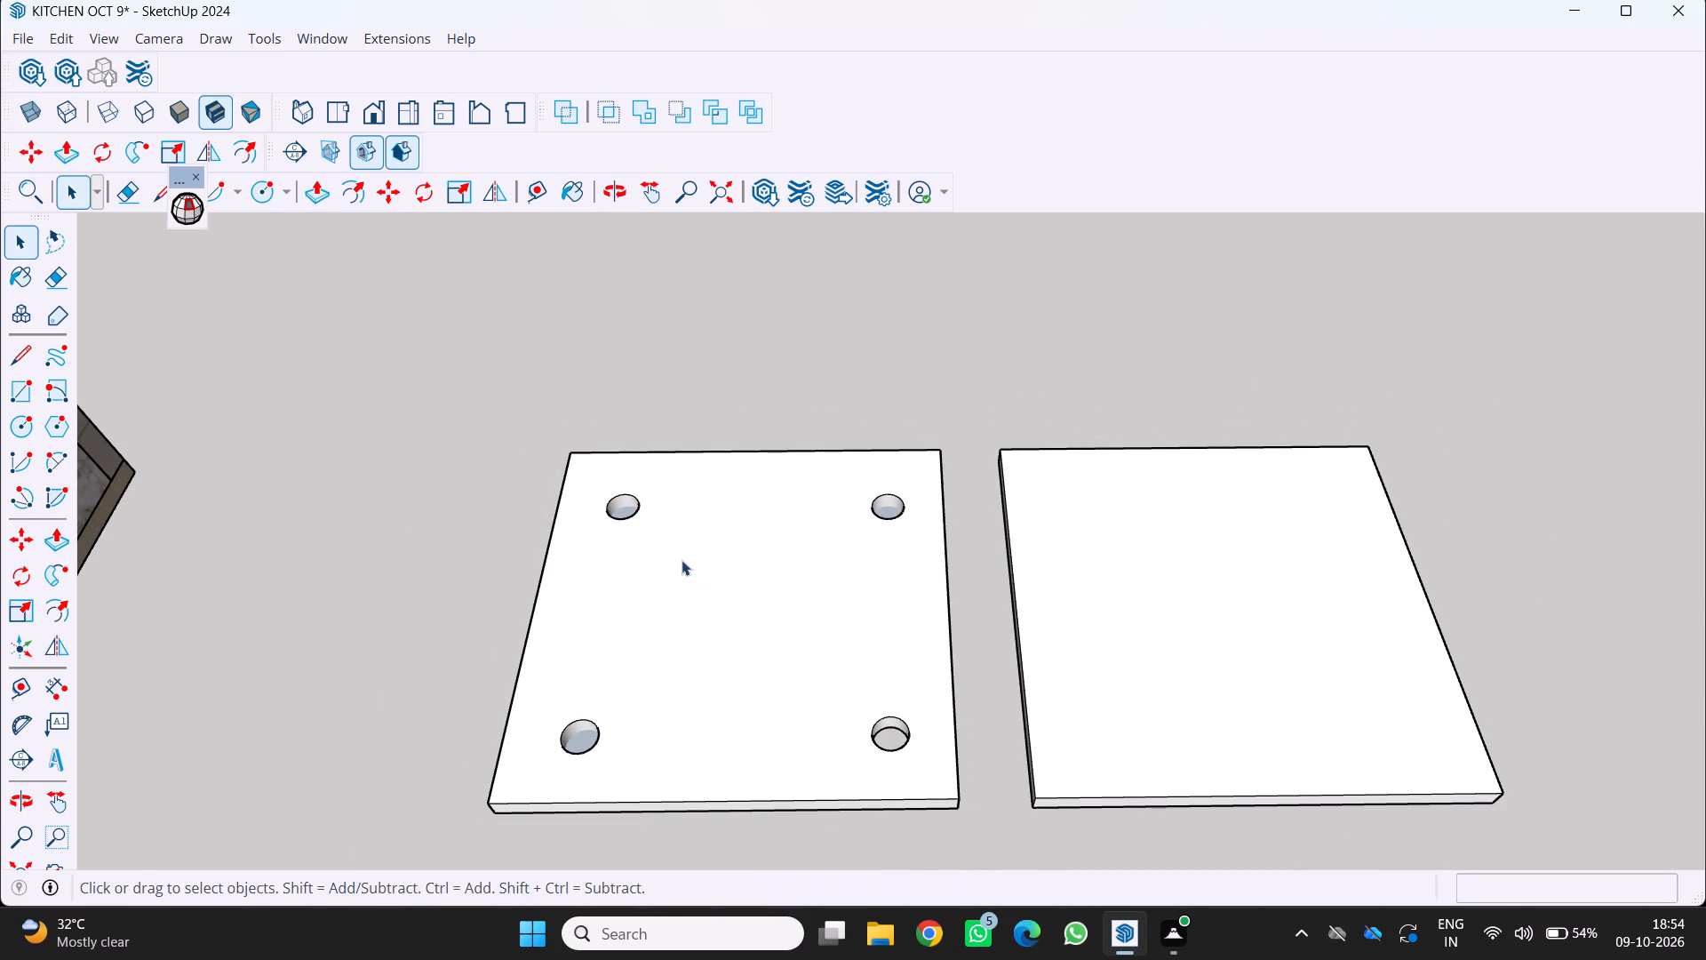
click(16, 357)
scroll(787, 500, up, 2)
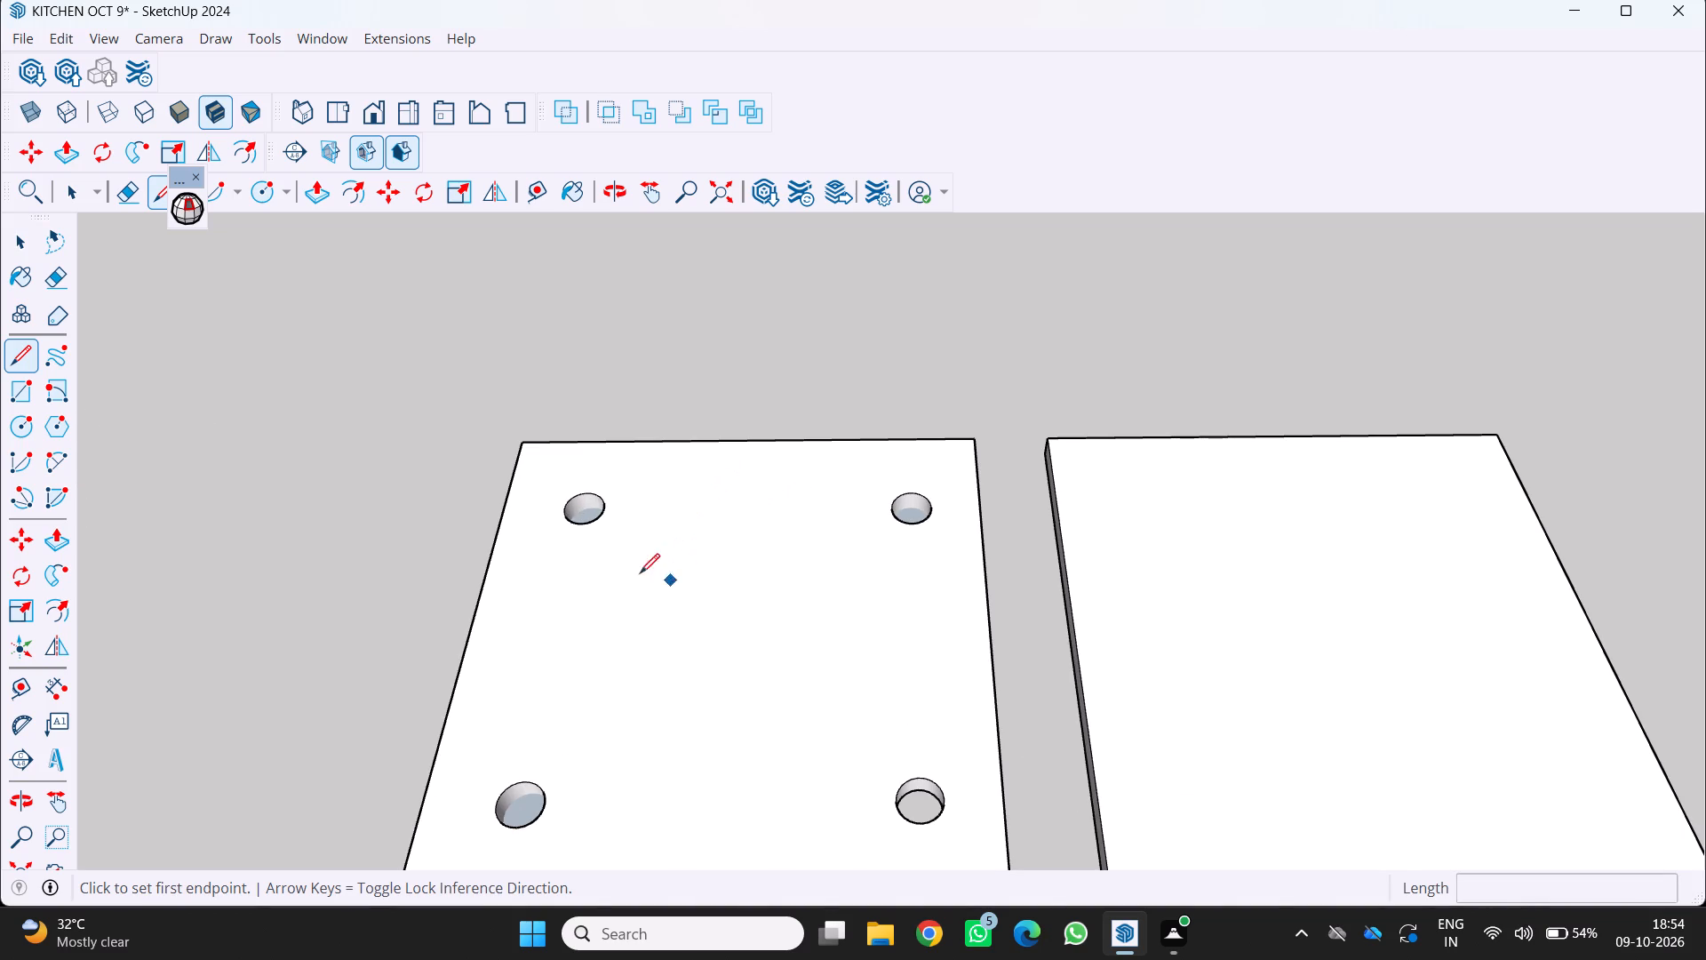
scroll(712, 542, down, 3)
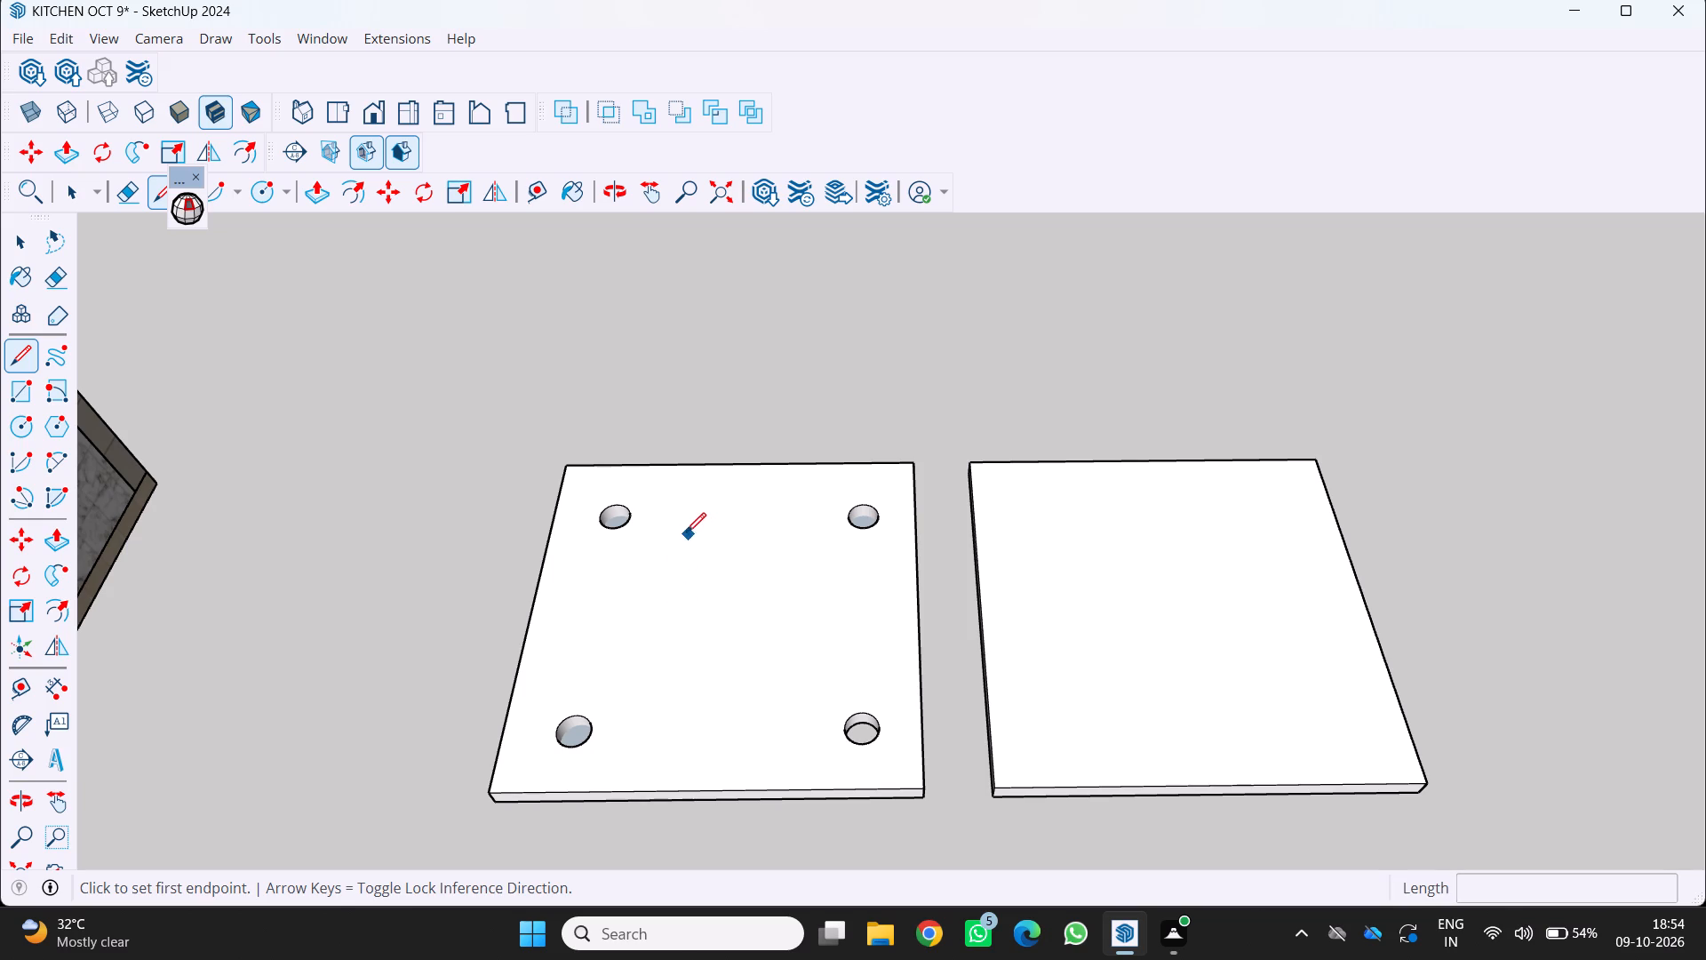
click(767, 509)
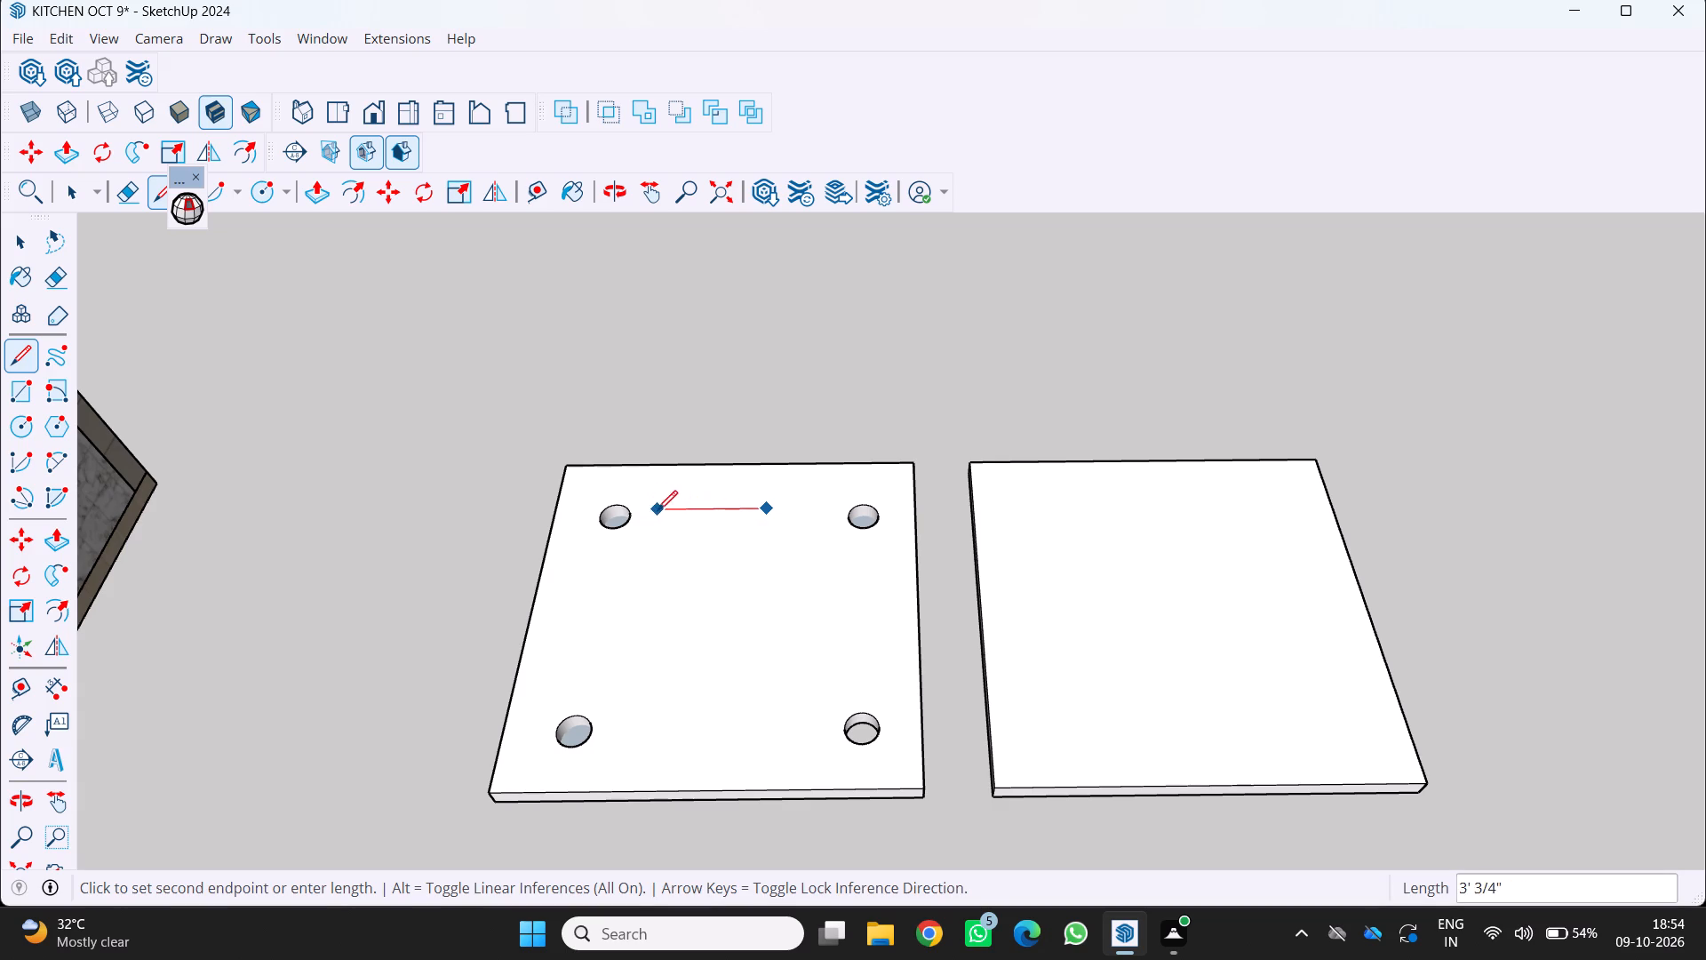
click(658, 511)
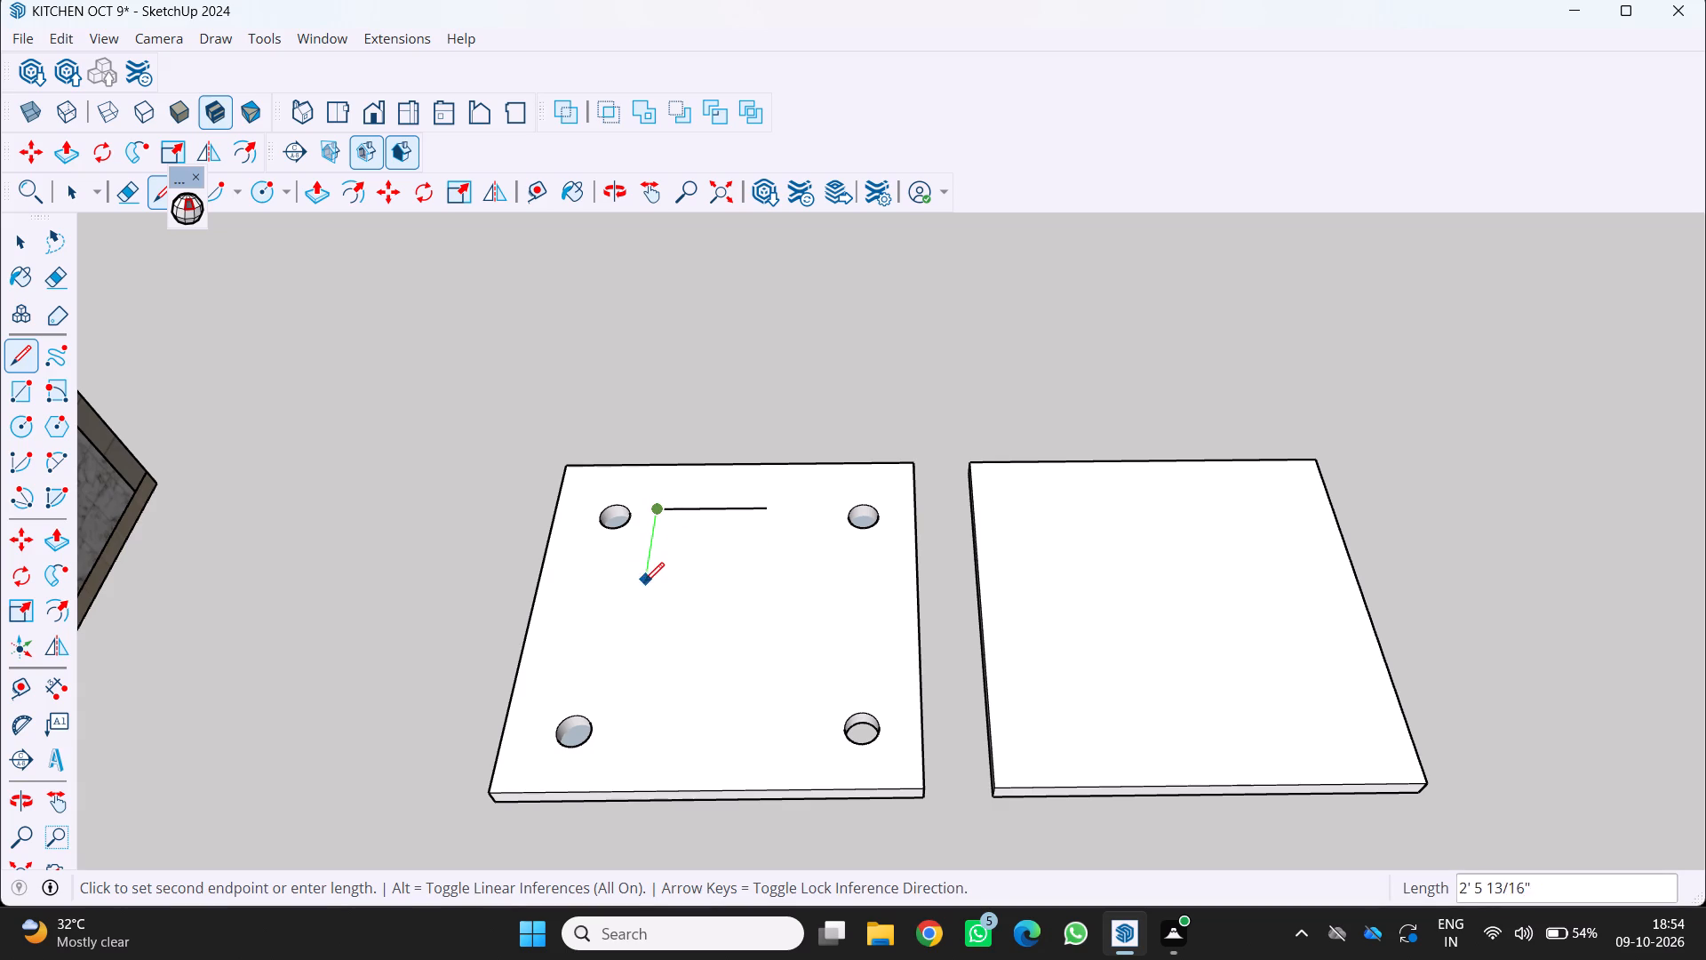
click(648, 589)
key(space)
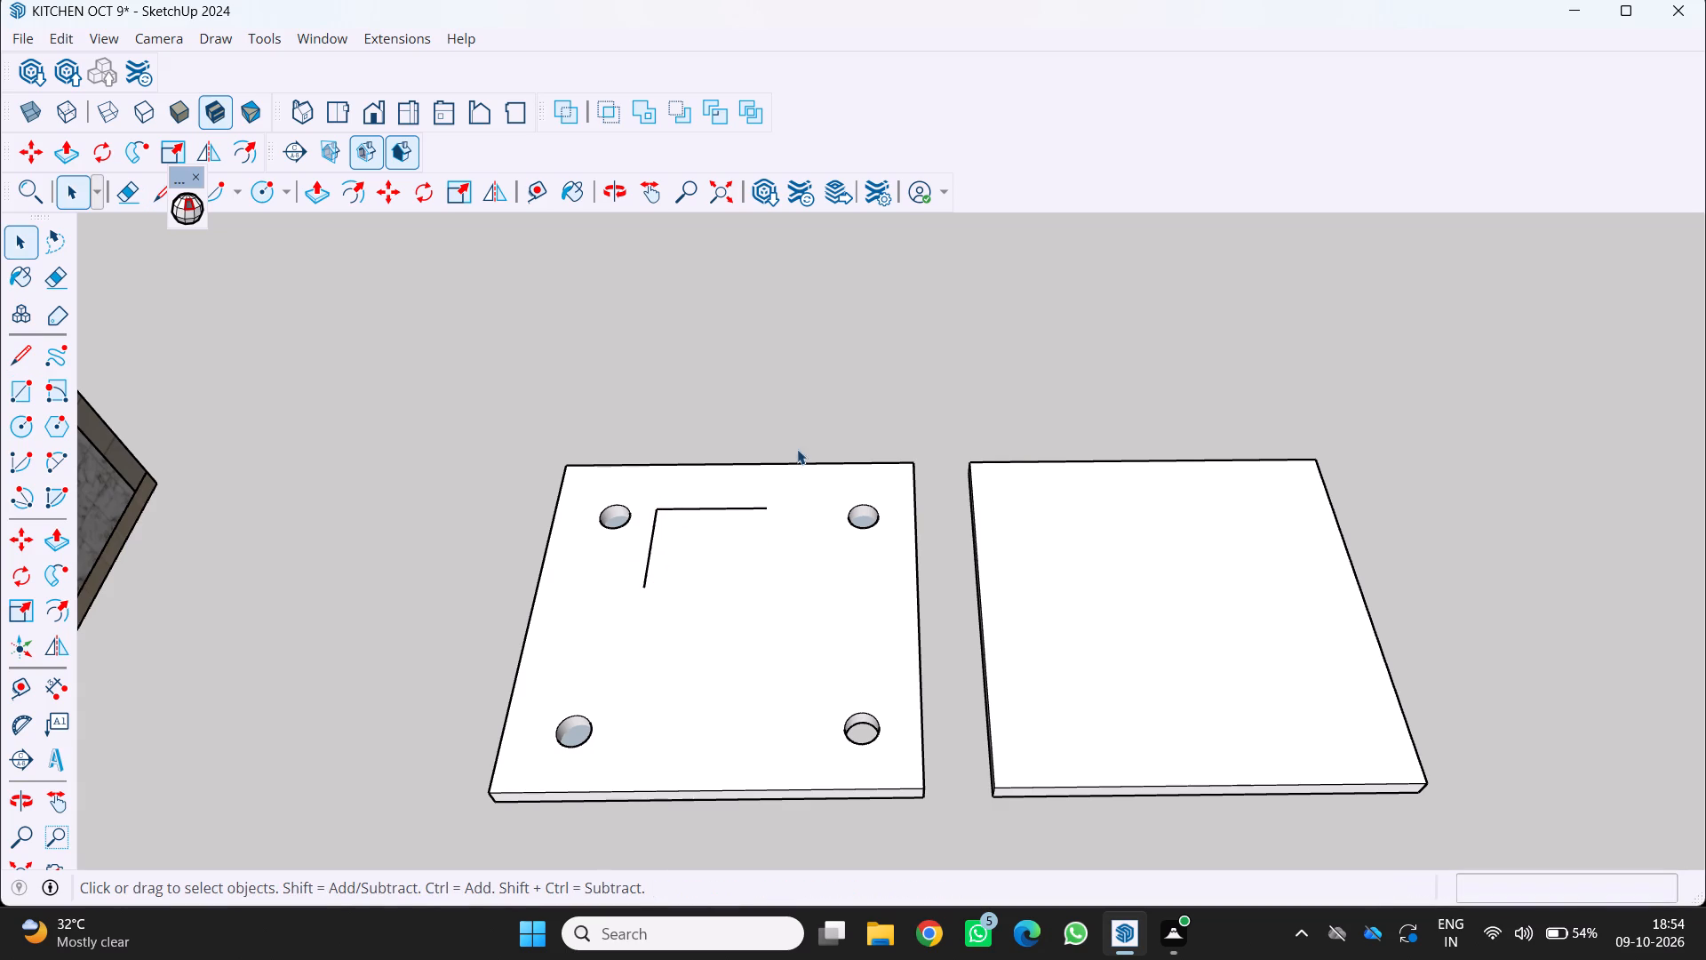
Offset the two connected lines of the L-shape by 5" toward the slab's middle.
scroll(745, 463, up, 2)
click(690, 515)
click(687, 516)
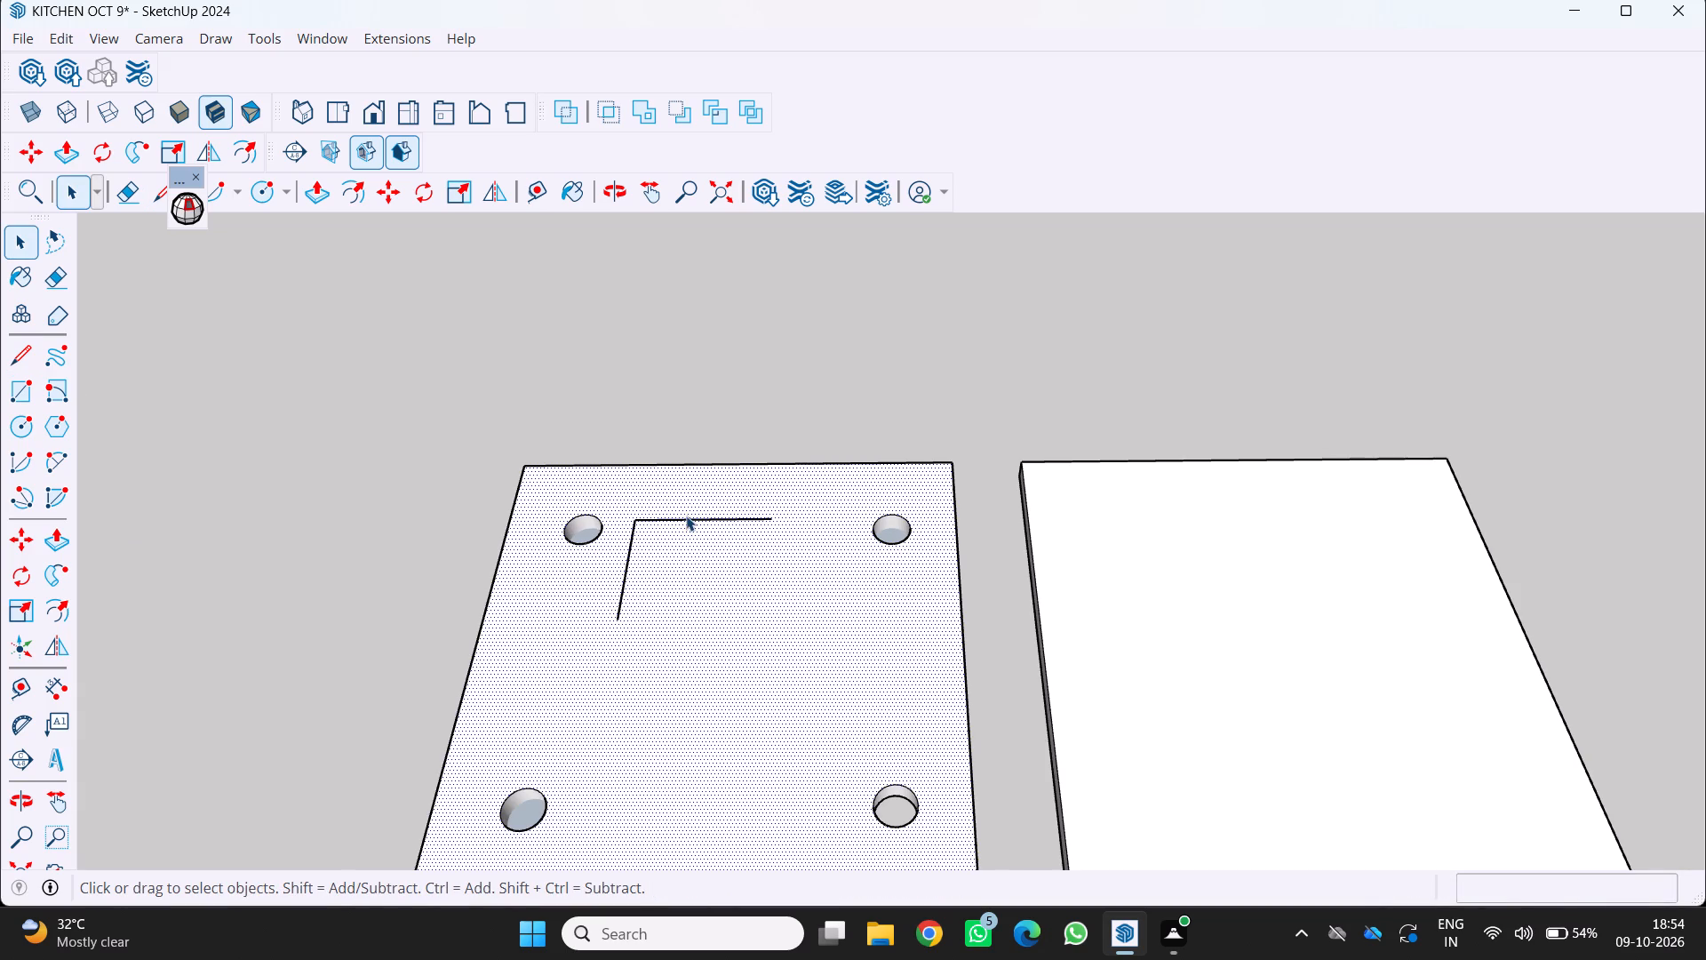
click(685, 517)
click(590, 657)
key(space)
key(space)
drag(585, 589, 596, 584)
scroll(625, 545, up, 3)
click(655, 508)
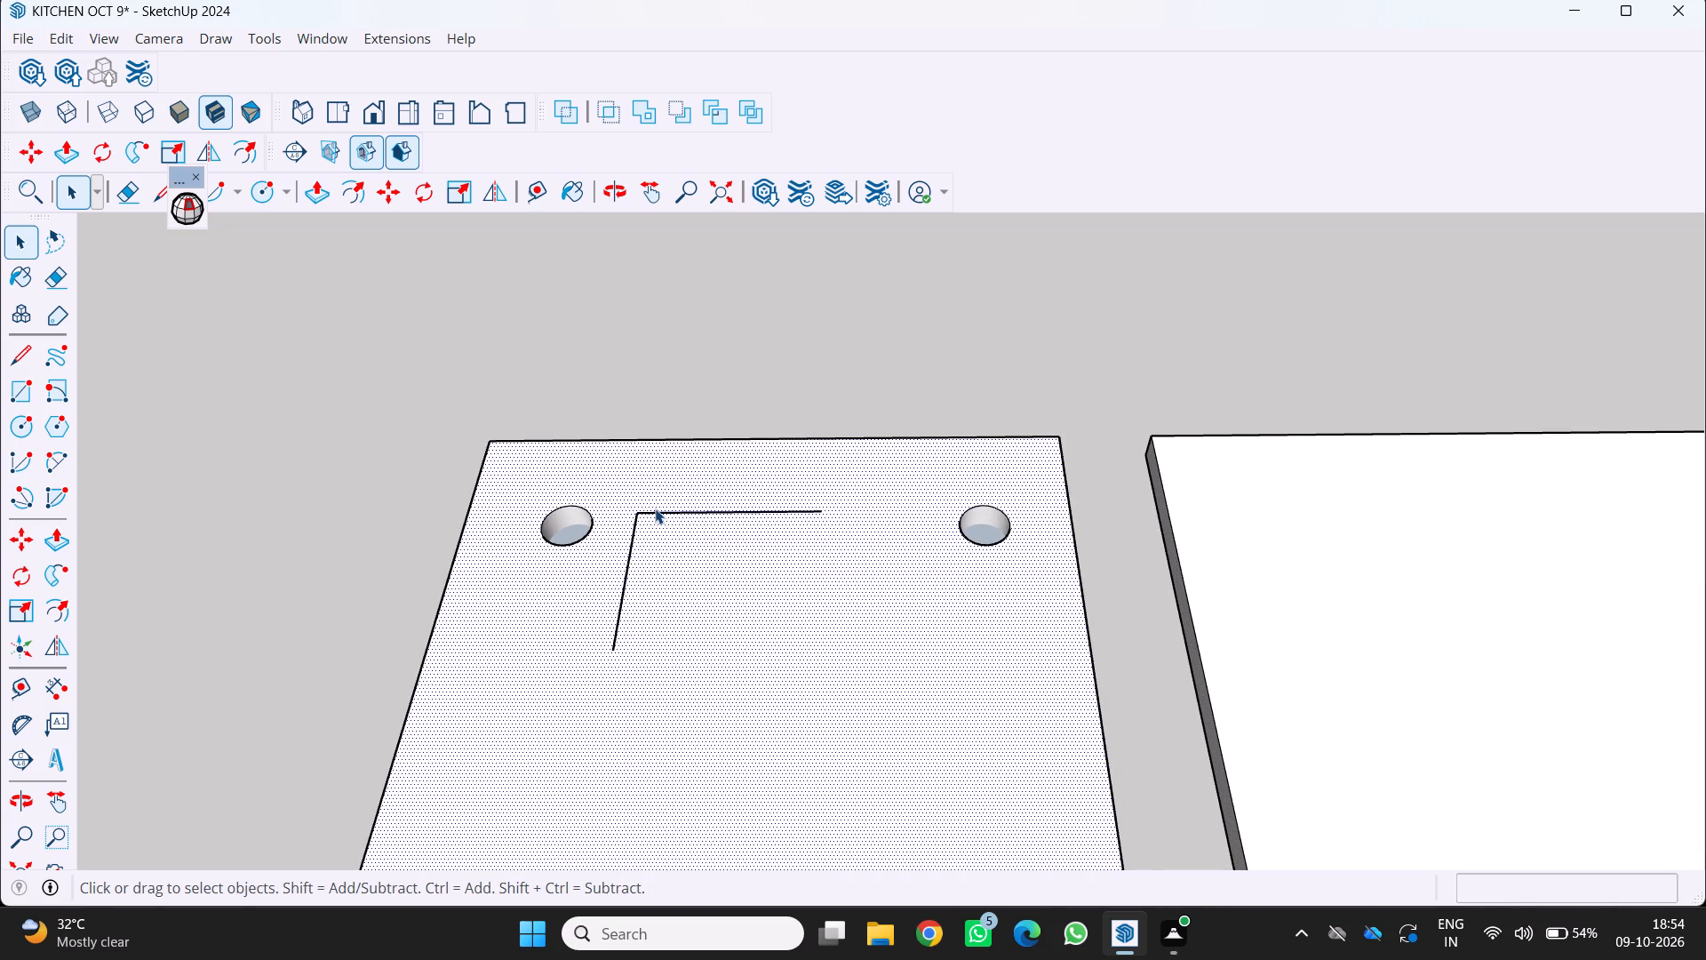
click(624, 557)
key(space)
key(space)
key(space)
click(594, 591)
drag(593, 588, 525, 562)
click(186, 528)
scroll(683, 524, up, 5)
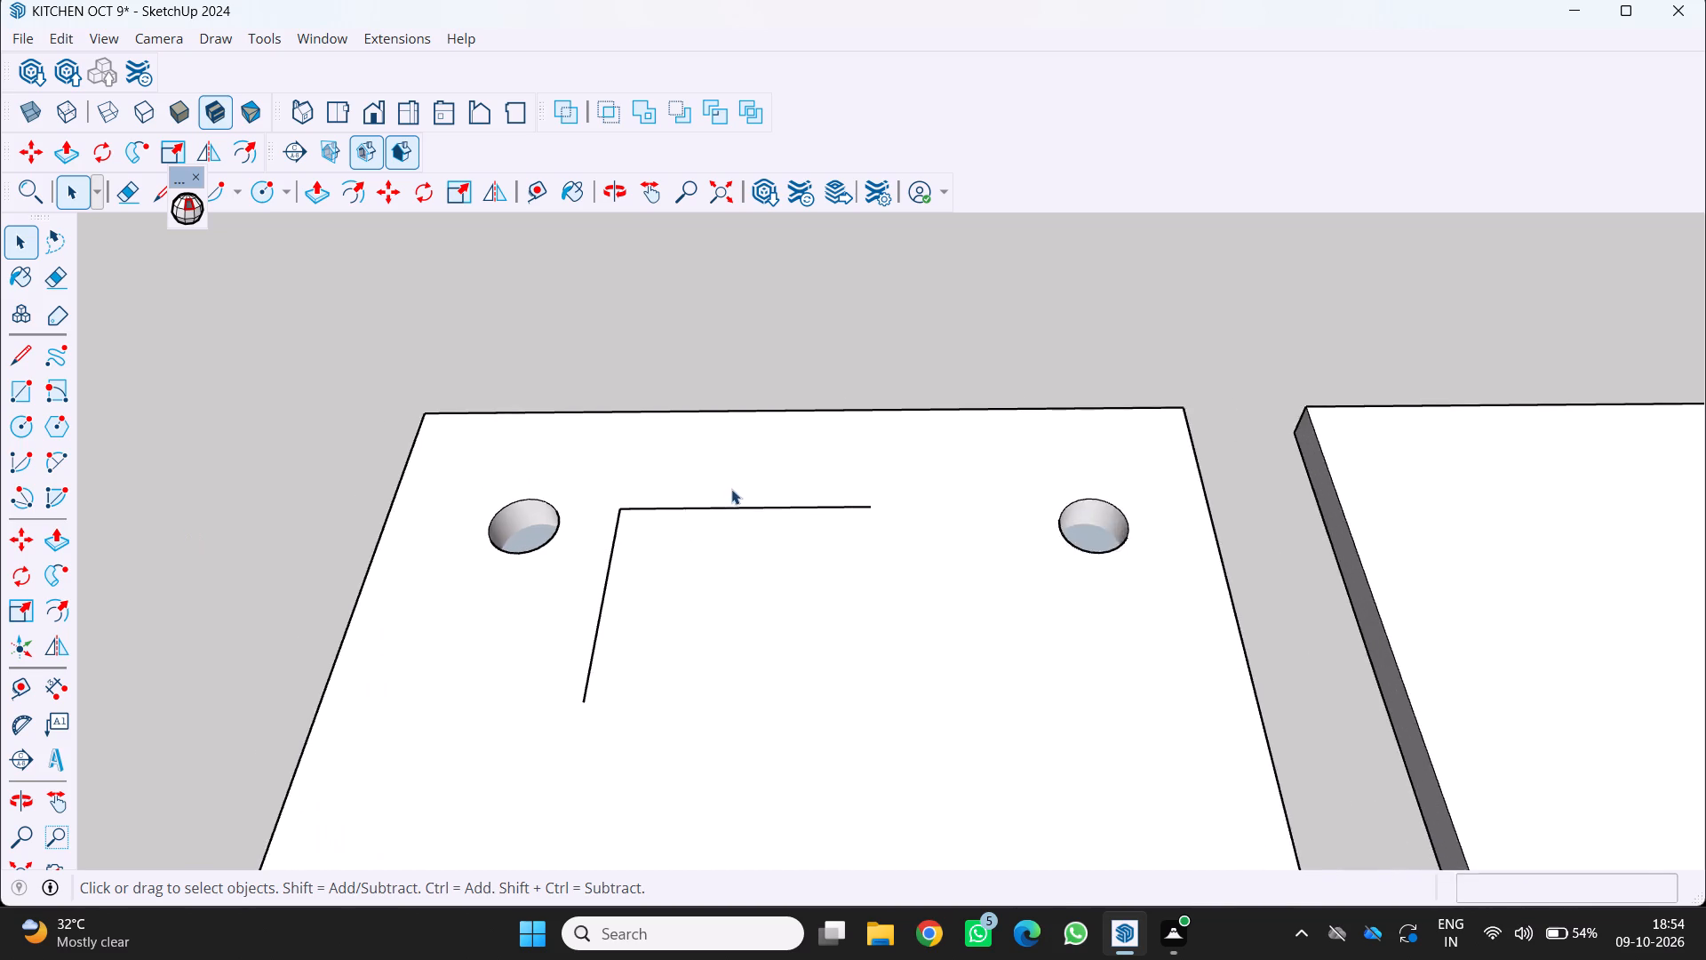
scroll(731, 489, up, 2)
click(725, 516)
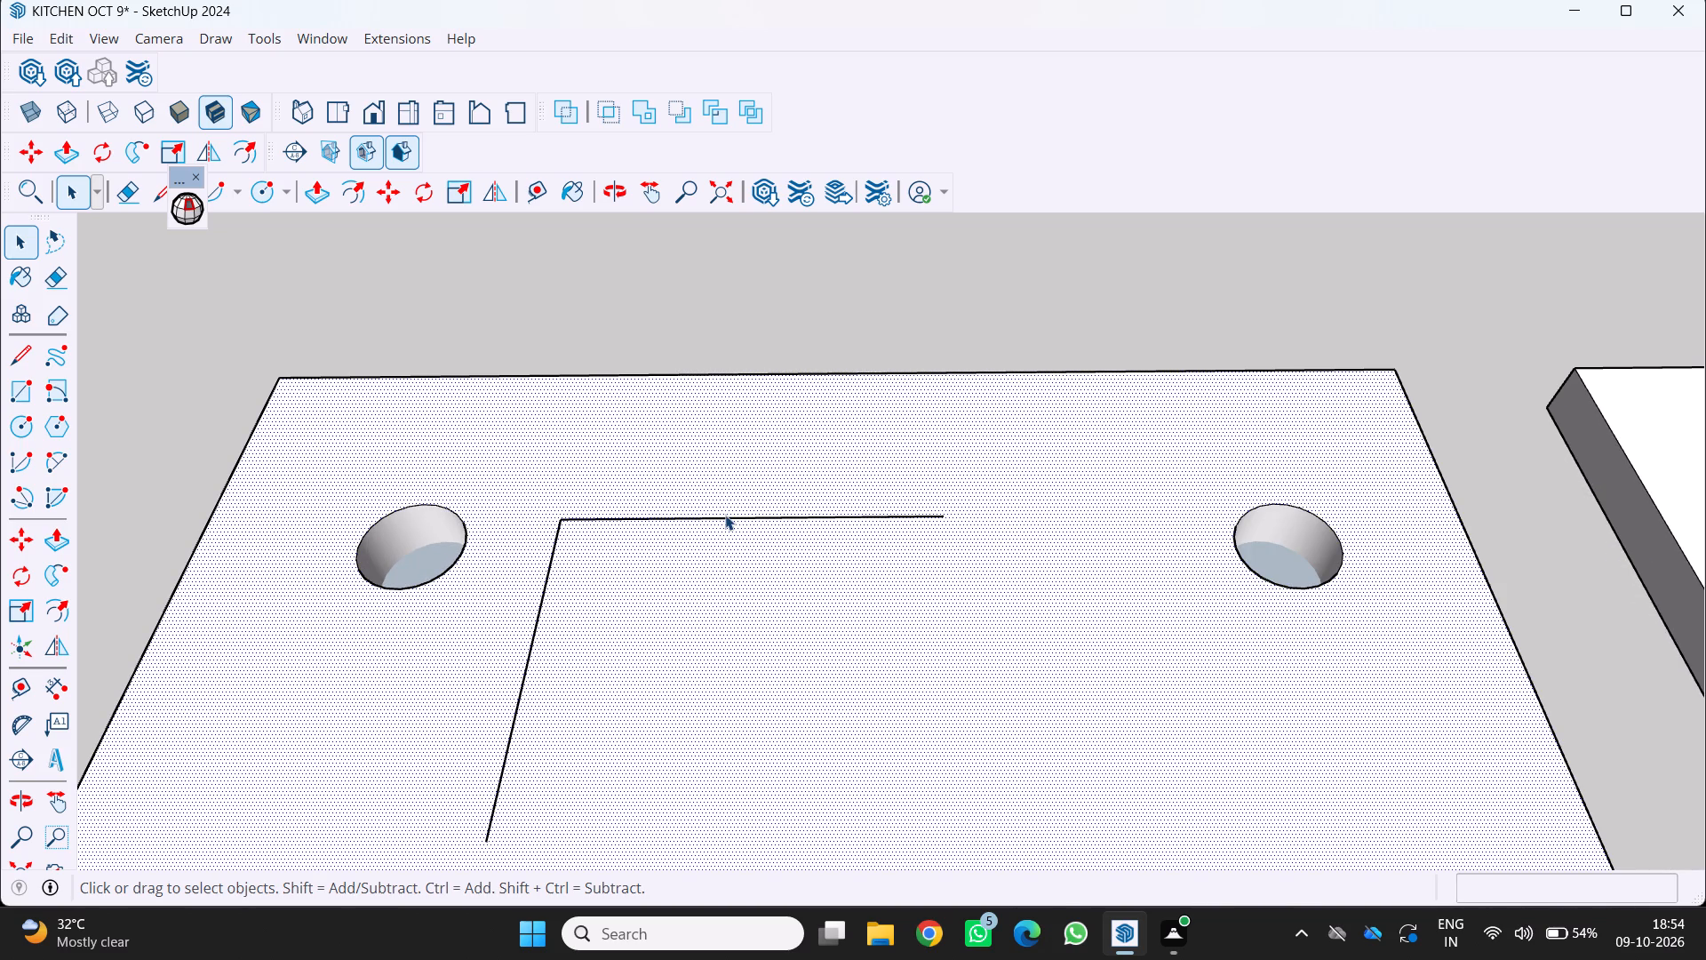
triple_click(725, 515)
triple_click(720, 516)
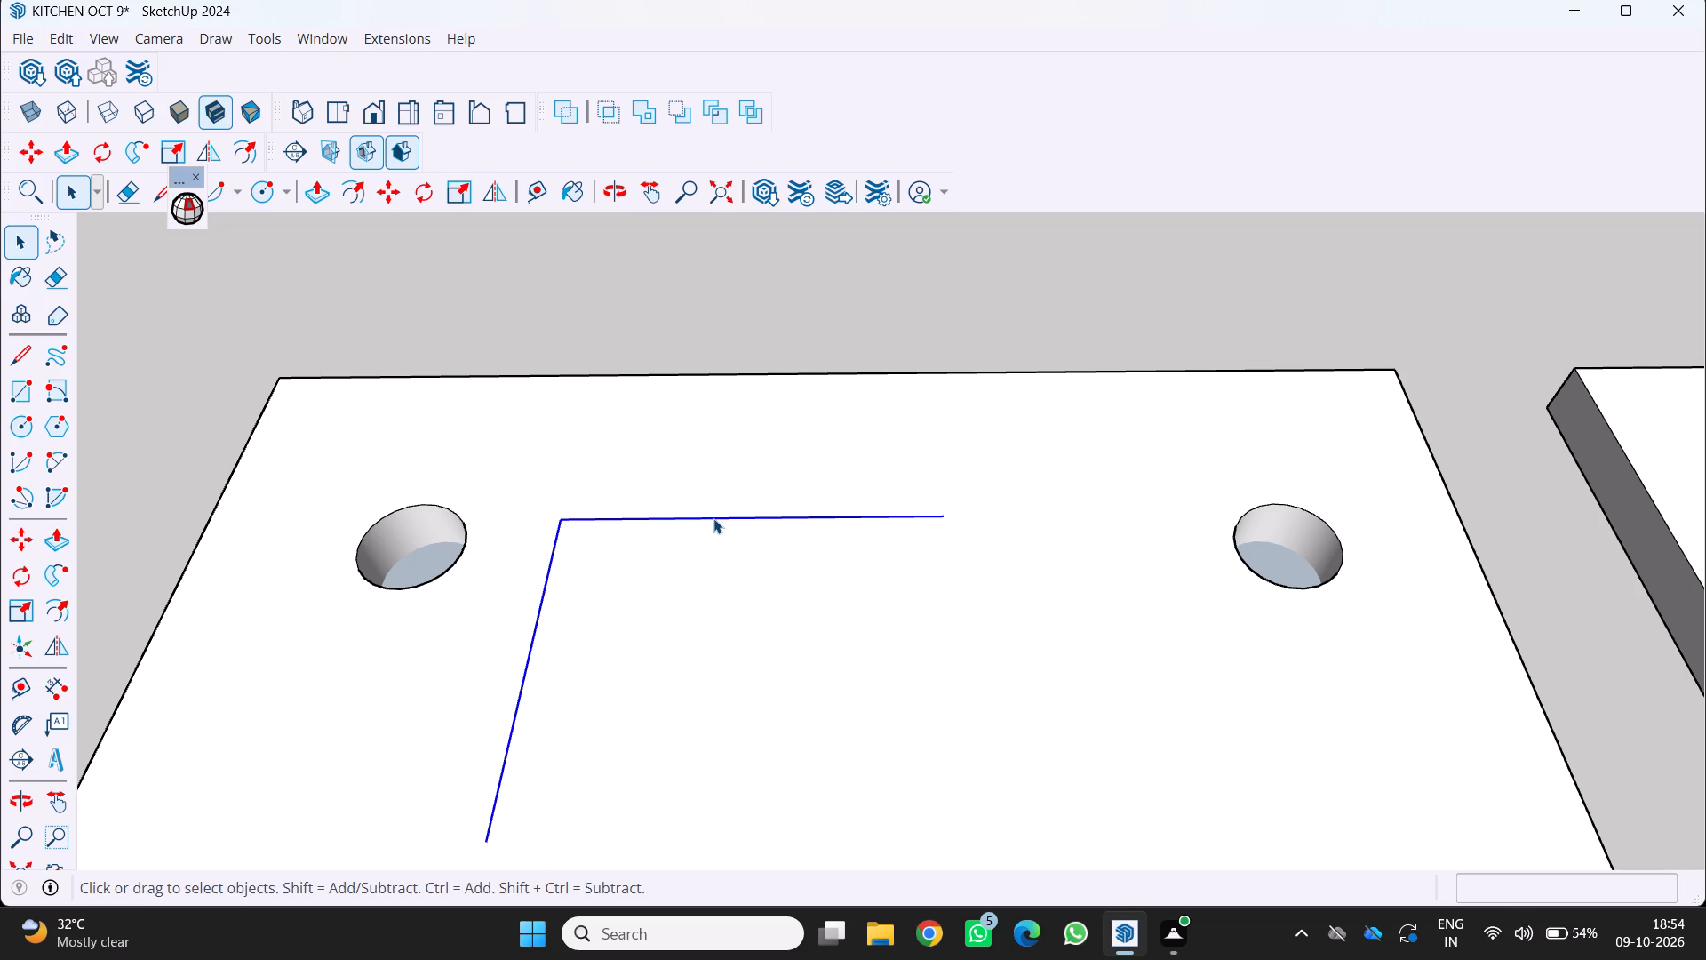
key(f)
click(716, 518)
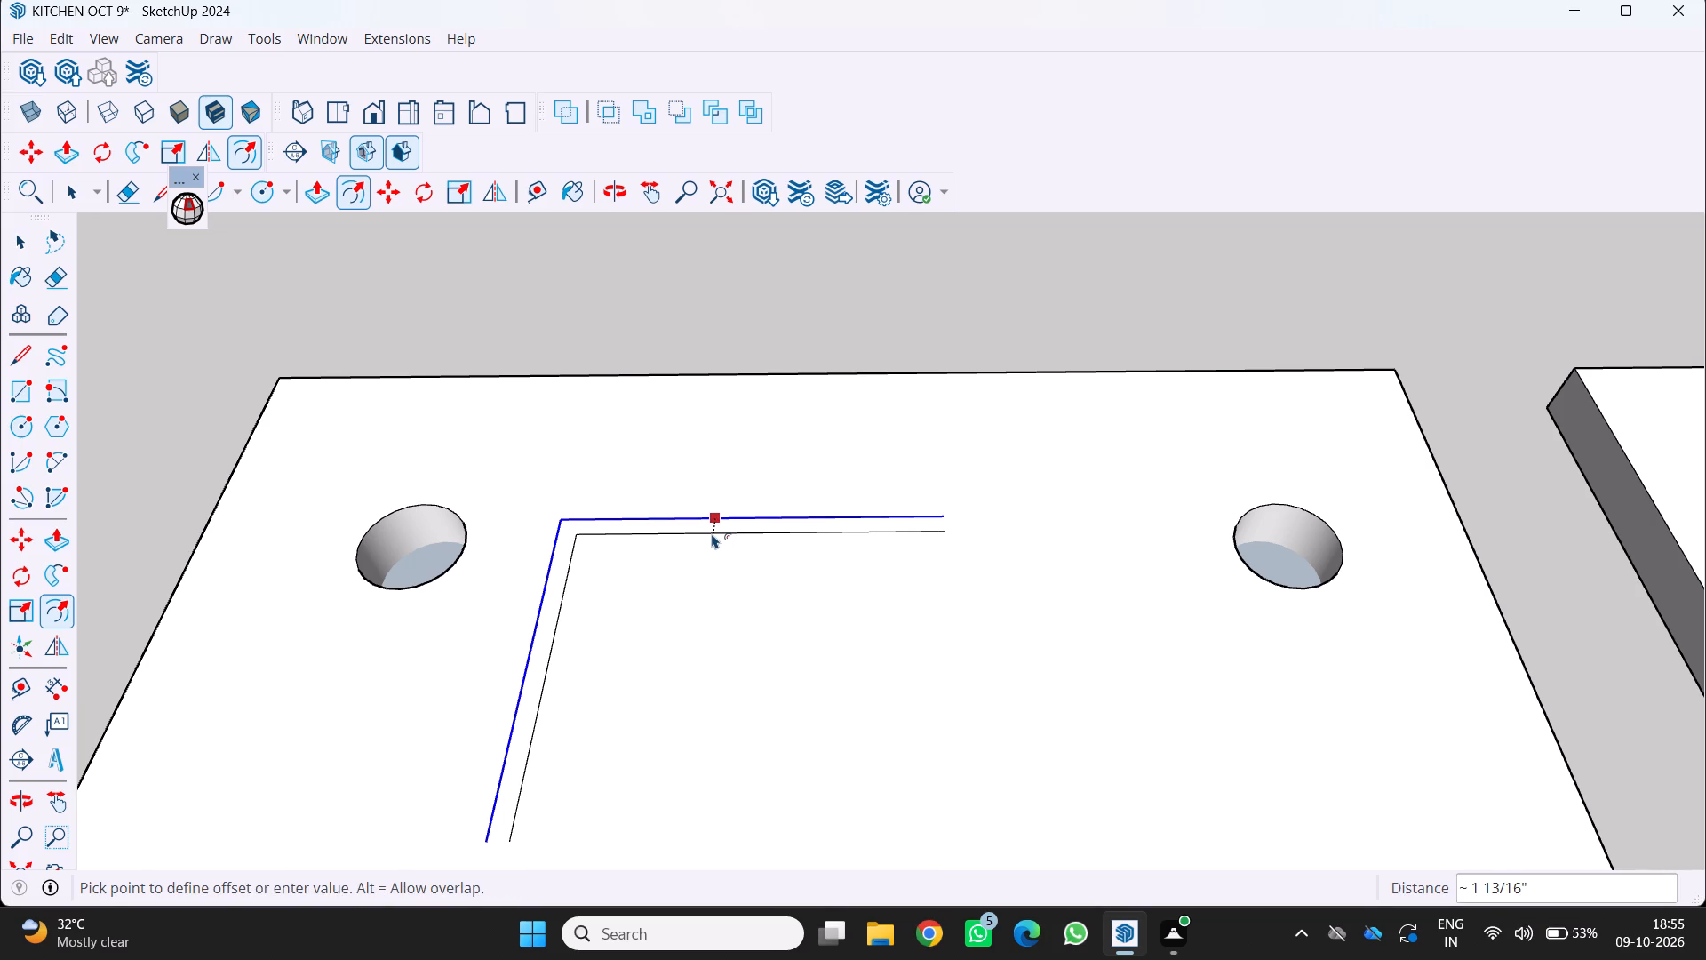
key(5)
key(Return)
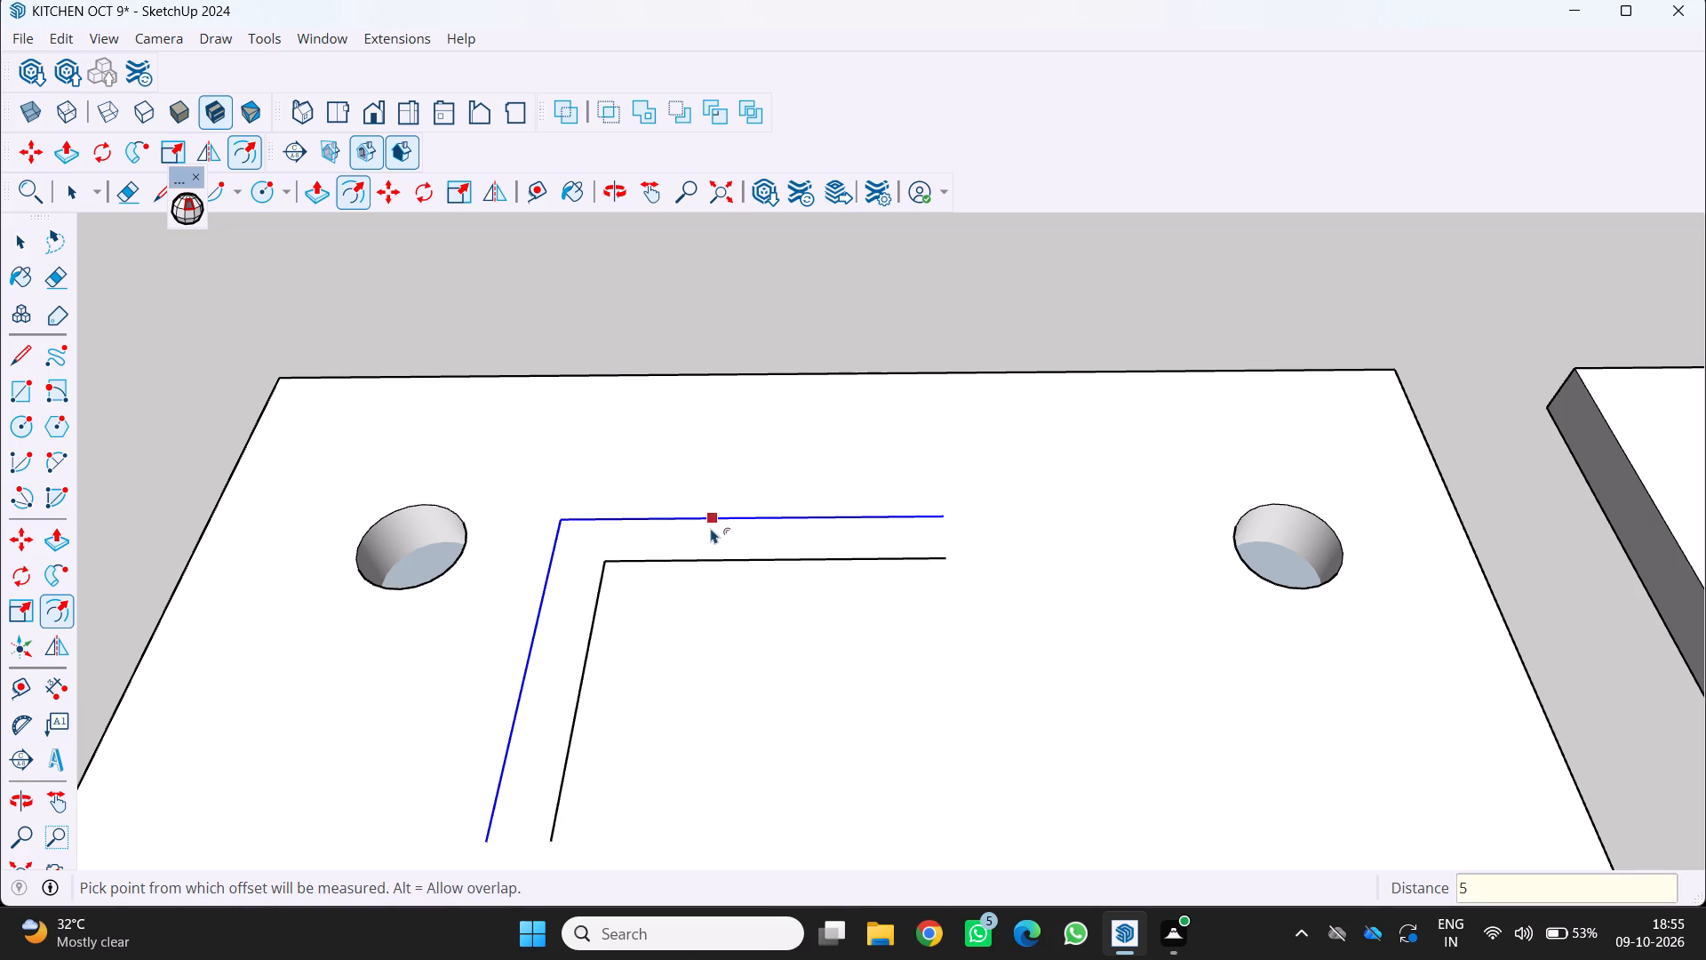
Set the L-shape's offset distance to 3".
scroll(711, 528, down, 9)
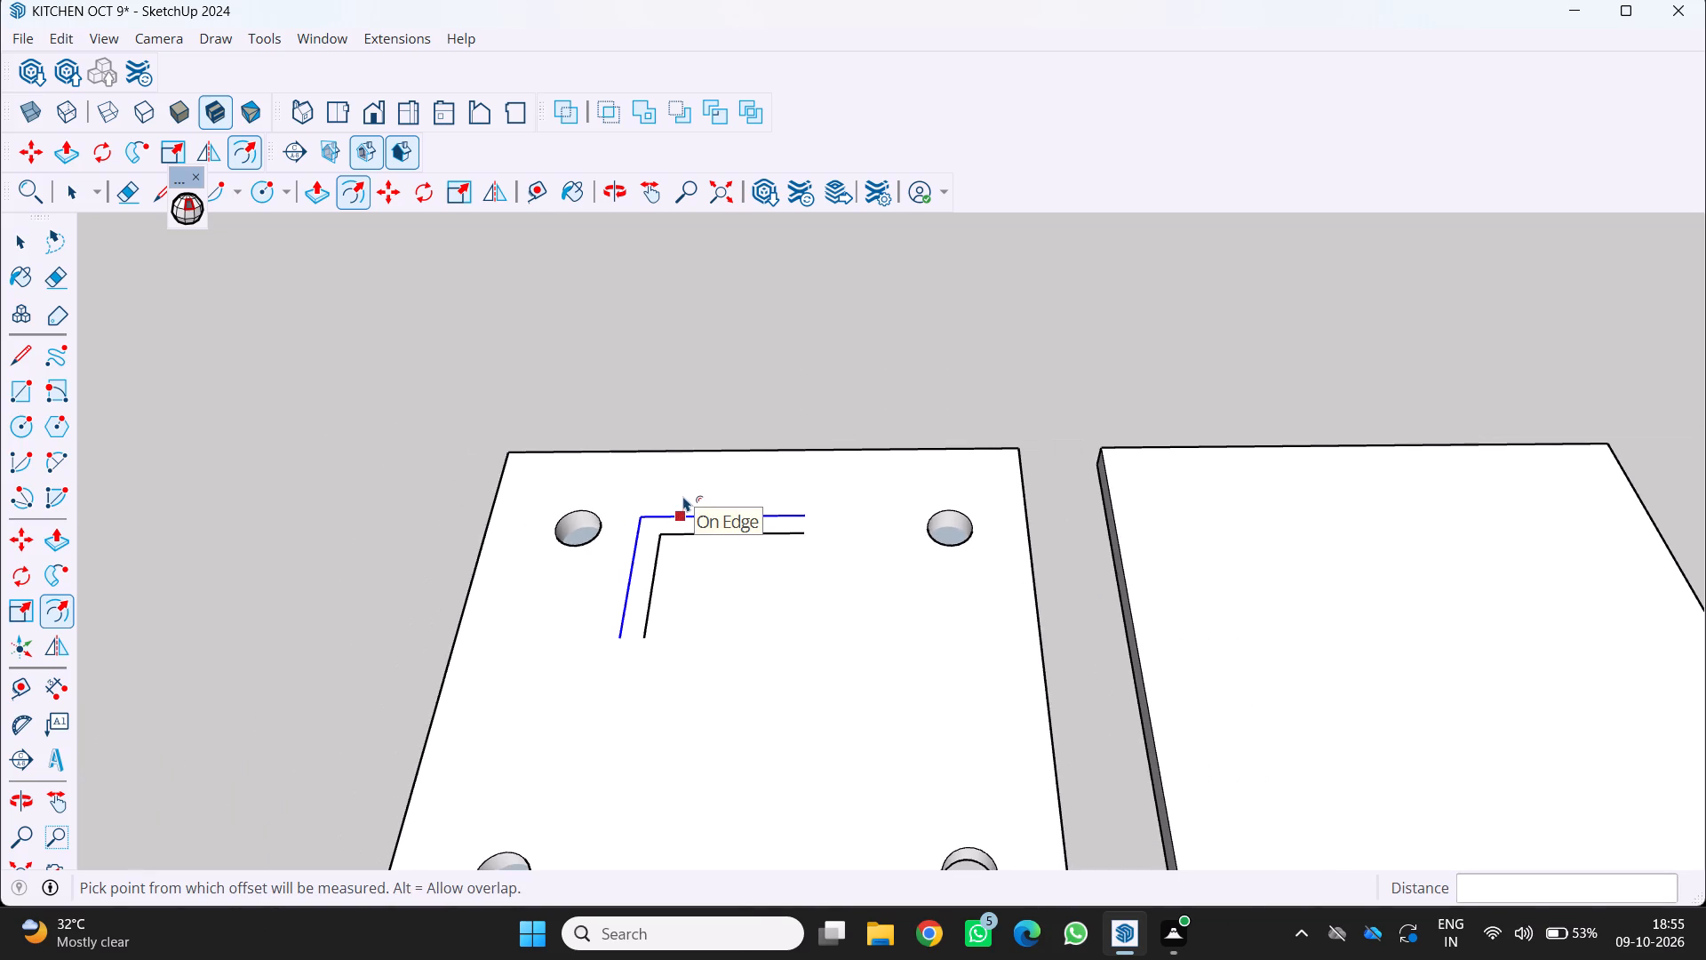
key(3)
key(Return)
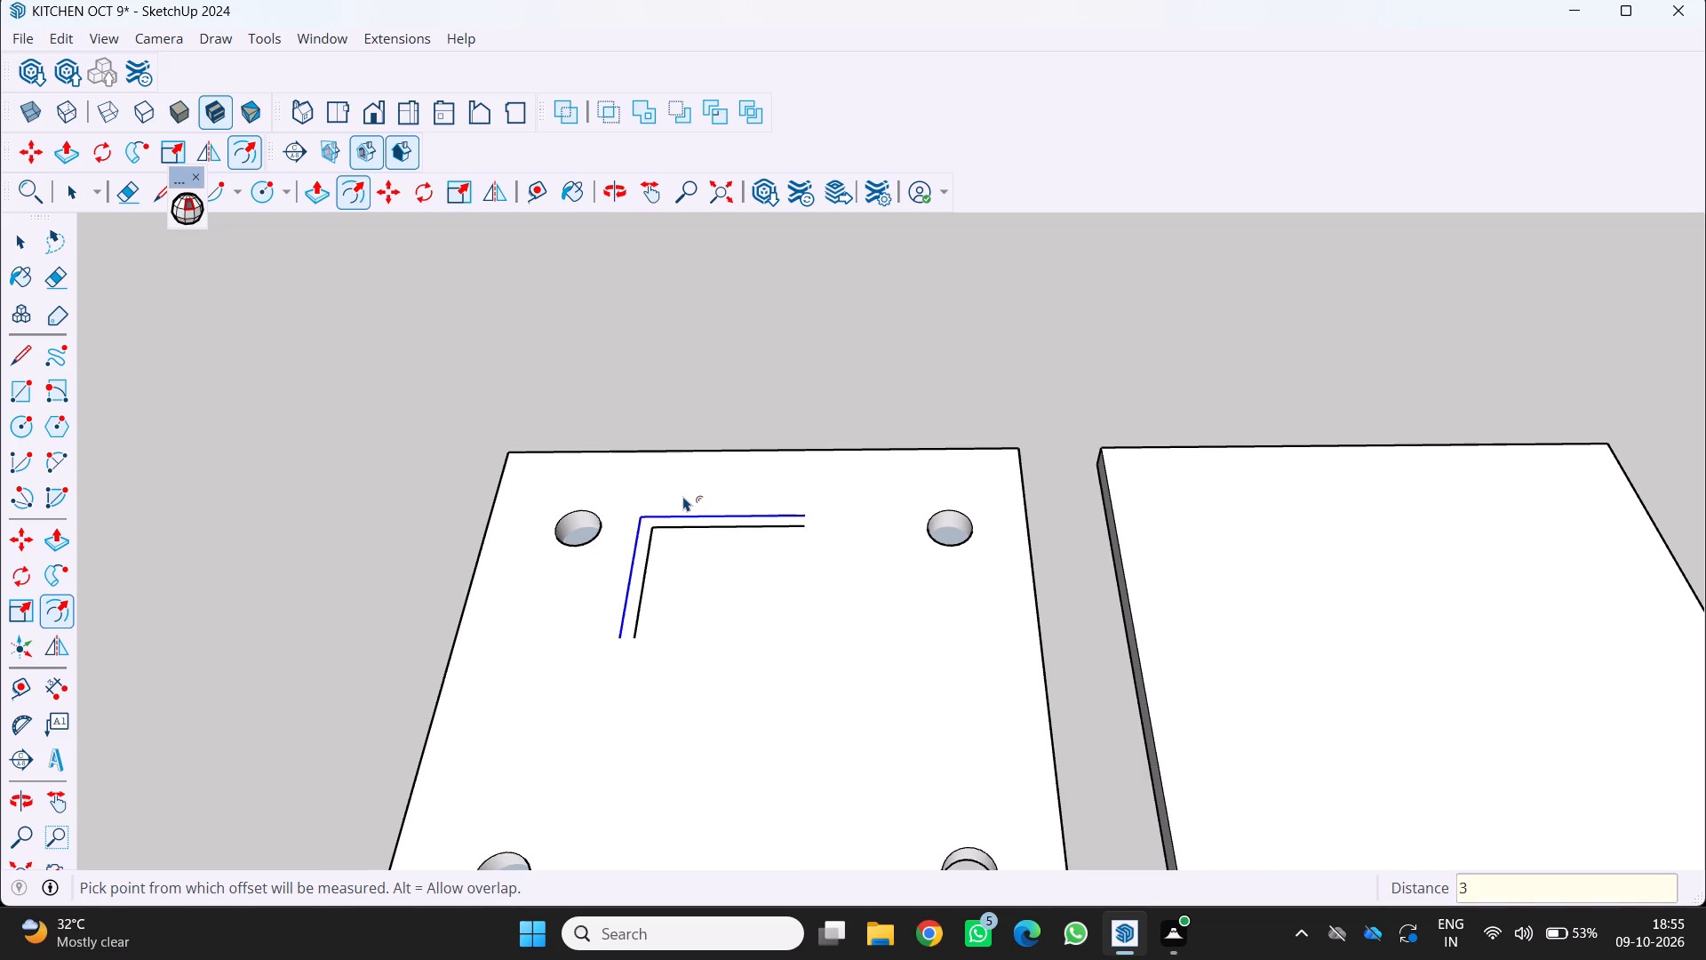
key(space)
Draw a second L-shape of two lines inside the front hole beside the second slab, its legs running toward the back and the kitchen side.
scroll(690, 650, down, 3)
middle_drag(695, 636, 774, 506)
scroll(776, 753, down, 2)
middle_drag(775, 770, 666, 750)
scroll(666, 750, up, 3)
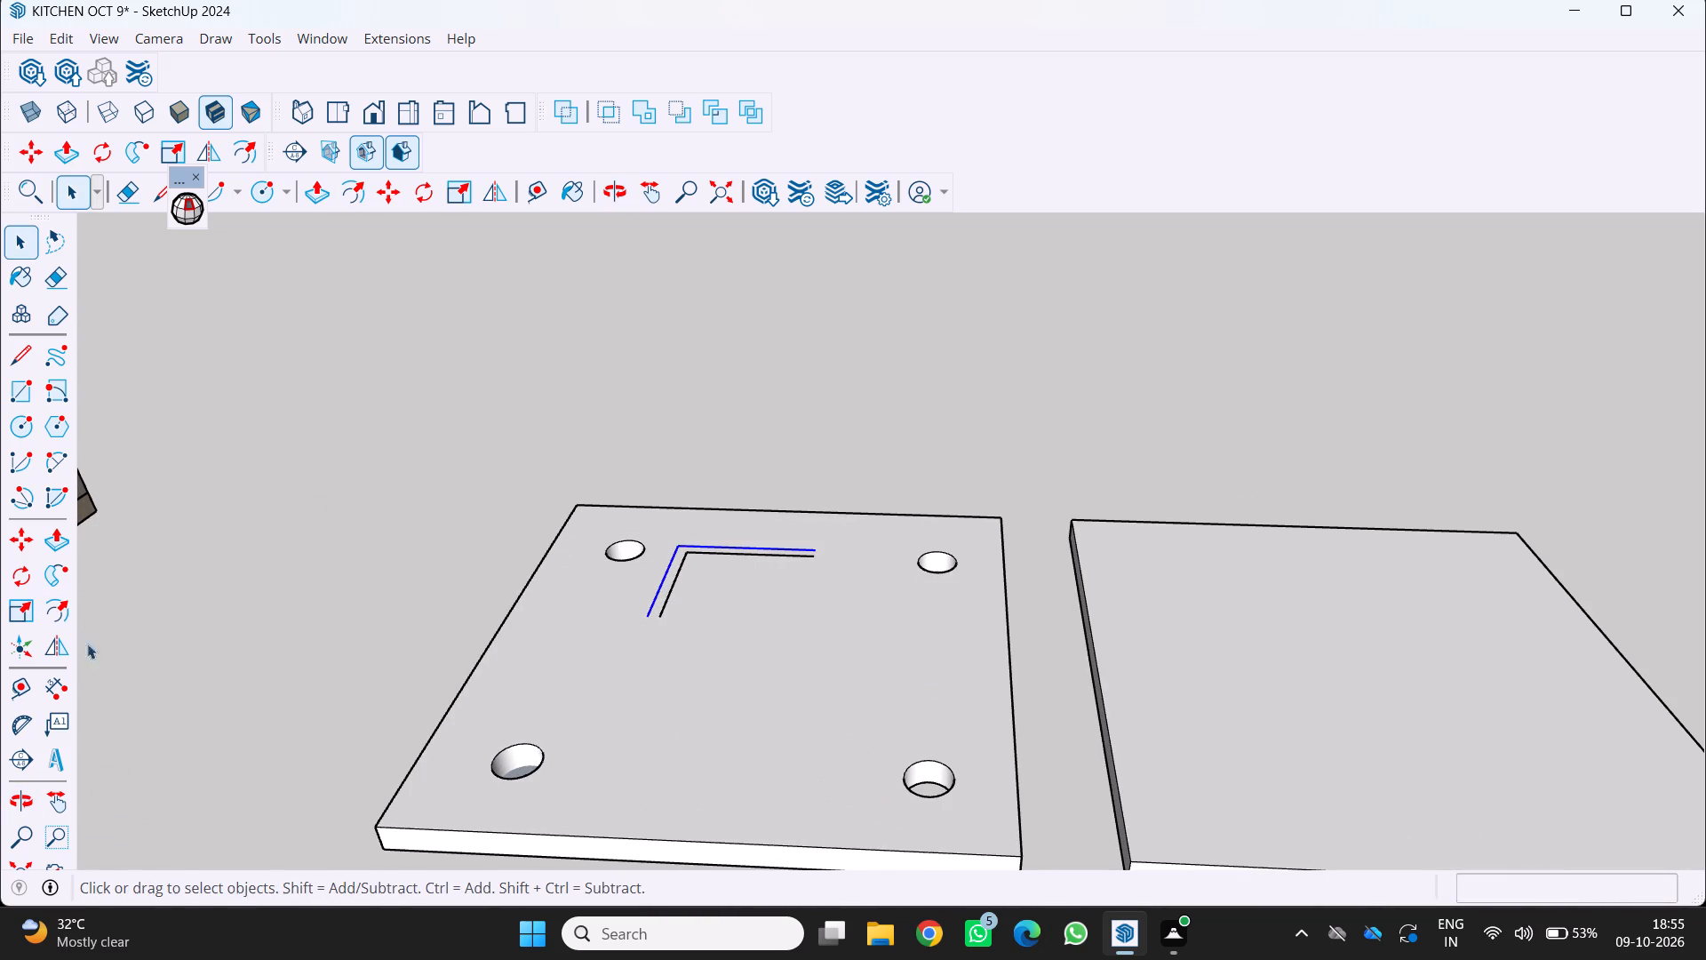
click(17, 358)
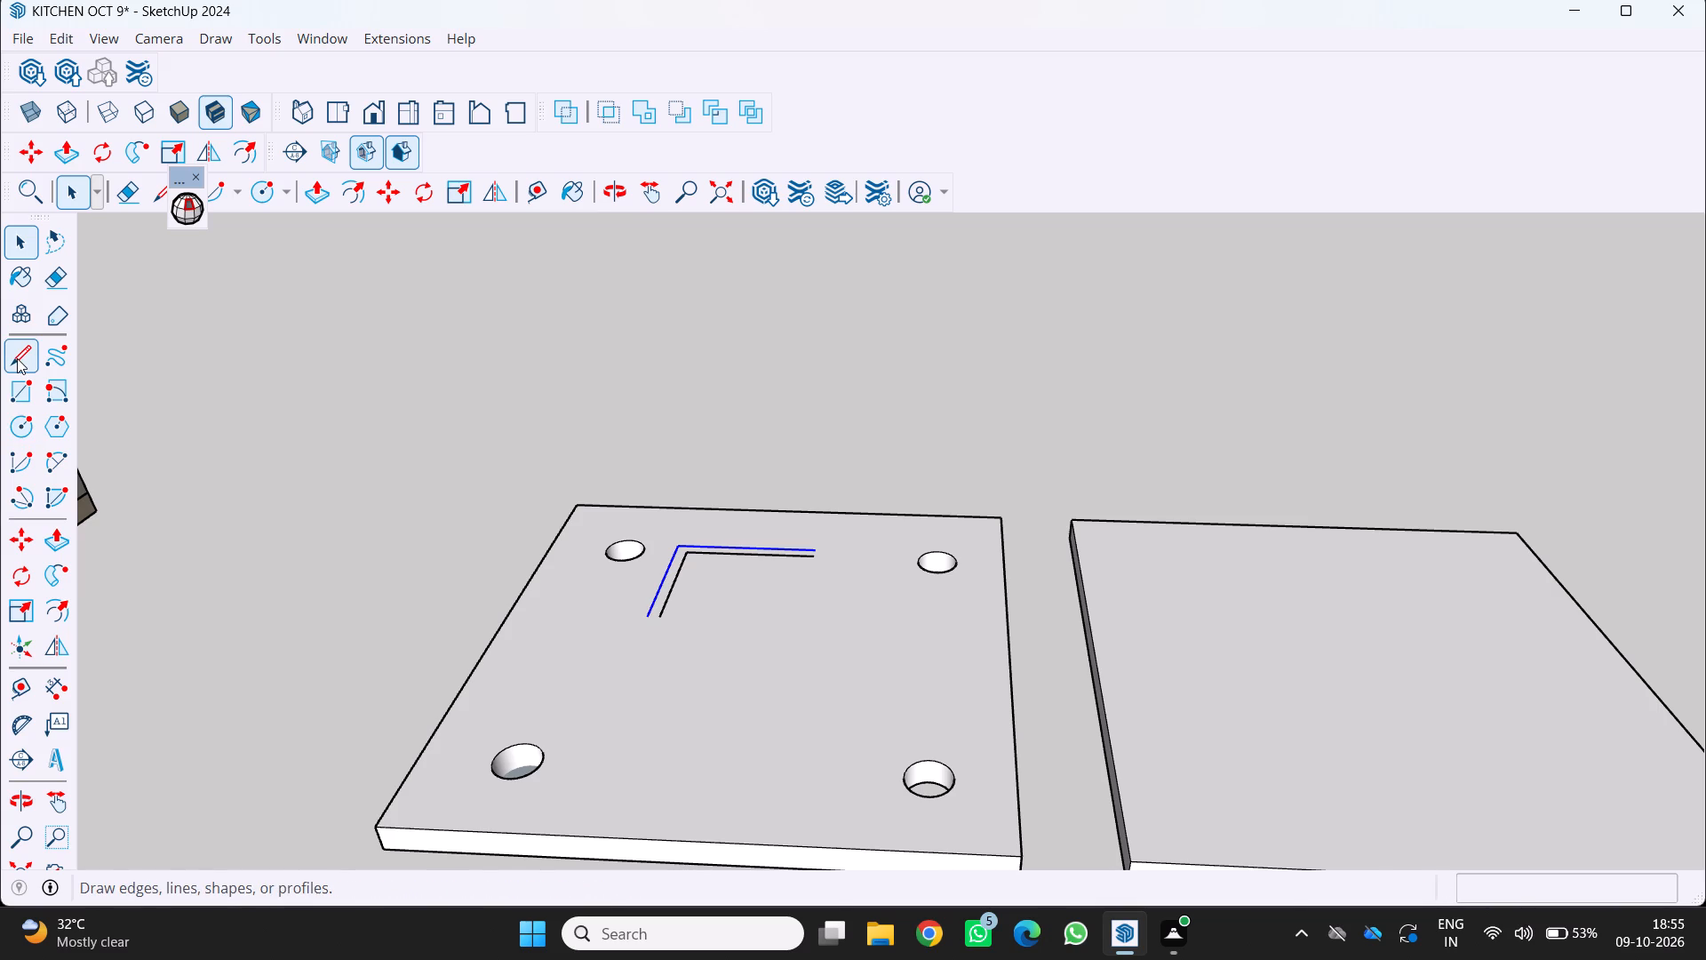
scroll(876, 773, up, 2)
click(891, 690)
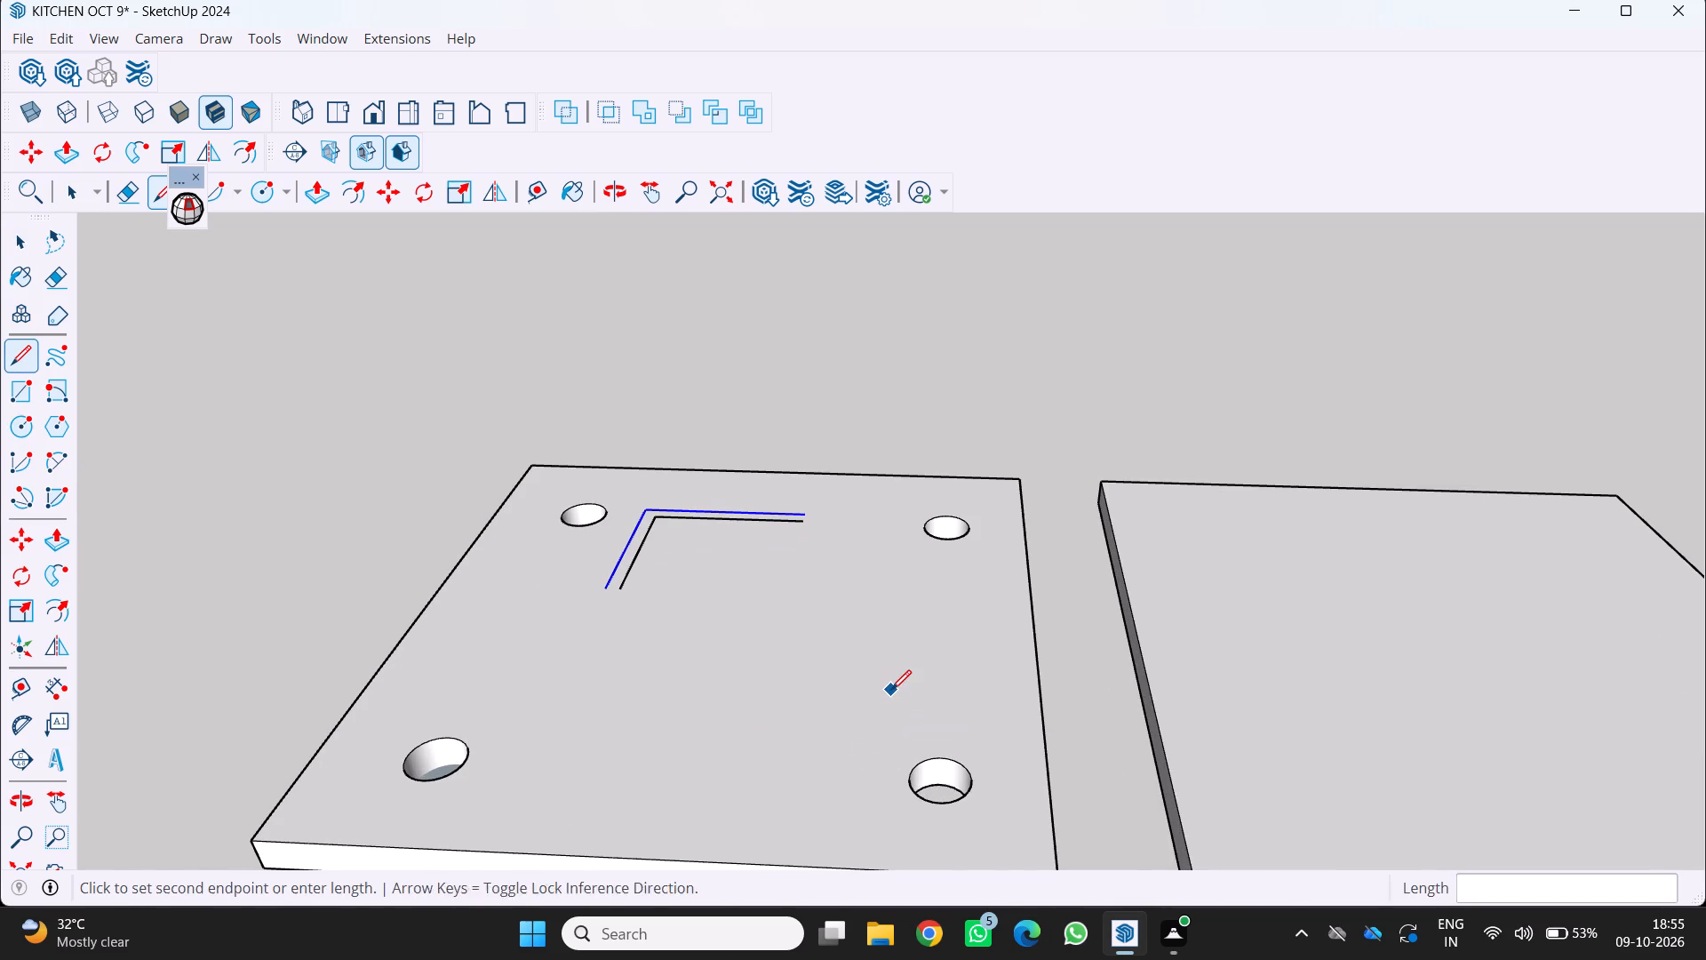
click(889, 778)
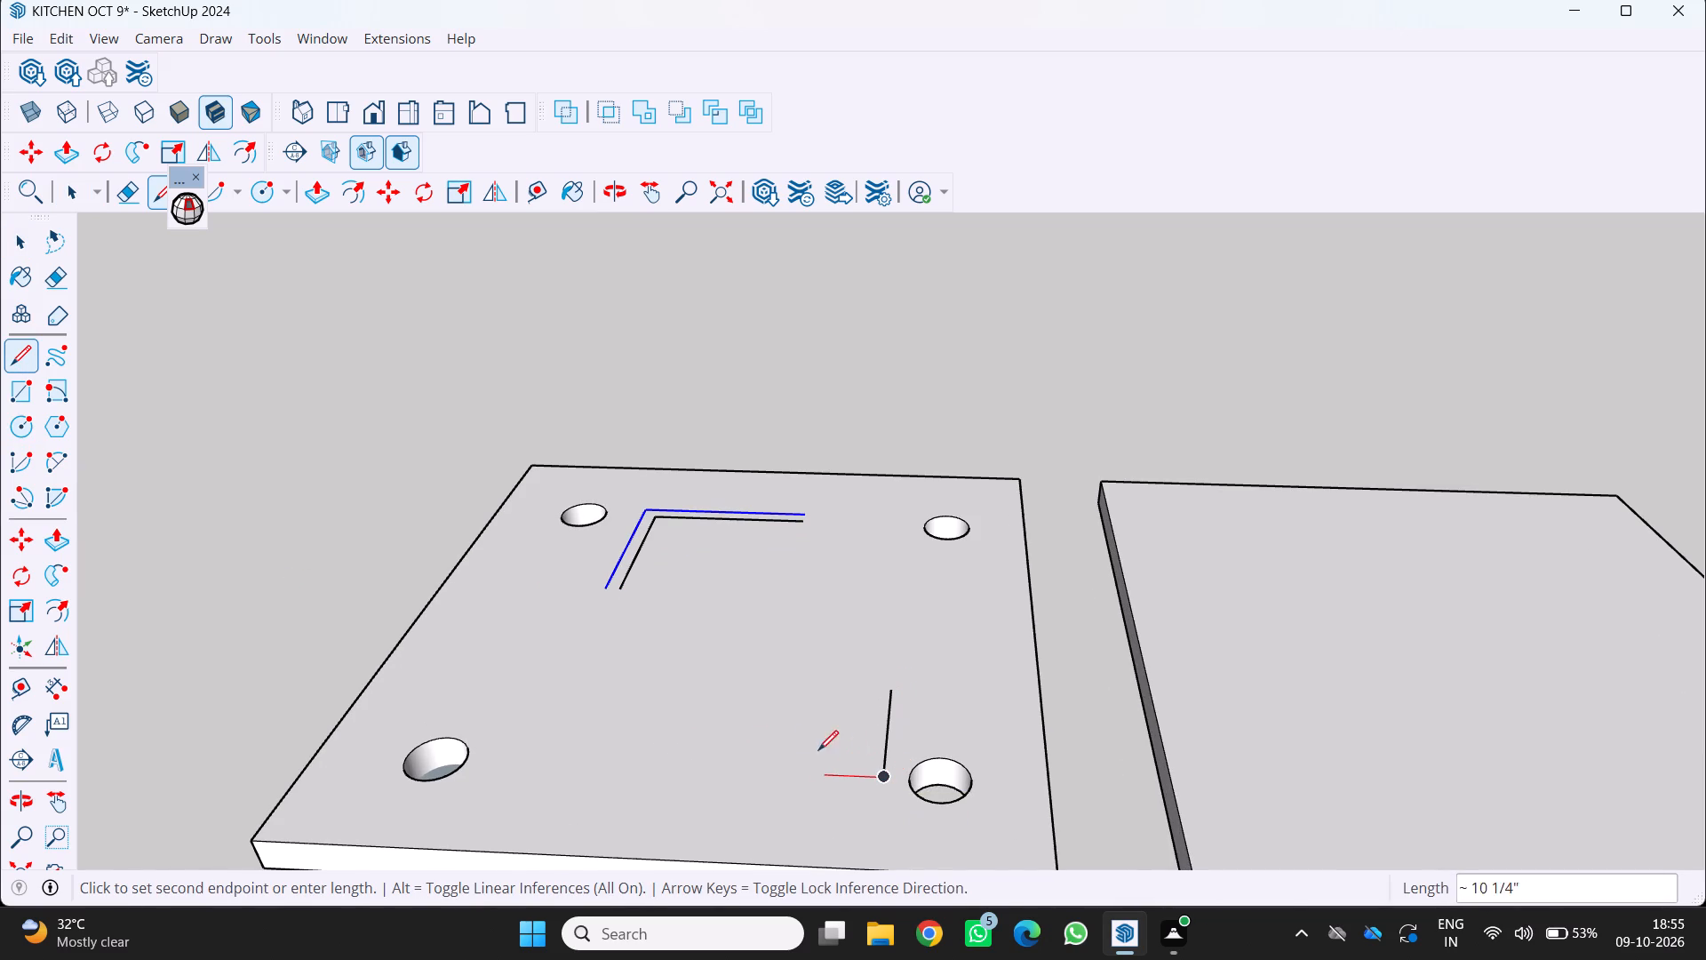
click(727, 766)
key(space)
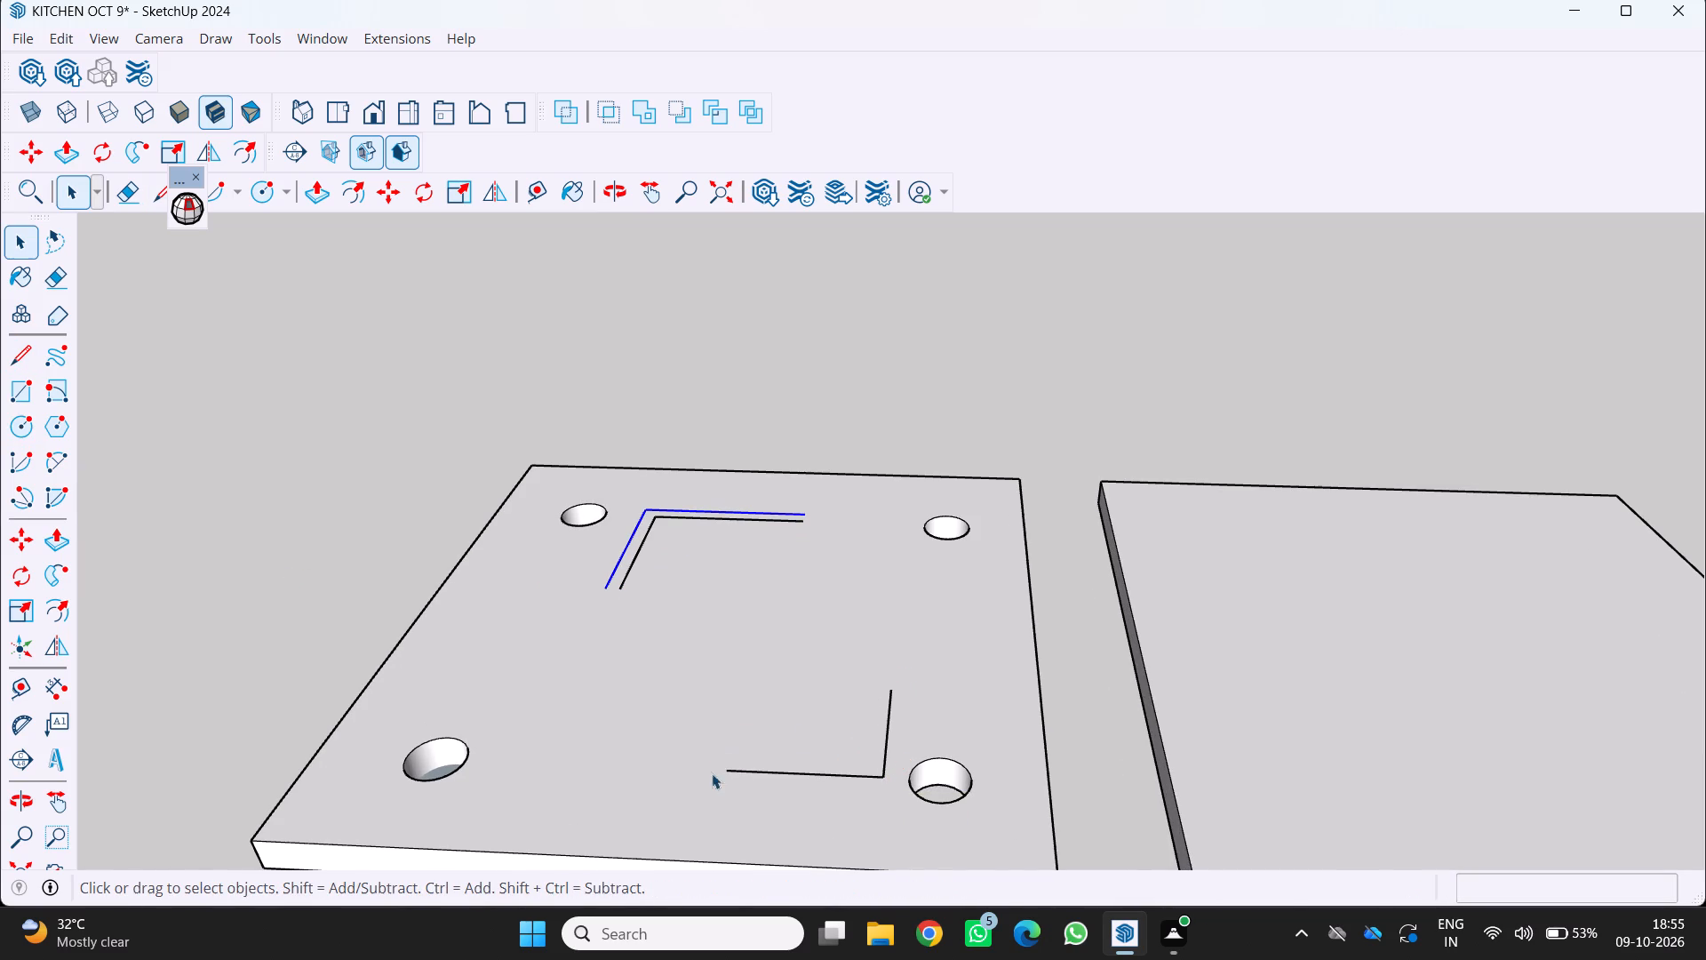
Offset the two connected lines of the front L-shape by 3" toward the slab's middle.
click(880, 761)
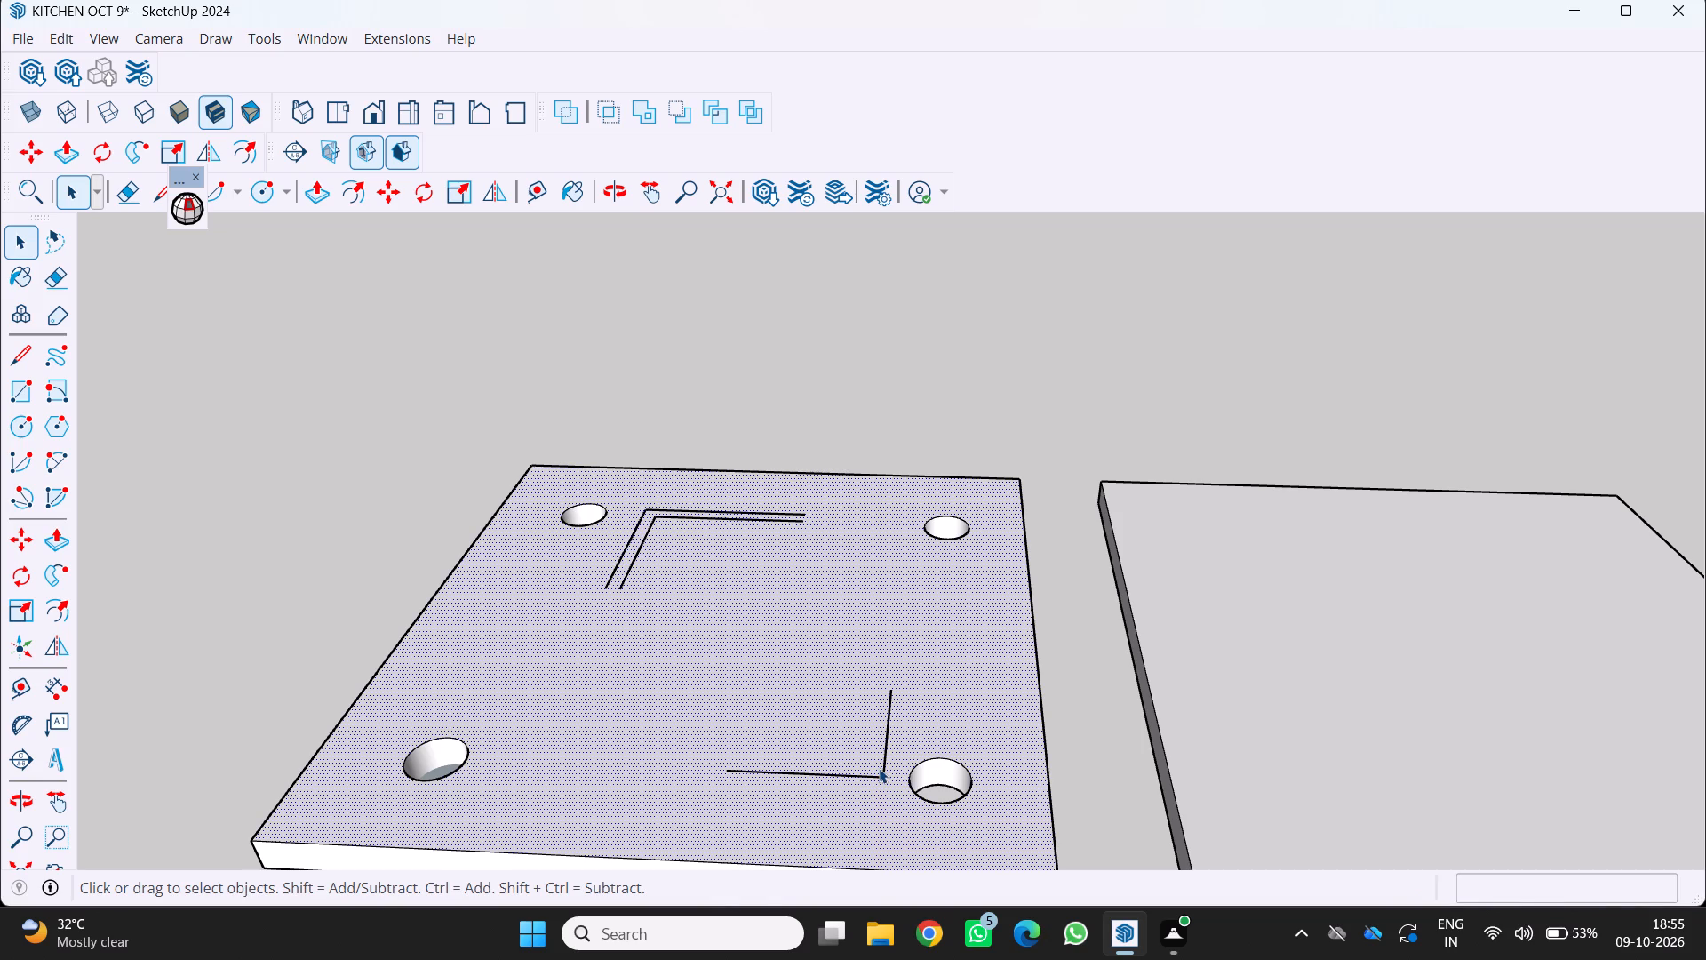
triple_click(879, 768)
triple_click(877, 771)
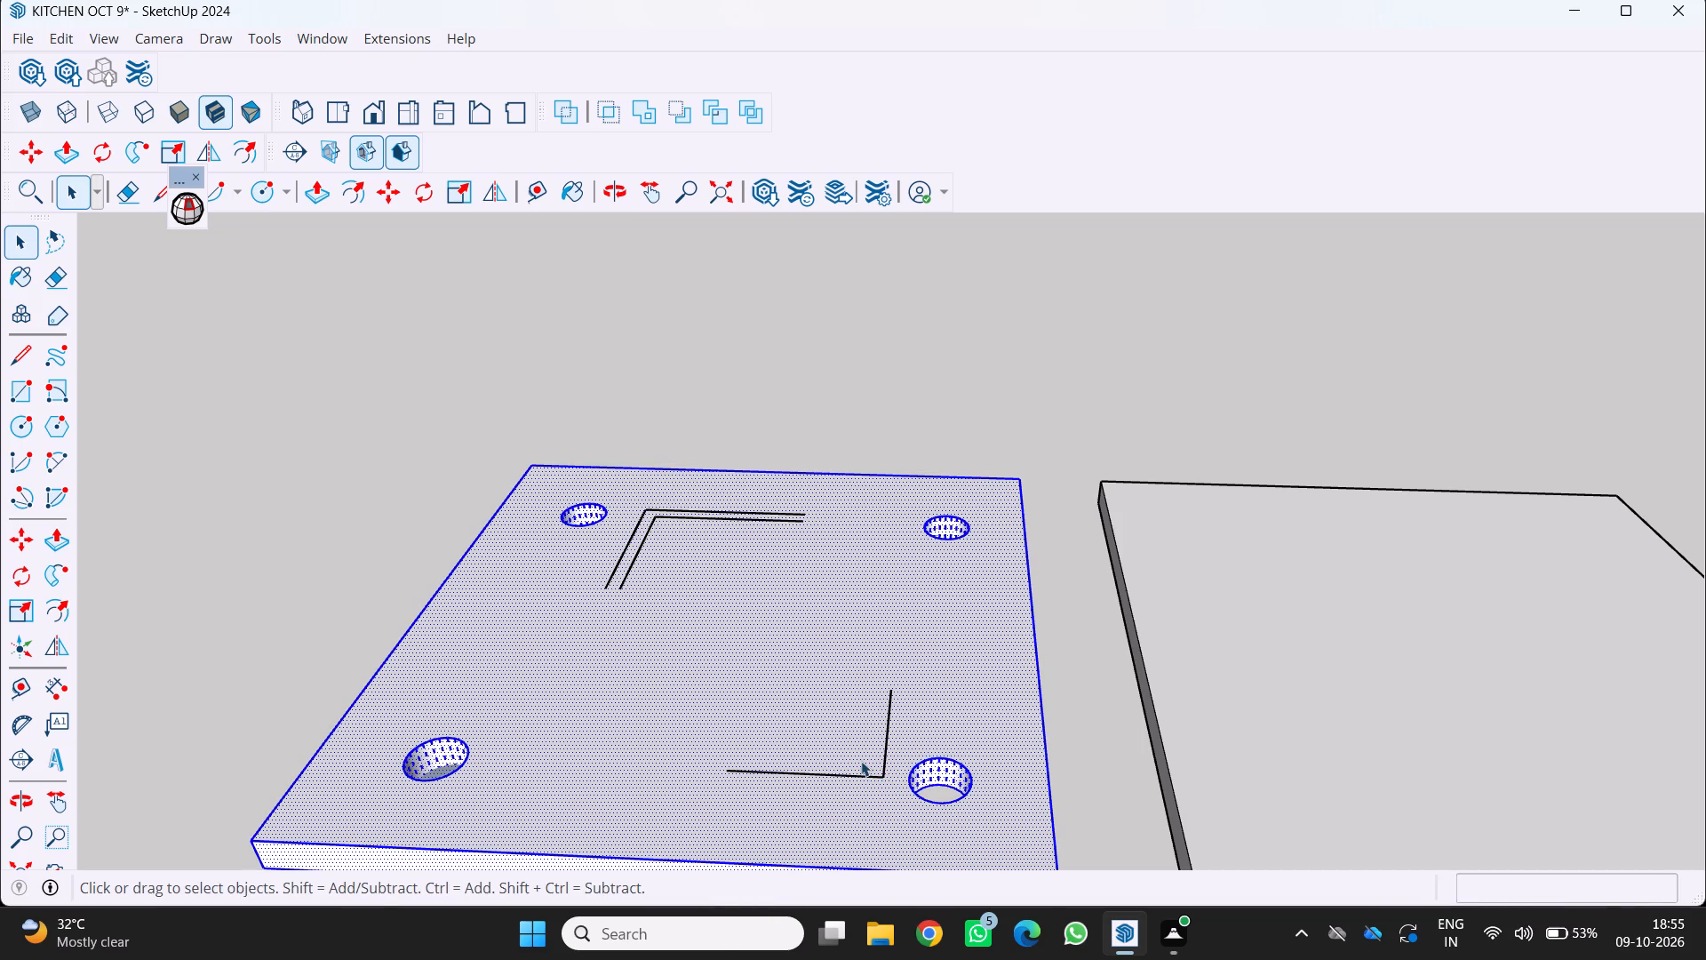
click(861, 761)
double_click(851, 775)
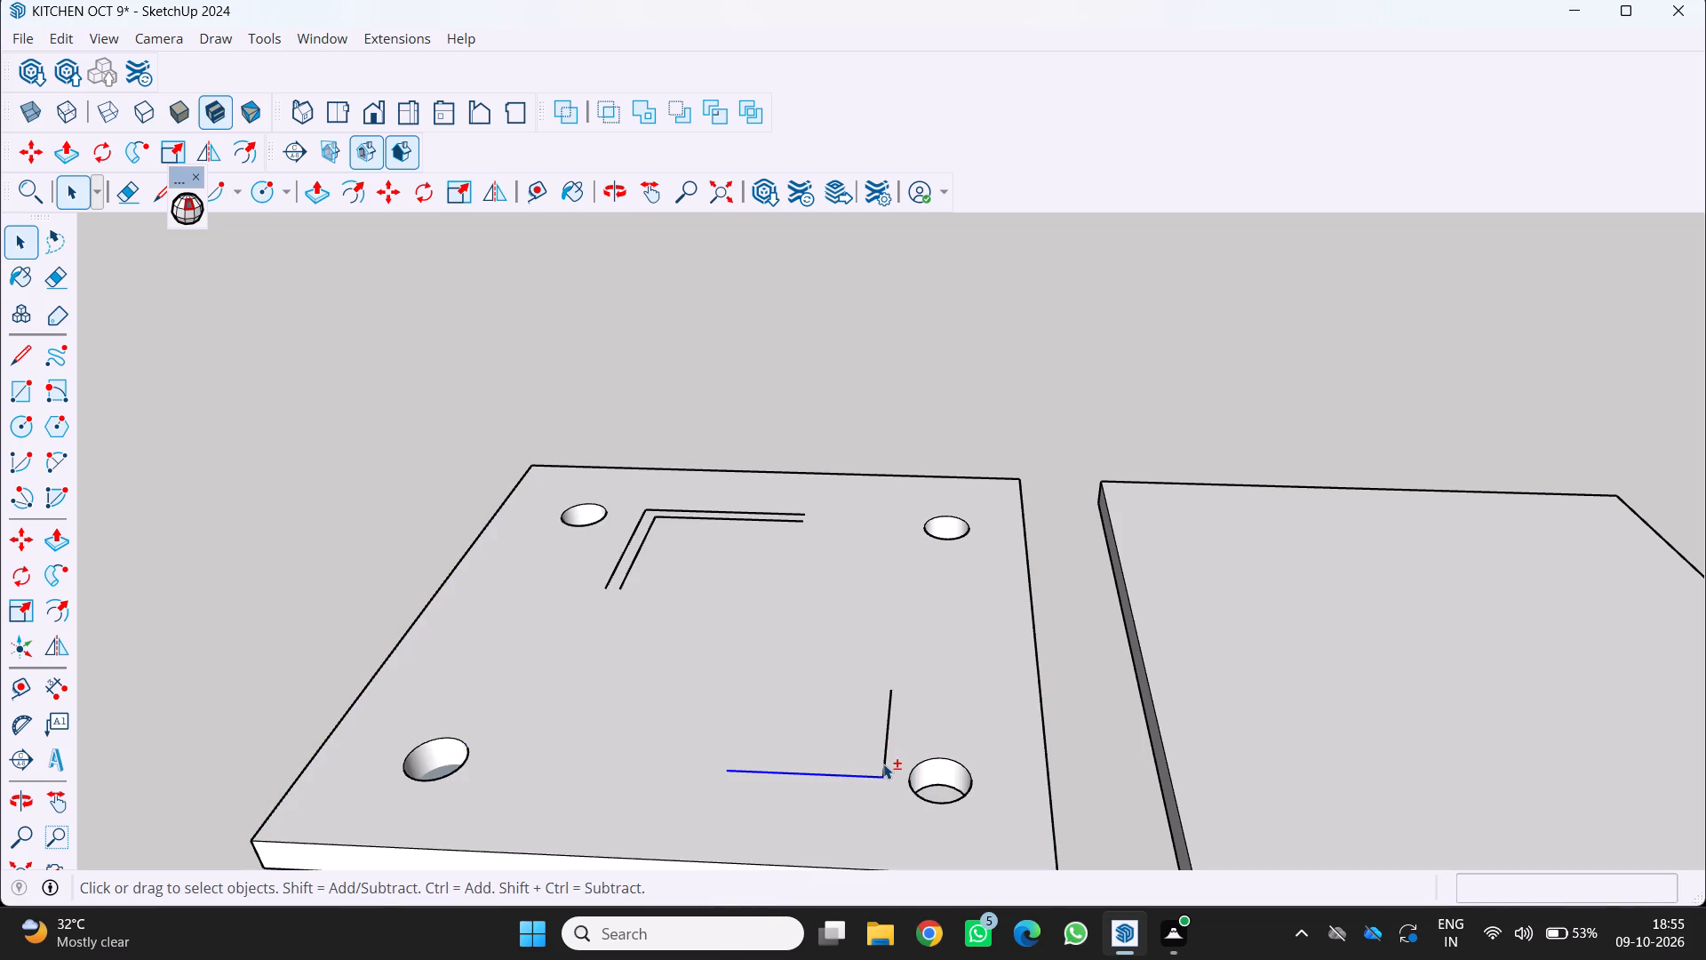
shift+click(883, 764)
key(f)
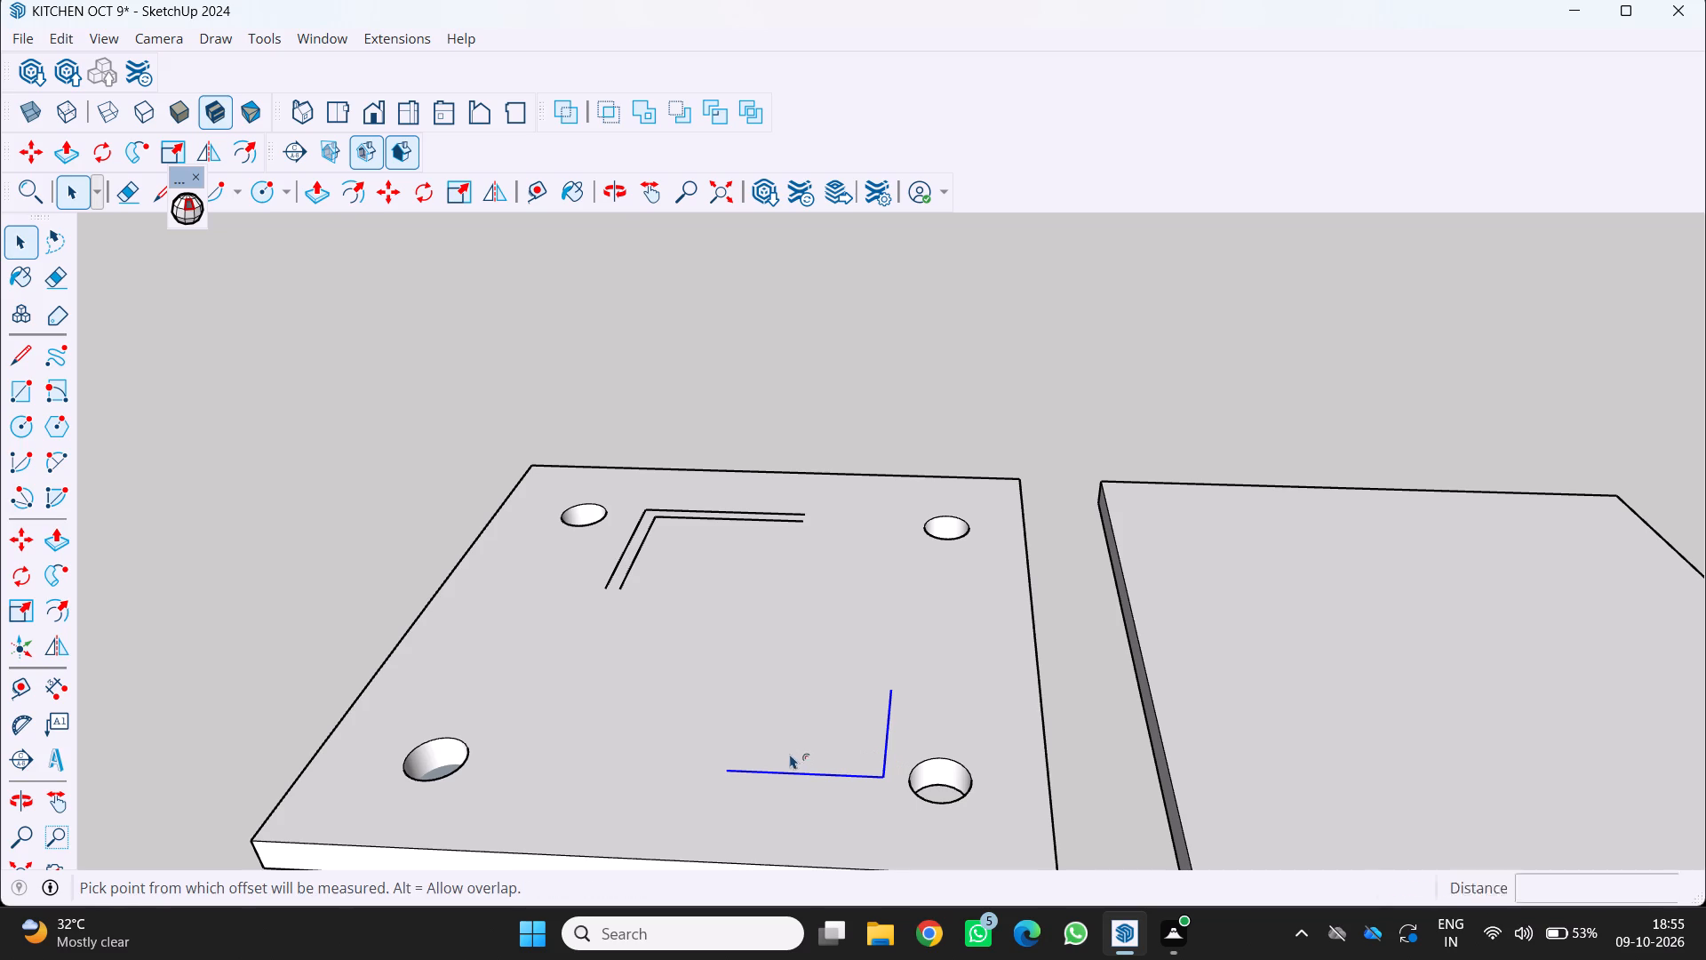
scroll(862, 799, up, 2)
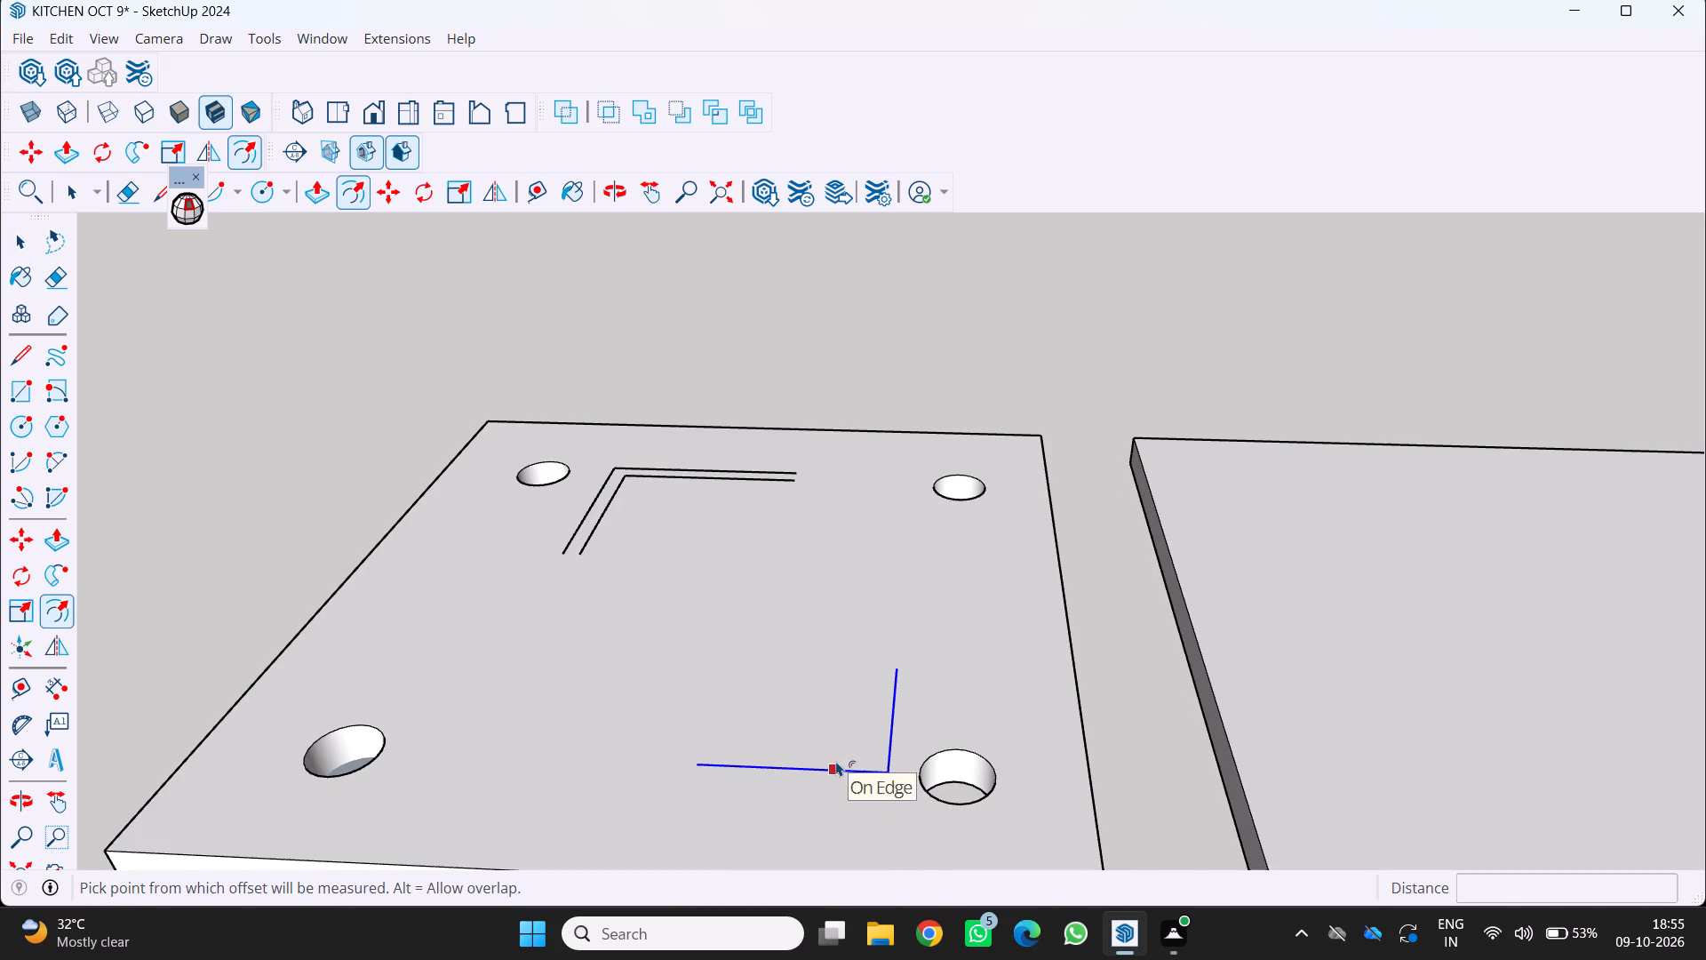
click(839, 764)
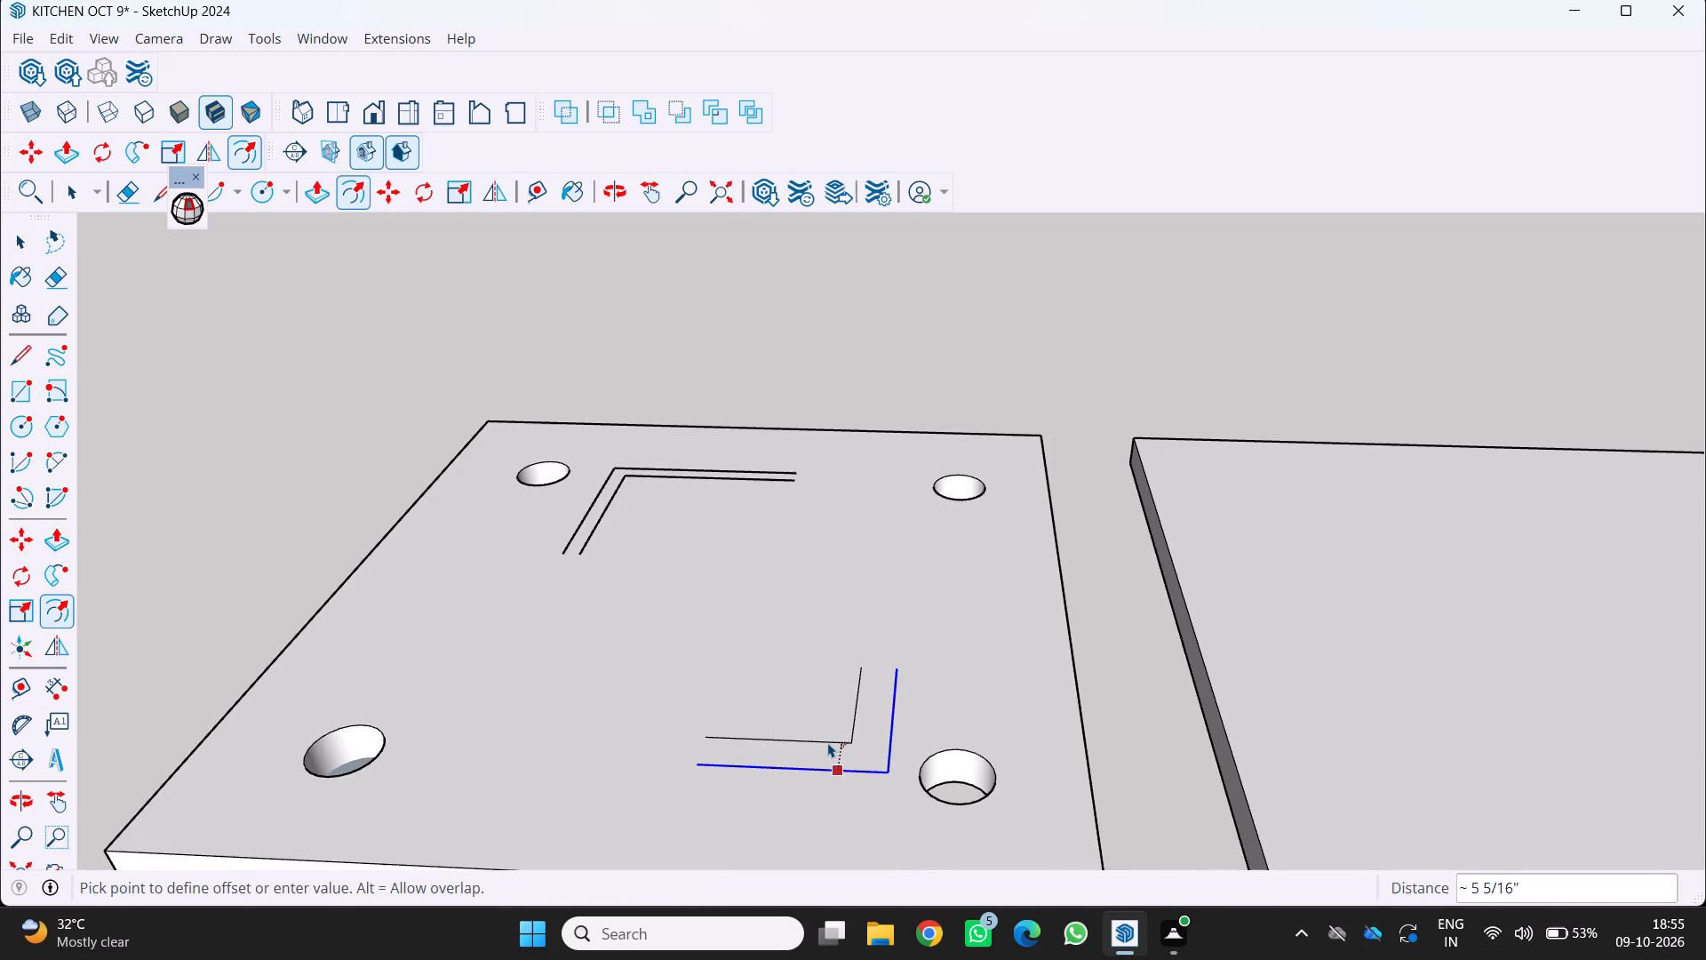
key(3)
key(Return)
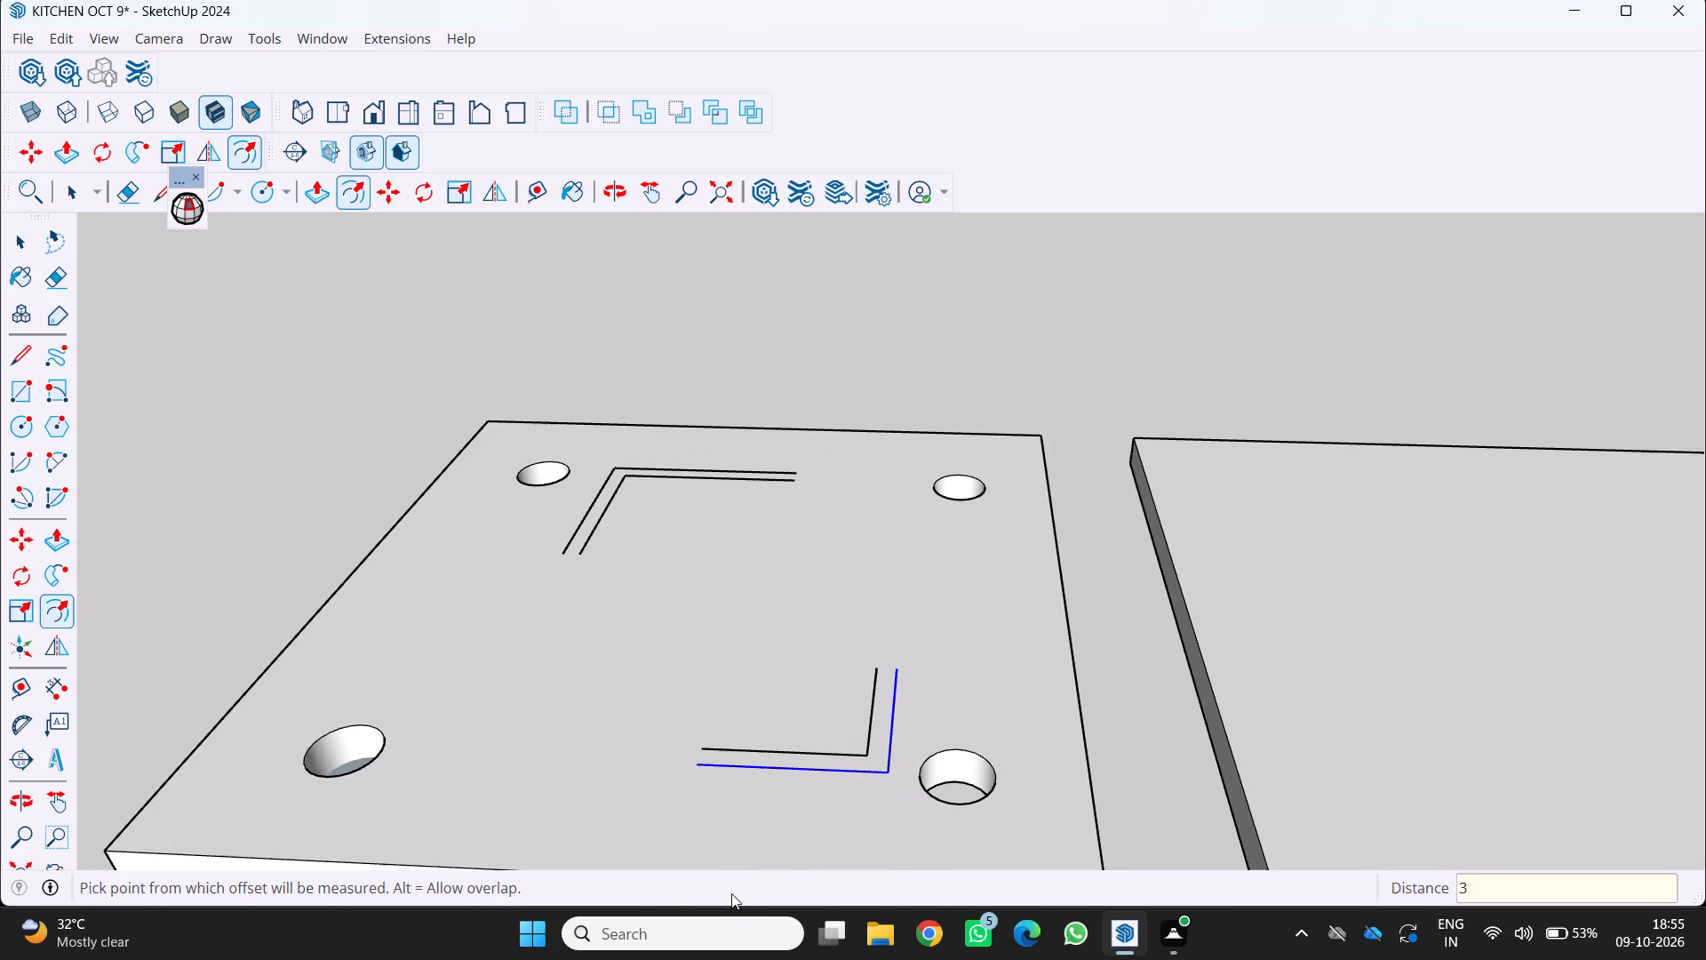
key(space)
click(637, 748)
Close both open ends of the back L-shape with 3" lines between its outer and inner outlines.
middle_drag(666, 618, 717, 677)
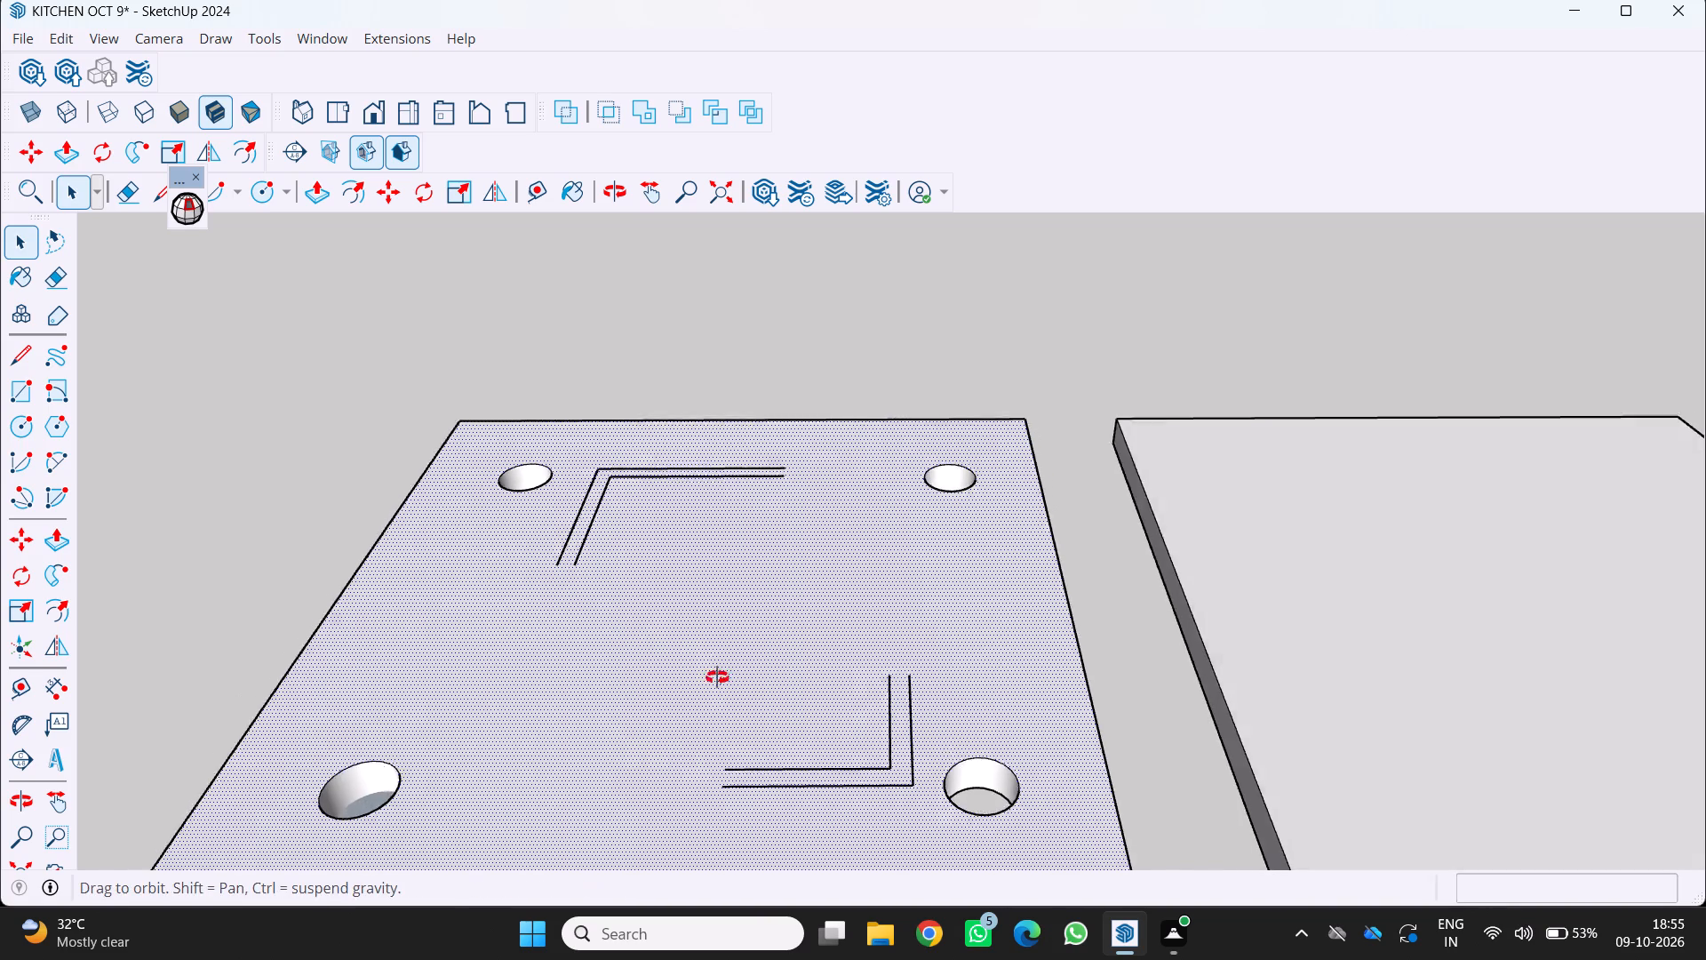
middle_drag(717, 677, 724, 704)
scroll(784, 470, up, 3)
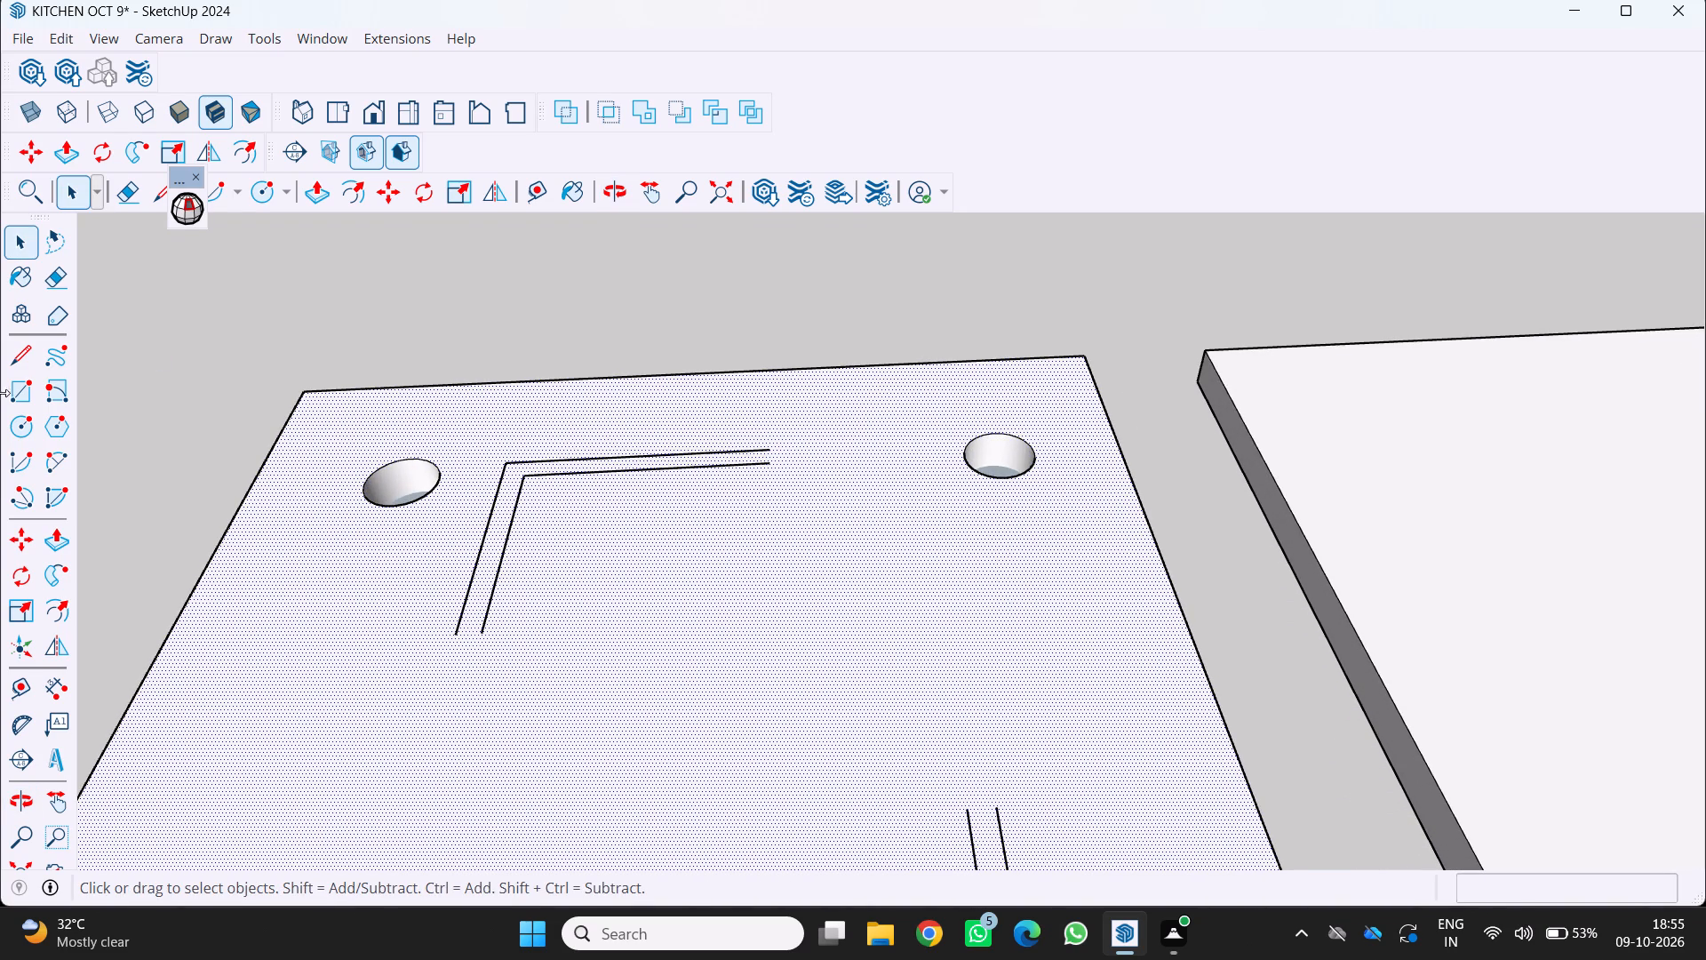
click(20, 345)
scroll(612, 495, up, 4)
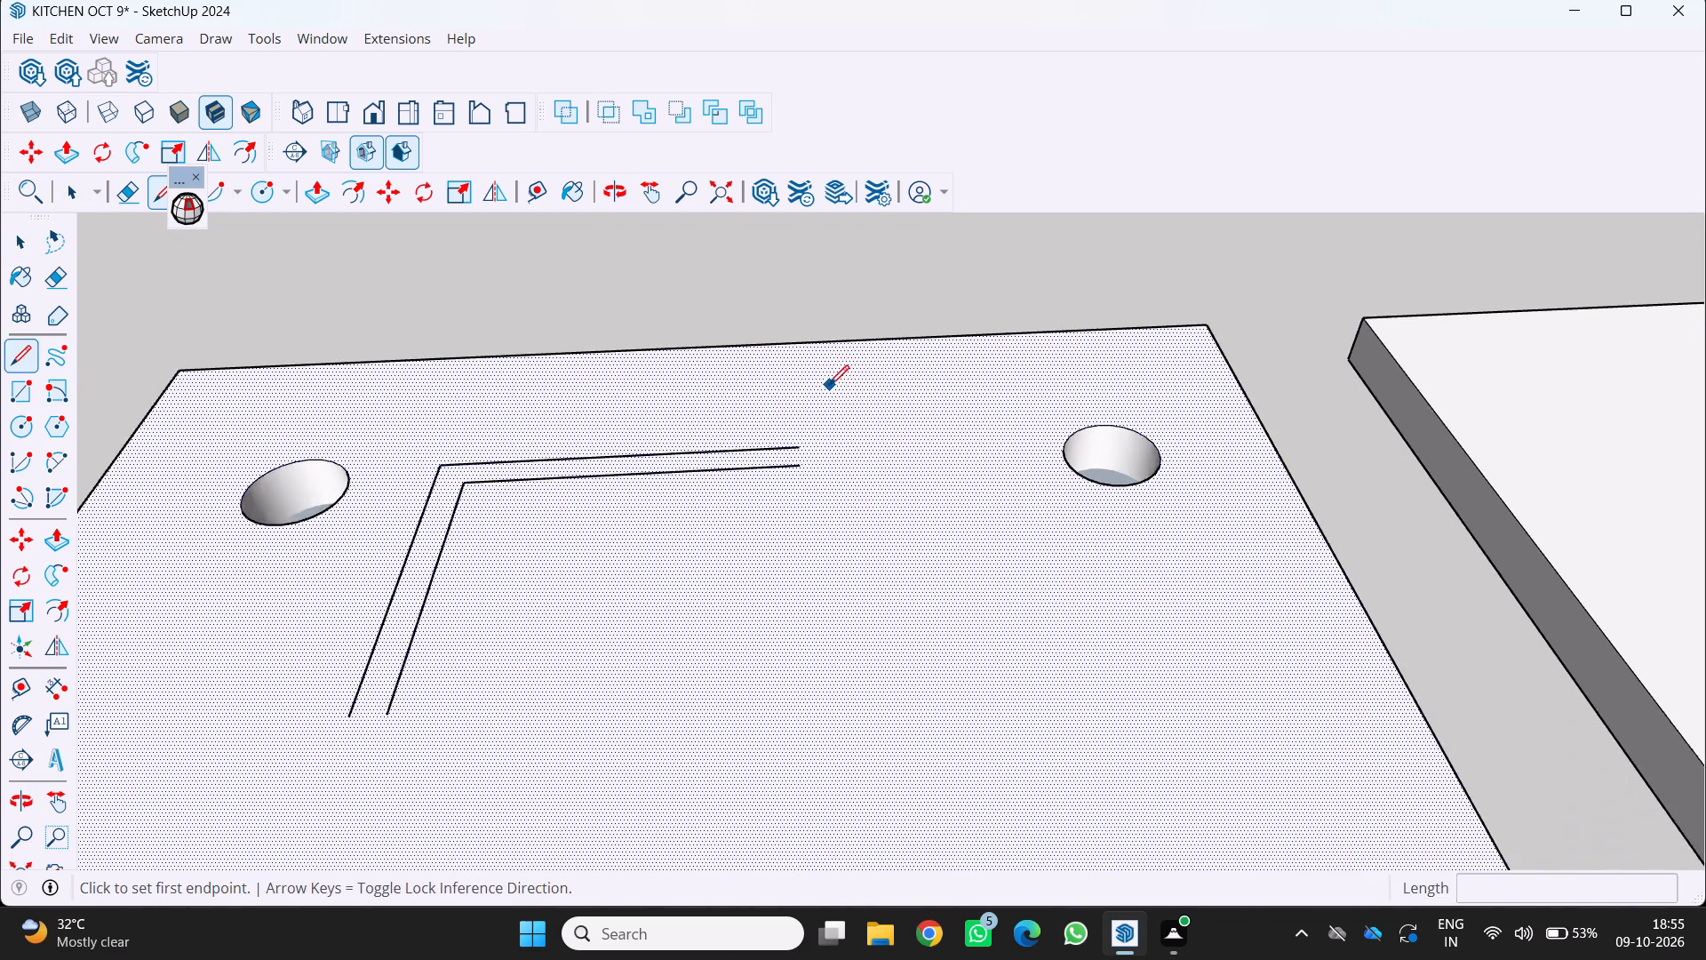
click(792, 455)
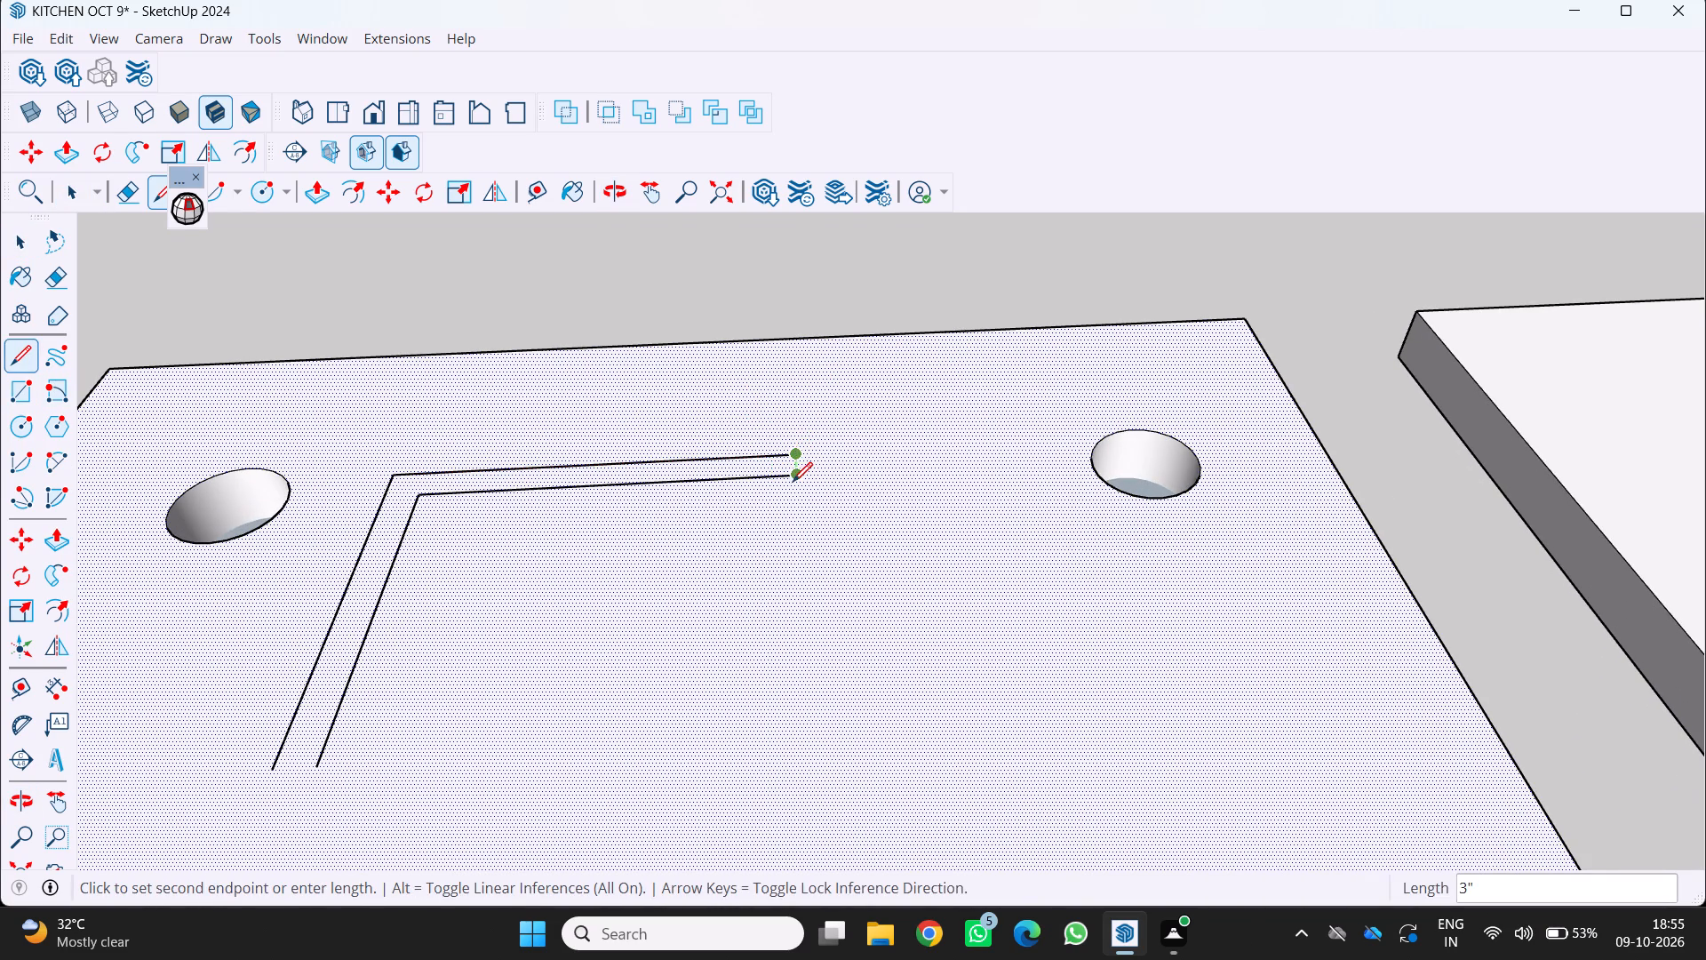
click(793, 482)
key(space)
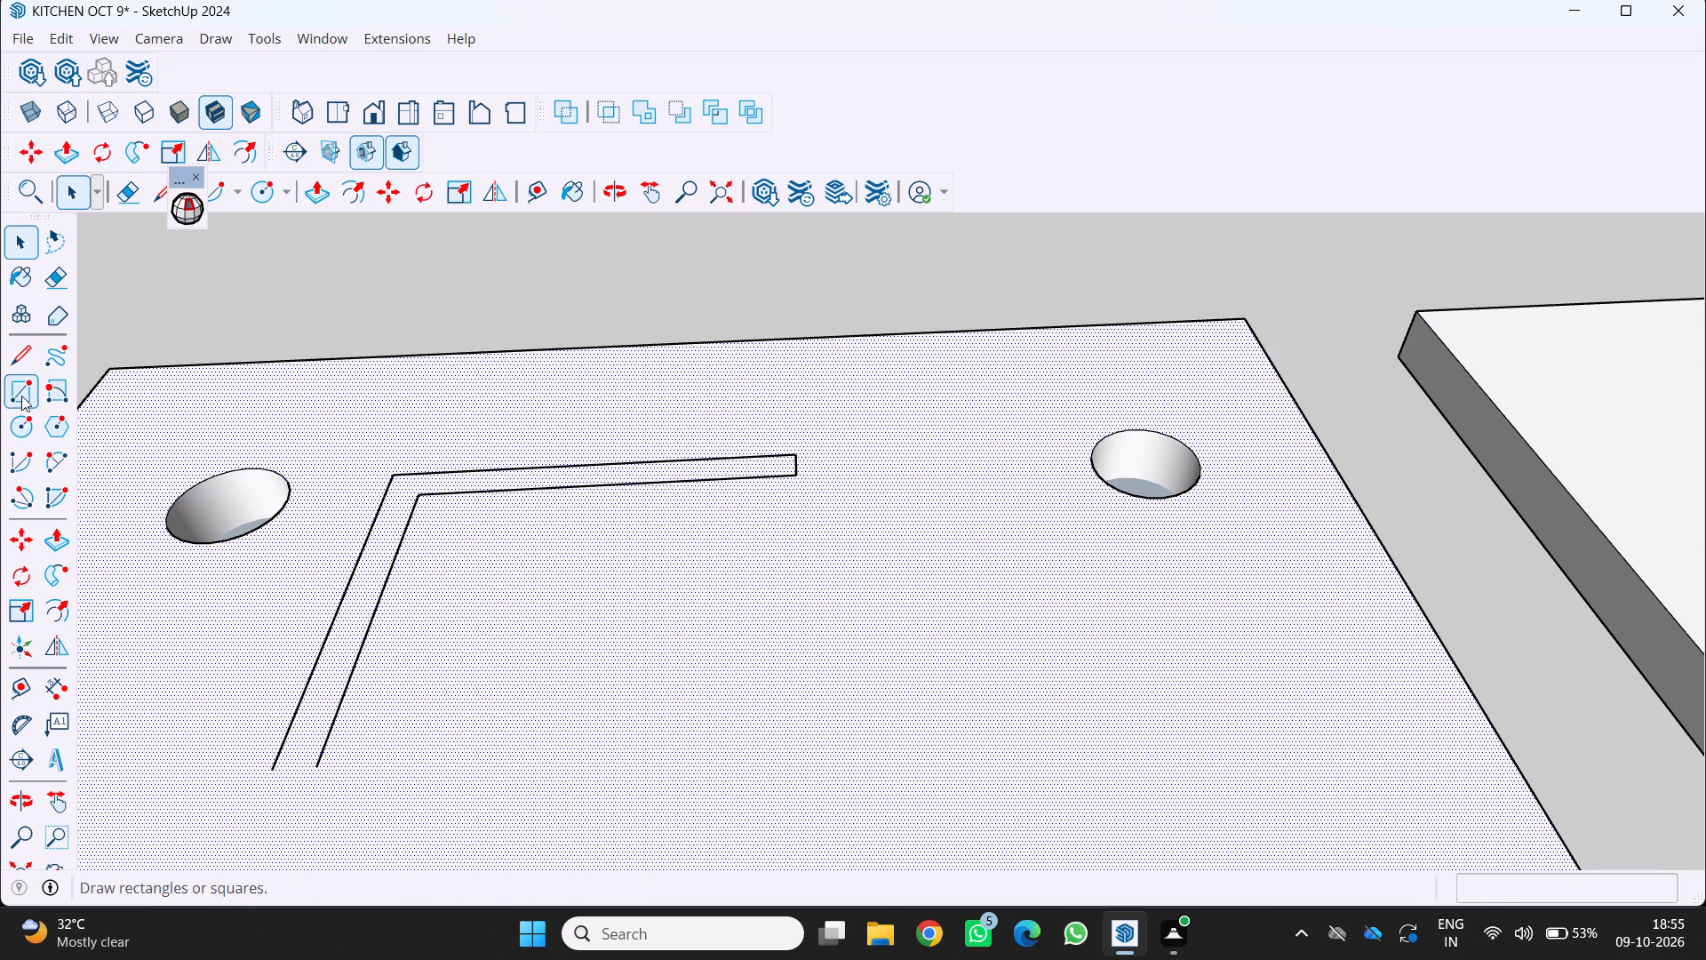
click(29, 366)
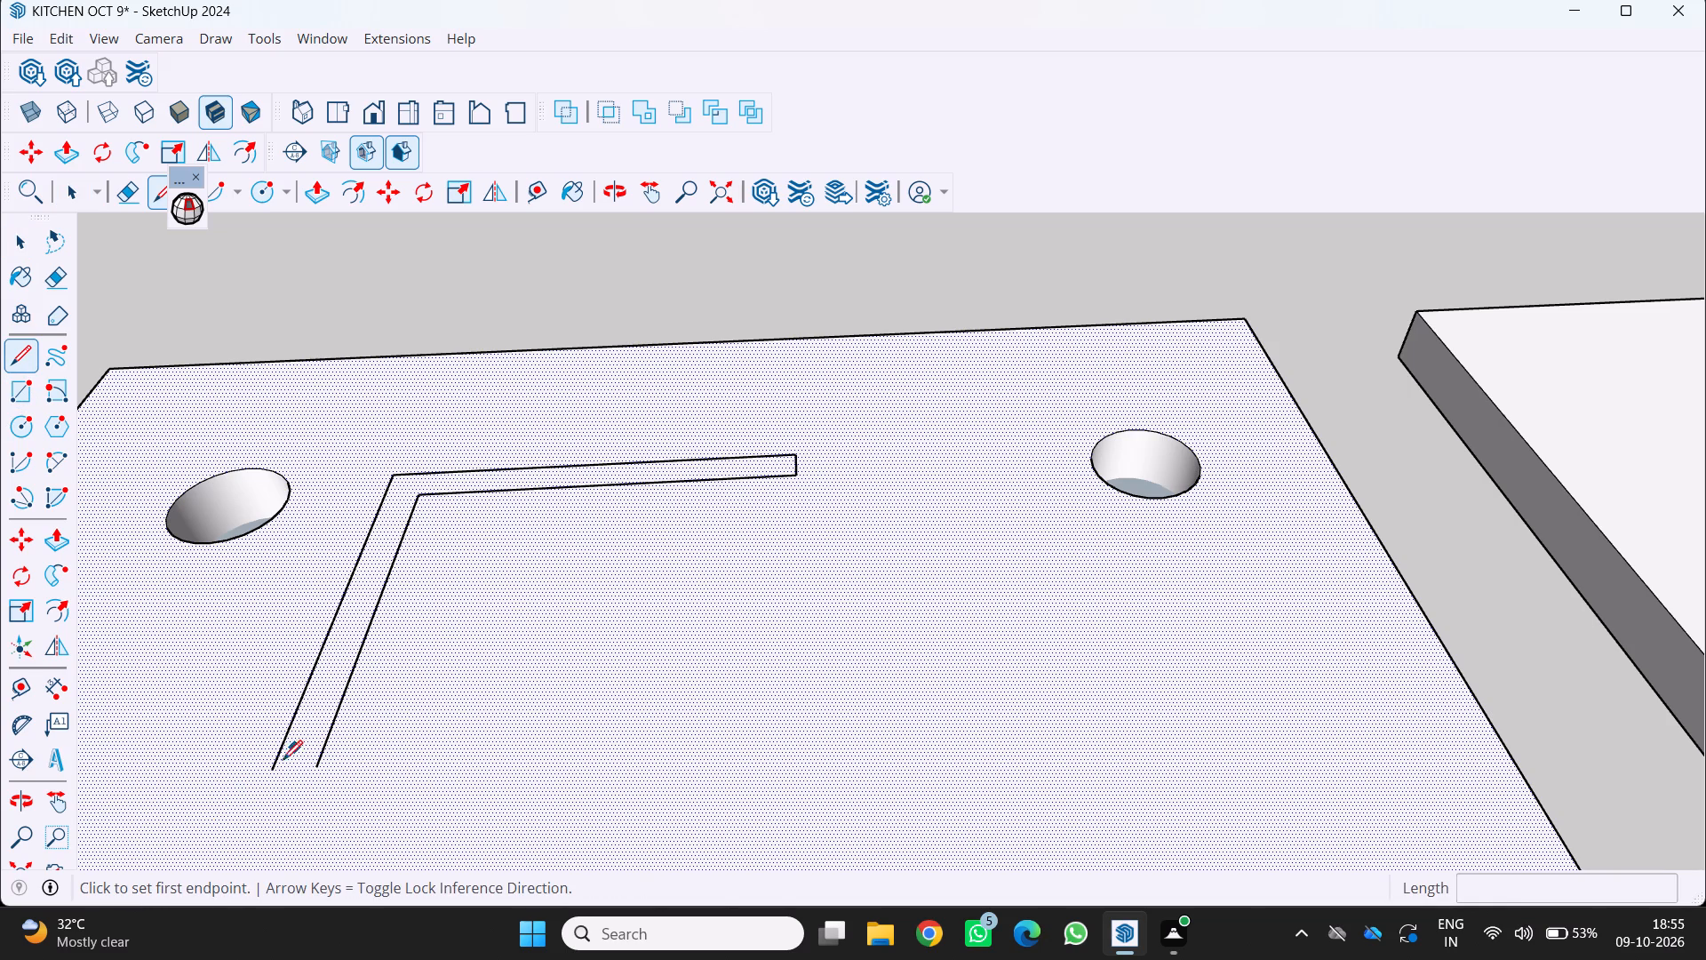
click(275, 765)
click(312, 762)
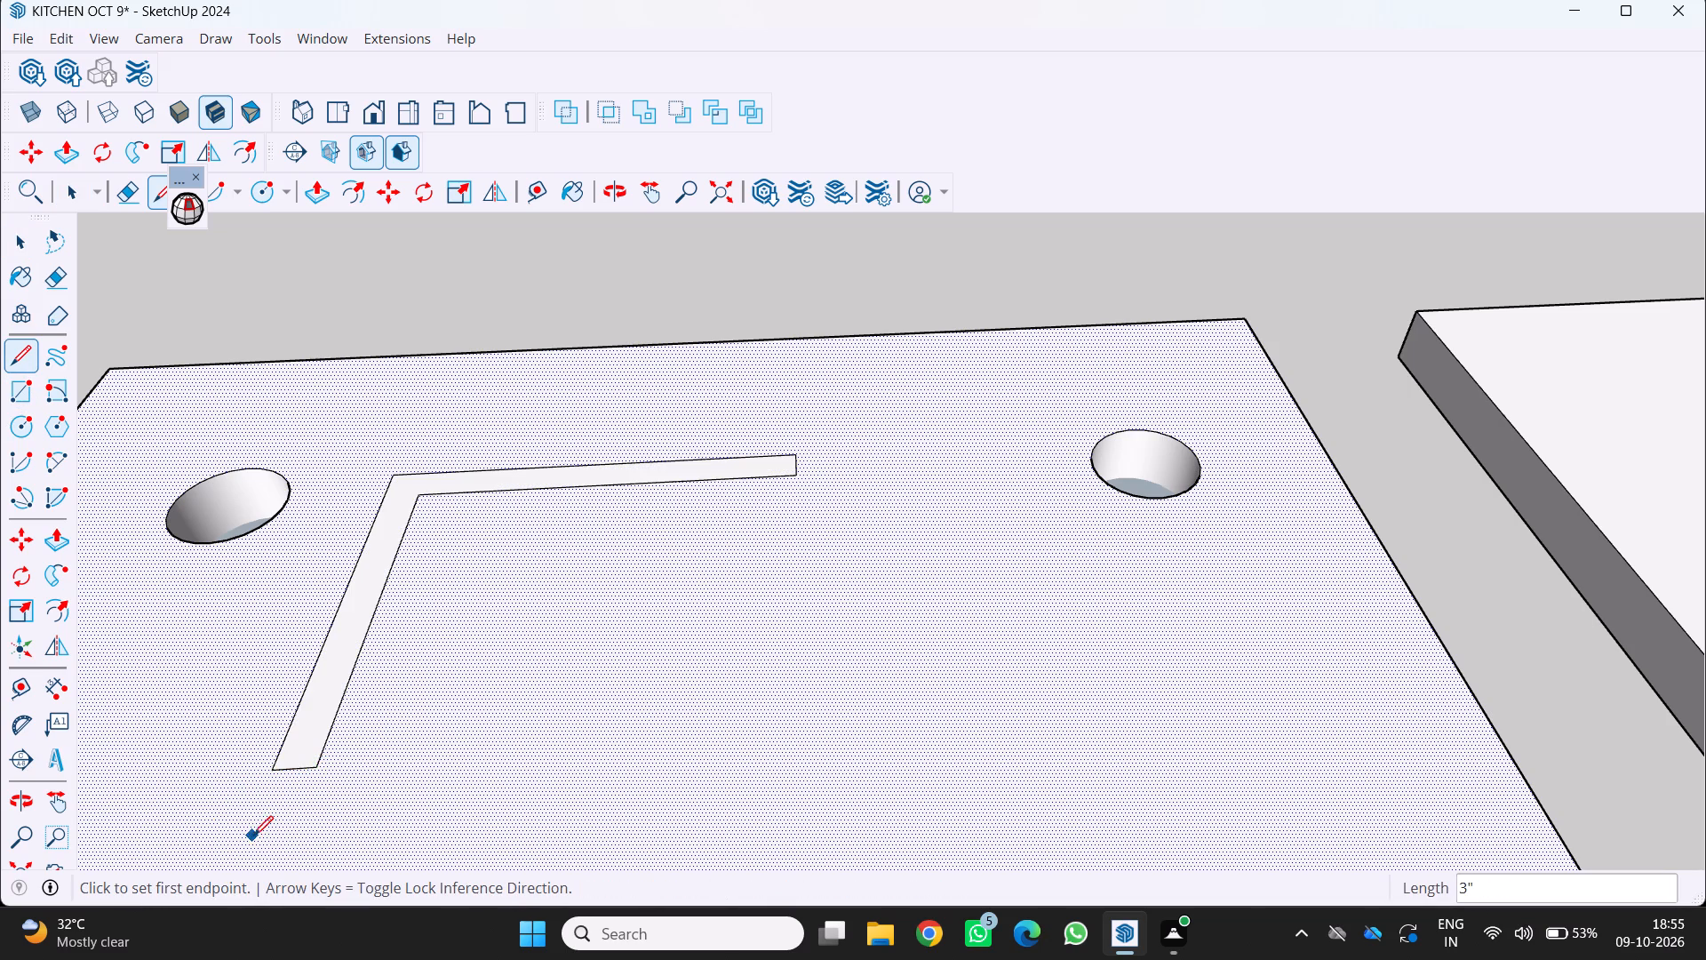
key(space)
Close the back-facing end of the front L-shape with a 3" line between its two outlines.
scroll(408, 708, down, 16)
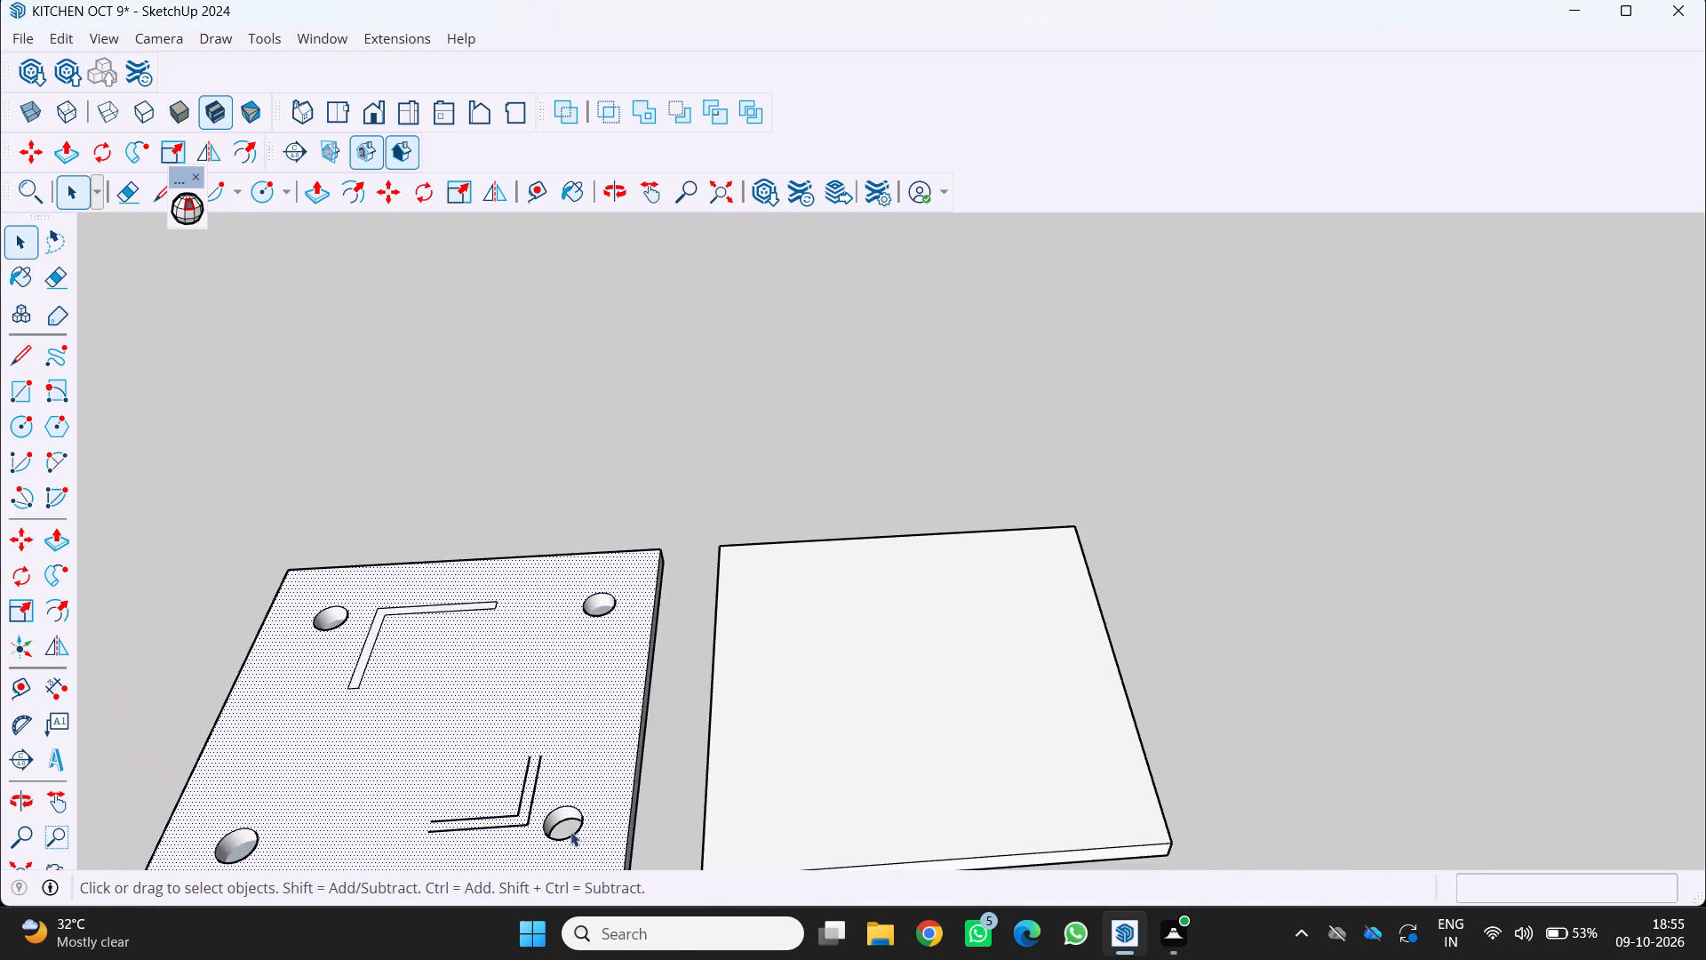
scroll(571, 832, up, 2)
scroll(497, 758, up, 3)
key(l)
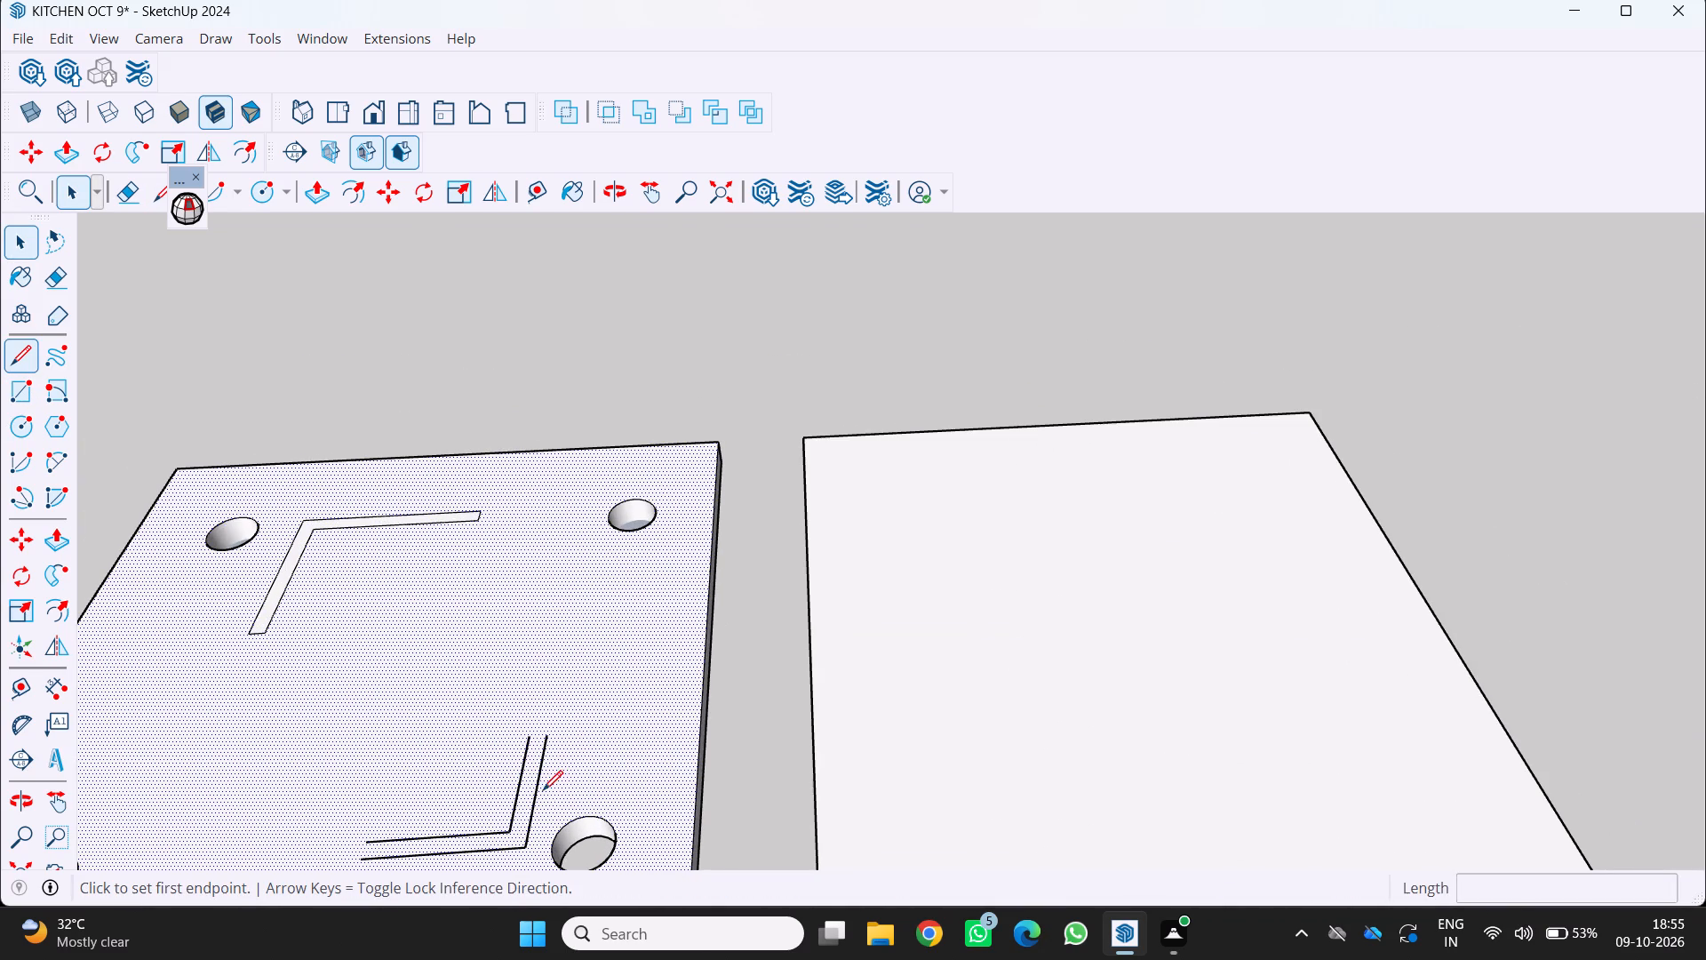
scroll(535, 762, up, 4)
click(530, 730)
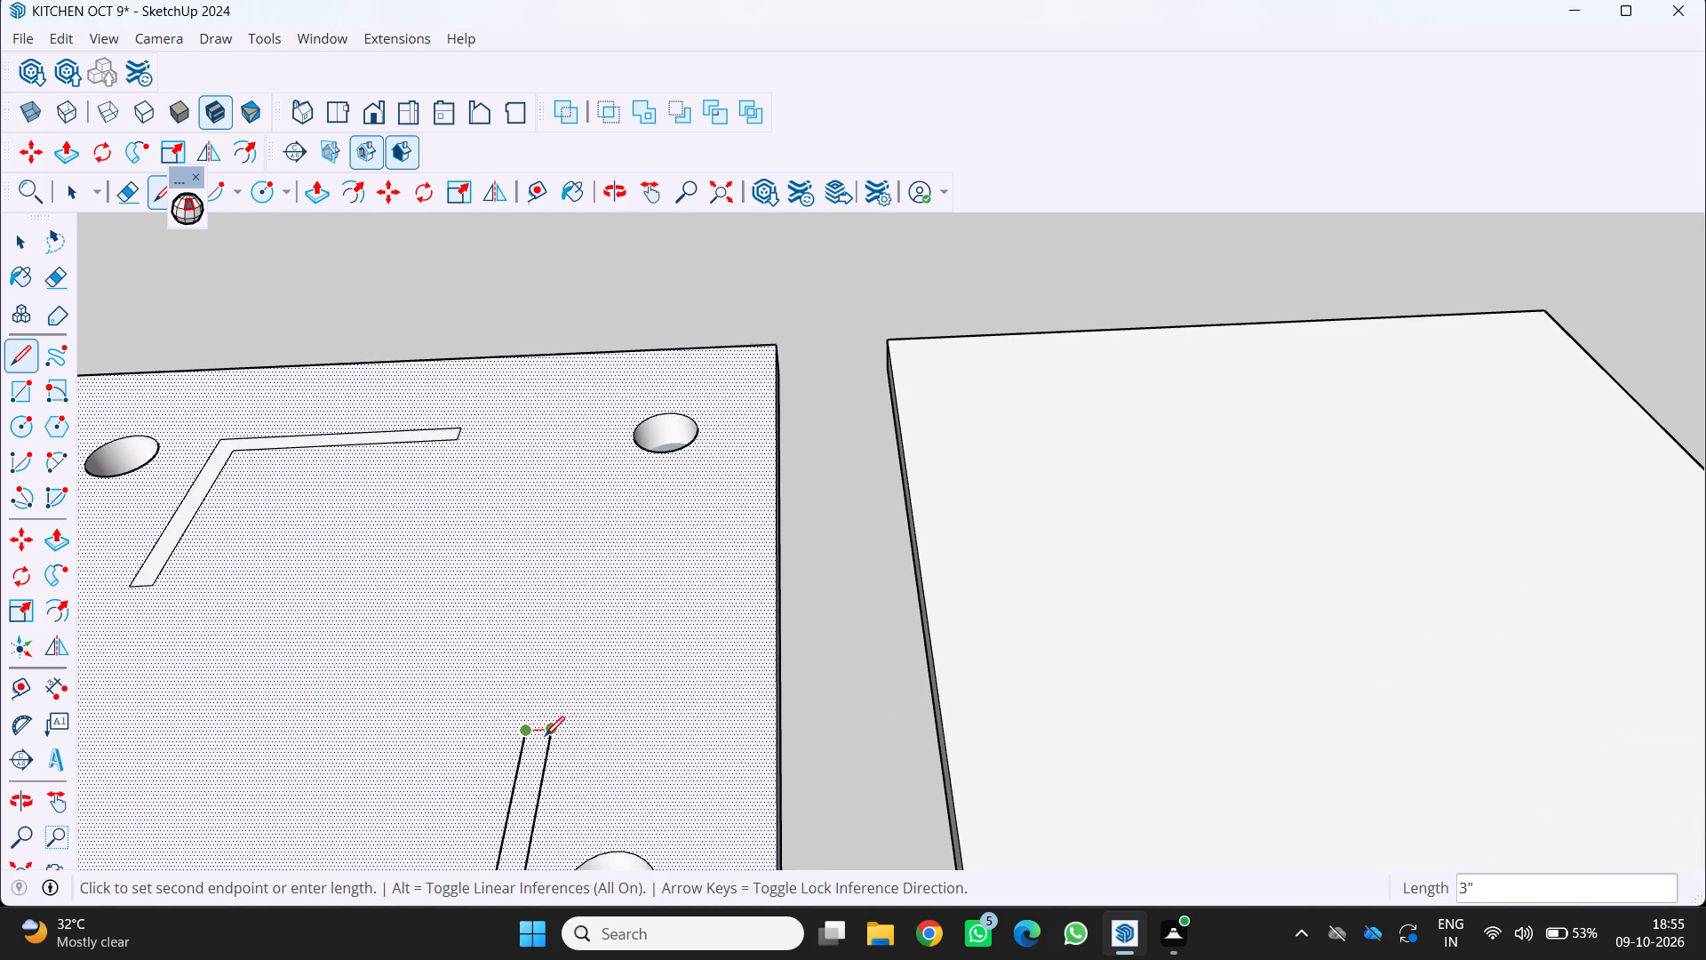
click(545, 736)
scroll(523, 753, down, 10)
key(space)
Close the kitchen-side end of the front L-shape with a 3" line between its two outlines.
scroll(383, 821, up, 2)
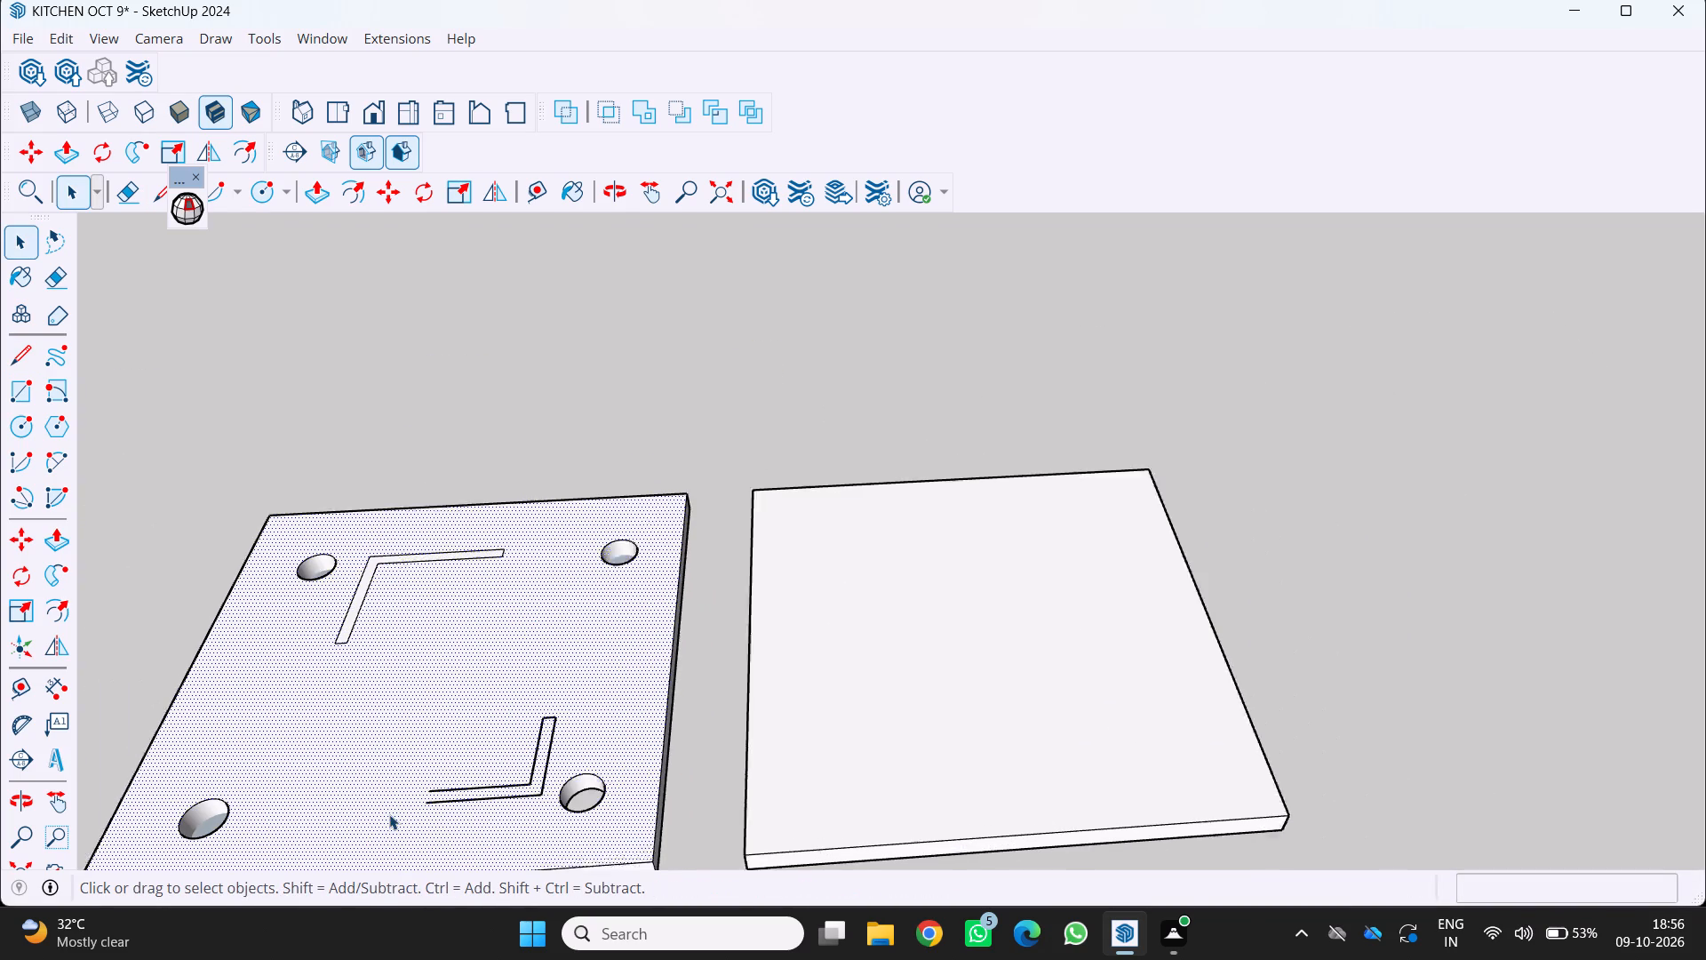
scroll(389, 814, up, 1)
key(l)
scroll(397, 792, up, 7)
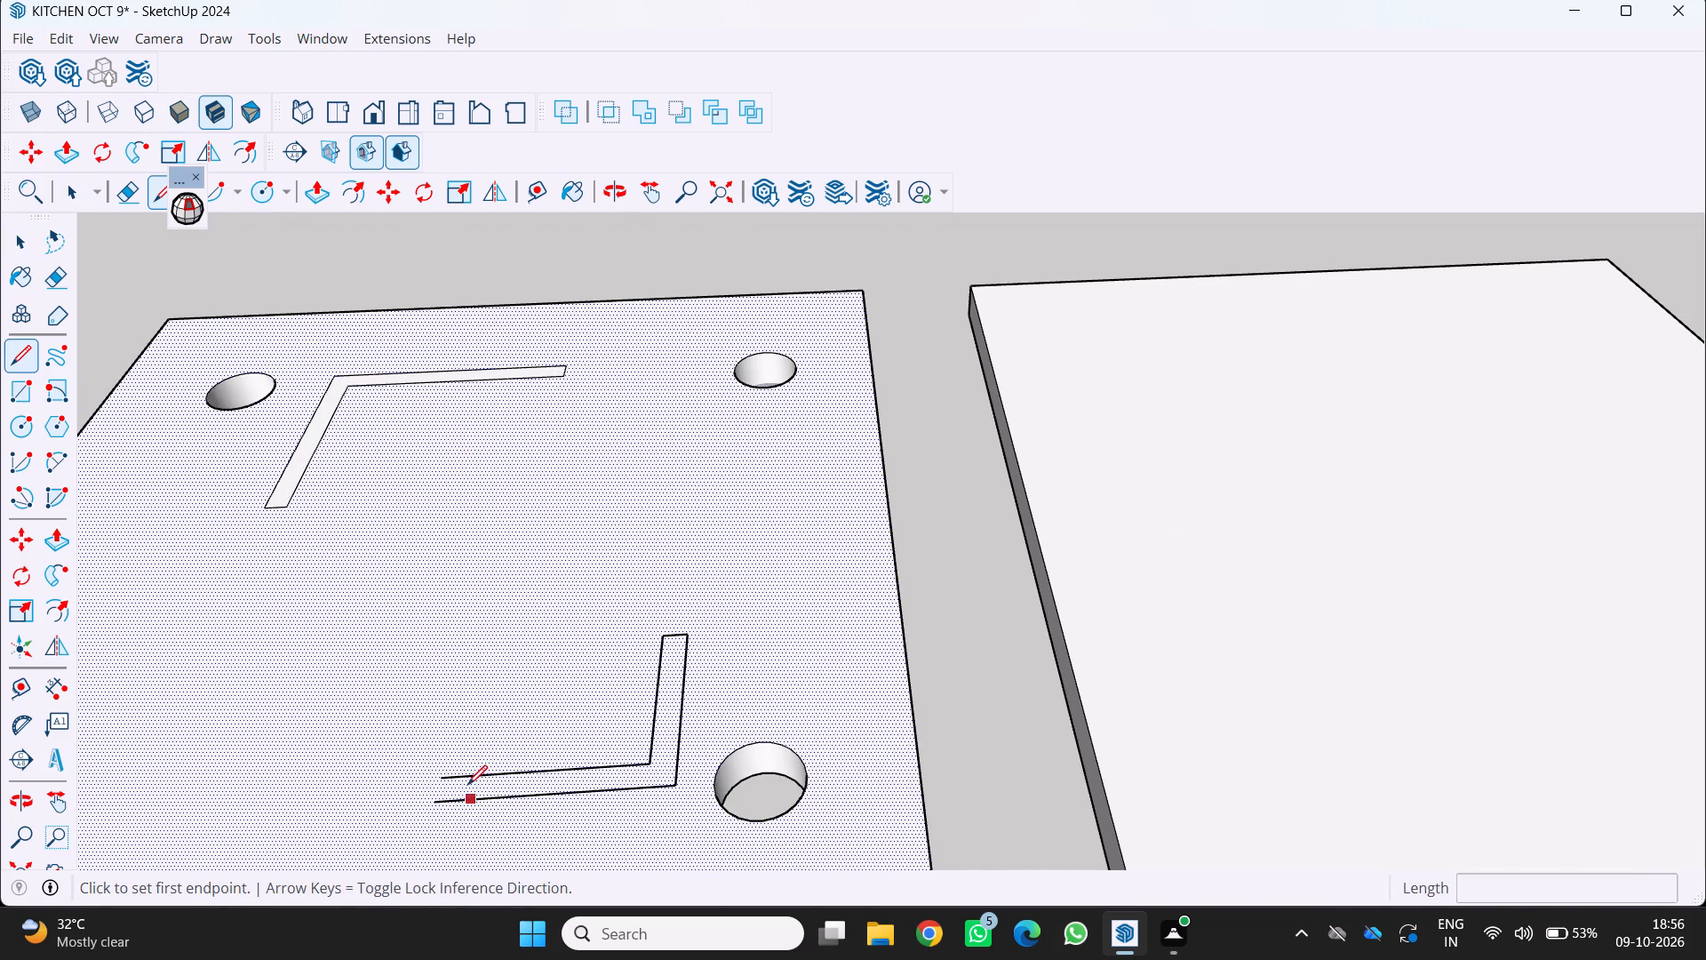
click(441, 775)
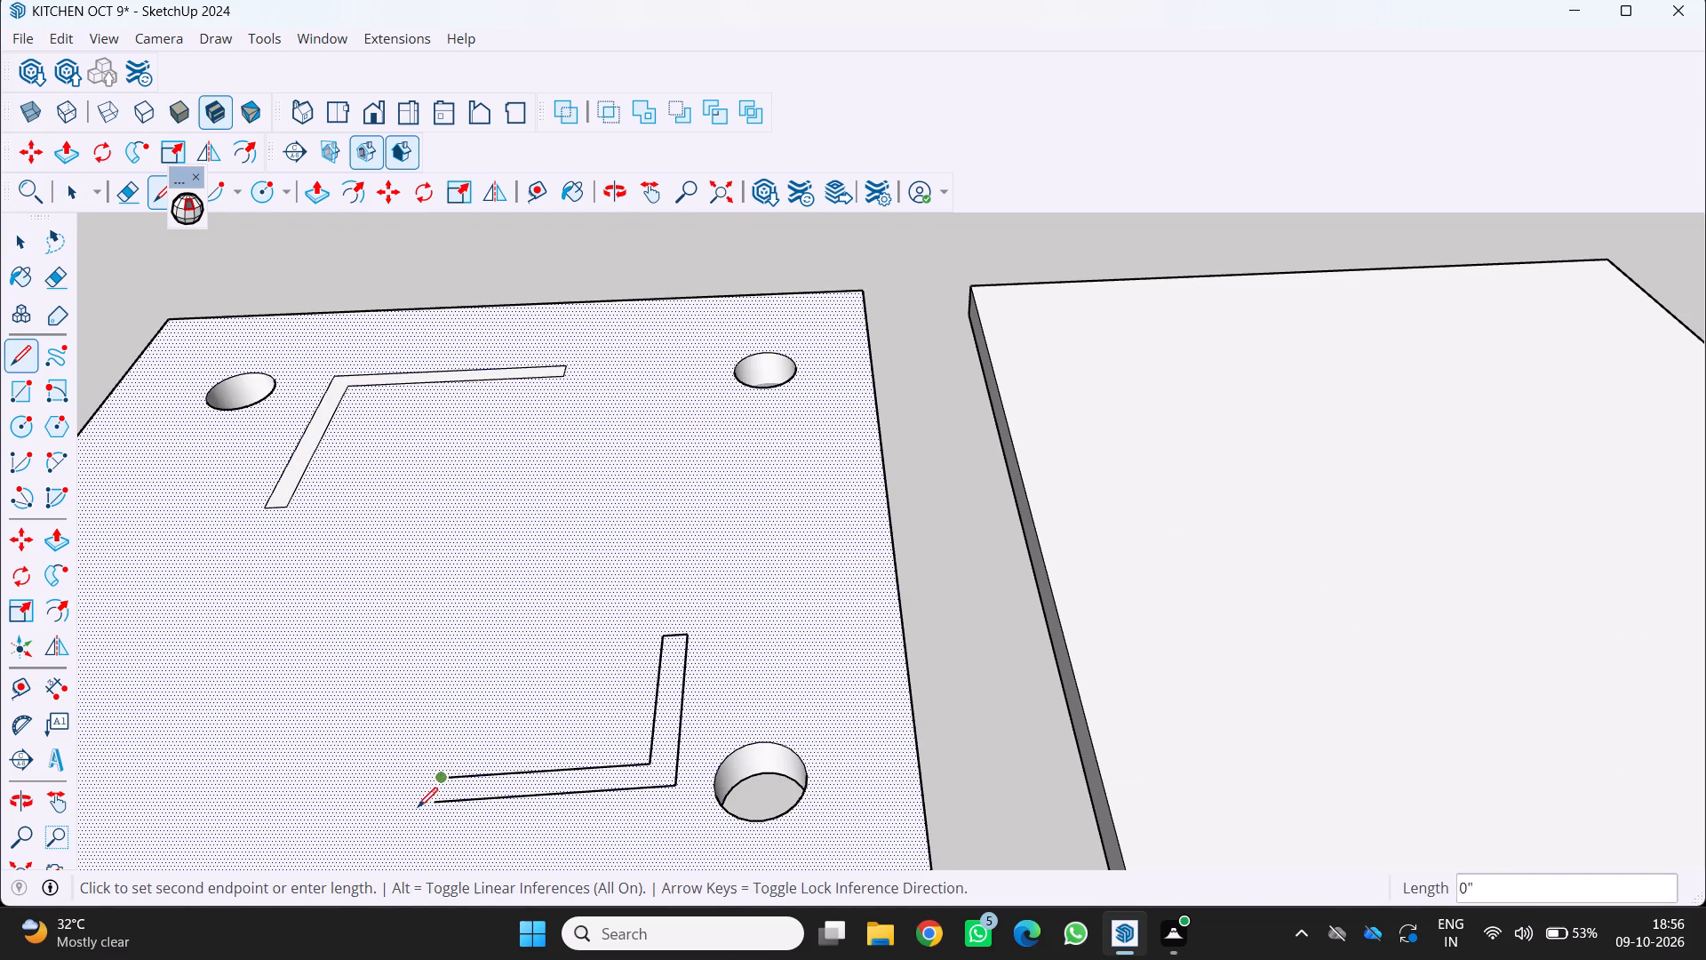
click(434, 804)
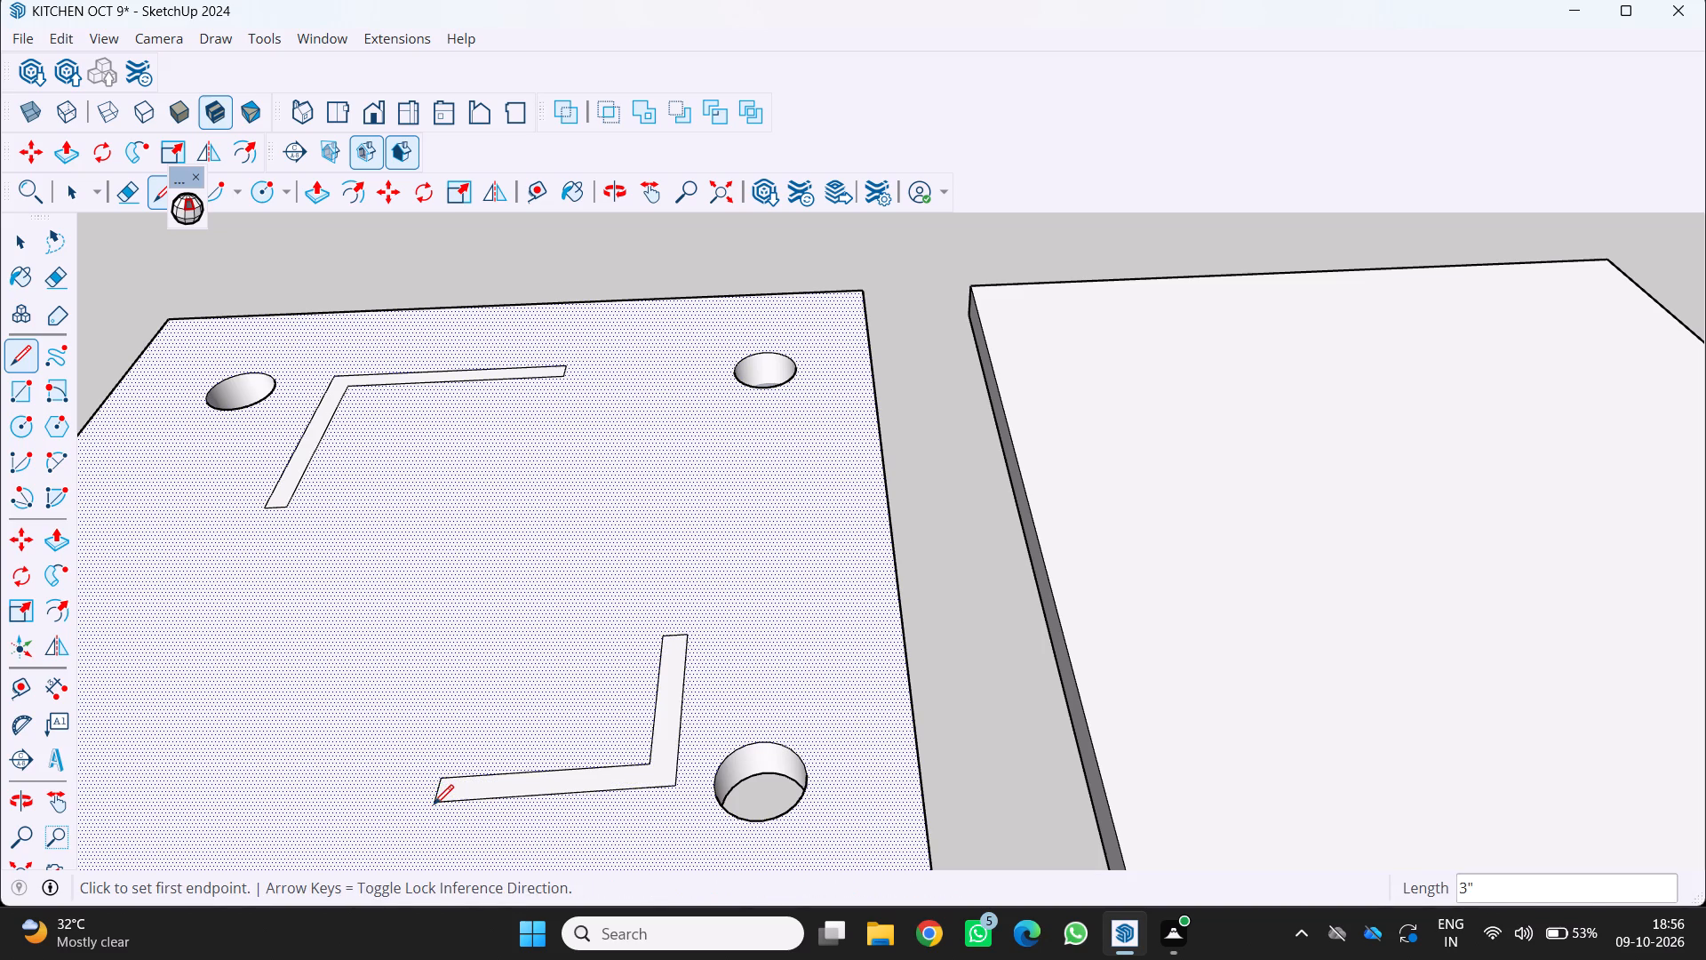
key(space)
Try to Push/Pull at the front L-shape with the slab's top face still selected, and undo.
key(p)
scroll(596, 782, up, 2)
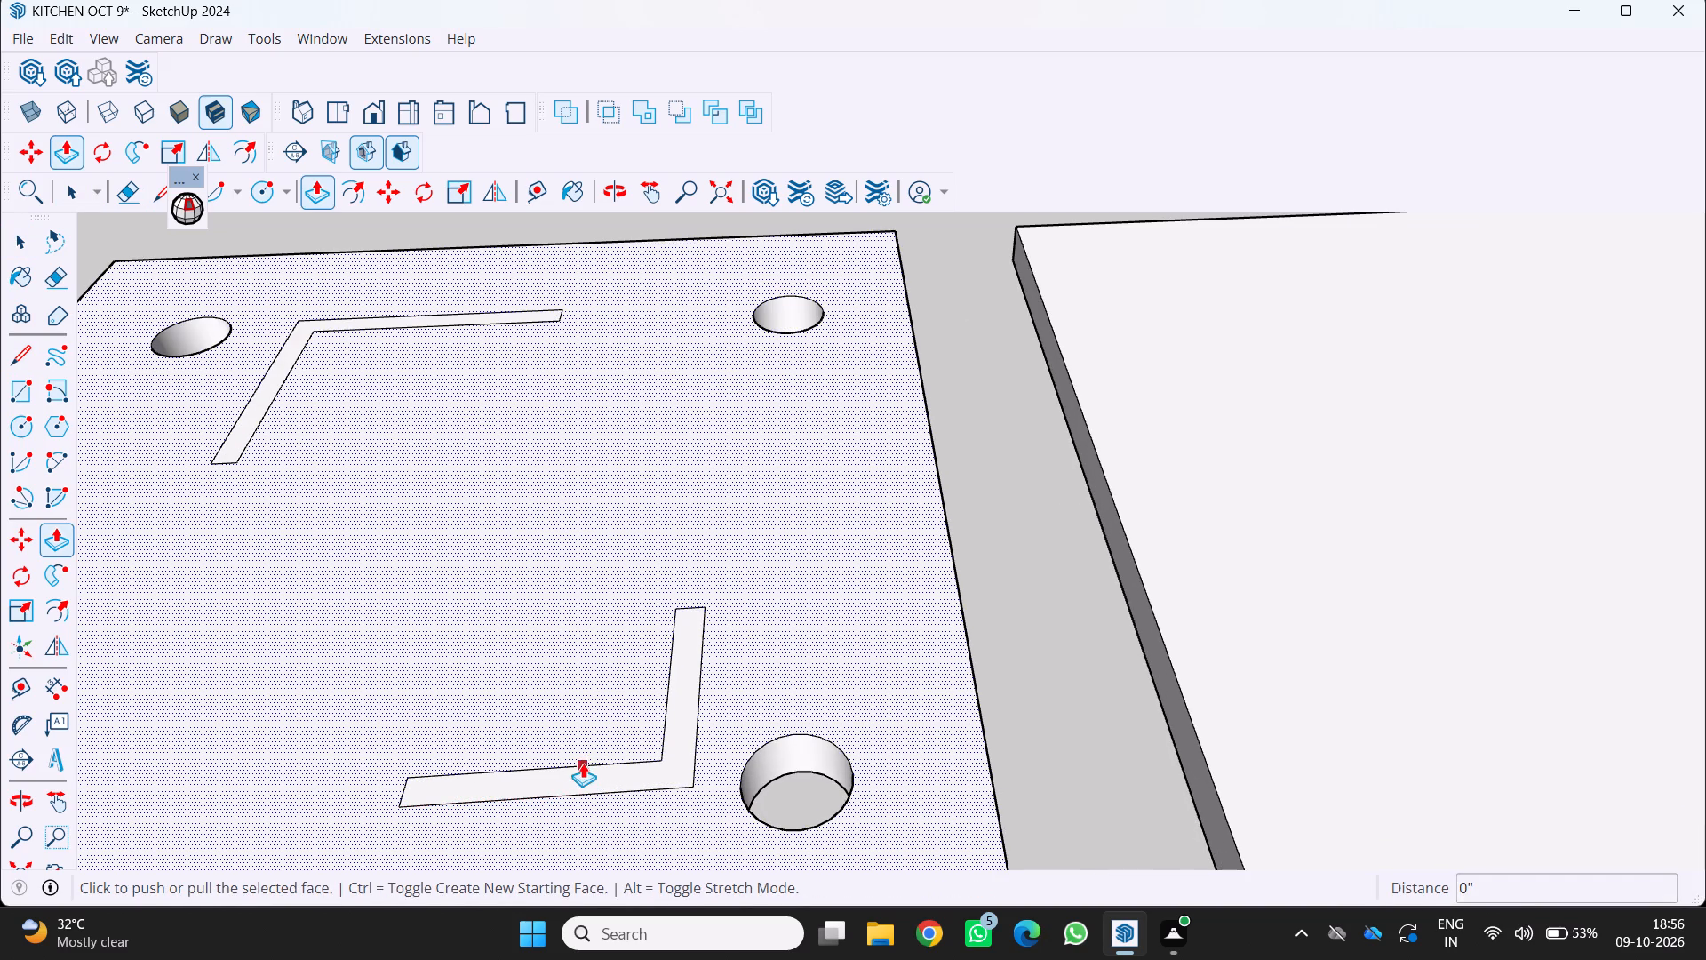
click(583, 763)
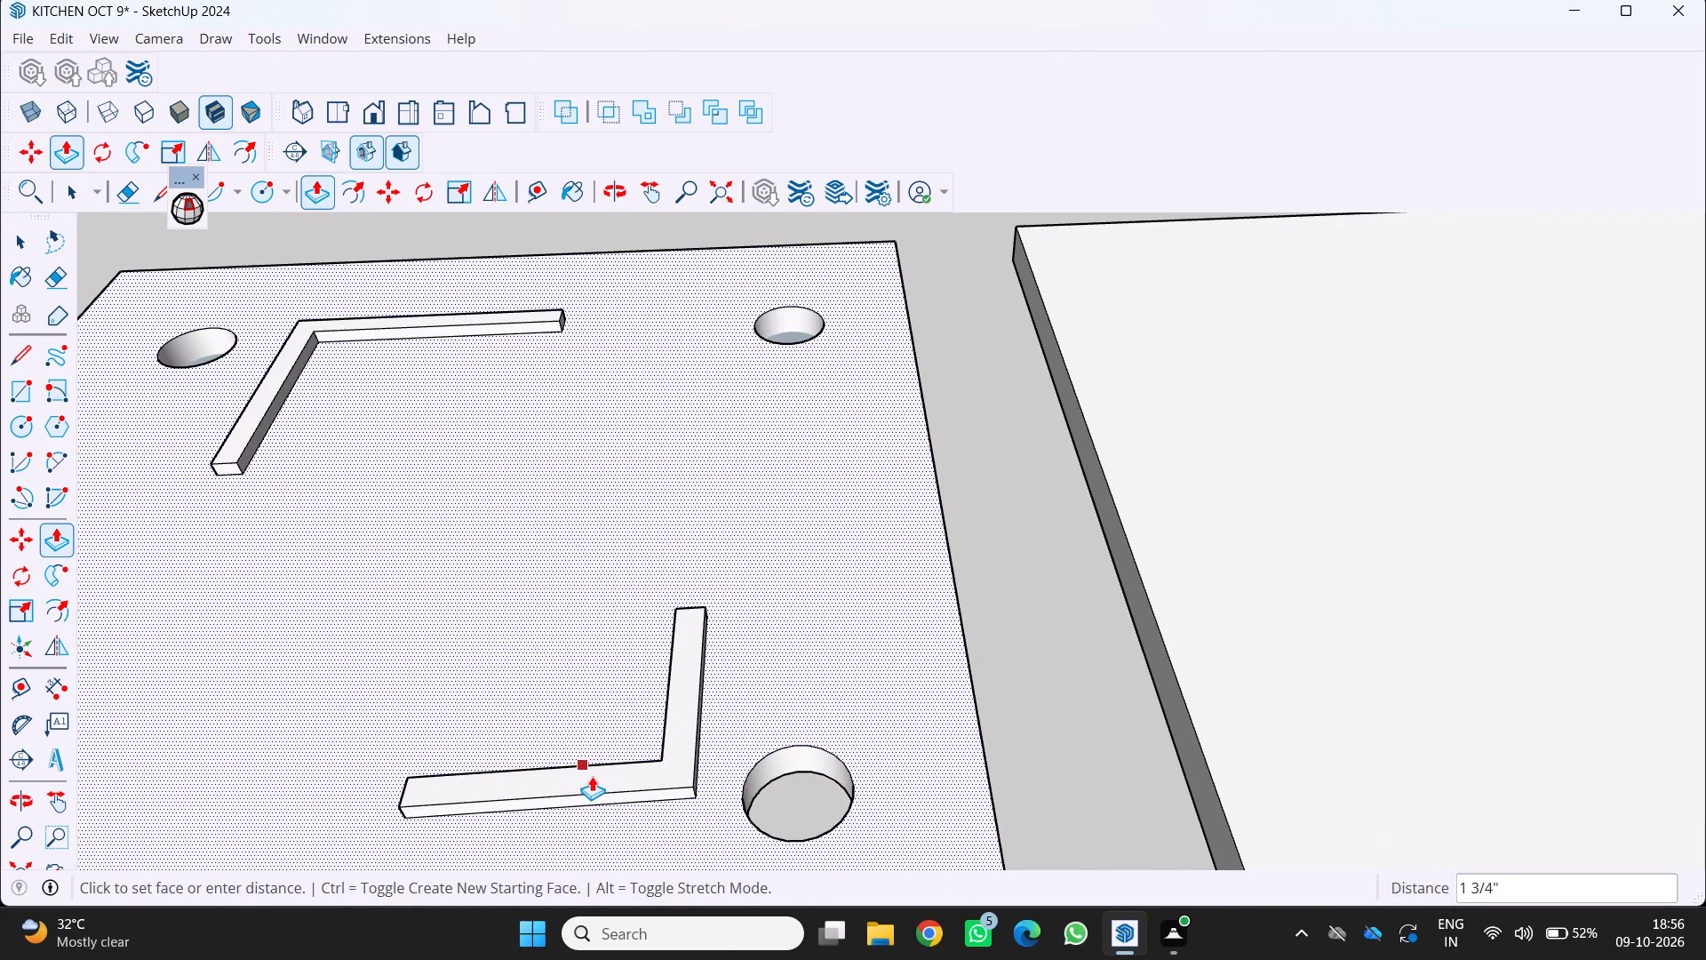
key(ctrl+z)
Clear the selection of the first slab's top face.
middle_drag(730, 805, 593, 809)
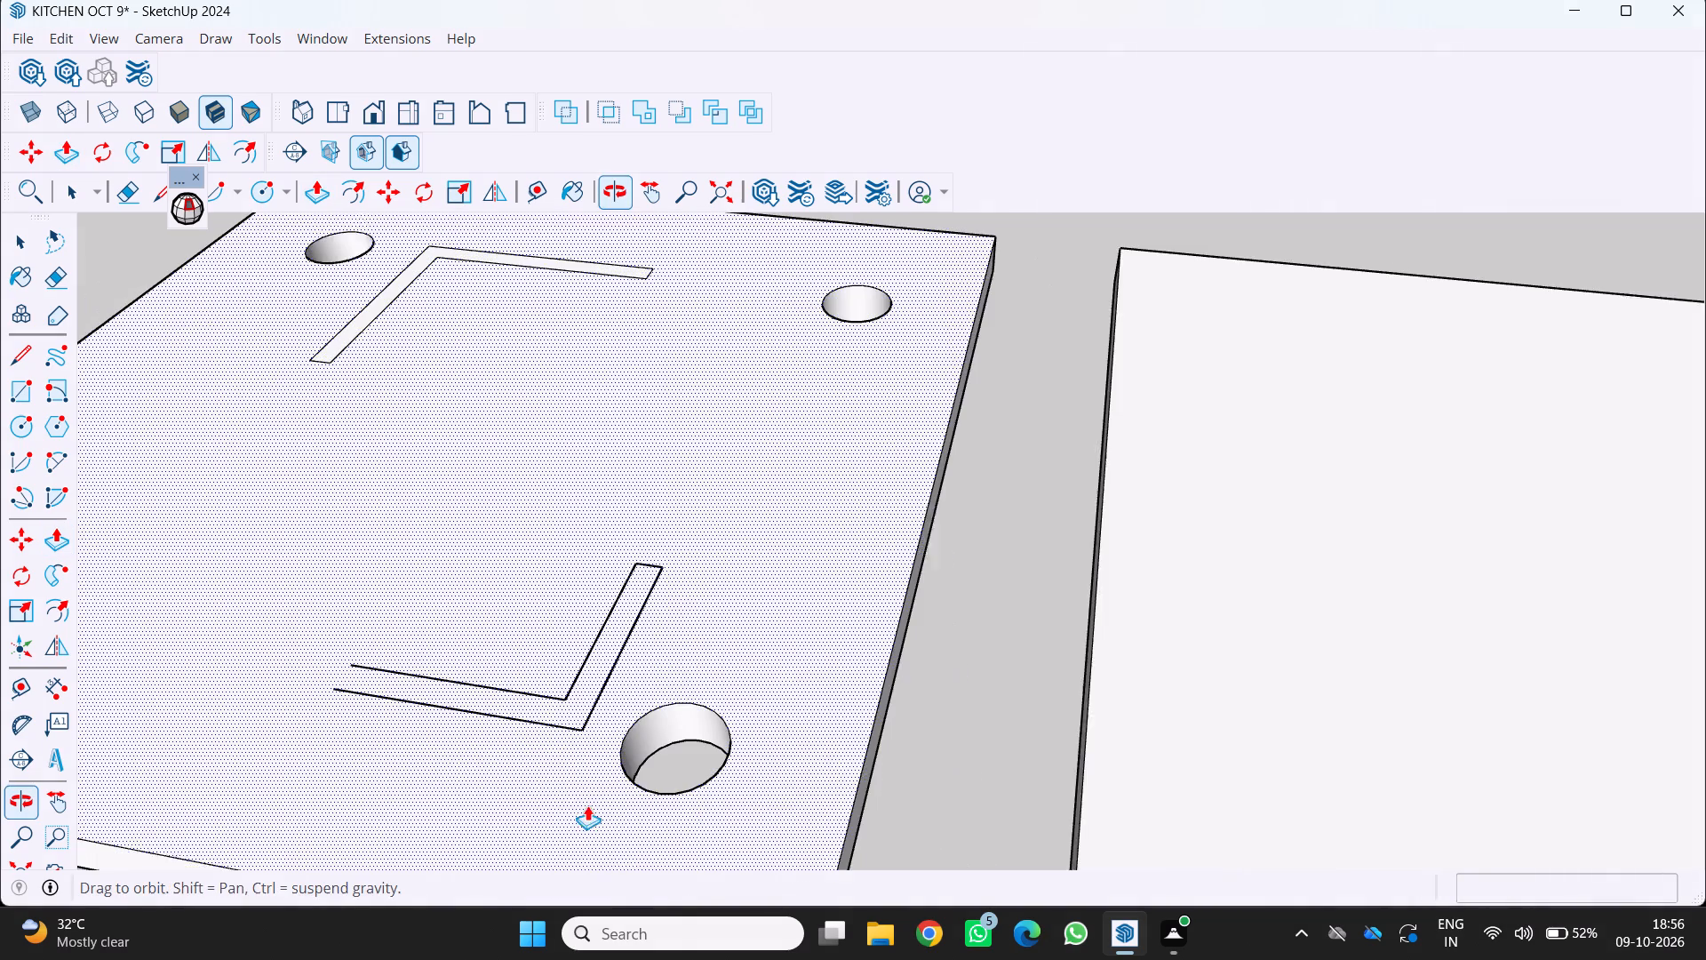
key(space)
click(254, 730)
middle_drag(347, 676, 628, 689)
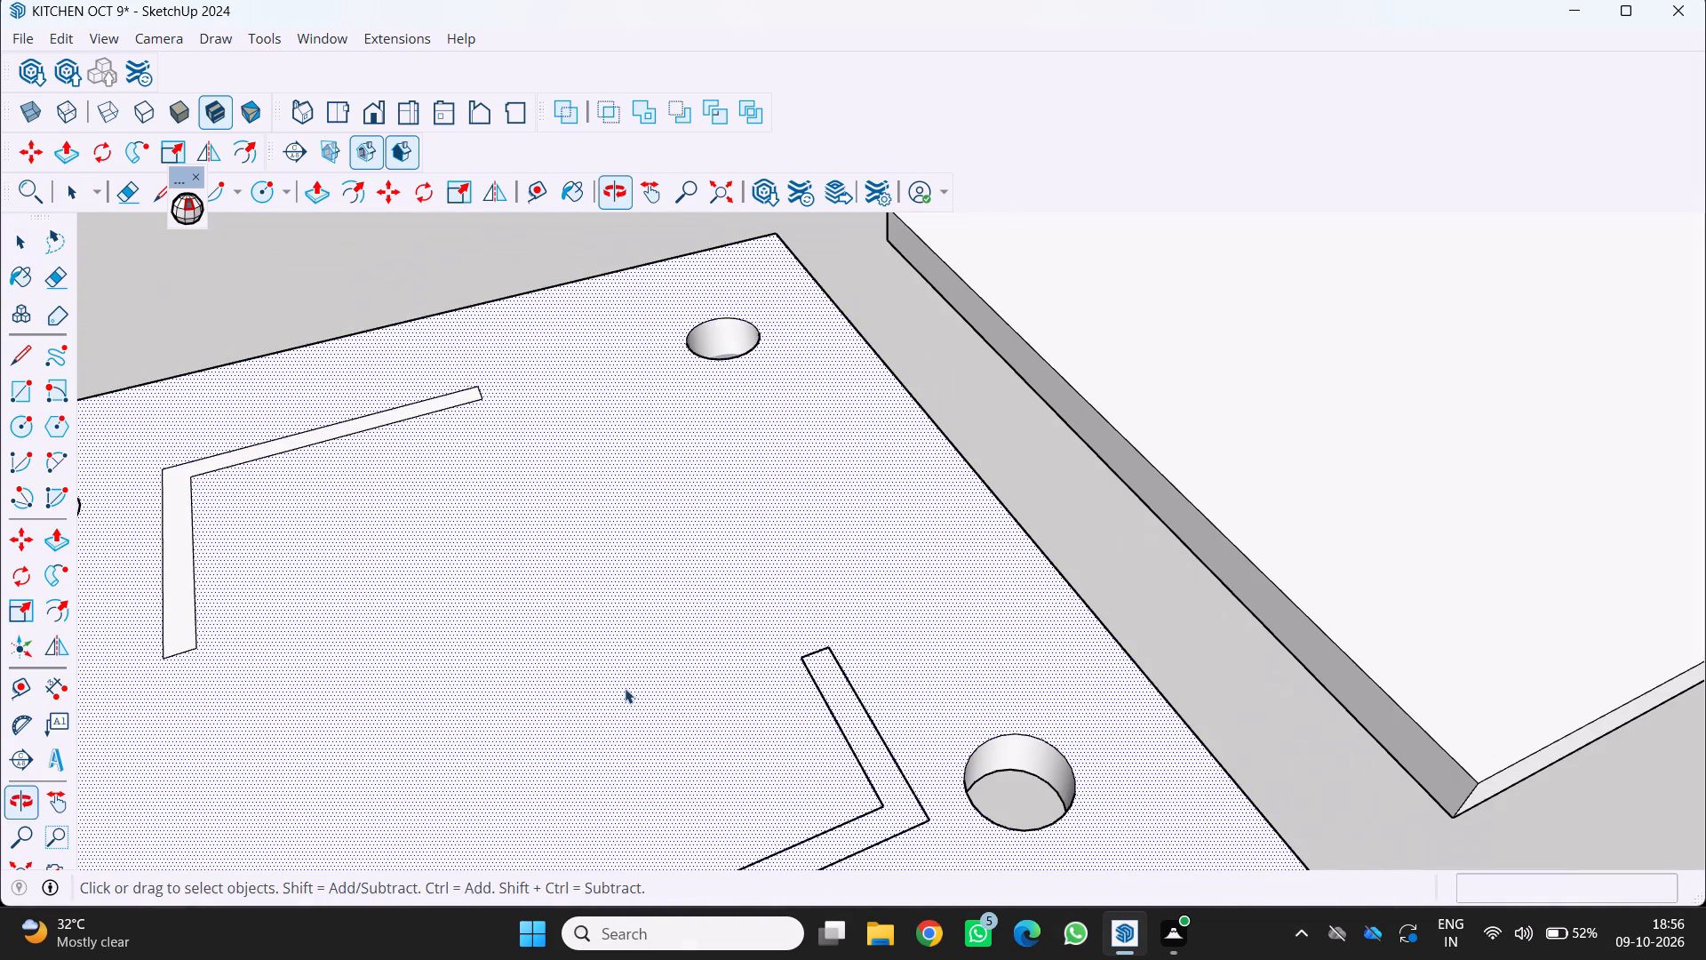
key(space)
key(space)
click(425, 734)
middle_drag(565, 698, 507, 630)
key(space)
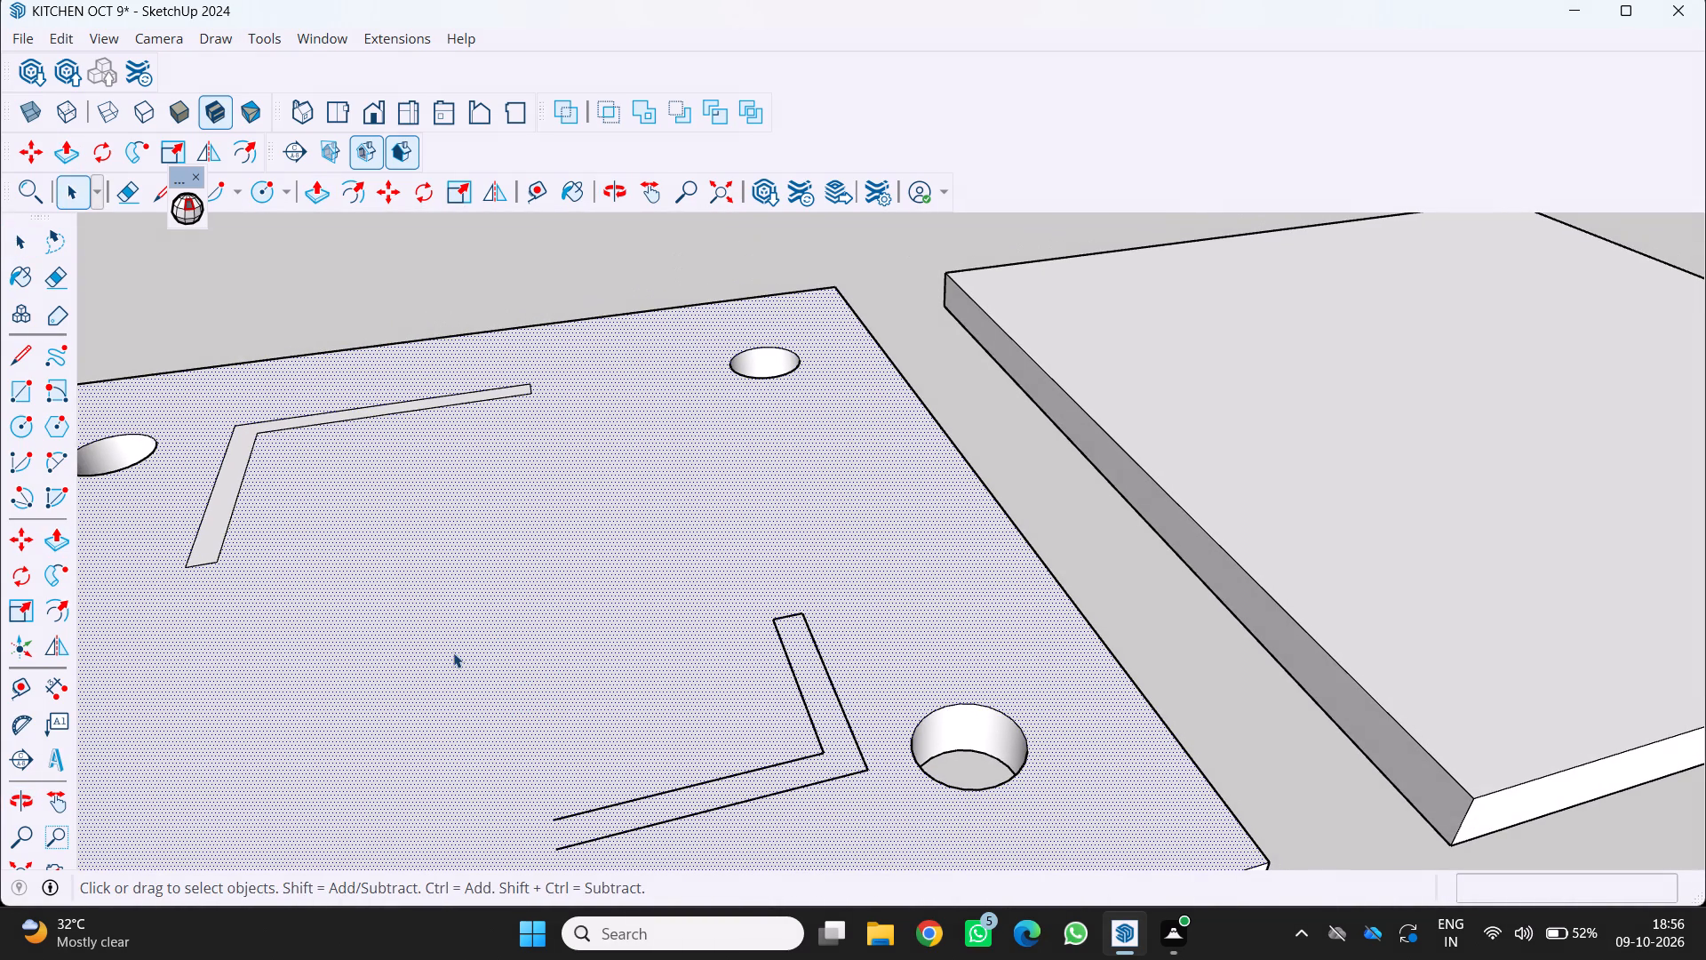
click(453, 652)
key(space)
scroll(1118, 645, down, 2)
middle_drag(1053, 623, 886, 536)
middle_drag(883, 535, 872, 532)
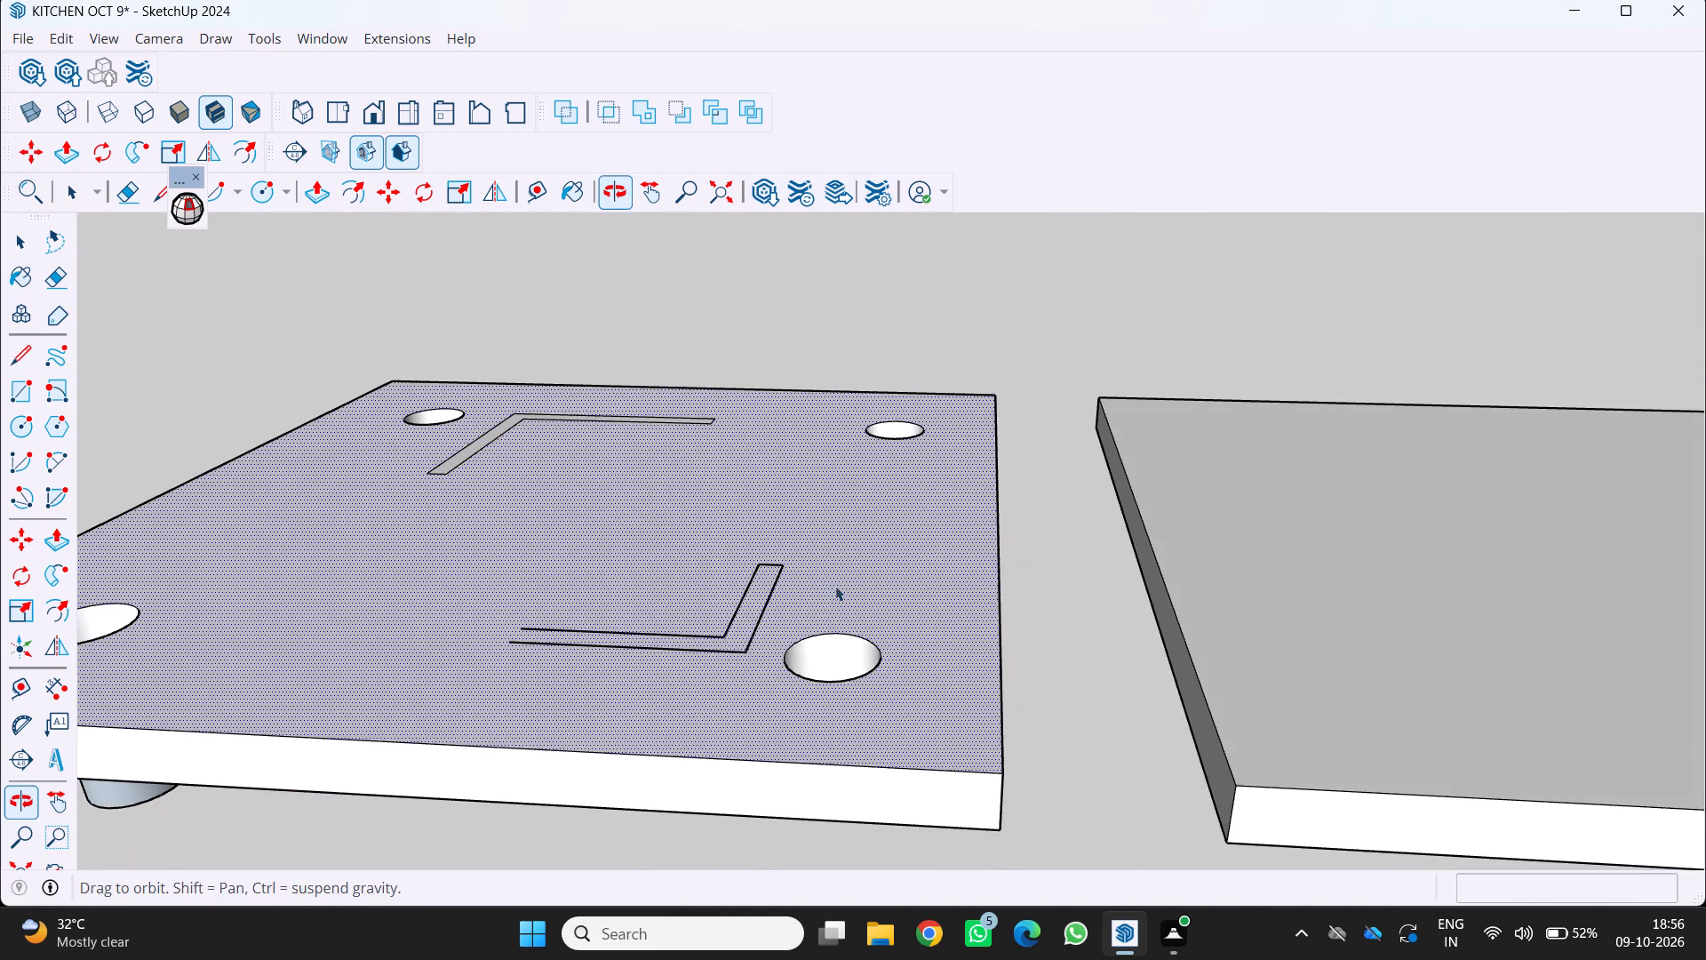
click(330, 815)
scroll(499, 789, down, 1)
middle_drag(504, 789, 512, 800)
middle_drag(513, 804, 519, 817)
middle_click(543, 911)
middle_click(543, 911)
middle_click(543, 912)
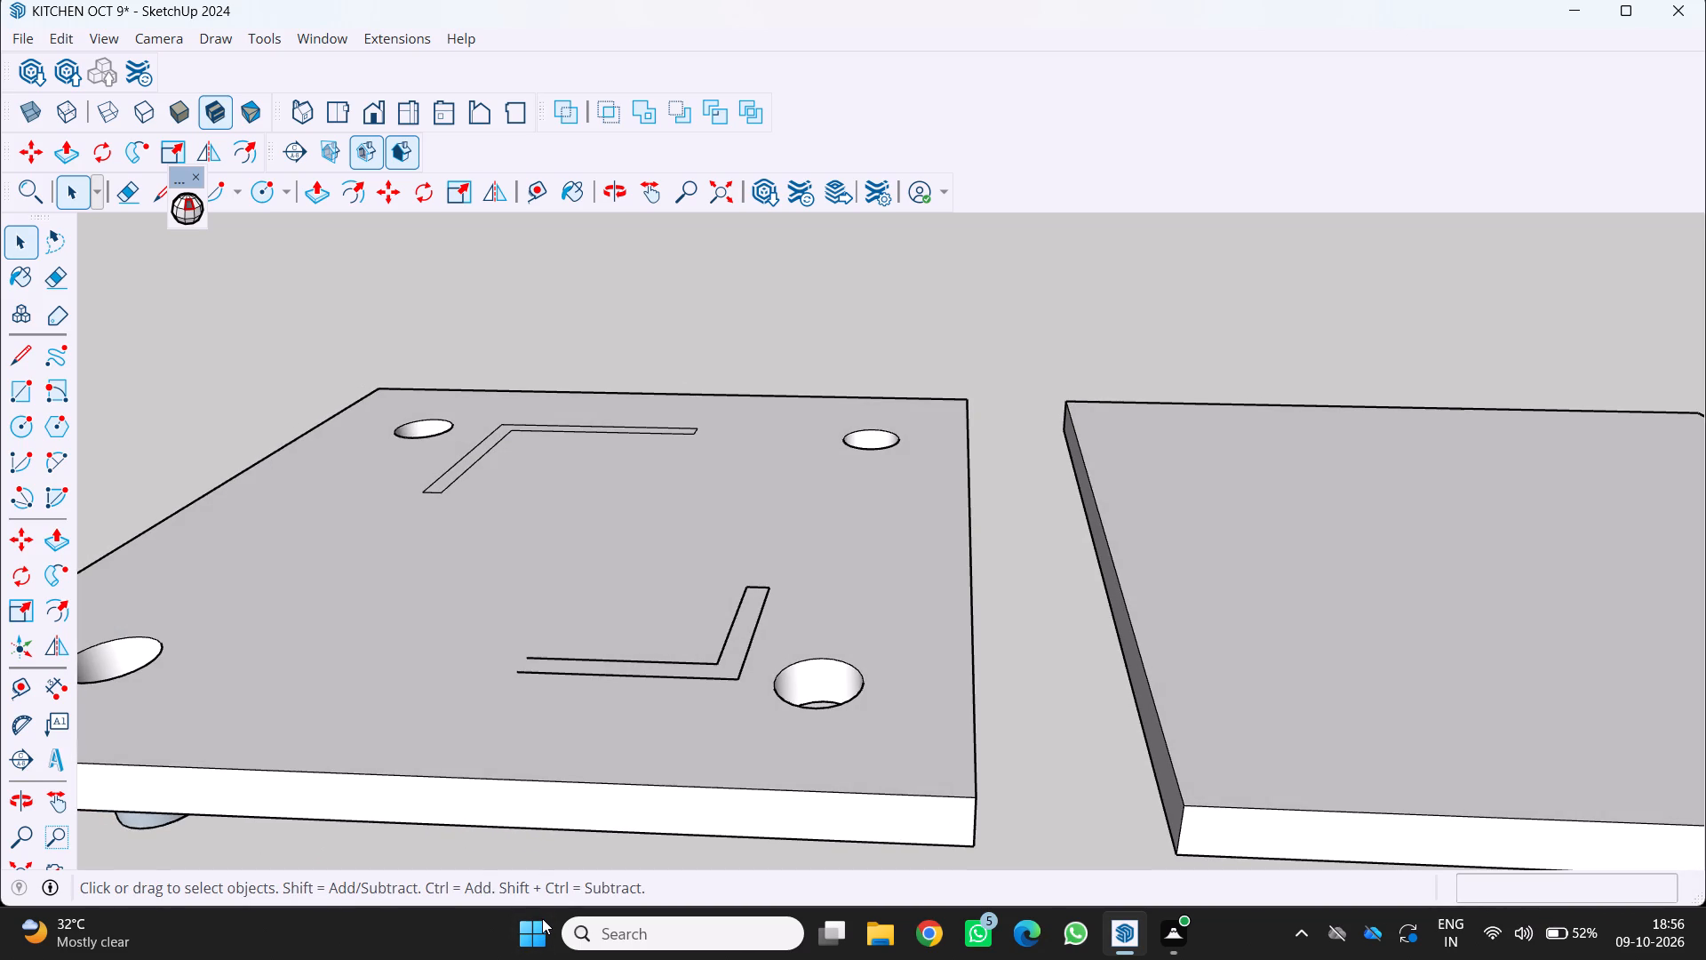
Draw the 3" closing line again across the kitchen-side end of the front L-shape.
key(l)
scroll(602, 619, up, 5)
scroll(490, 632, up, 4)
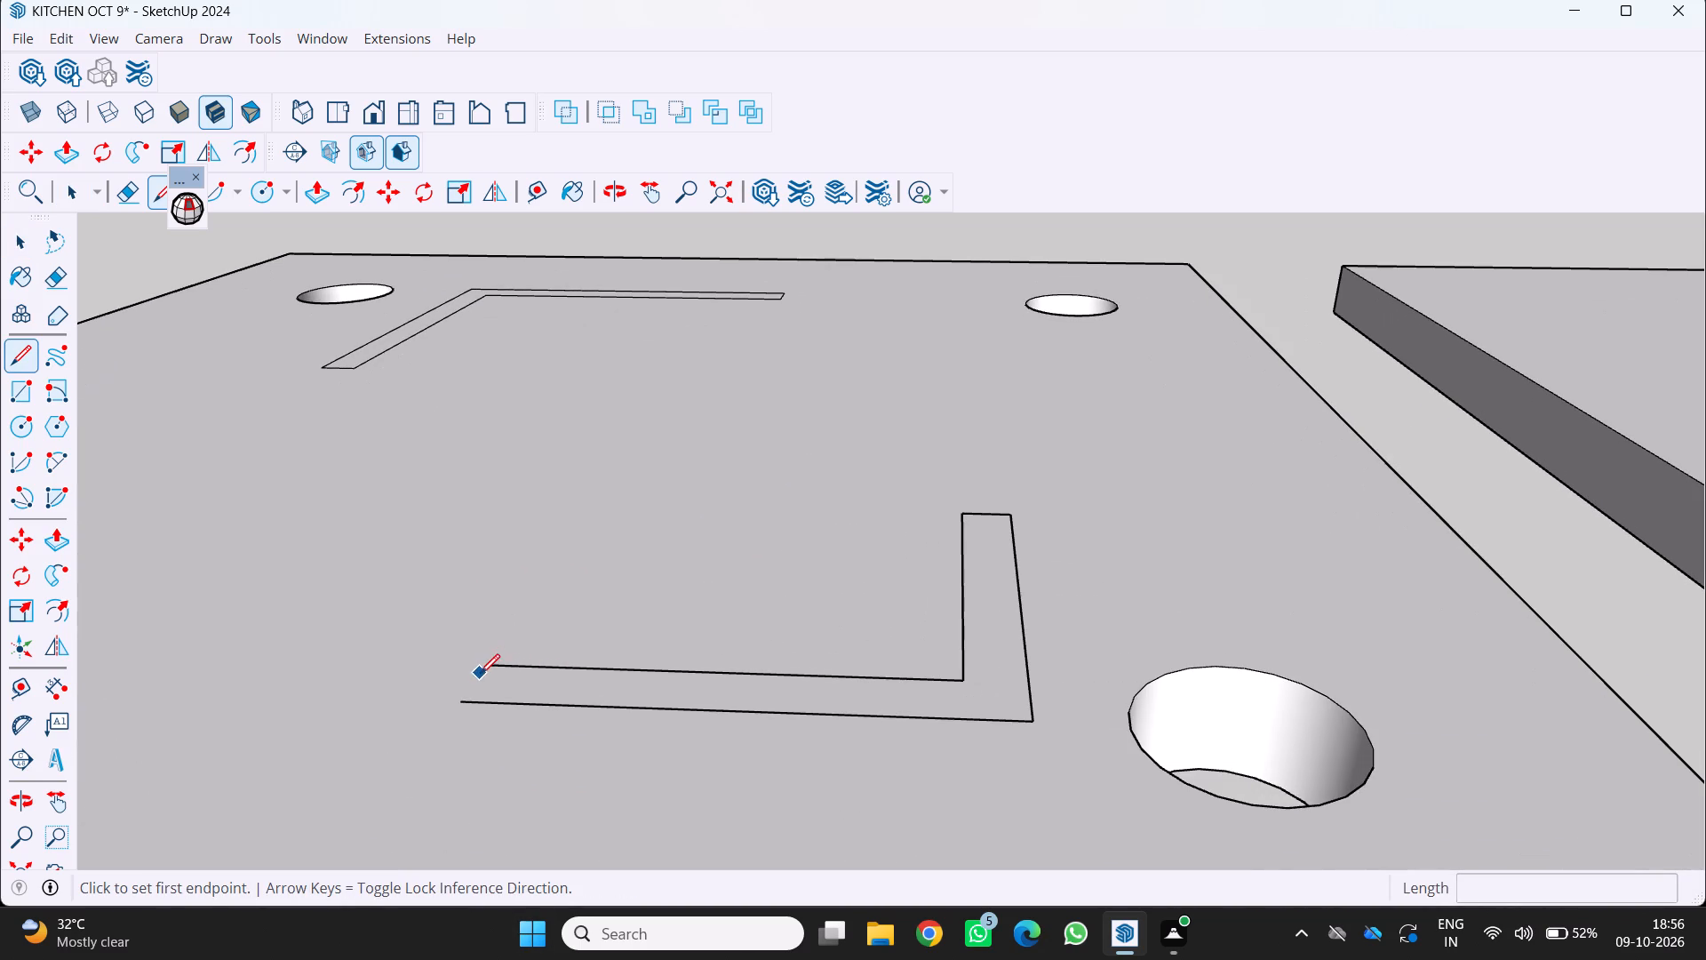
click(490, 663)
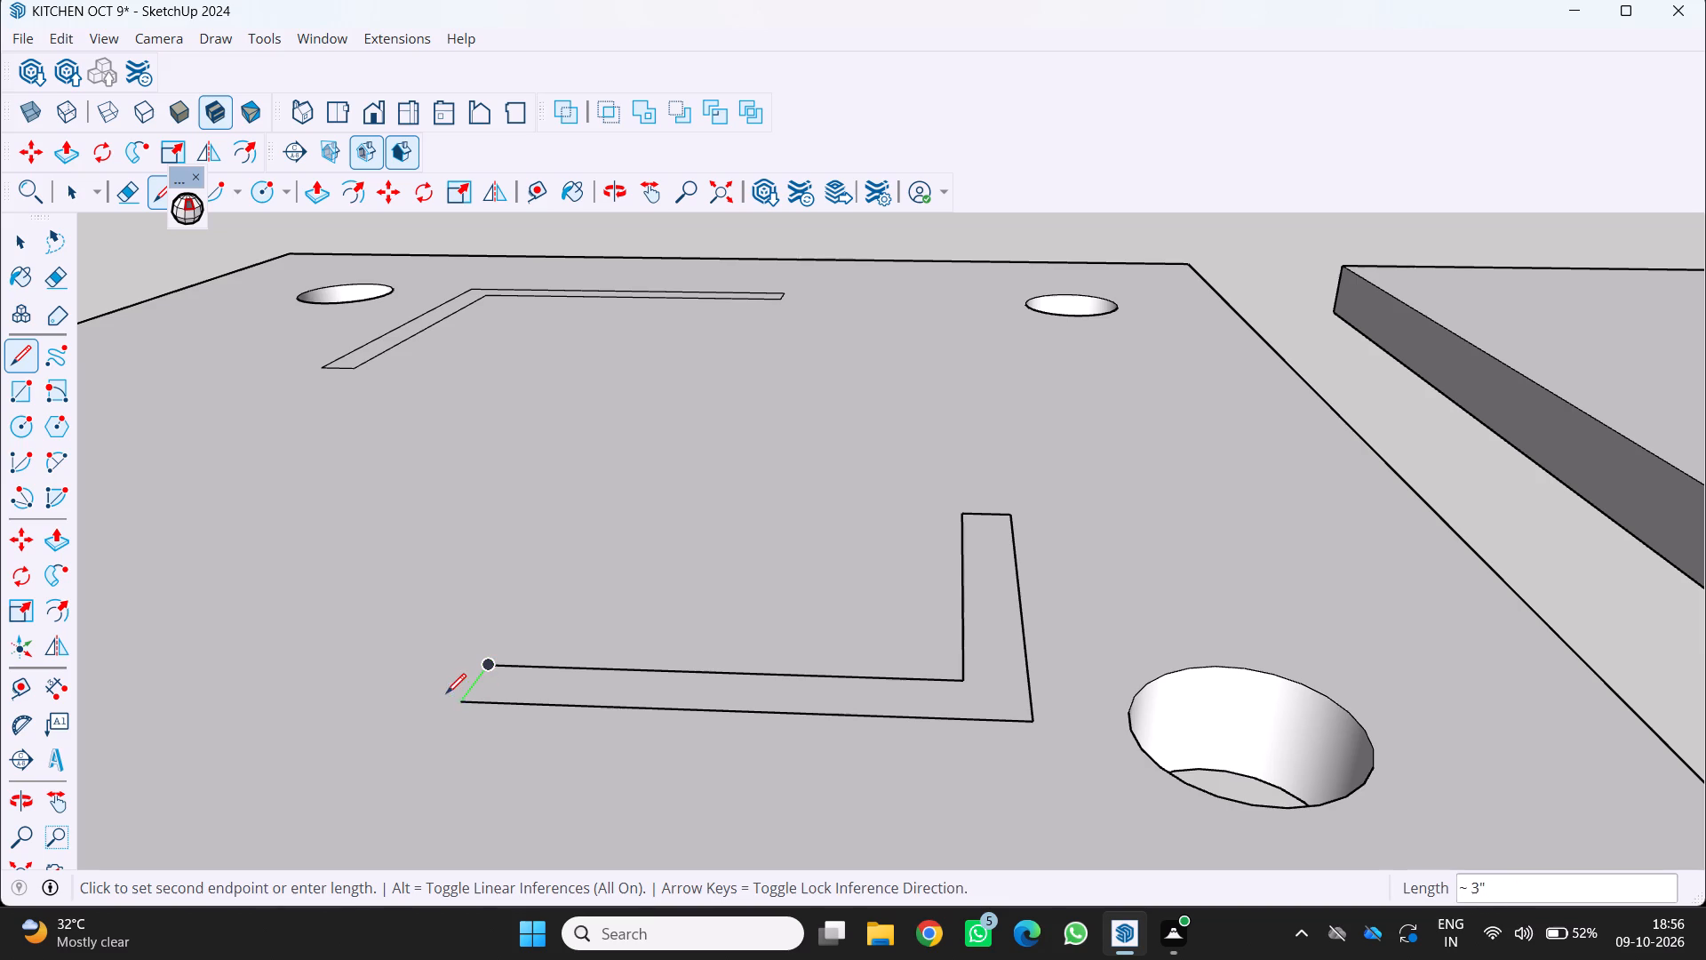
click(456, 703)
key(space)
Push the front L-shaped face down about 7 3/4" with Push/Pull to cut an L-shaped opening through the slab.
scroll(856, 622, up, 1)
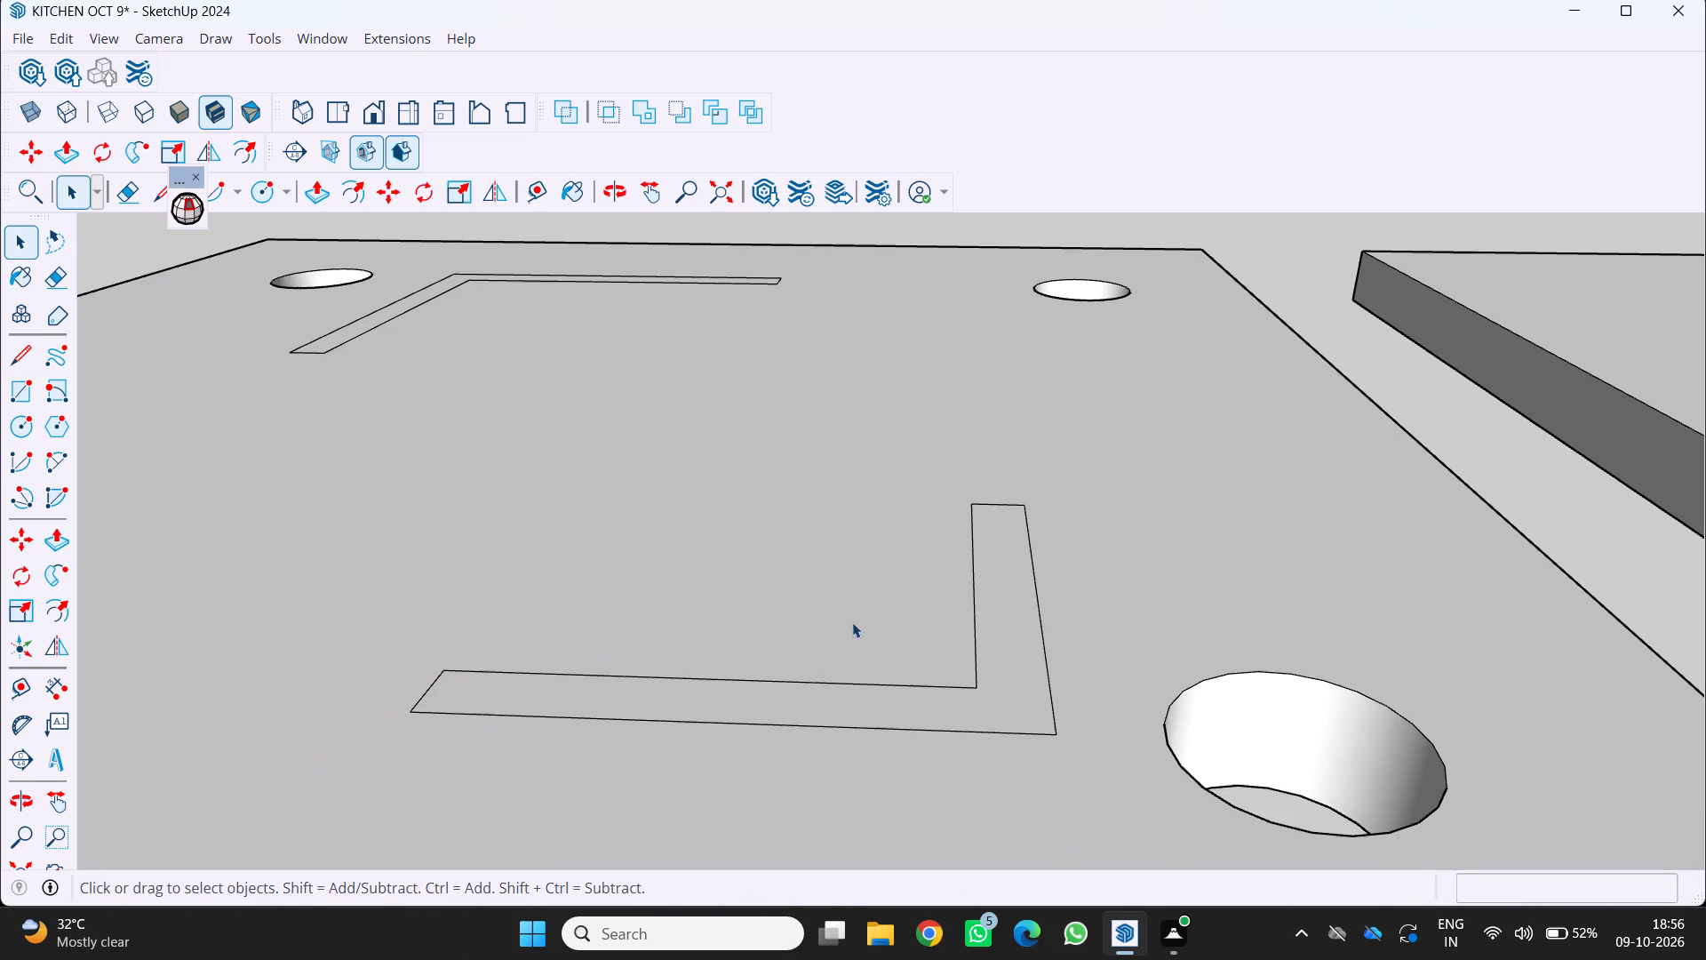
key(p)
scroll(819, 644, up, 2)
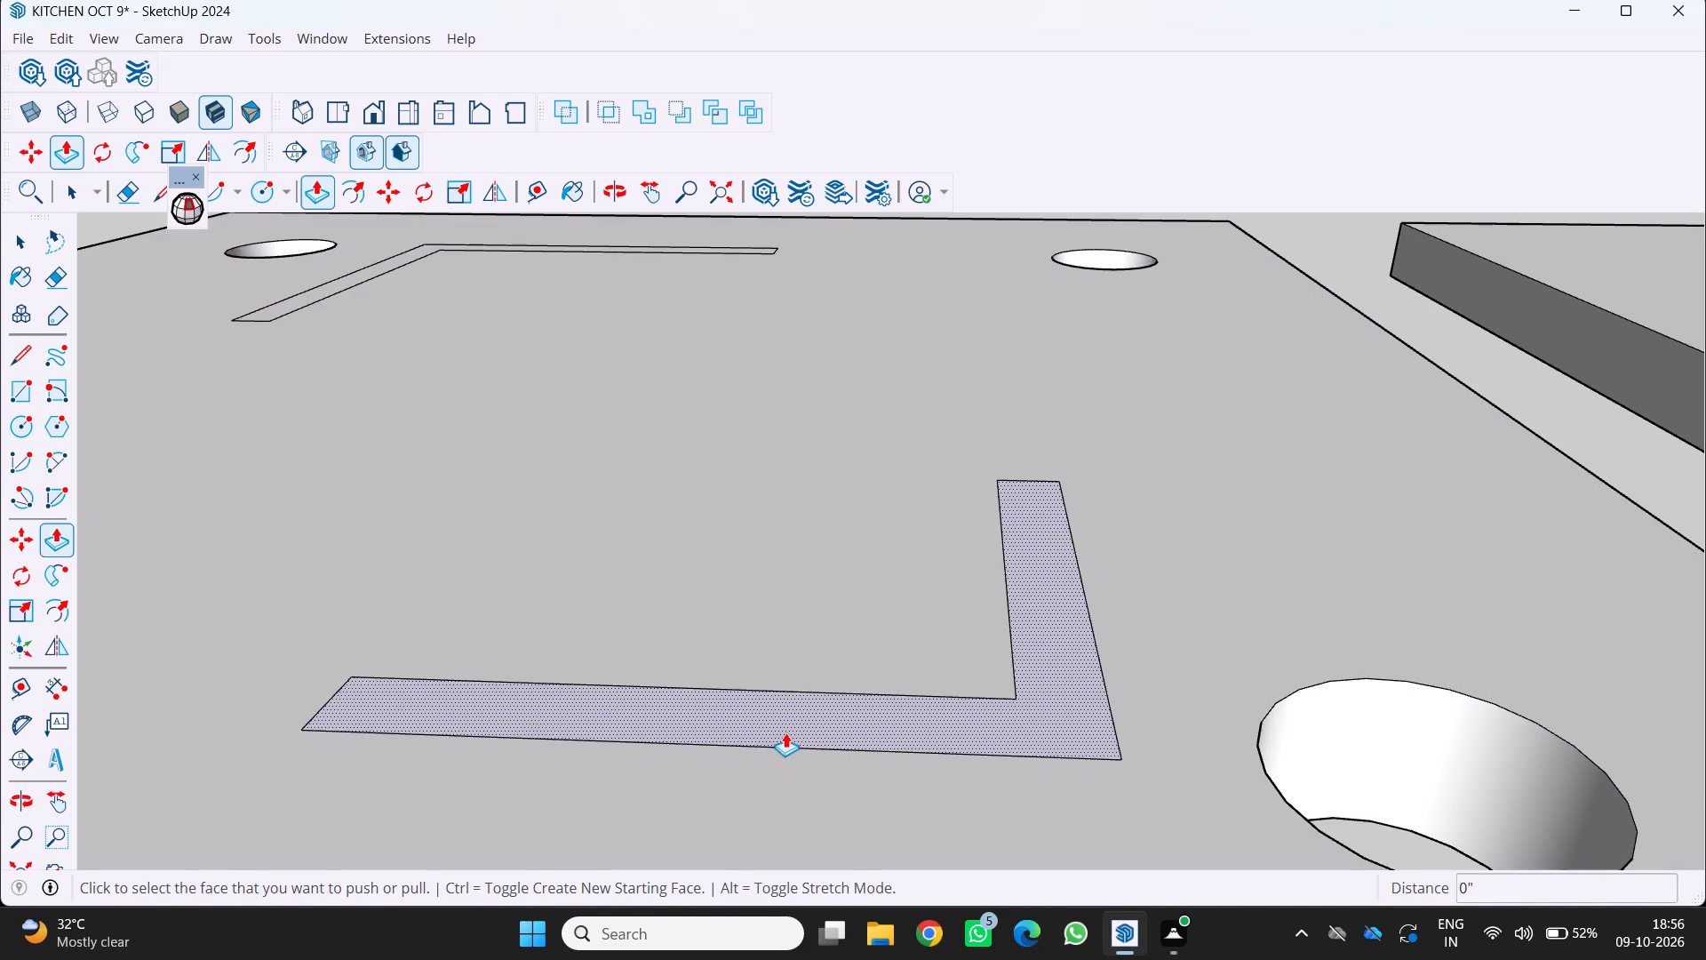
click(785, 731)
scroll(785, 731, down, 9)
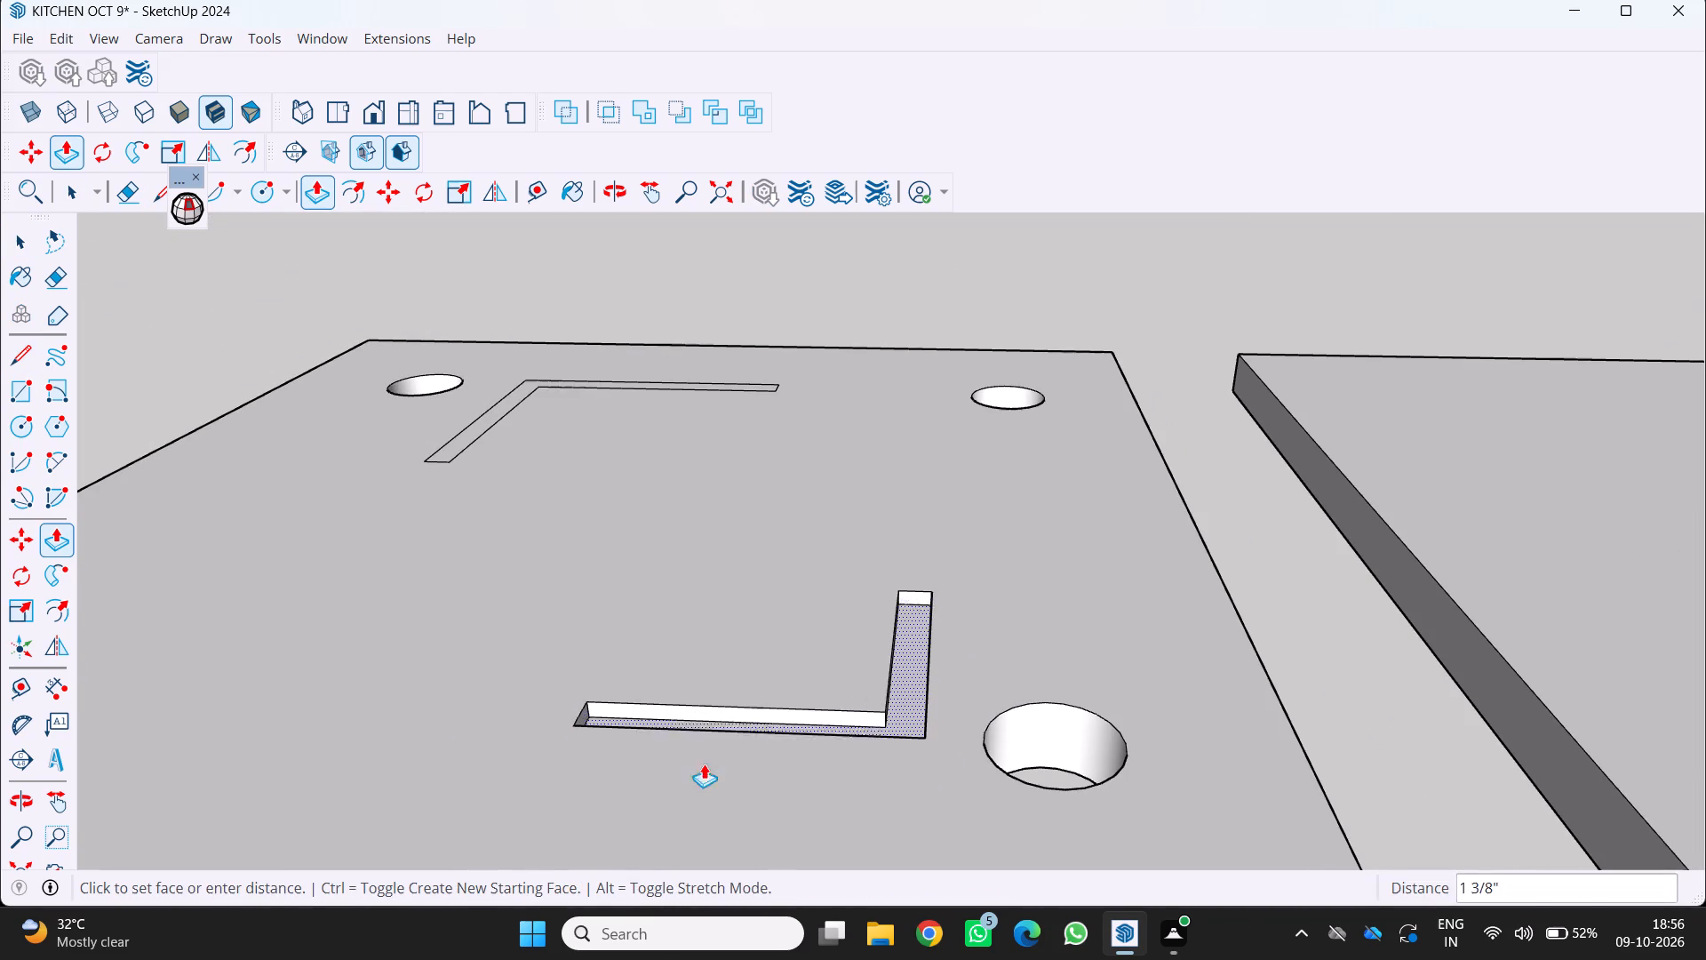
middle_drag(599, 802, 601, 693)
scroll(601, 693, down, 5)
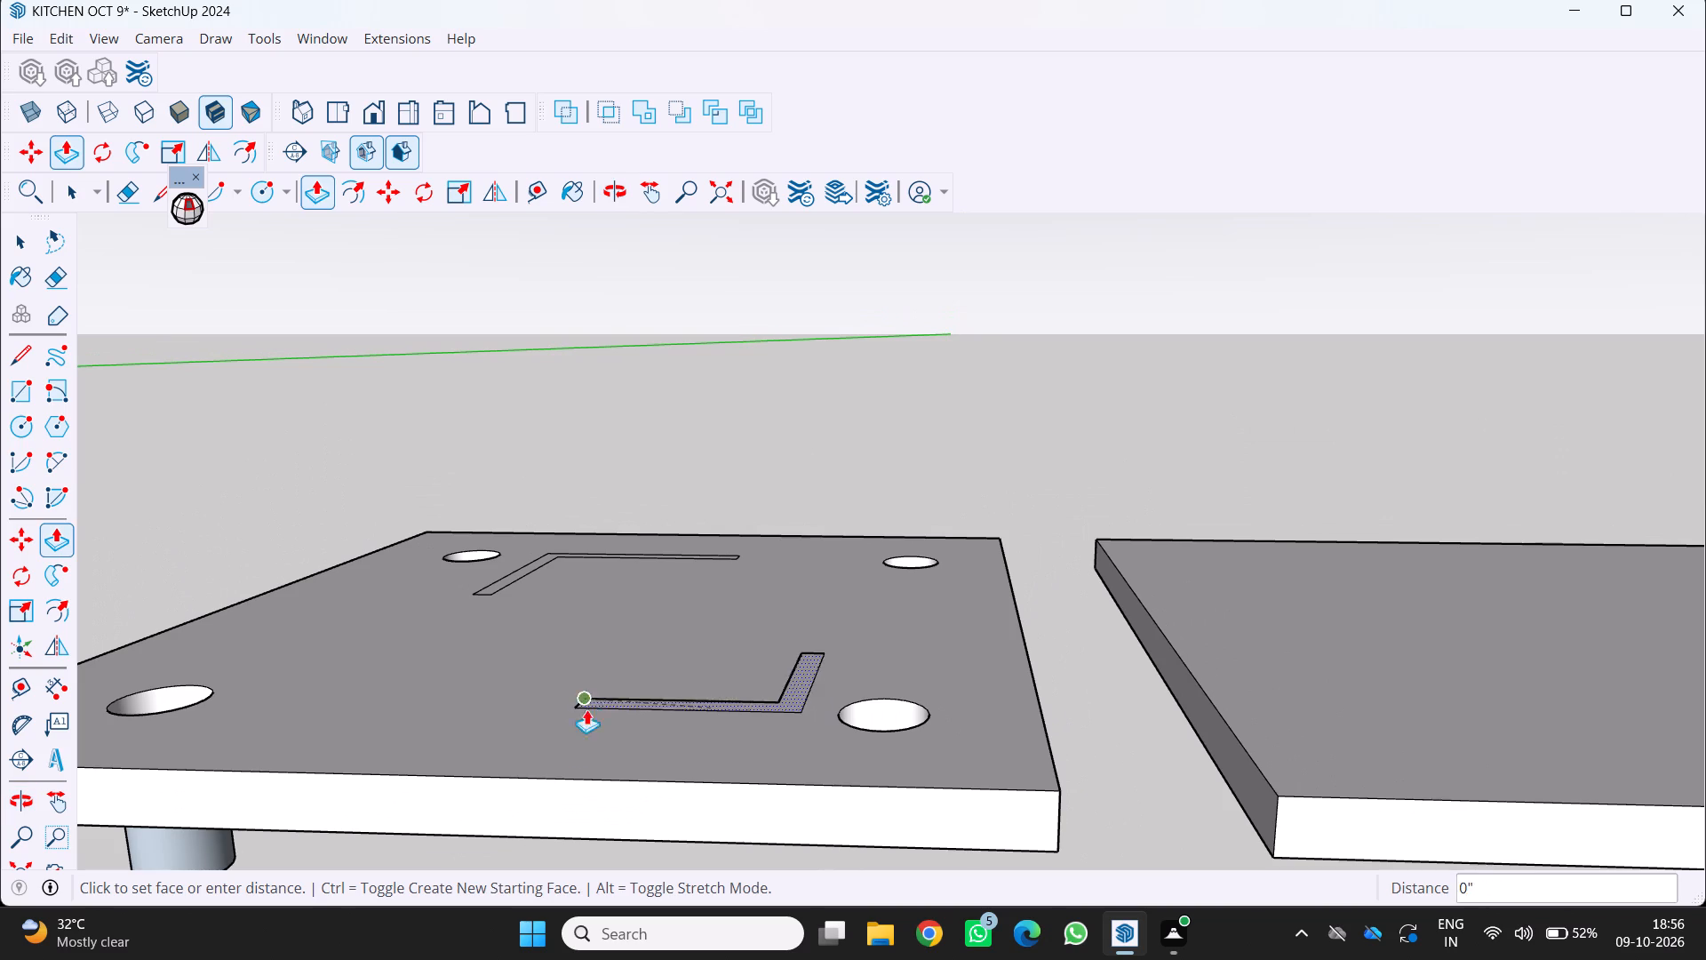
click(524, 801)
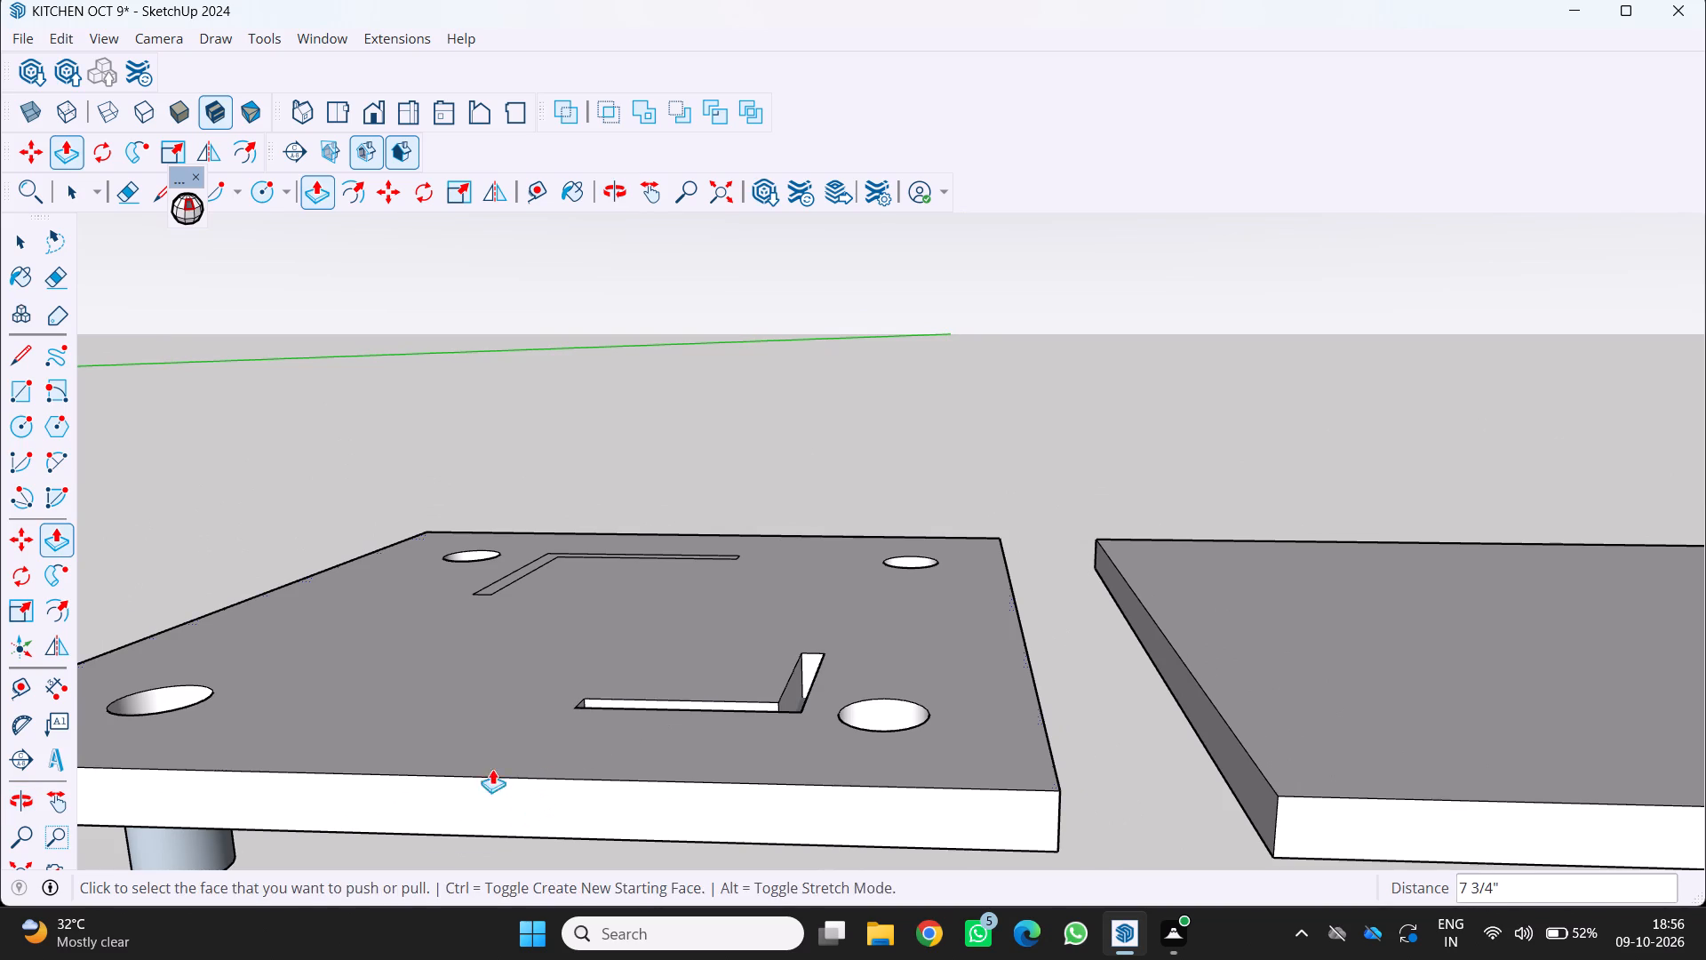
Push the back L-shaped face down about 7 3/16" with Push/Pull to cut a second L-shaped opening through the first slab.
middle_drag(458, 676, 558, 832)
scroll(506, 729, down, 4)
middle_click(470, 636)
middle_drag(473, 636, 501, 680)
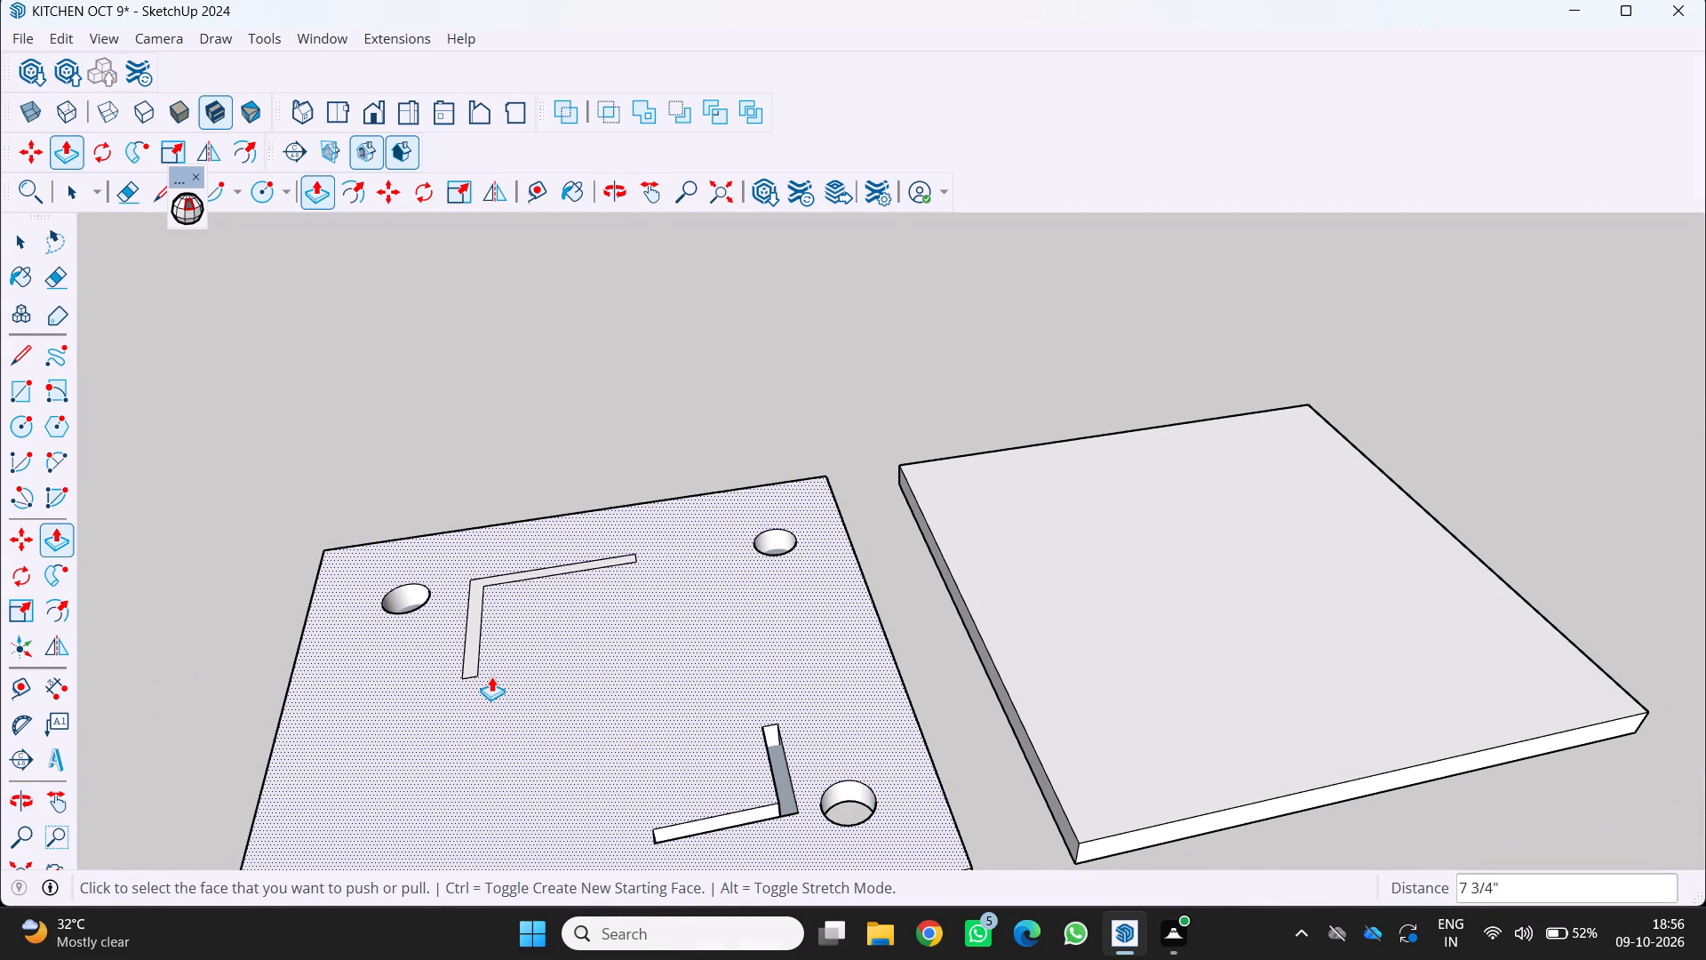
scroll(421, 520, up, 10)
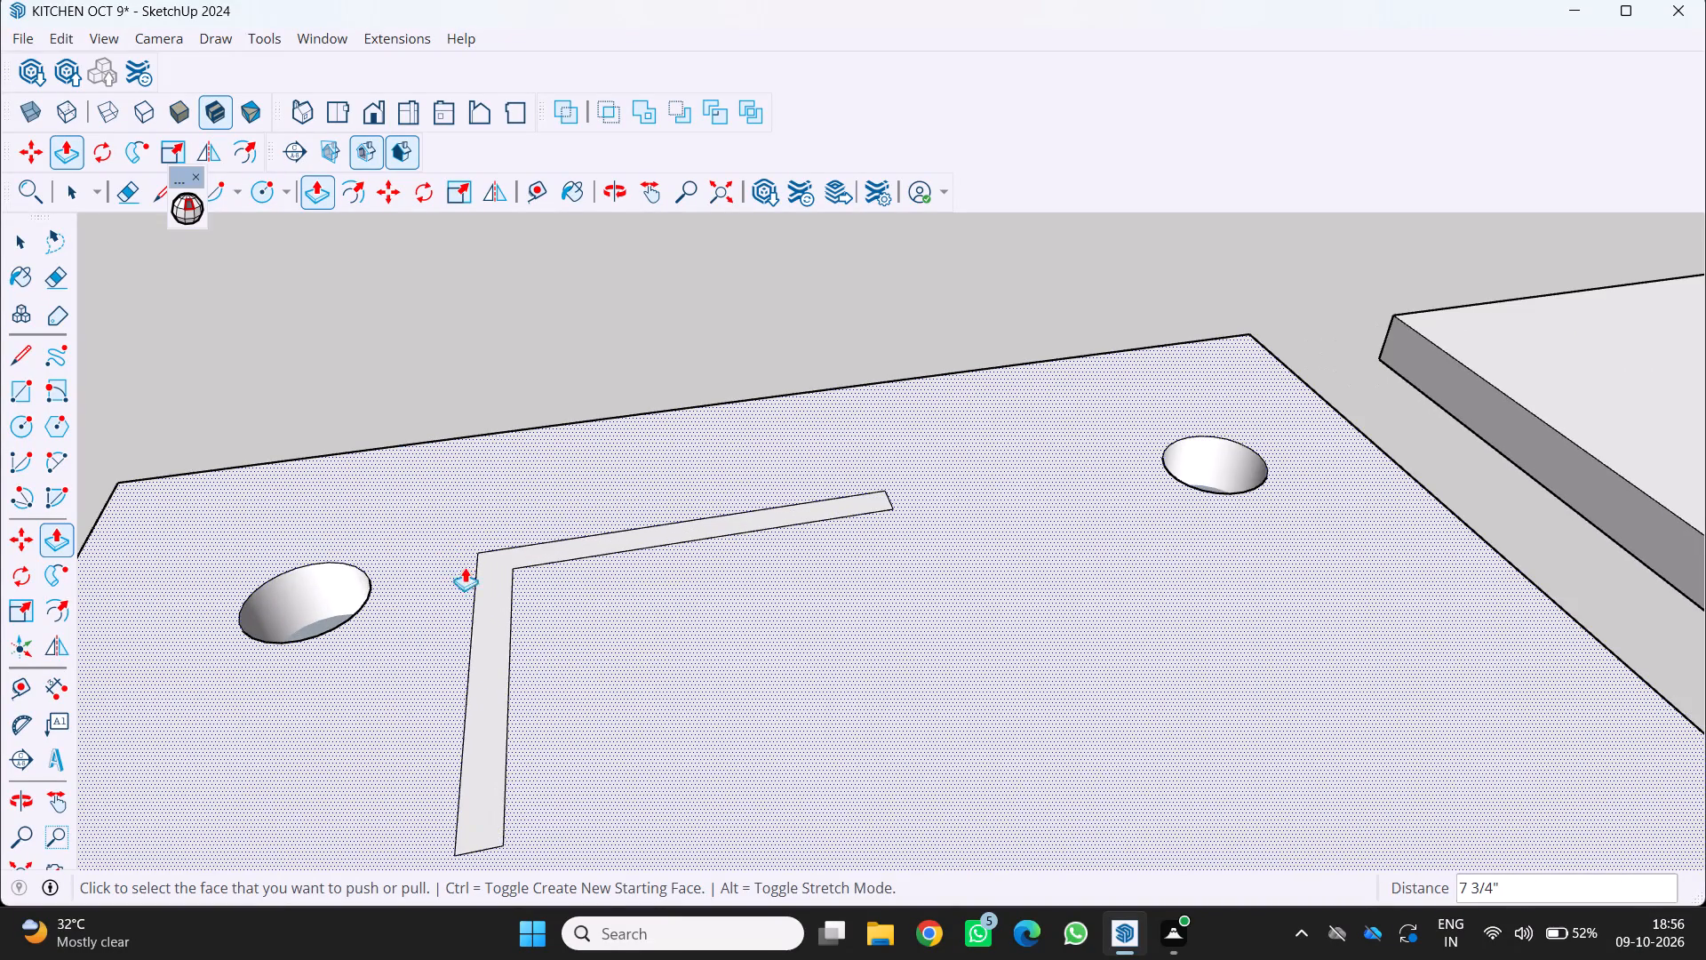
click(489, 644)
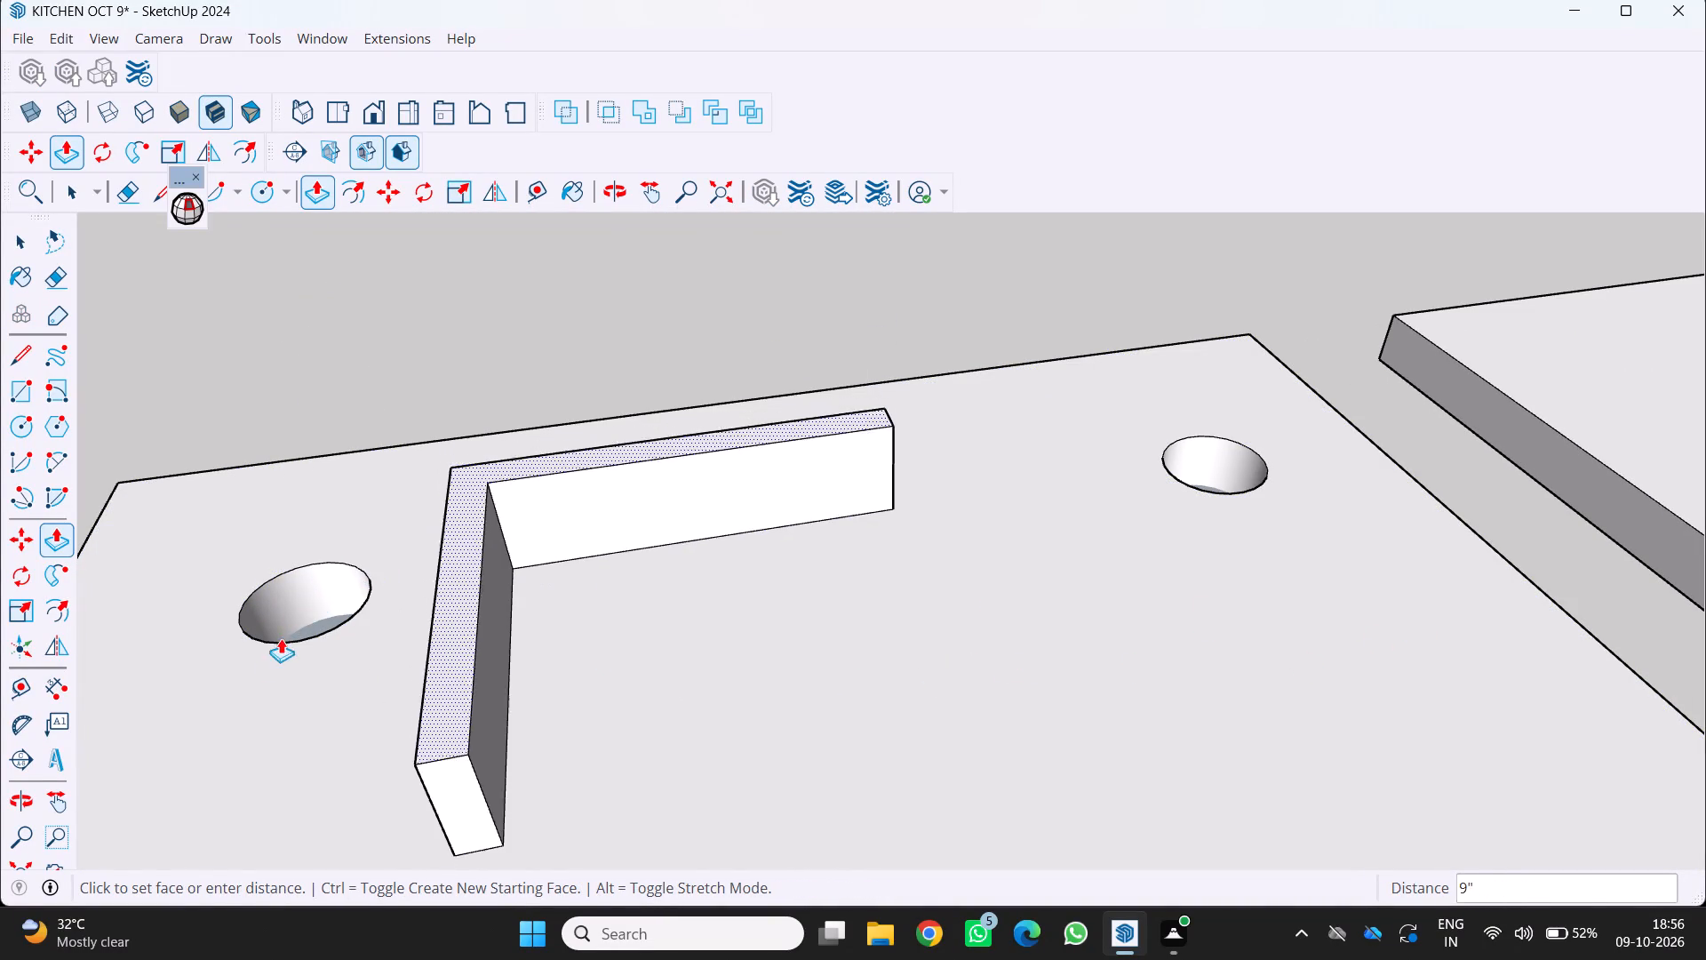
scroll(123, 754, down, 9)
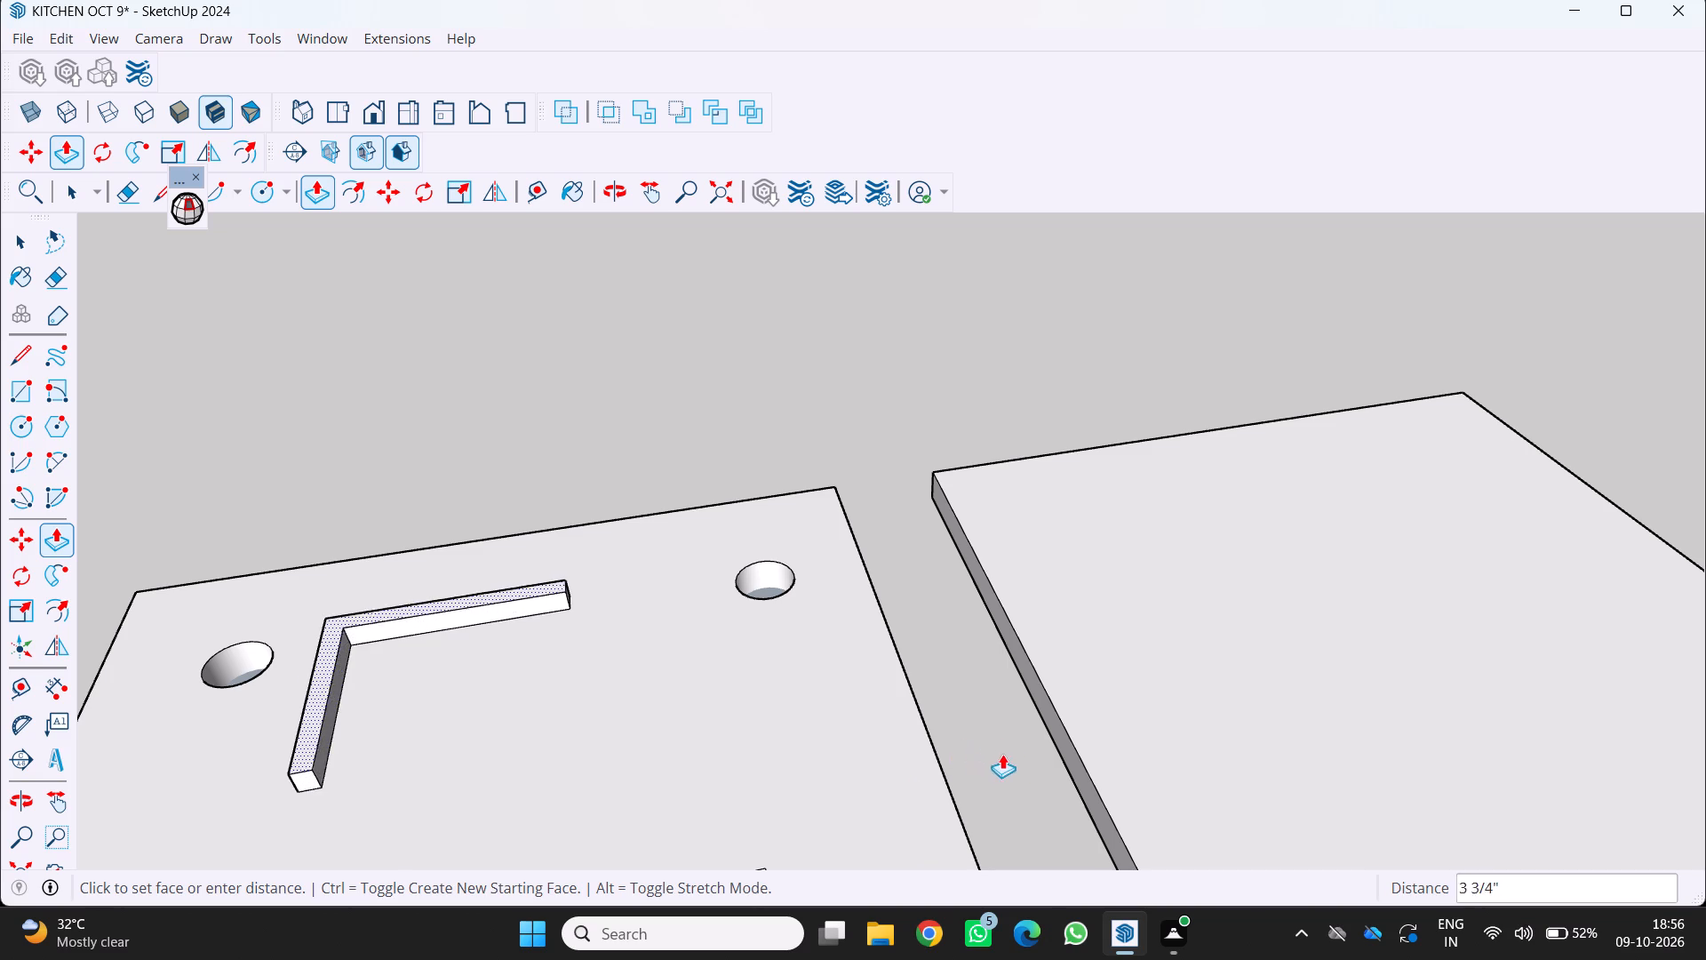
click(839, 694)
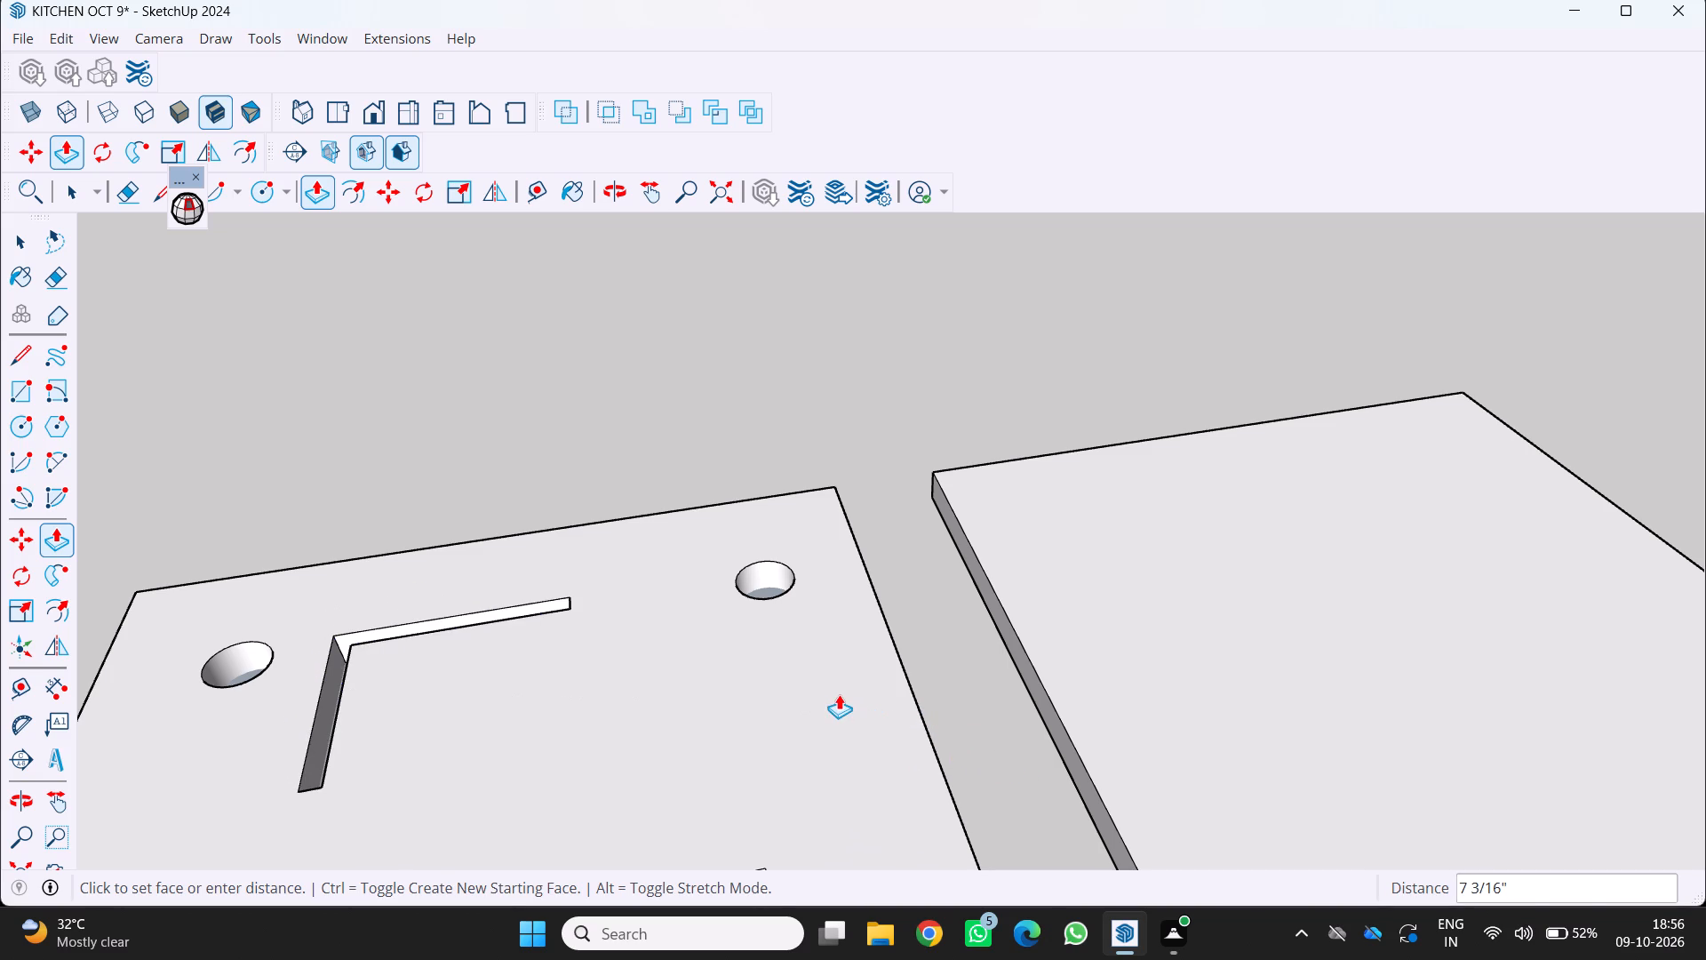
Examine the corner holes and both L-shaped openings of the first slab from several angles.
scroll(654, 668, down, 1)
middle_drag(661, 684, 778, 829)
middle_drag(782, 831, 791, 838)
scroll(788, 836, down, 8)
middle_drag(709, 737, 679, 710)
middle_drag(674, 704, 656, 686)
middle_drag(572, 608, 502, 530)
middle_drag(499, 525, 487, 514)
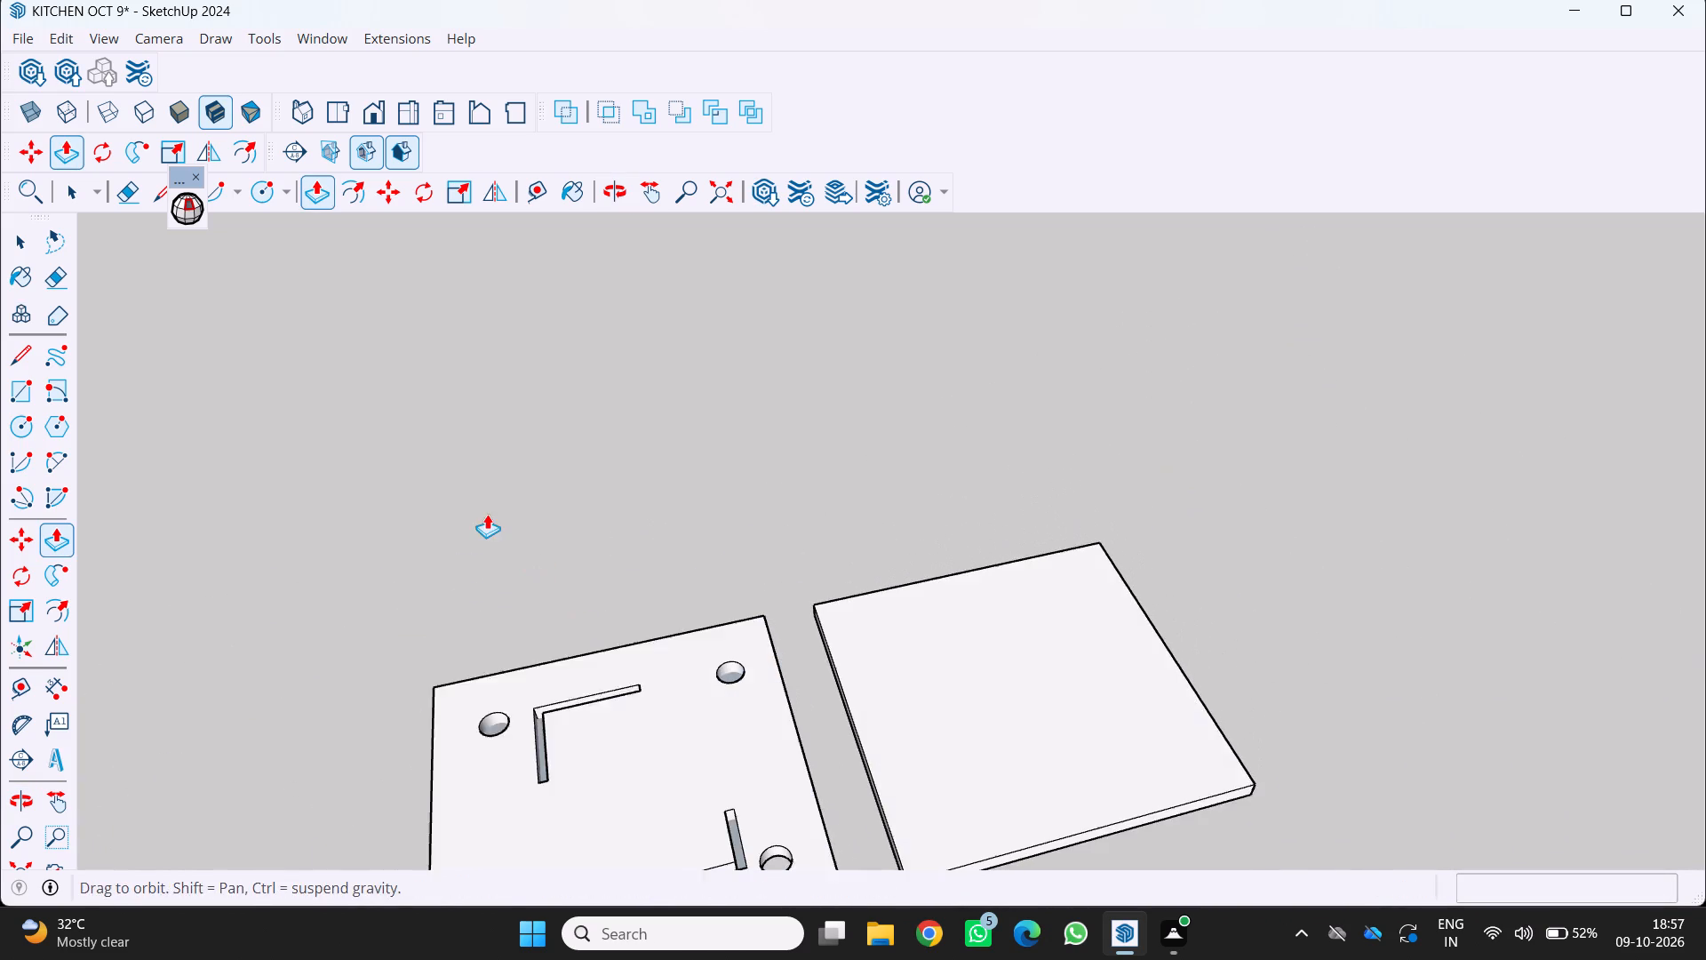
middle_drag(487, 514, 490, 517)
scroll(509, 535, down, 3)
middle_drag(565, 629, 430, 598)
scroll(516, 717, up, 8)
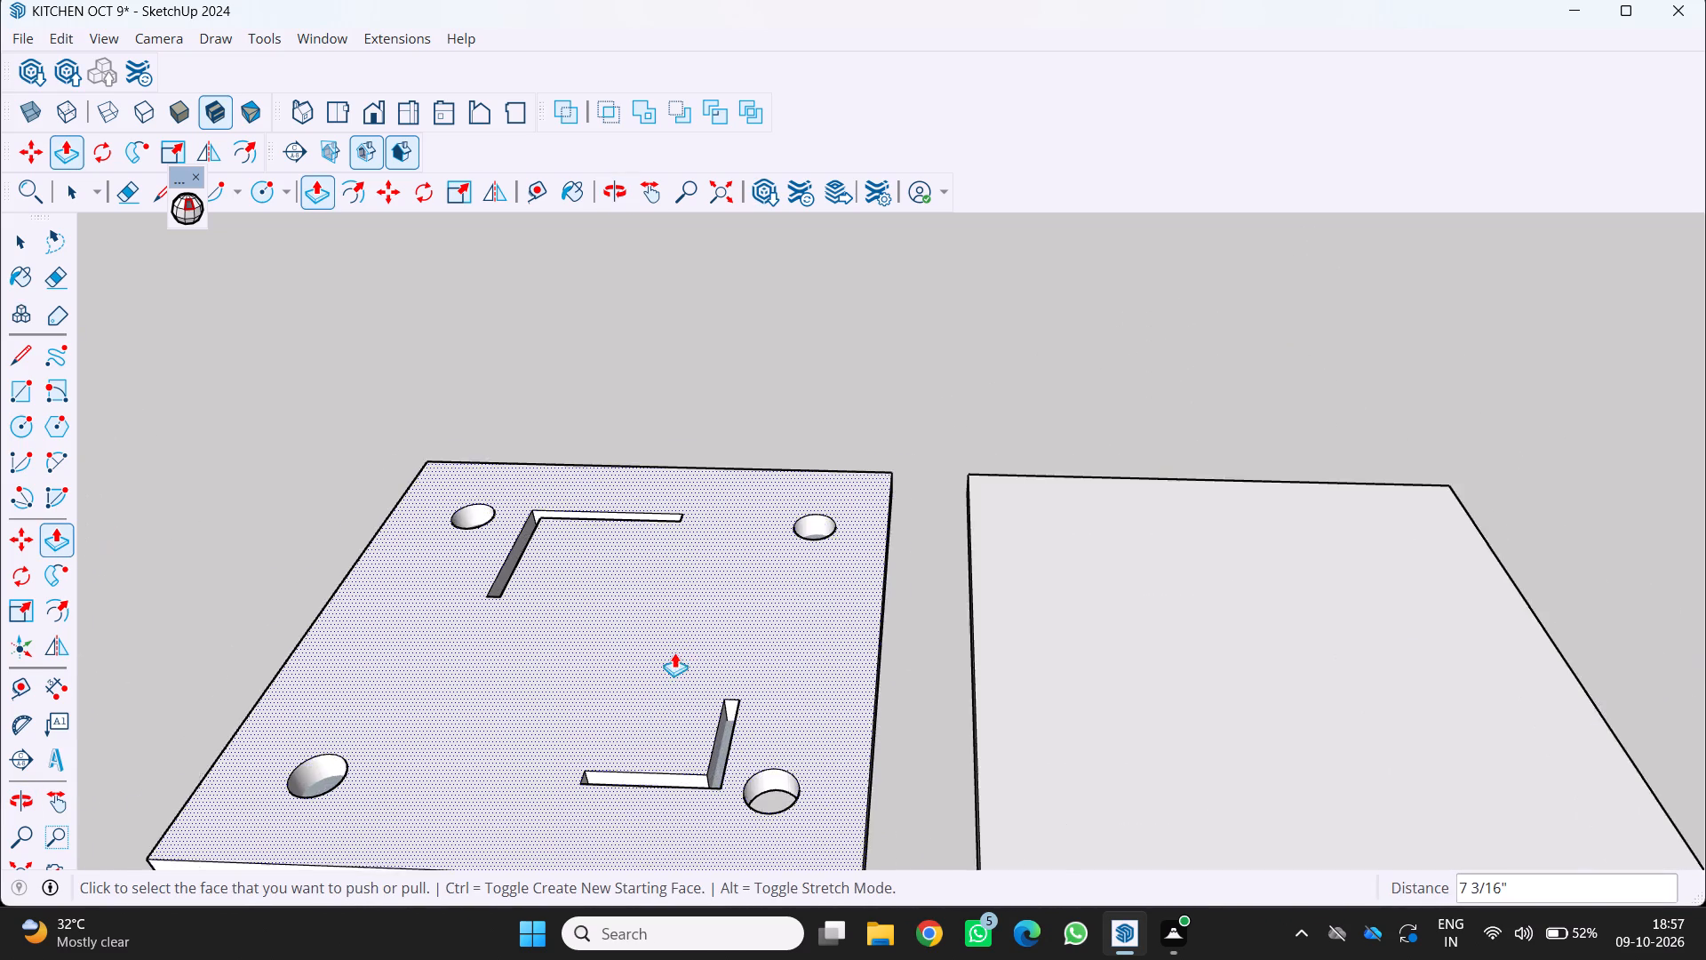
scroll(674, 652, up, 4)
middle_drag(674, 652, 680, 643)
scroll(647, 516, down, 7)
middle_drag(642, 502, 560, 720)
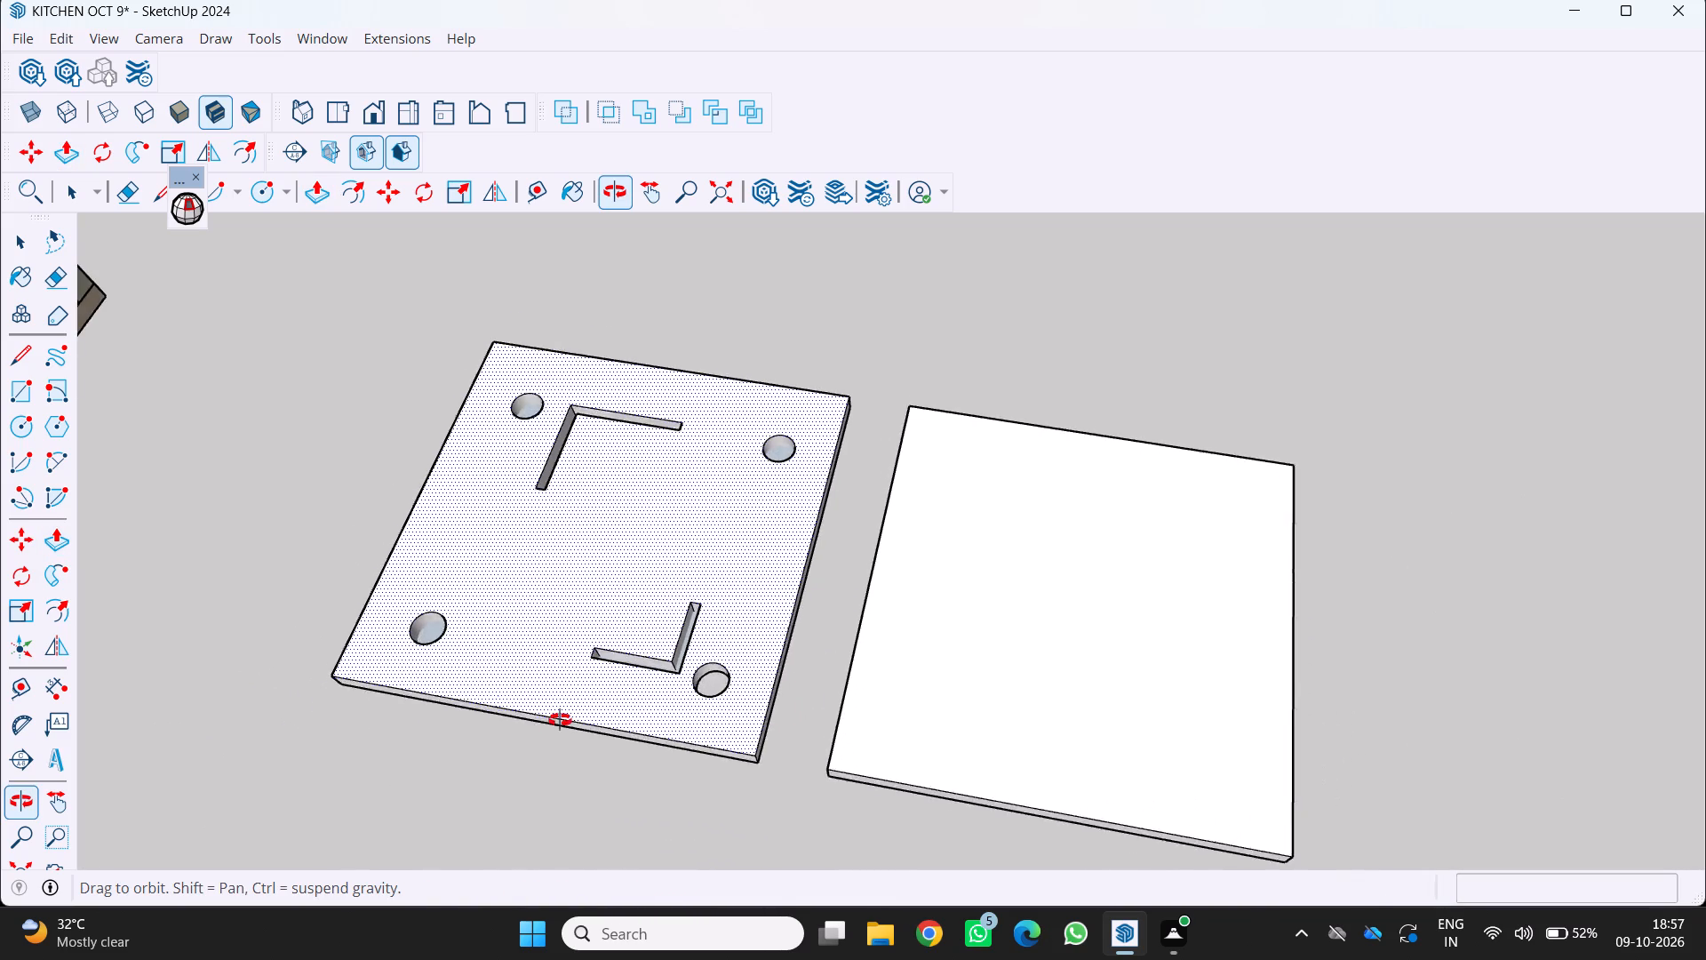
middle_drag(560, 720, 556, 733)
scroll(666, 586, up, 2)
middle_drag(670, 572, 780, 542)
middle_drag(851, 511, 900, 483)
middle_click(919, 472)
middle_click(917, 472)
middle_click(916, 472)
scroll(652, 578, down, 1)
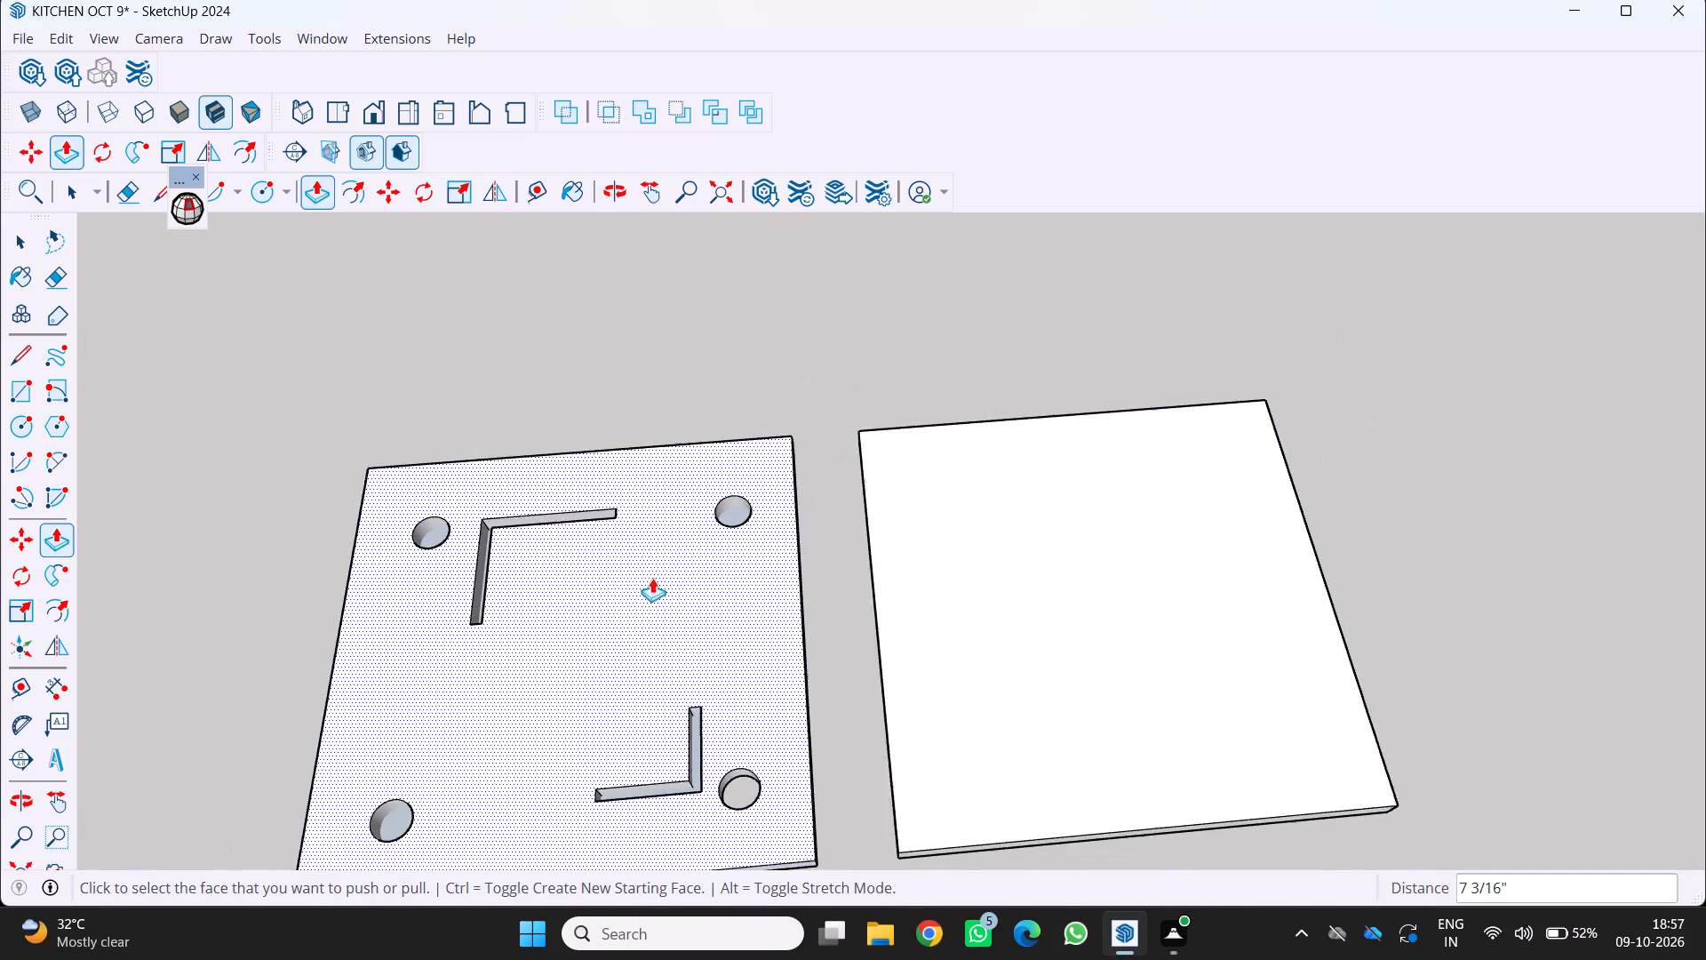
scroll(652, 578, down, 2)
middle_drag(636, 573, 583, 485)
middle_click(583, 485)
scroll(547, 599, up, 2)
scroll(672, 548, up, 3)
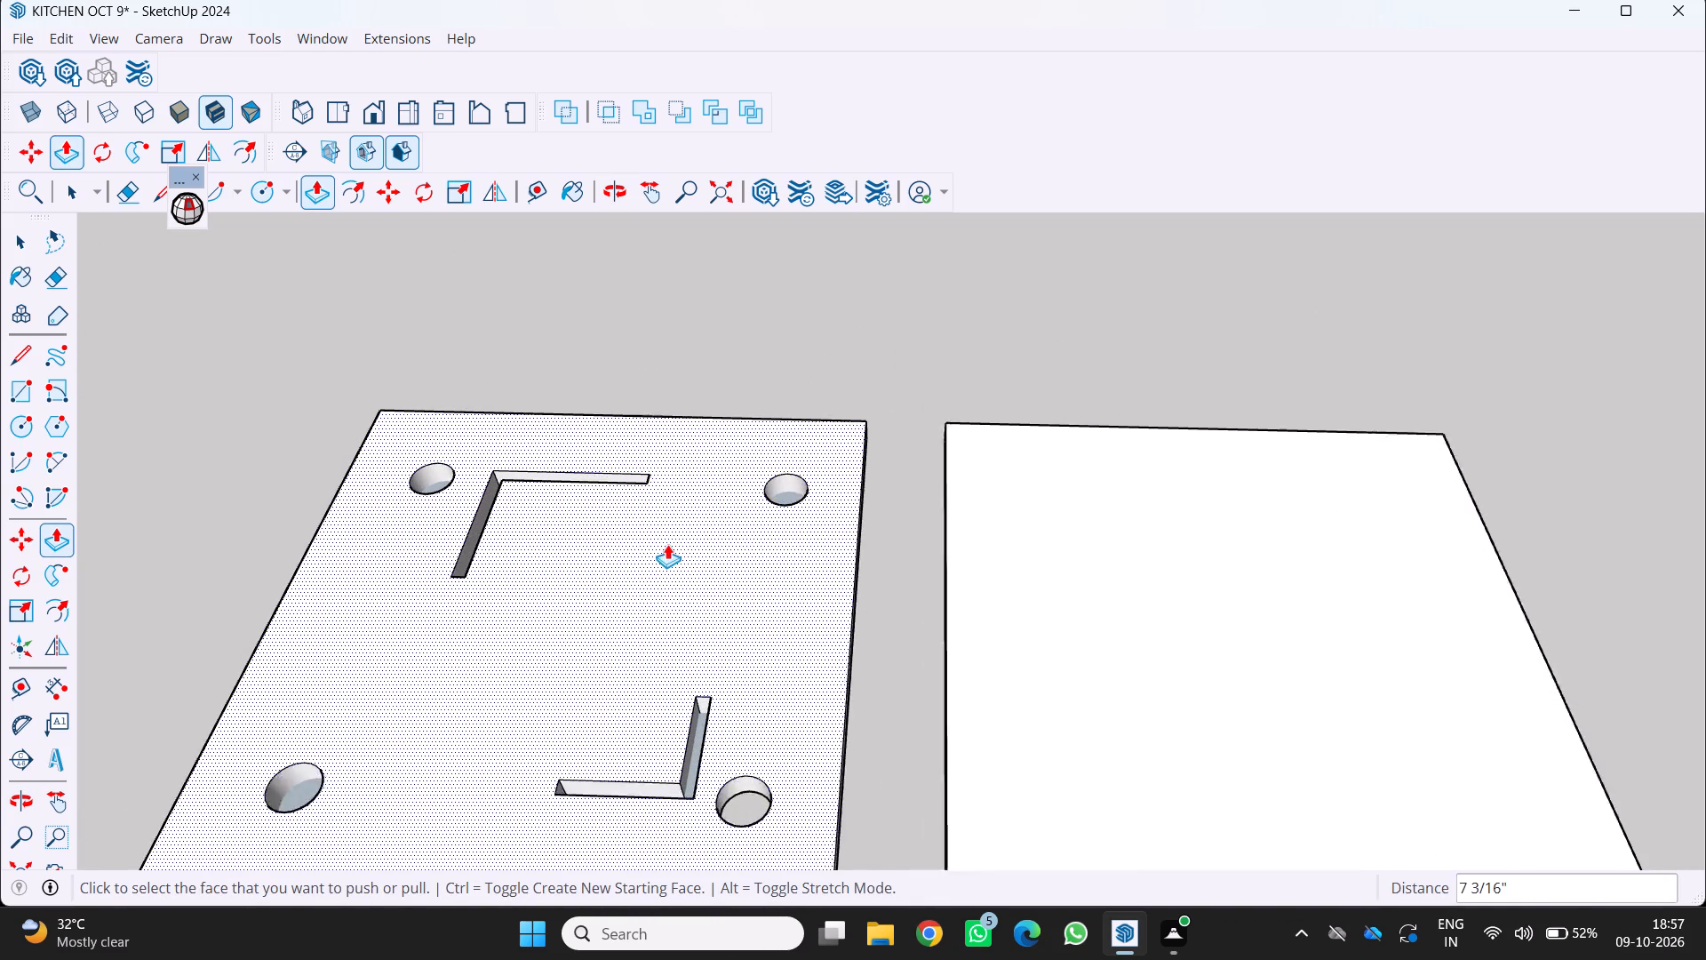
scroll(682, 602, down, 4)
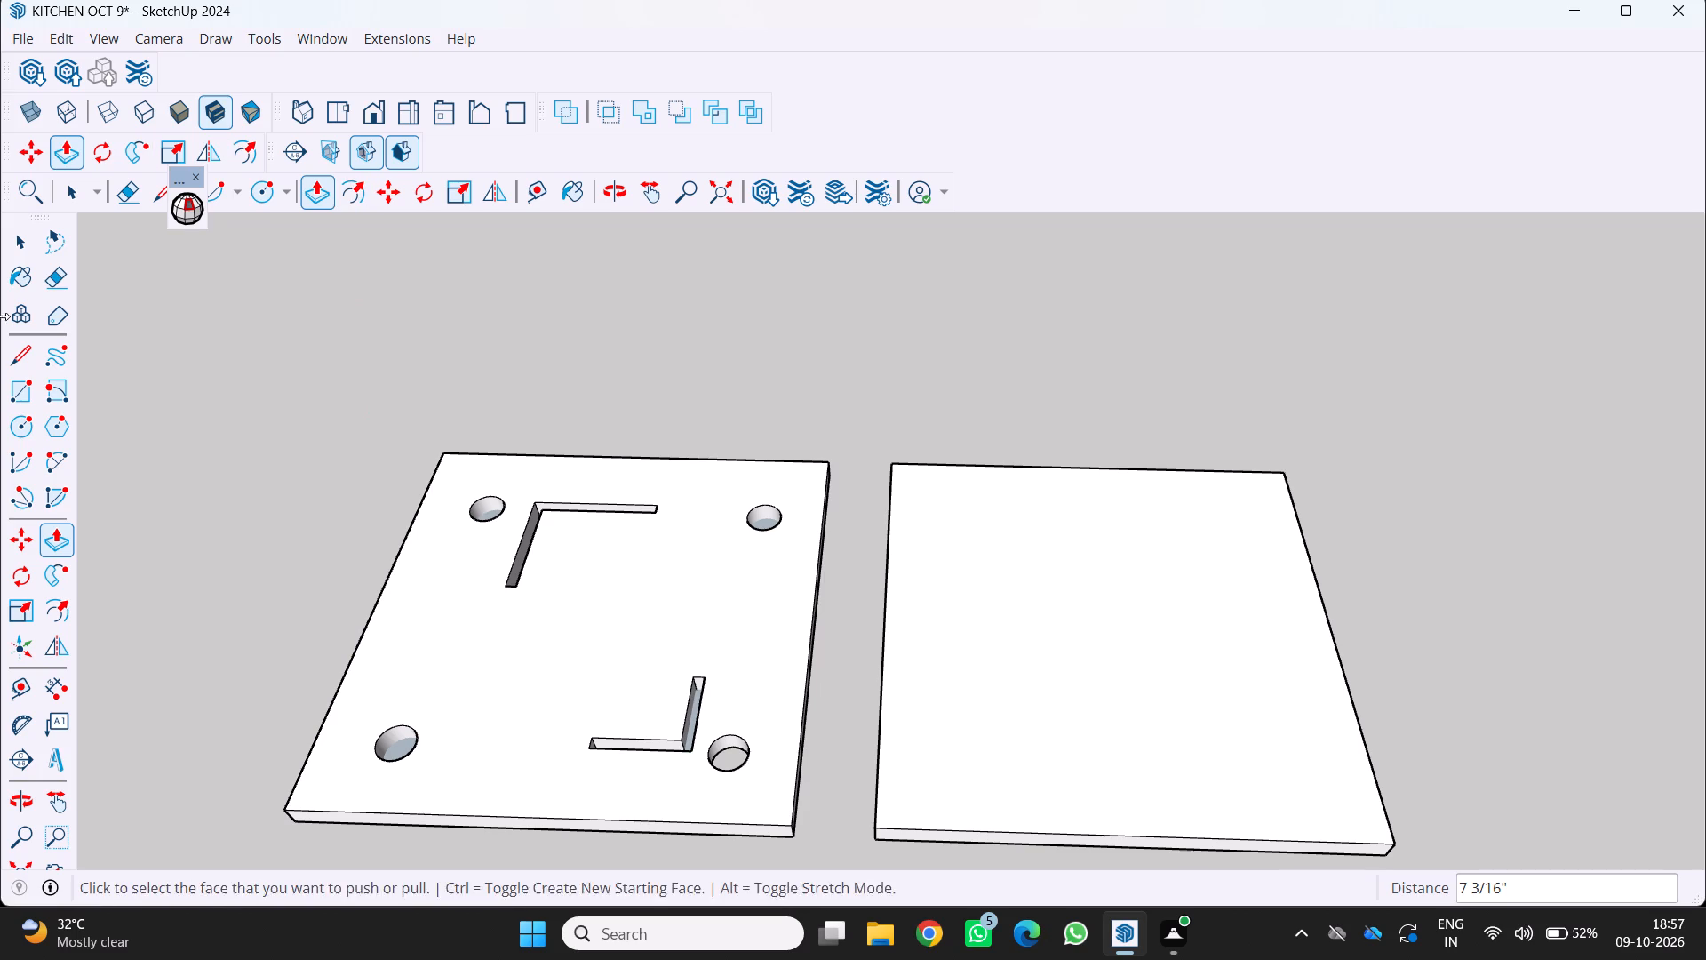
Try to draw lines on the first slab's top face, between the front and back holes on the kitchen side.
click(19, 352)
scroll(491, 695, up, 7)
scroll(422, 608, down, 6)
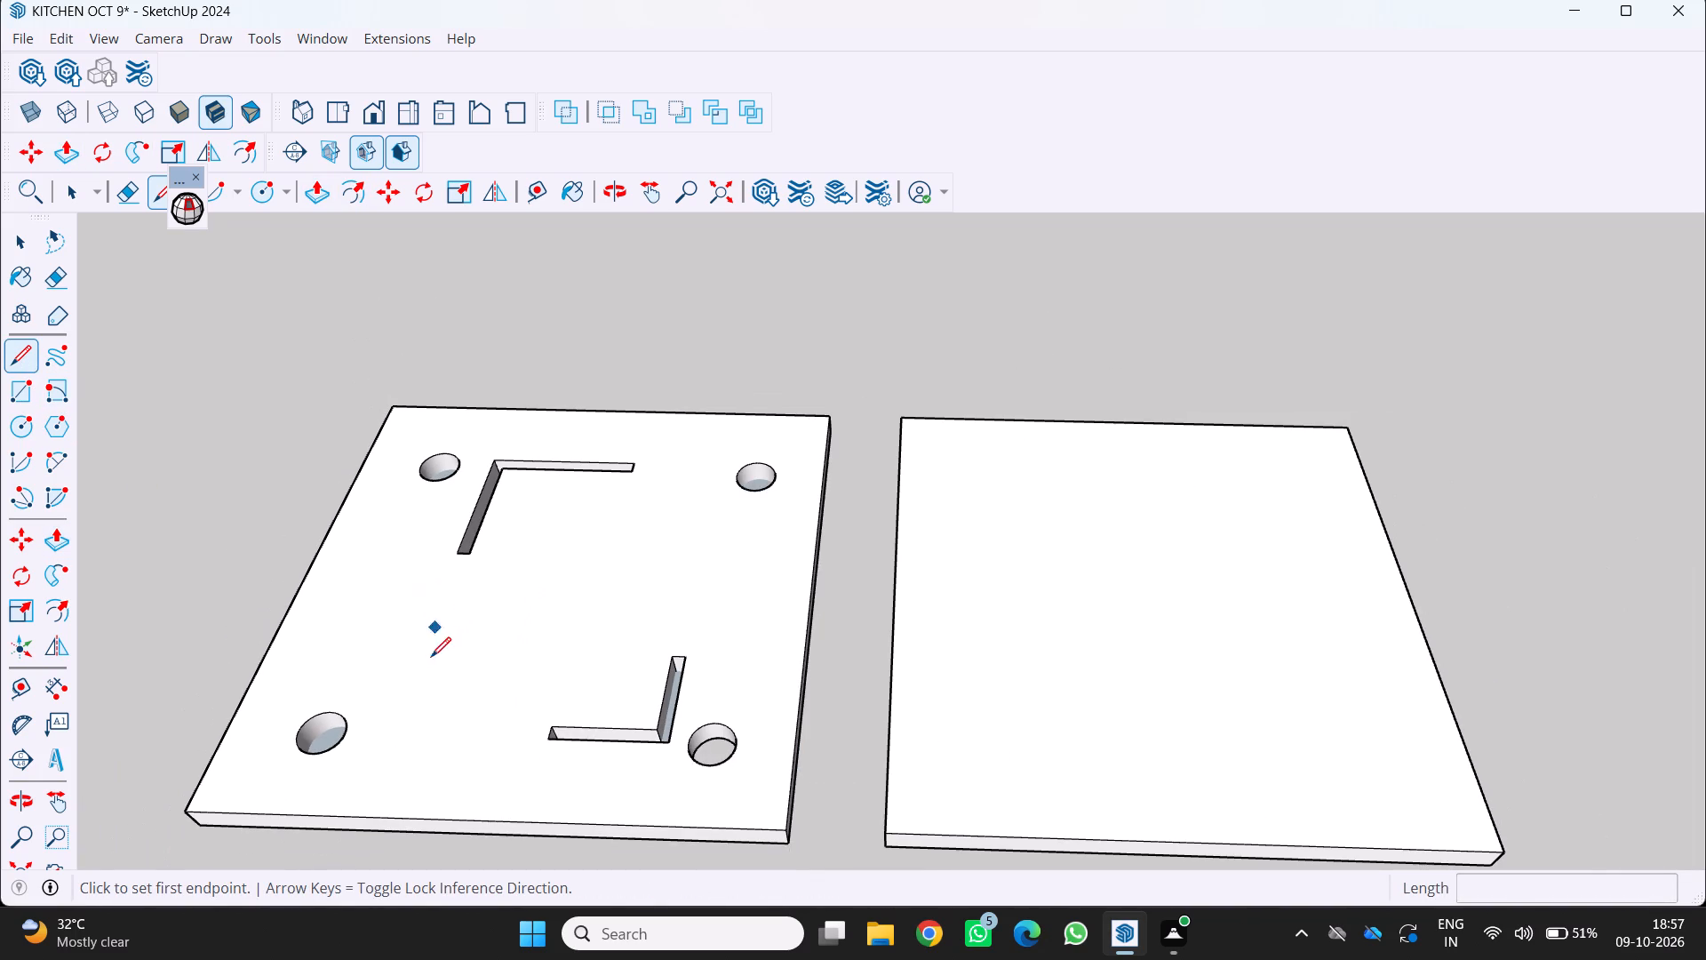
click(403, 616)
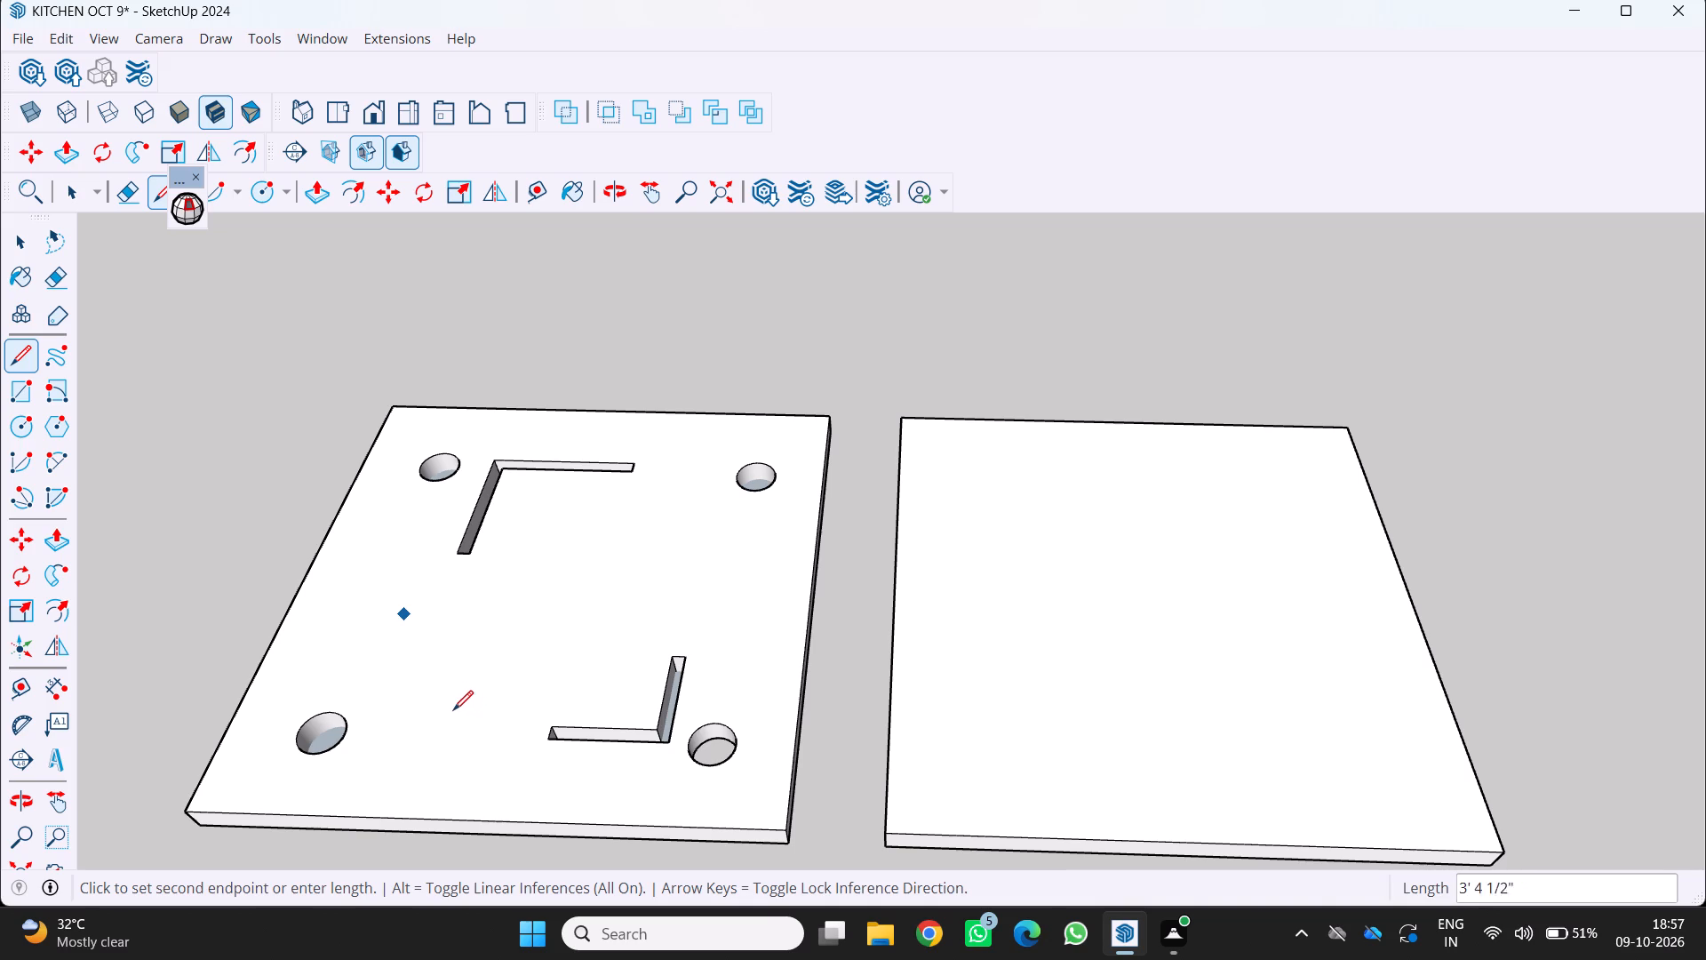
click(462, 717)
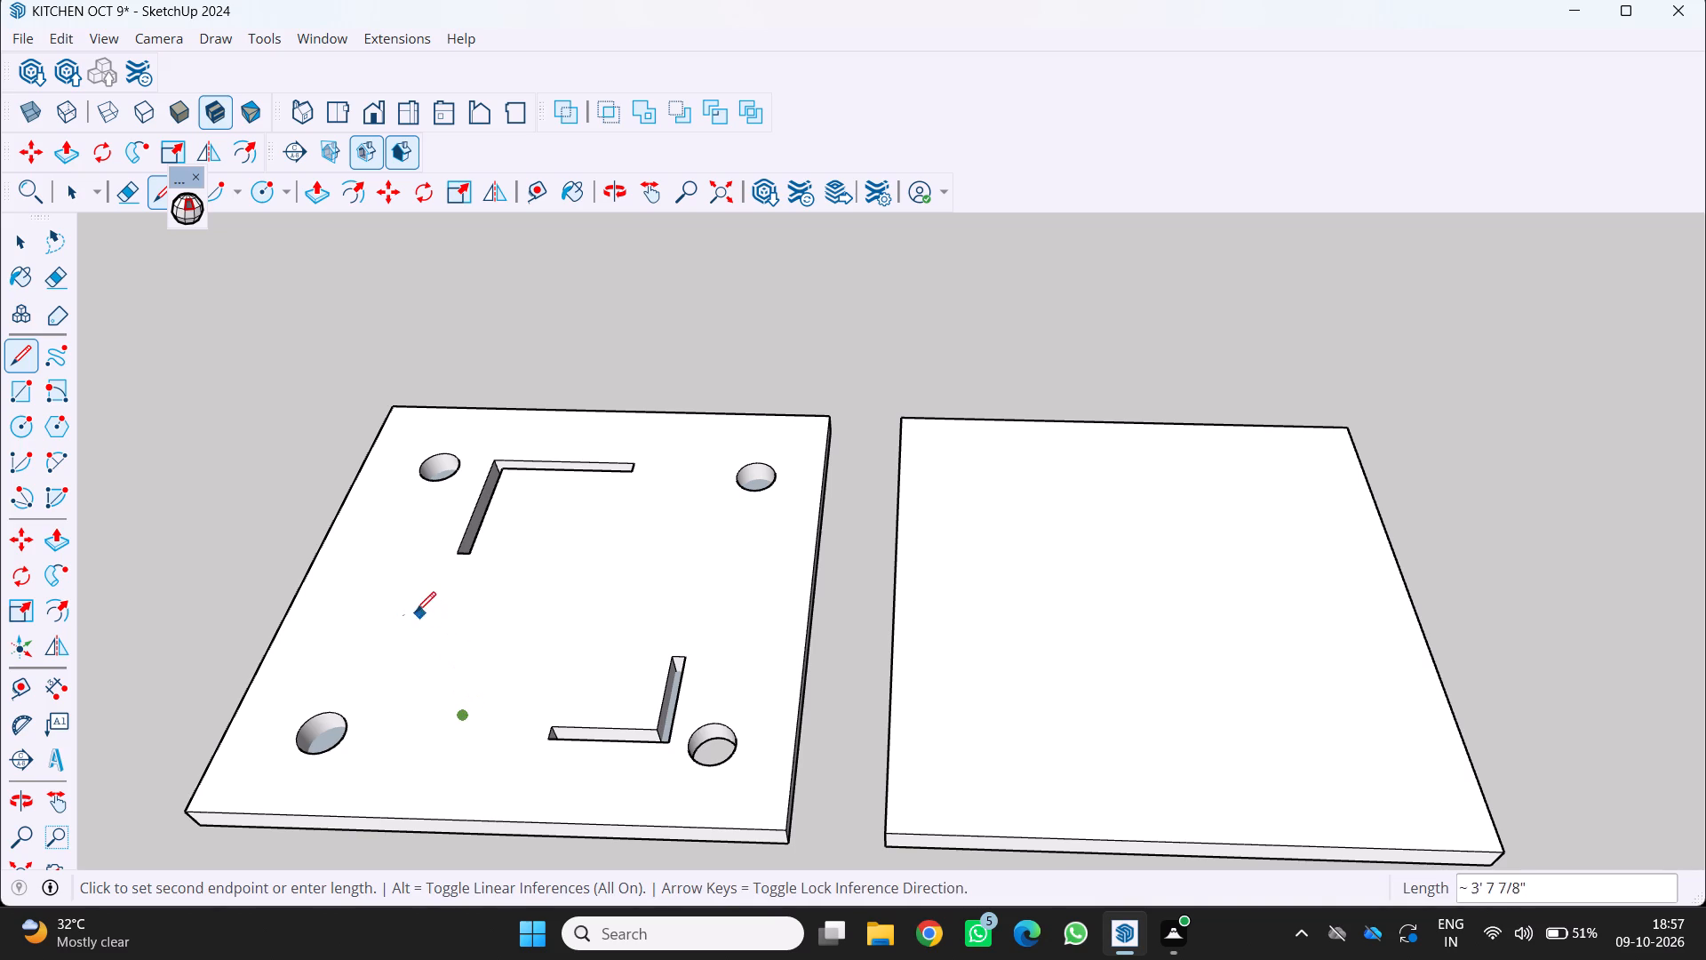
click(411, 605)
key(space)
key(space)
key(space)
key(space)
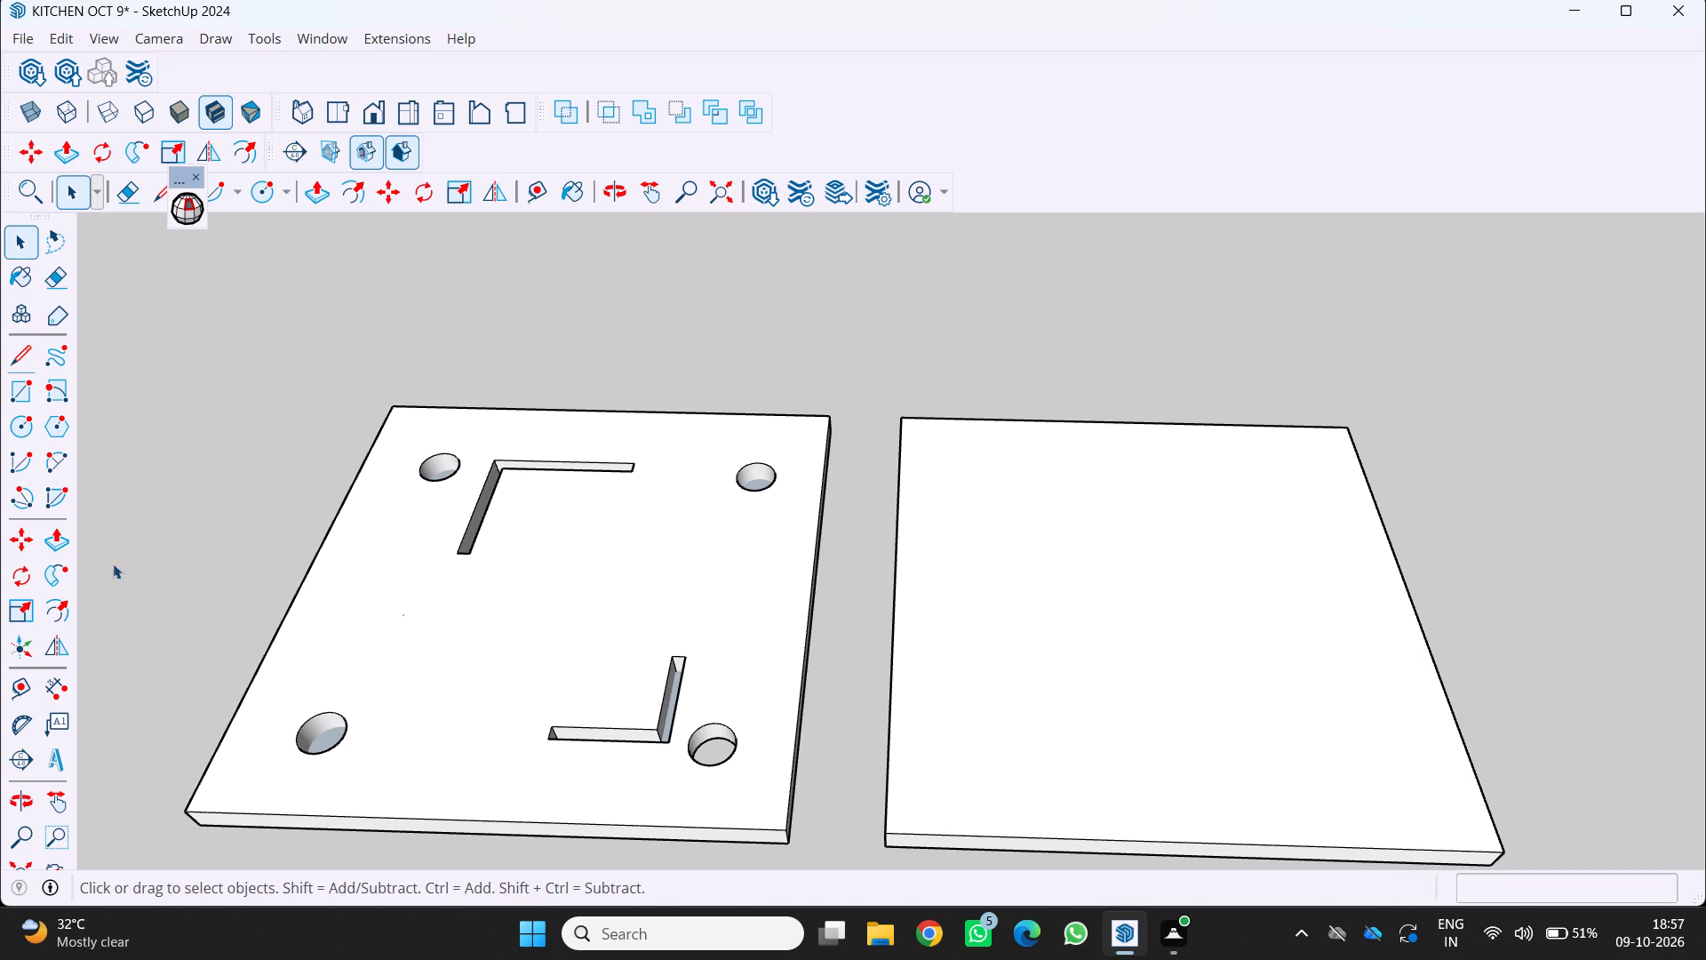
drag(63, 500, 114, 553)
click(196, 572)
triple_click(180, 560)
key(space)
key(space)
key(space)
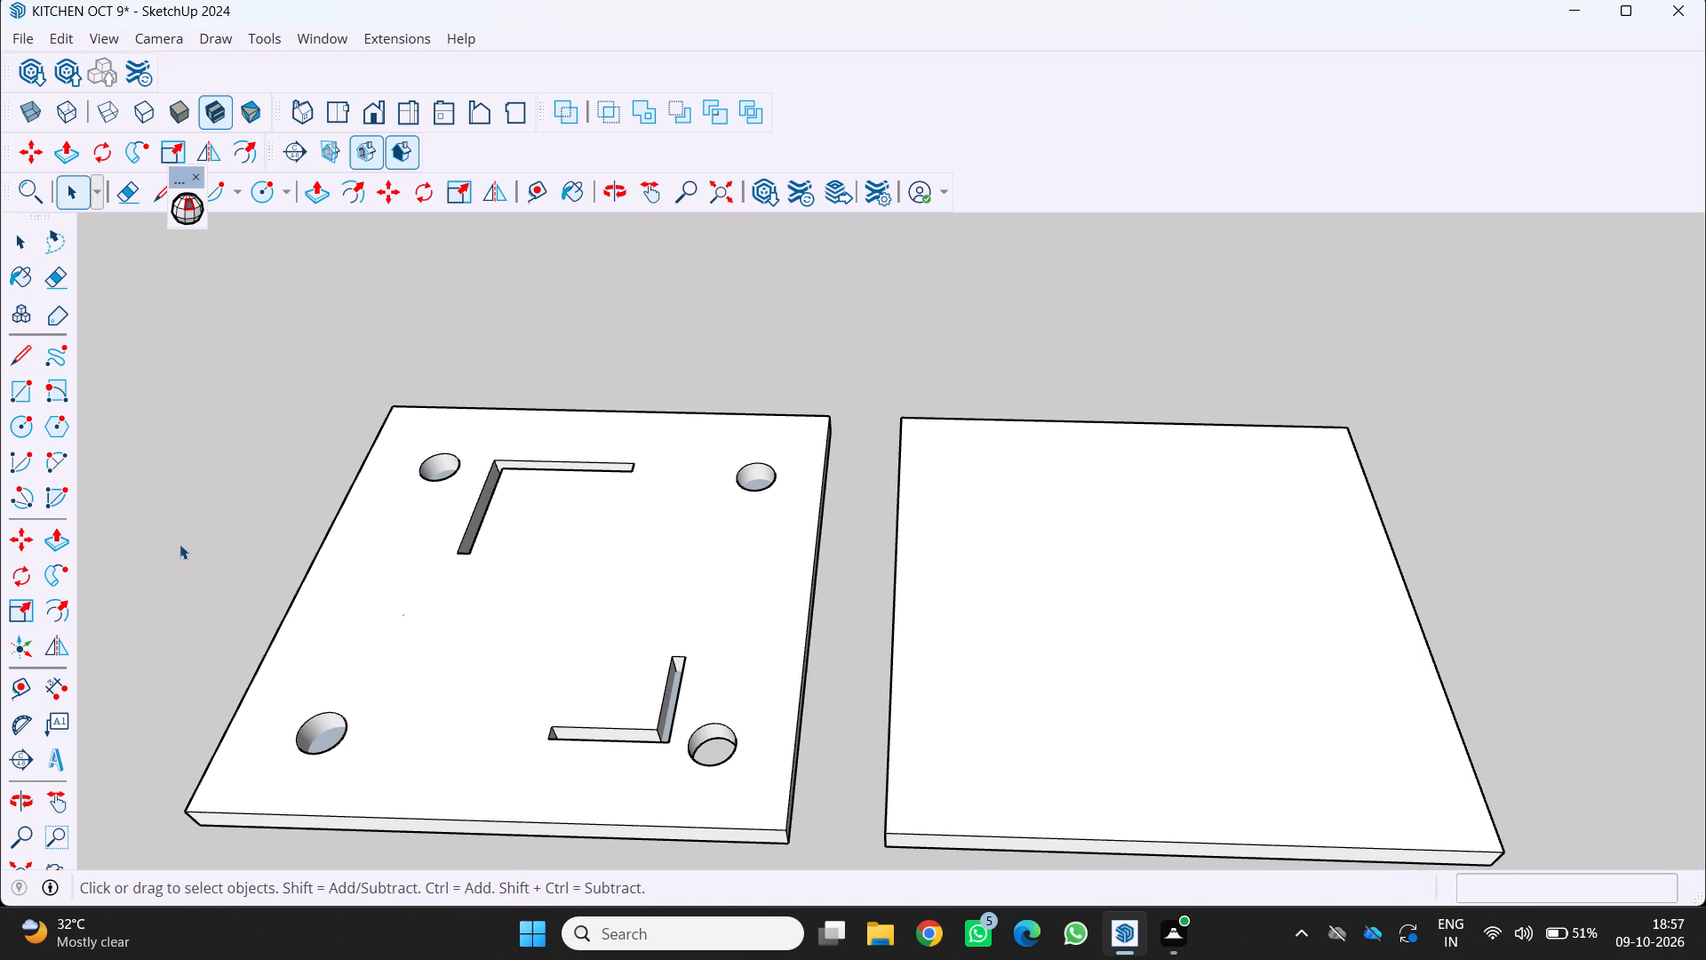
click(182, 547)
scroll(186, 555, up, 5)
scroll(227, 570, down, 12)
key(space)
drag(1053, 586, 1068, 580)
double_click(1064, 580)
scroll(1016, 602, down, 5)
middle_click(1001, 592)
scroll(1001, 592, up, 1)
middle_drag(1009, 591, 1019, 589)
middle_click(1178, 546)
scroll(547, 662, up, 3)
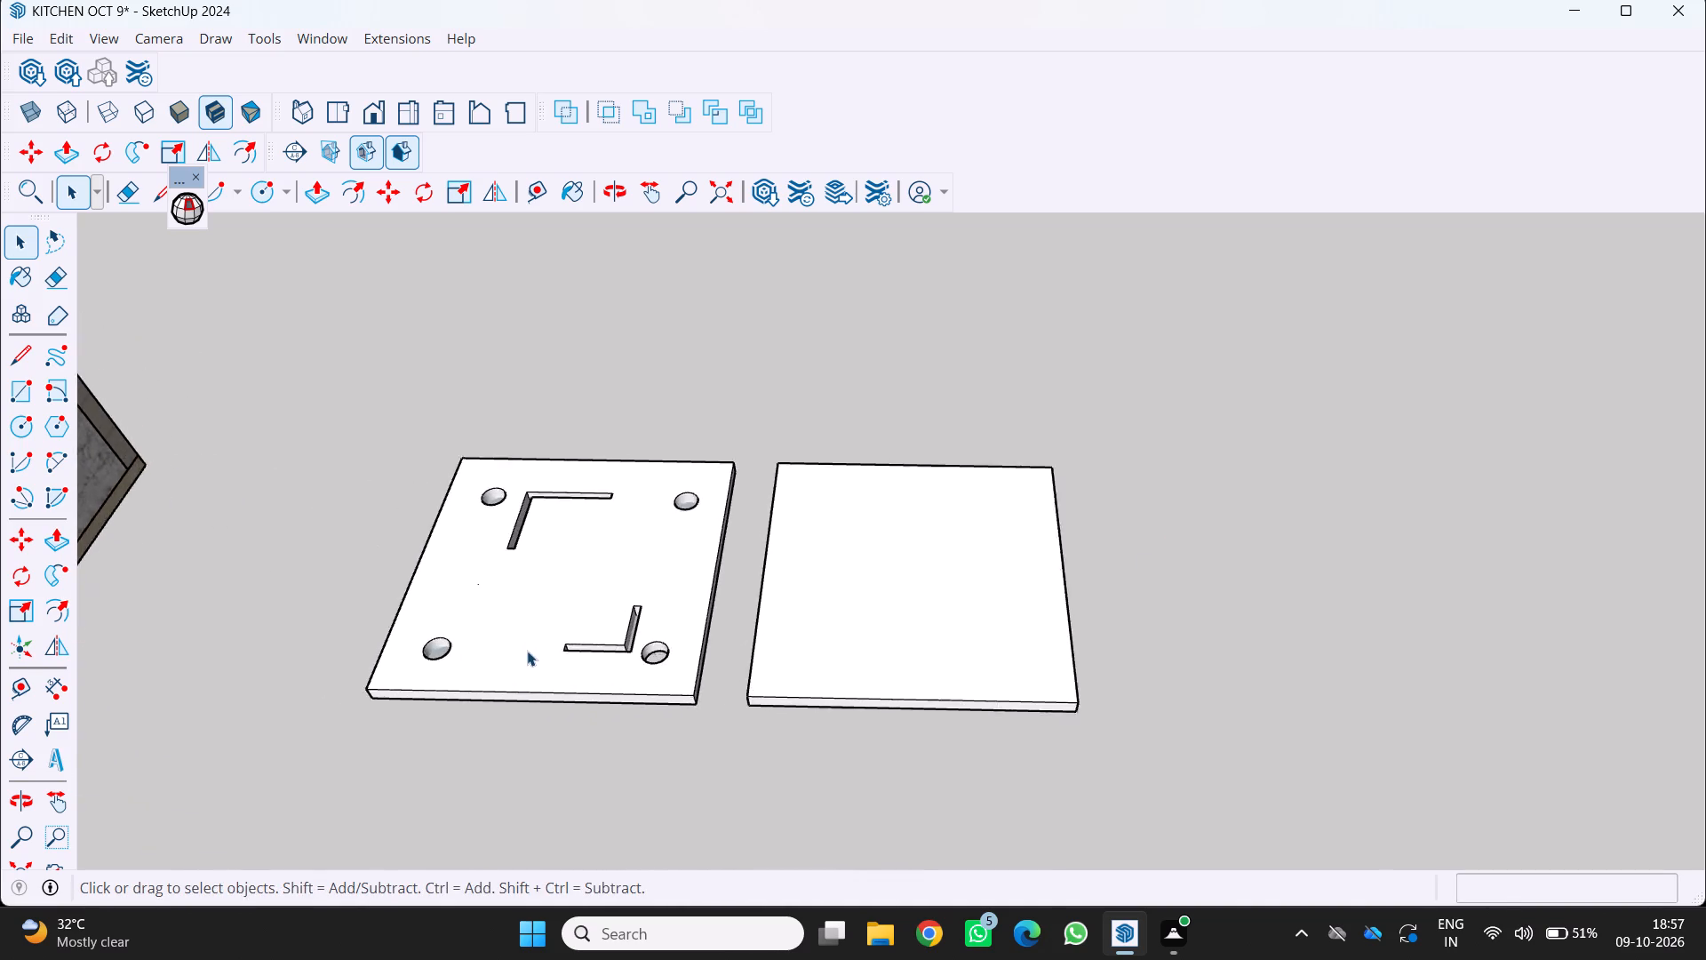
Delete the cylinder wall hanging beneath the first slab at the front kitchen-side hole.
scroll(531, 655, down, 10)
middle_drag(532, 647, 660, 577)
middle_drag(668, 572, 716, 548)
middle_drag(536, 728, 403, 576)
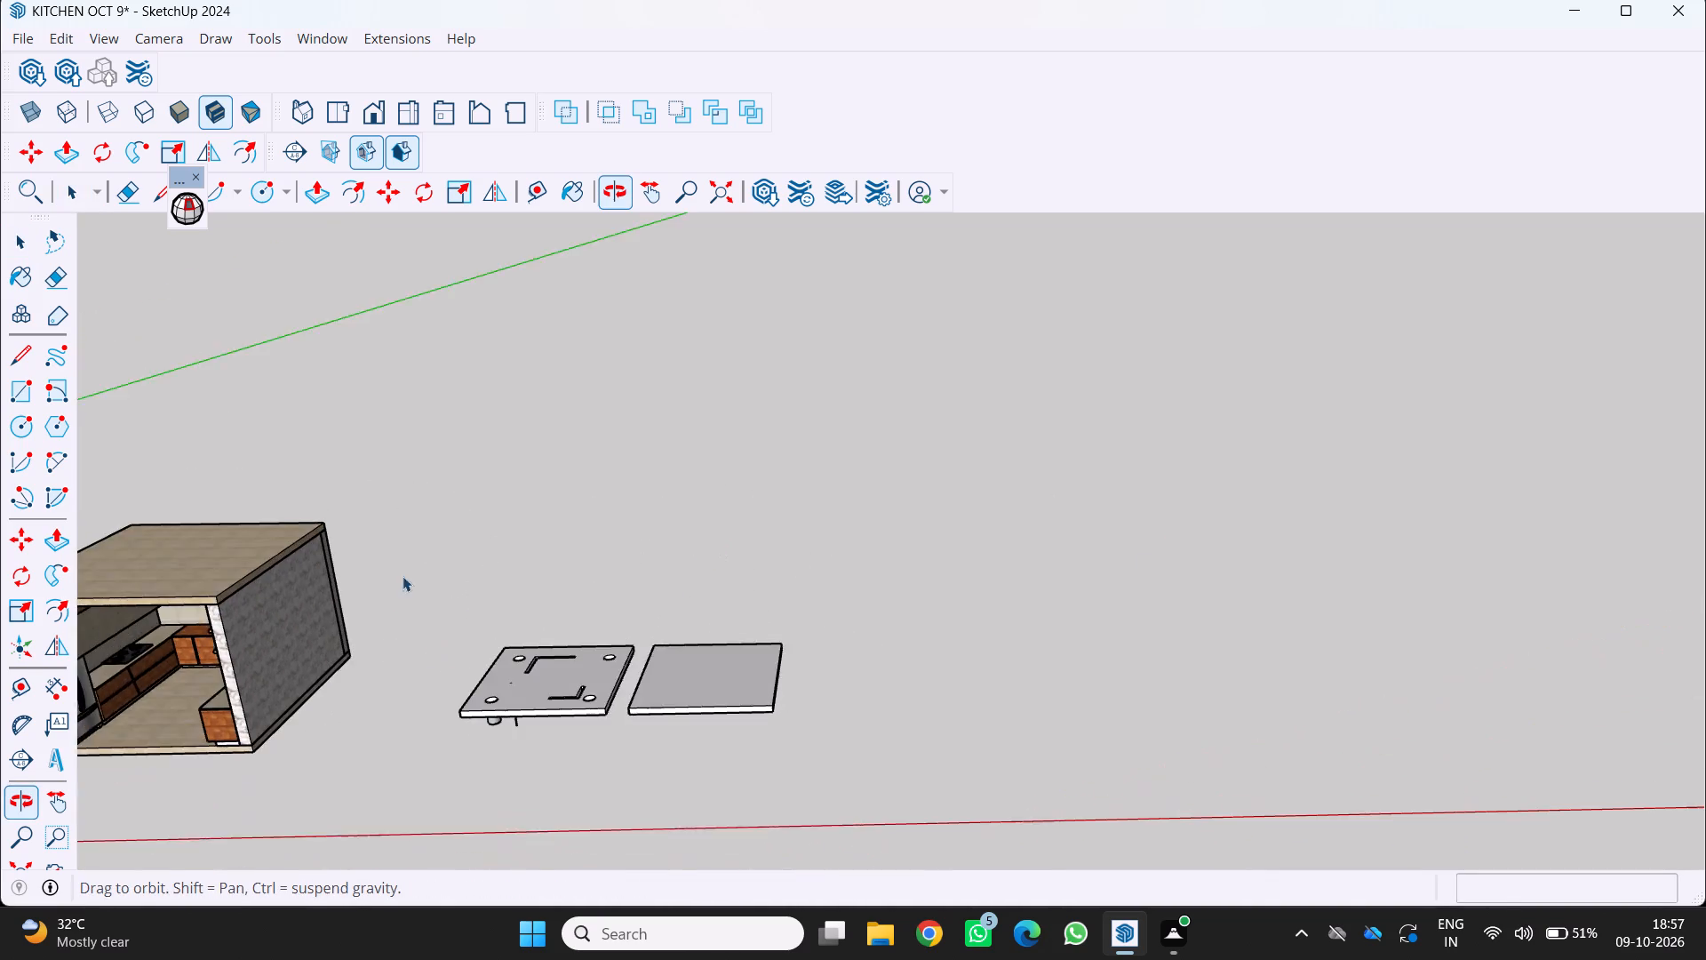
middle_drag(403, 576, 400, 583)
scroll(471, 595, up, 4)
middle_drag(468, 641, 453, 595)
middle_drag(452, 590, 424, 432)
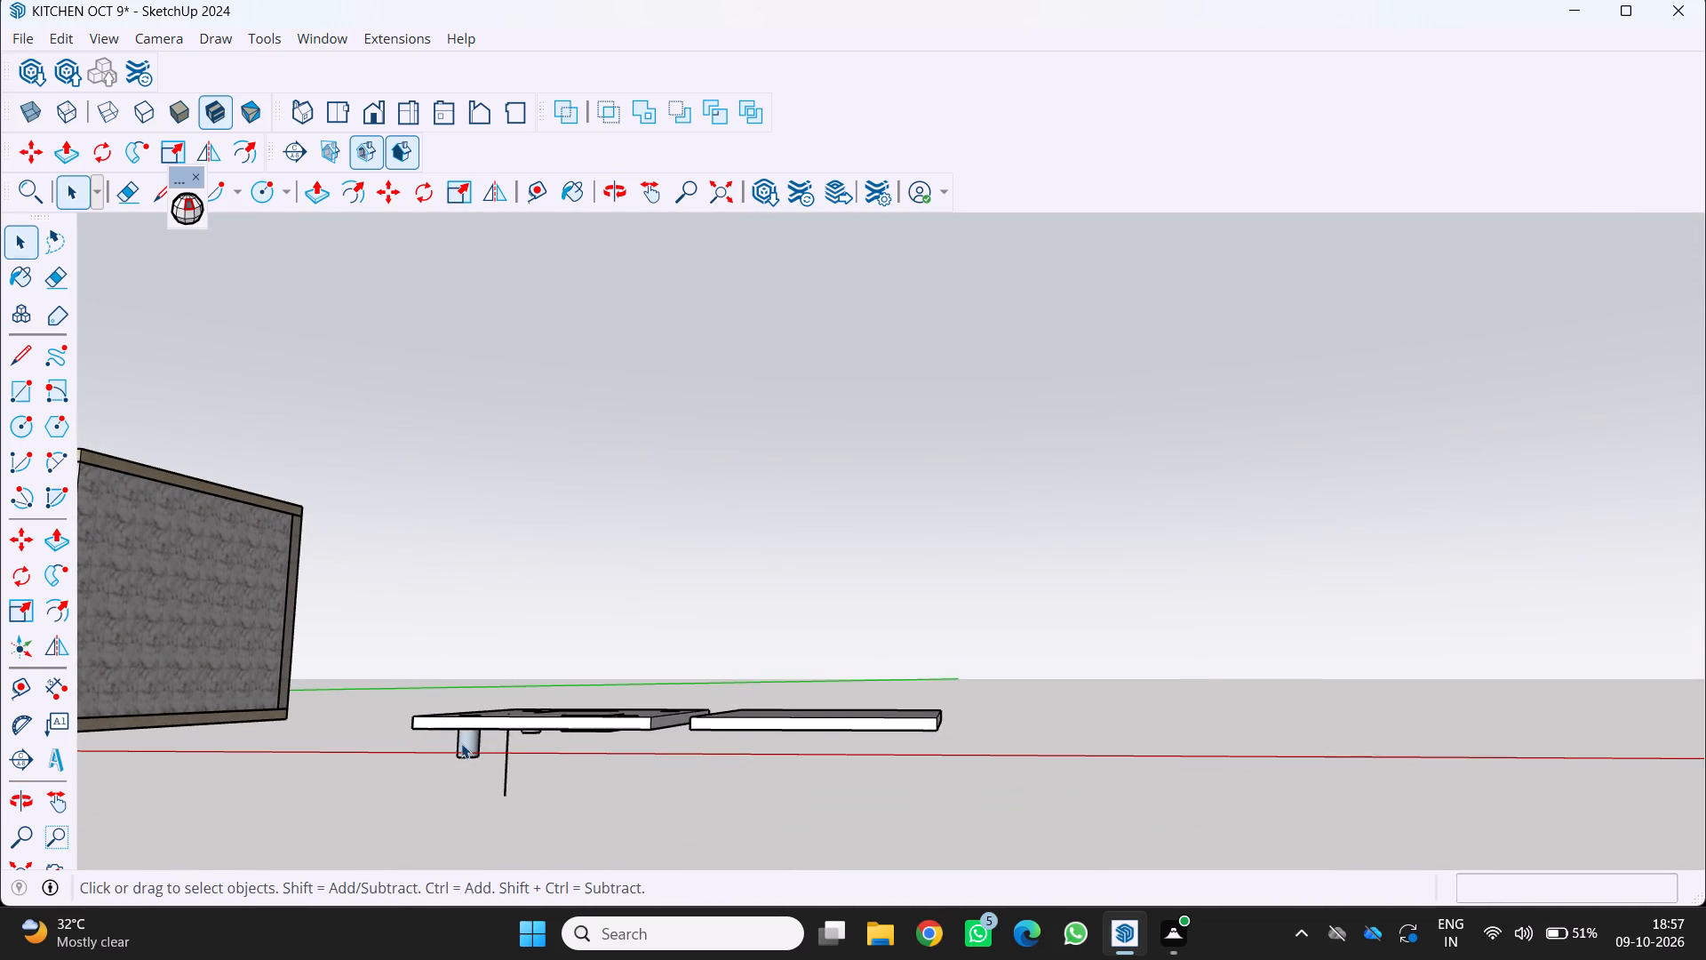
click(461, 745)
key(Delete)
Delete the leftover disc floating below the first slab's front kitchen-side hole.
middle_drag(482, 765, 559, 916)
middle_drag(502, 826, 593, 959)
scroll(593, 959, down, 1)
scroll(554, 826, down, 3)
middle_drag(541, 820, 495, 761)
middle_drag(479, 734, 404, 565)
scroll(405, 569, up, 1)
scroll(477, 778, up, 1)
middle_drag(480, 810, 534, 482)
scroll(513, 544, up, 1)
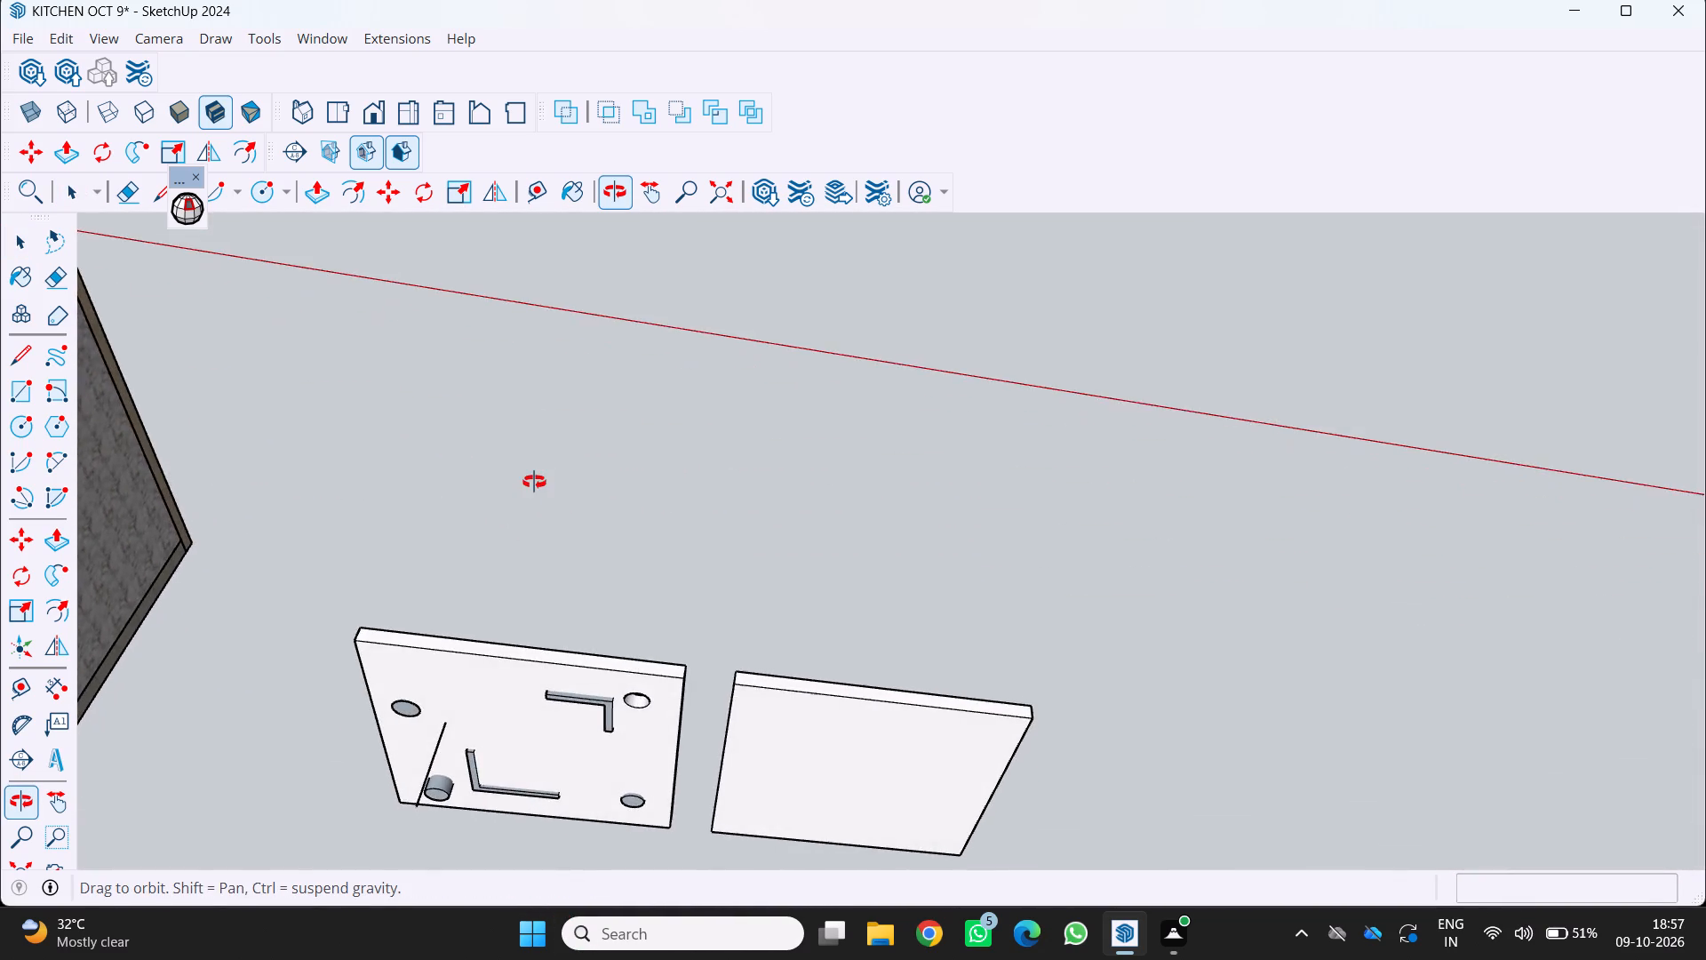
middle_drag(534, 482, 474, 834)
scroll(519, 872, up, 5)
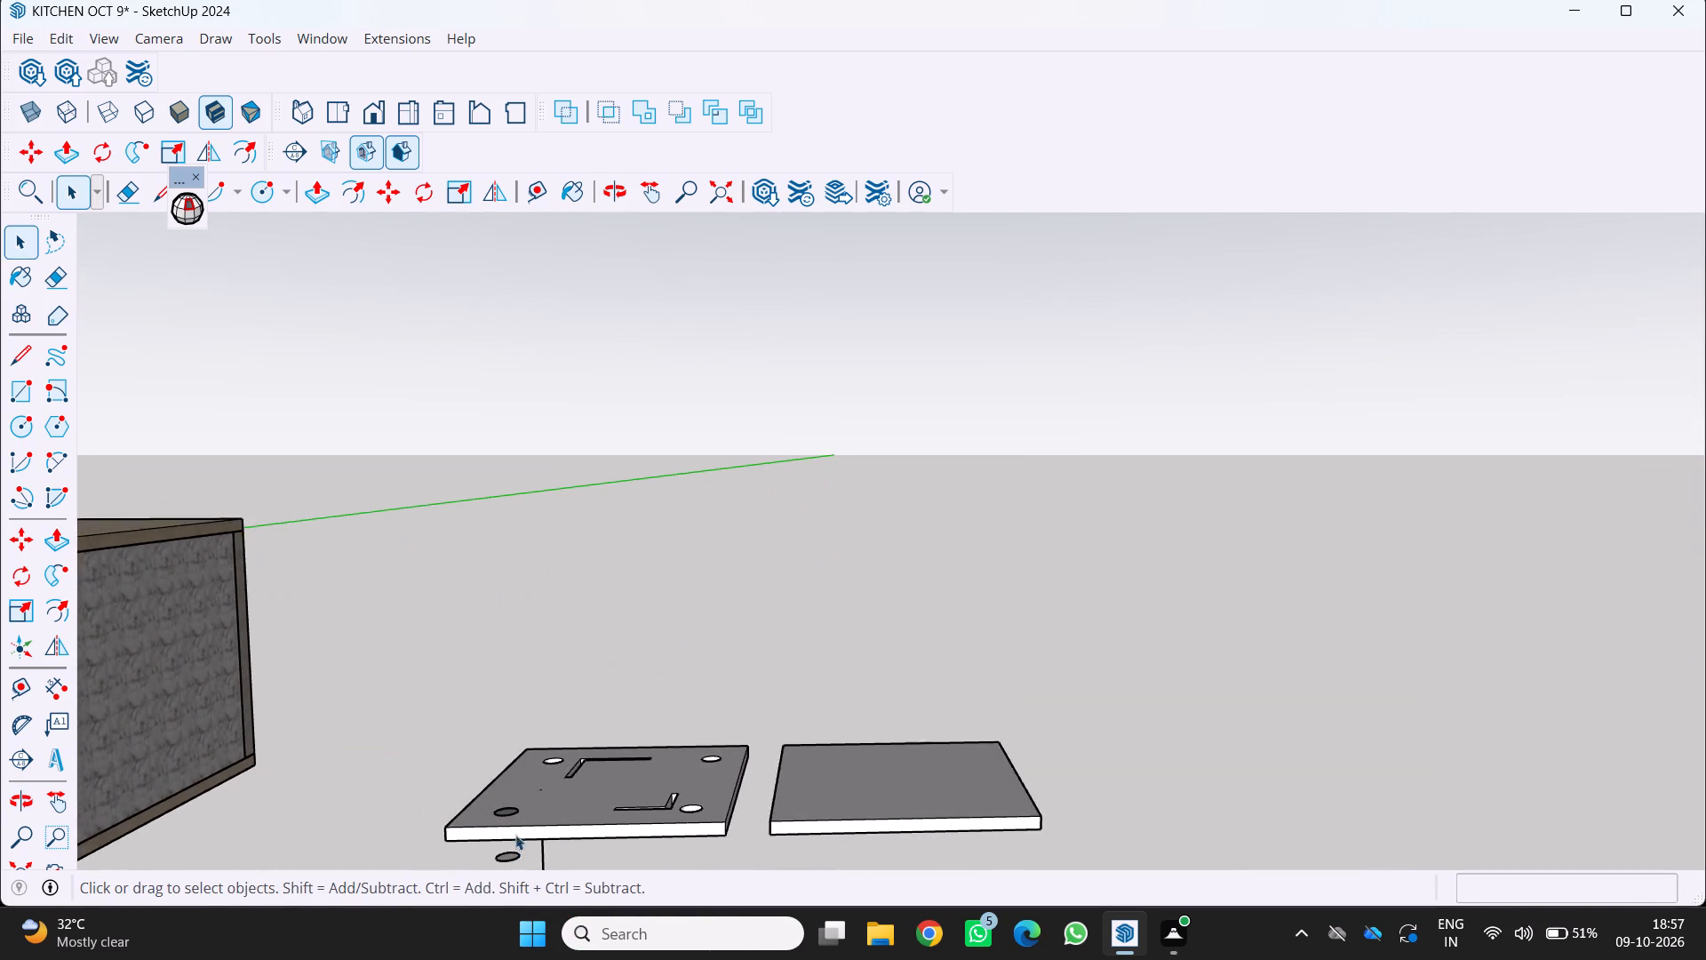
scroll(515, 835, up, 1)
scroll(522, 812, down, 9)
middle_drag(555, 790, 397, 835)
scroll(515, 795, up, 3)
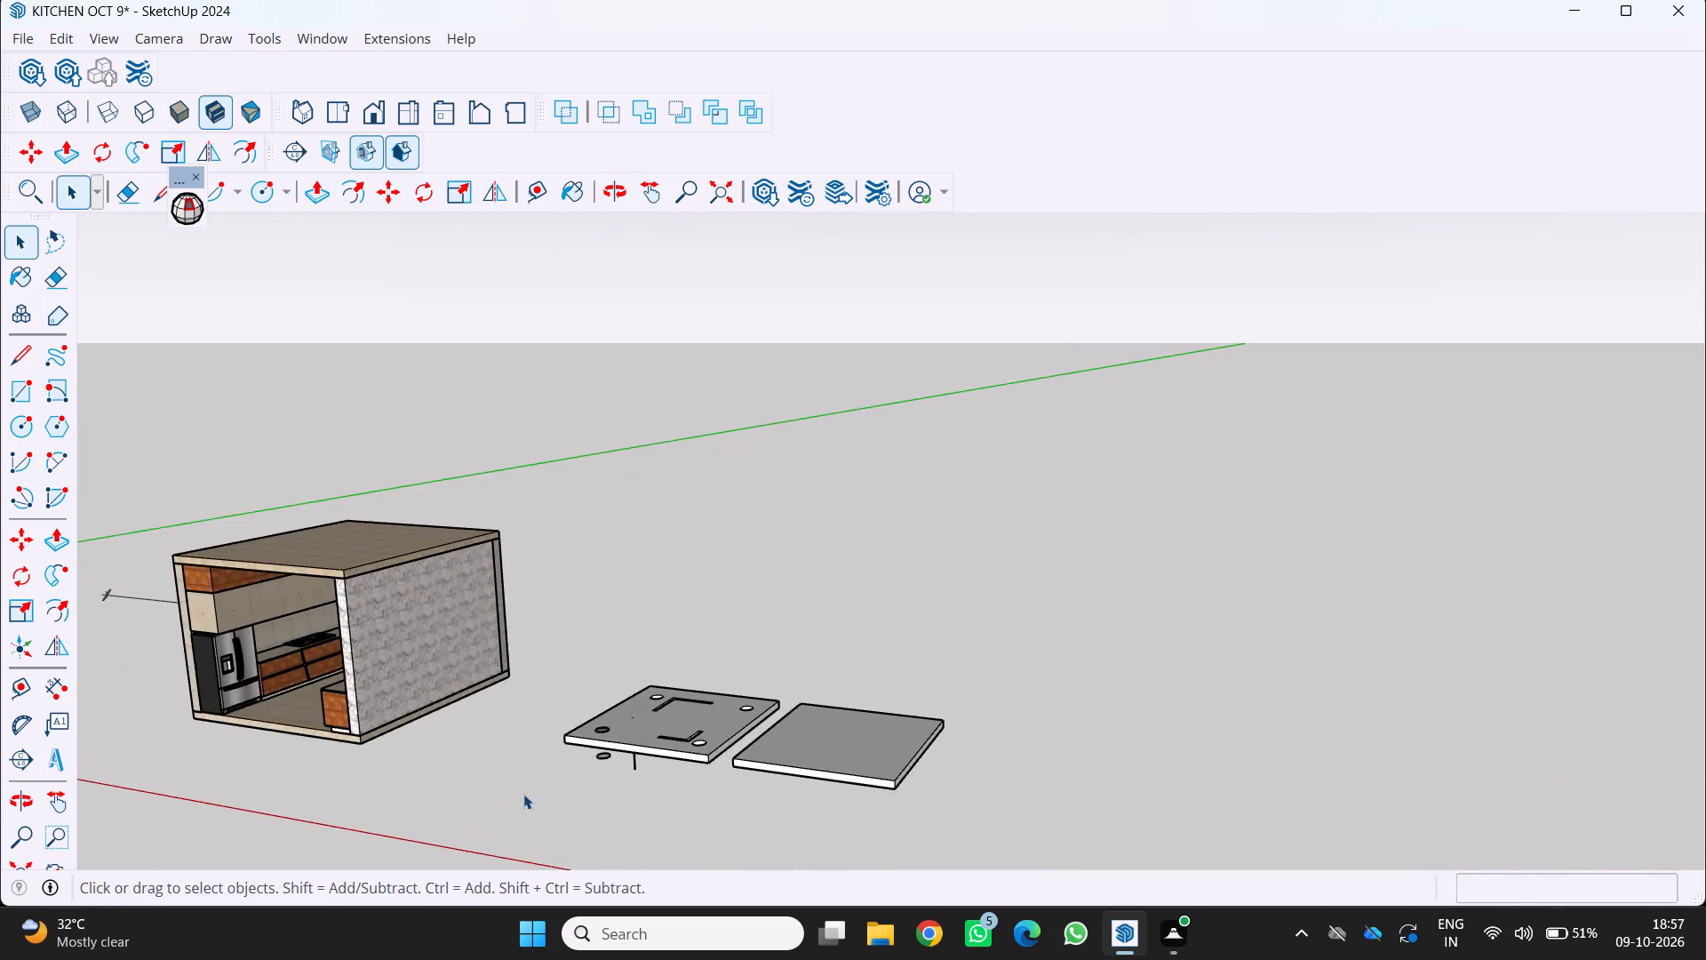
scroll(523, 794, up, 12)
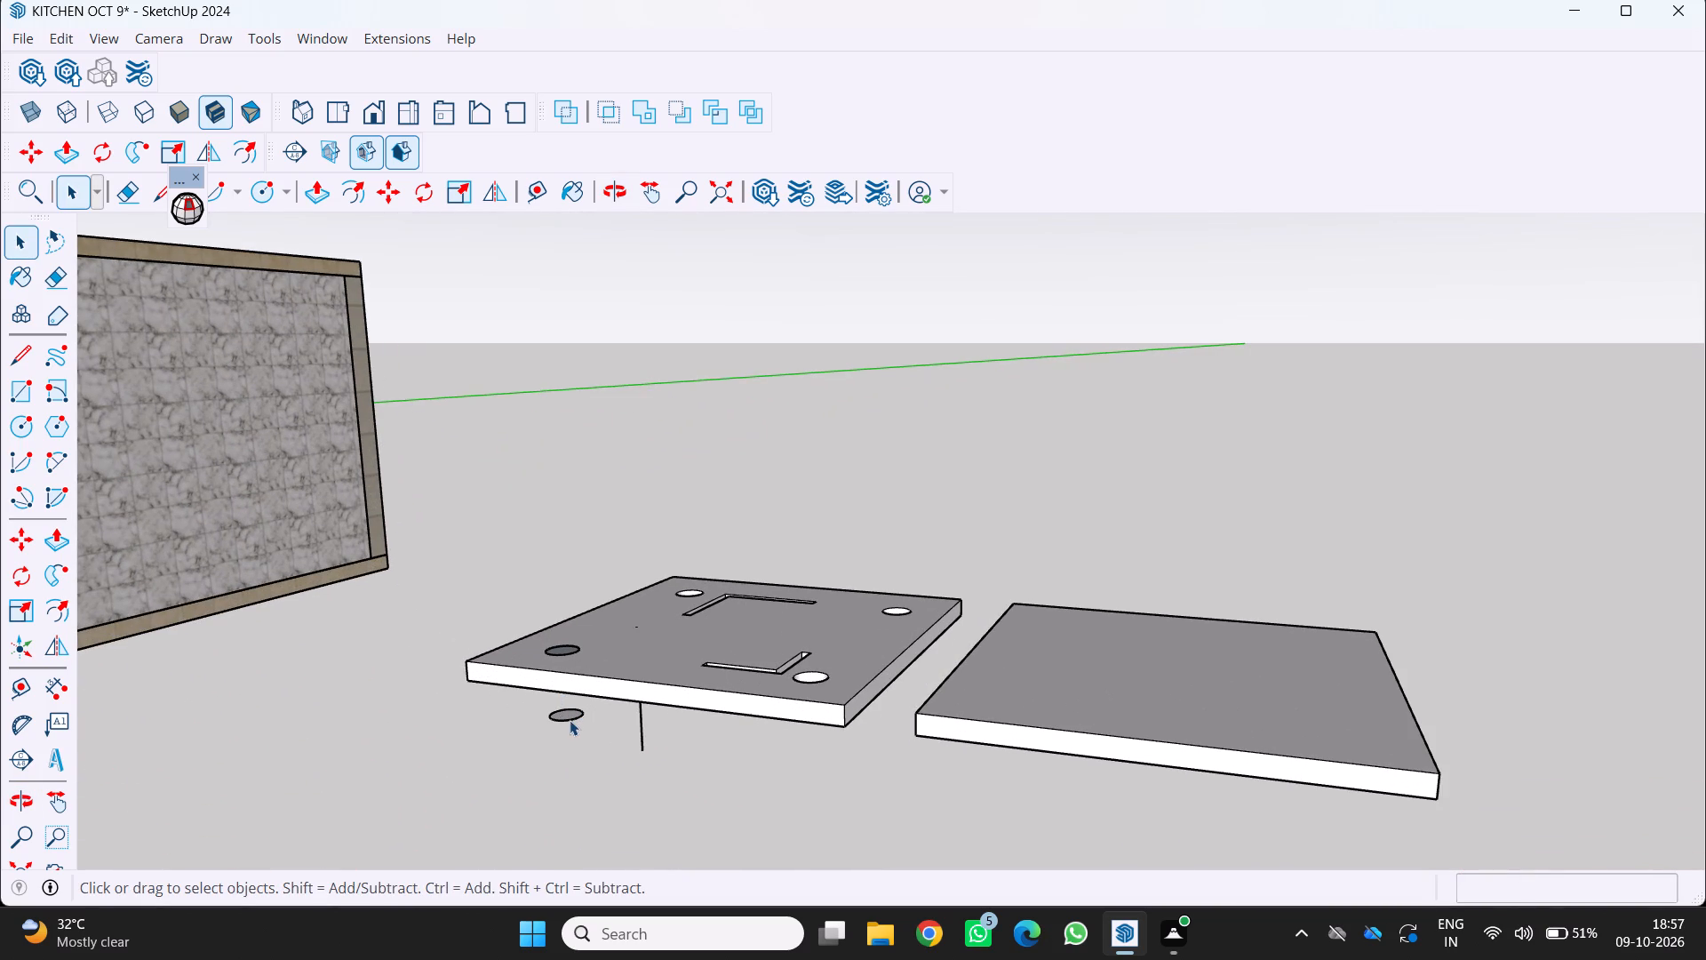
click(570, 720)
key(Delete)
Delete the stray vertical line hanging beneath the first slab.
scroll(595, 803, up, 3)
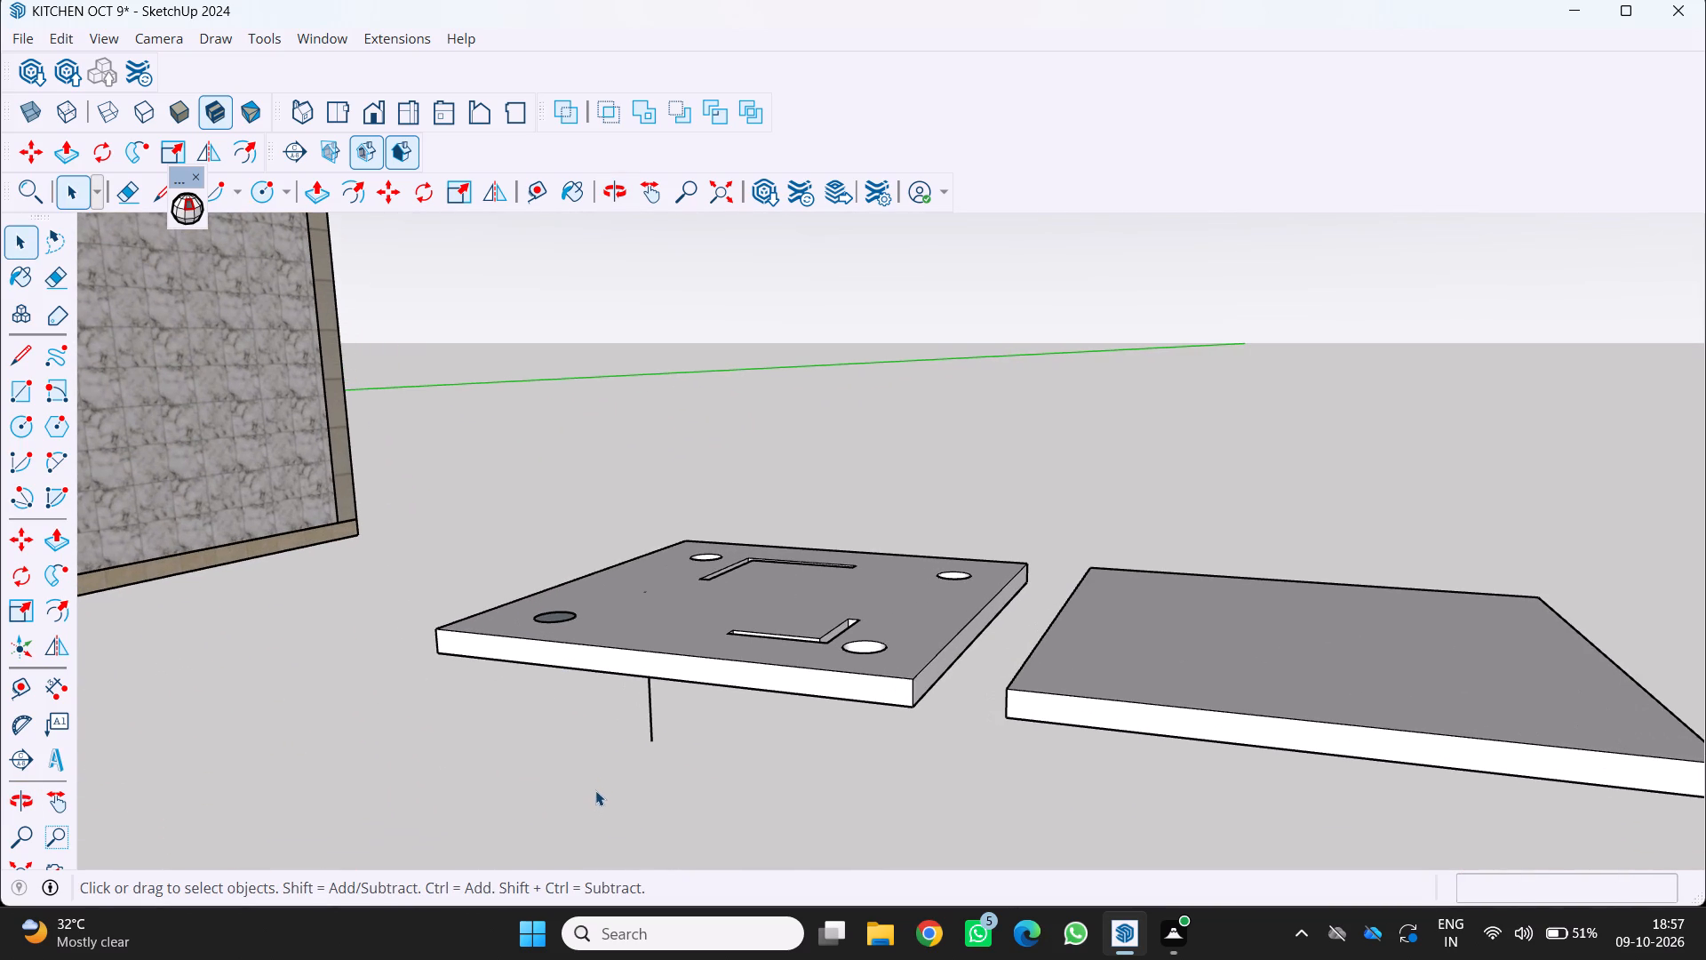
middle_drag(613, 756, 641, 594)
scroll(613, 756, up, 1)
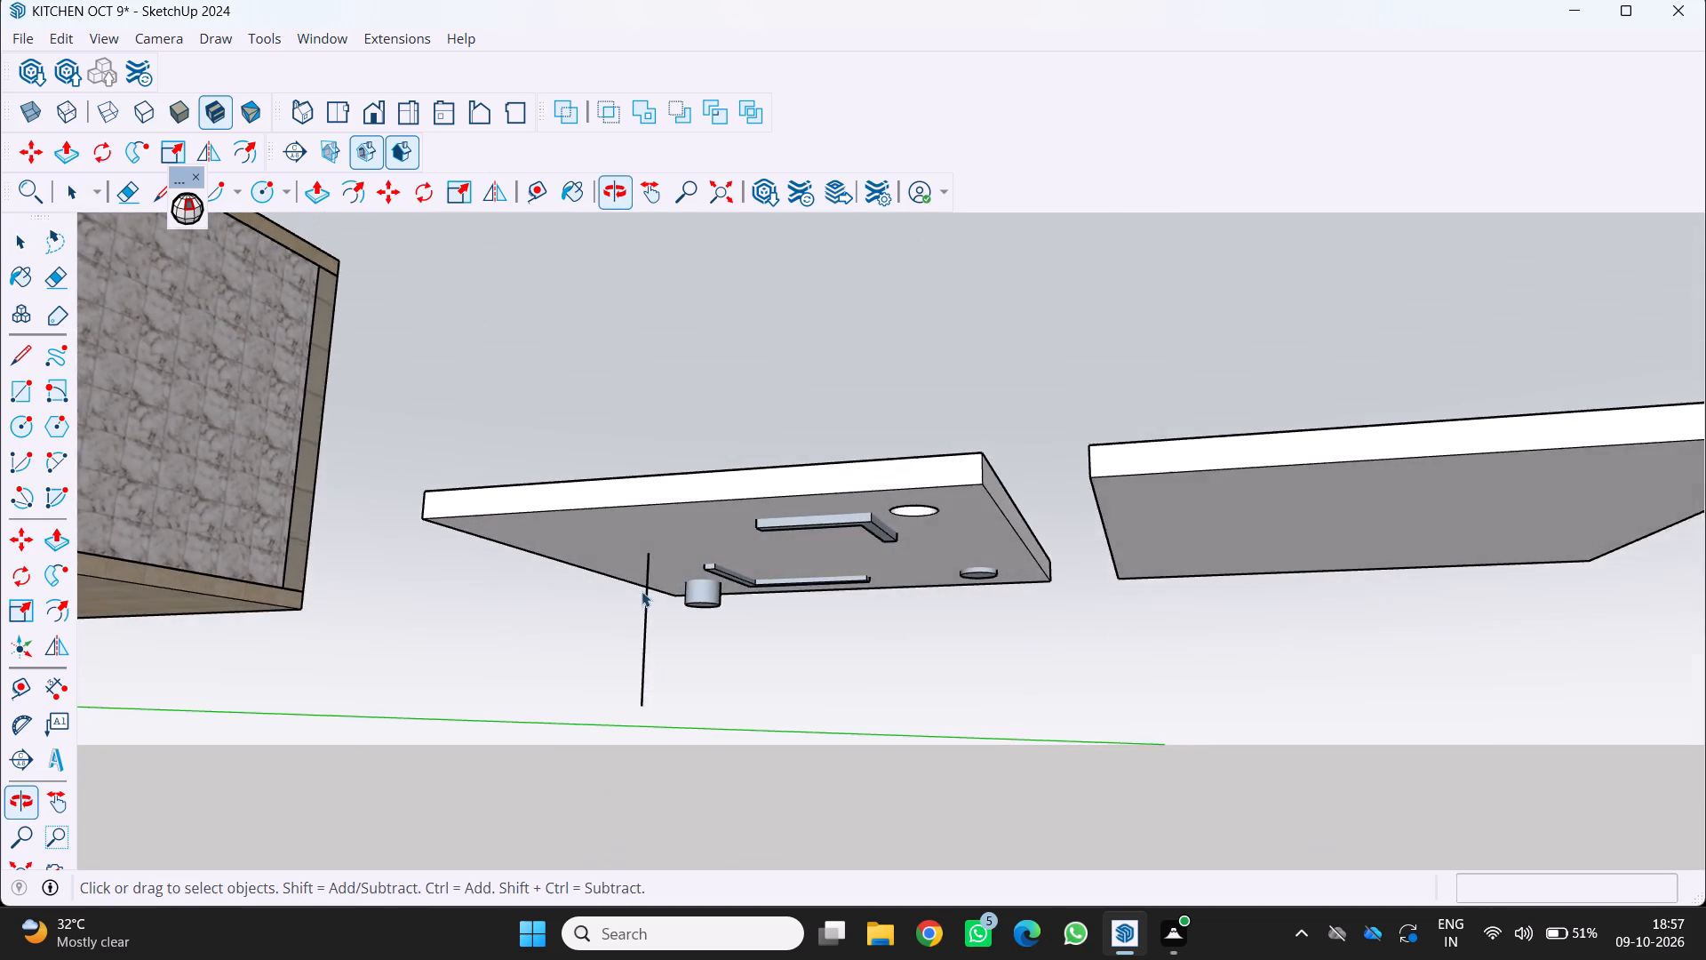
scroll(643, 592, up, 2)
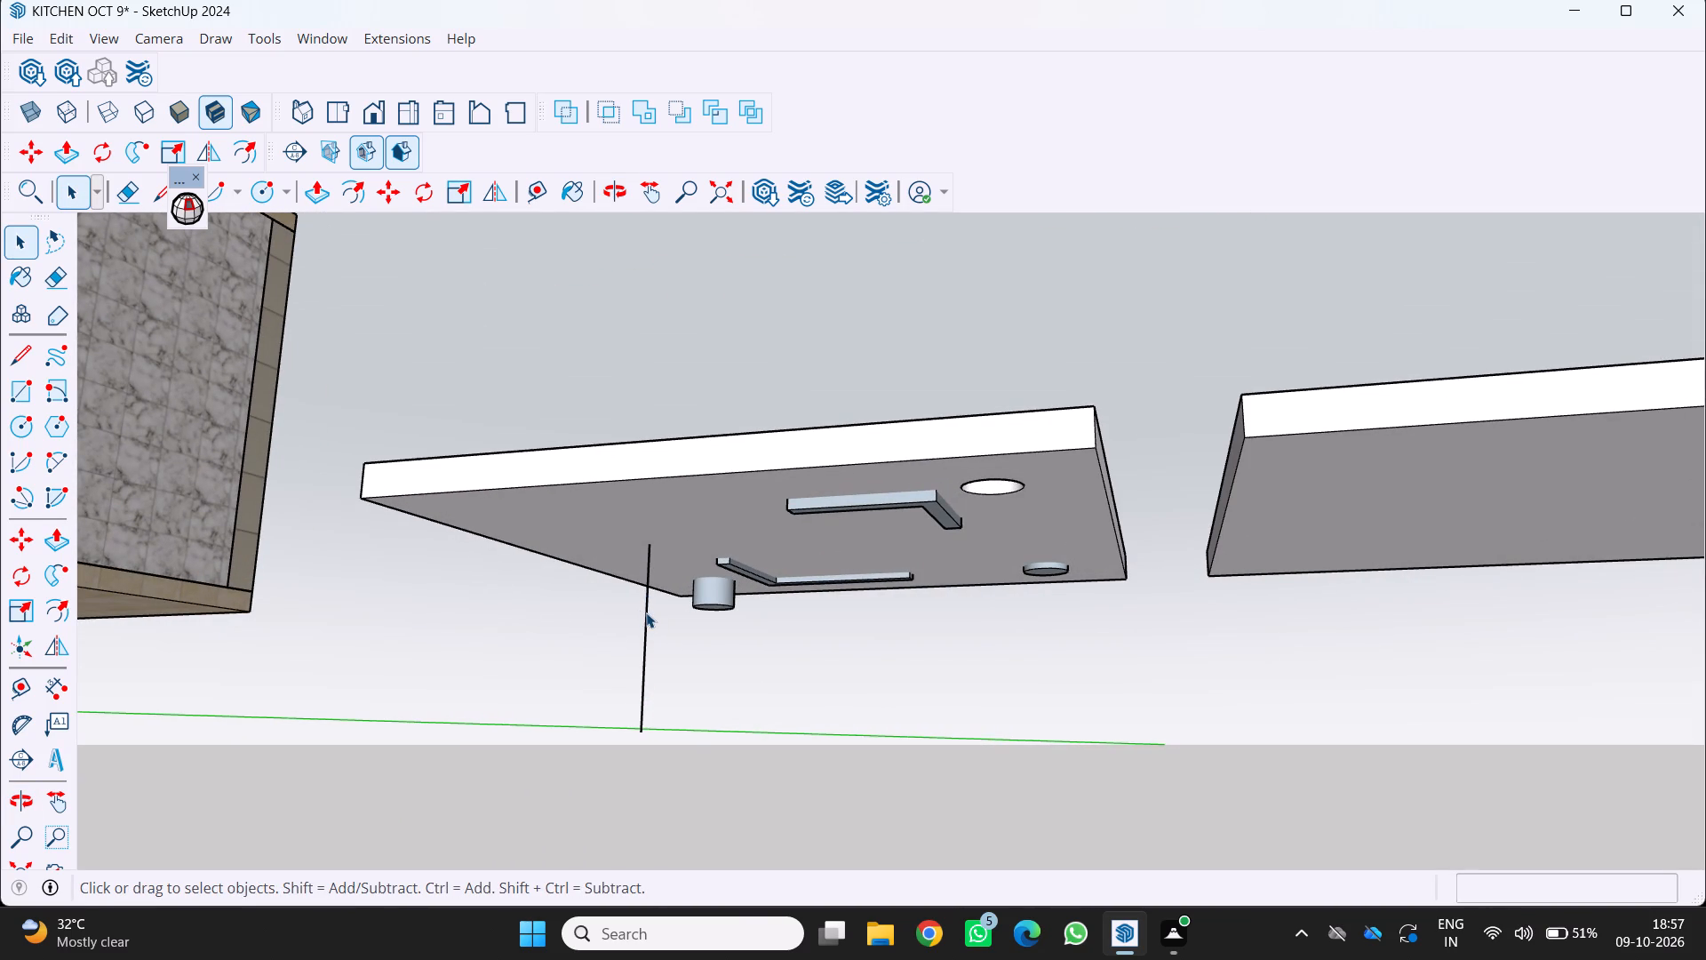
click(646, 613)
key(Delete)
Delete the cylinder wall and its end disc protruding below the first slab's back kitchen-side hole.
scroll(699, 606, up, 2)
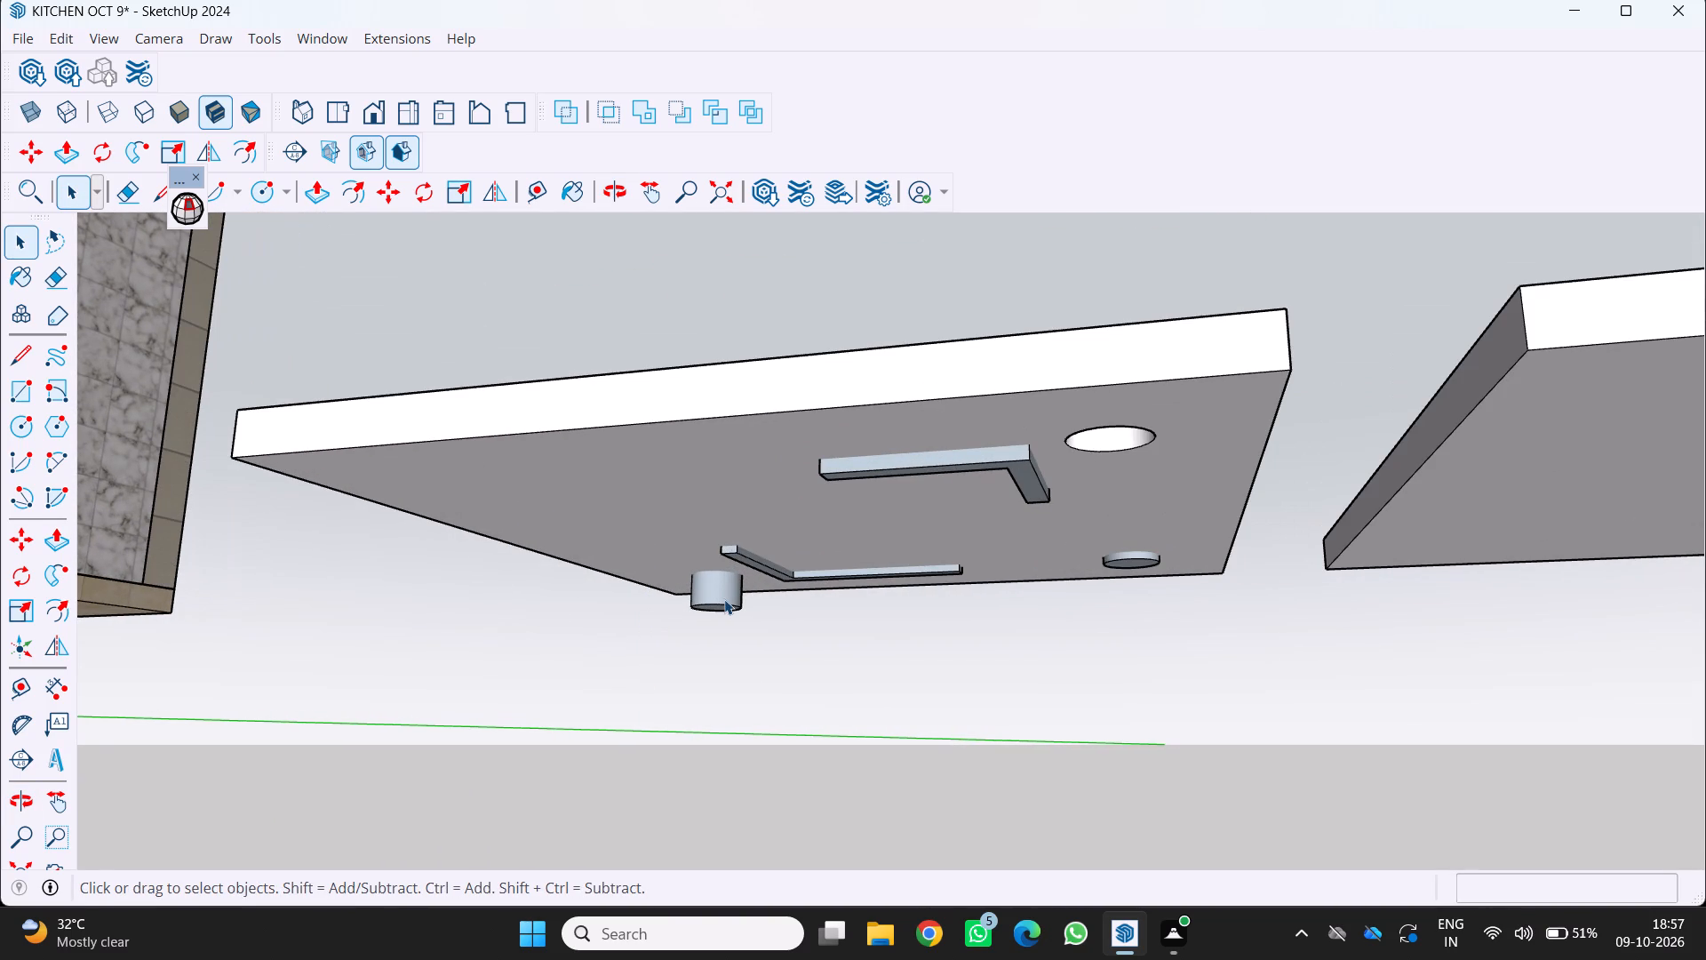
click(724, 599)
key(Delete)
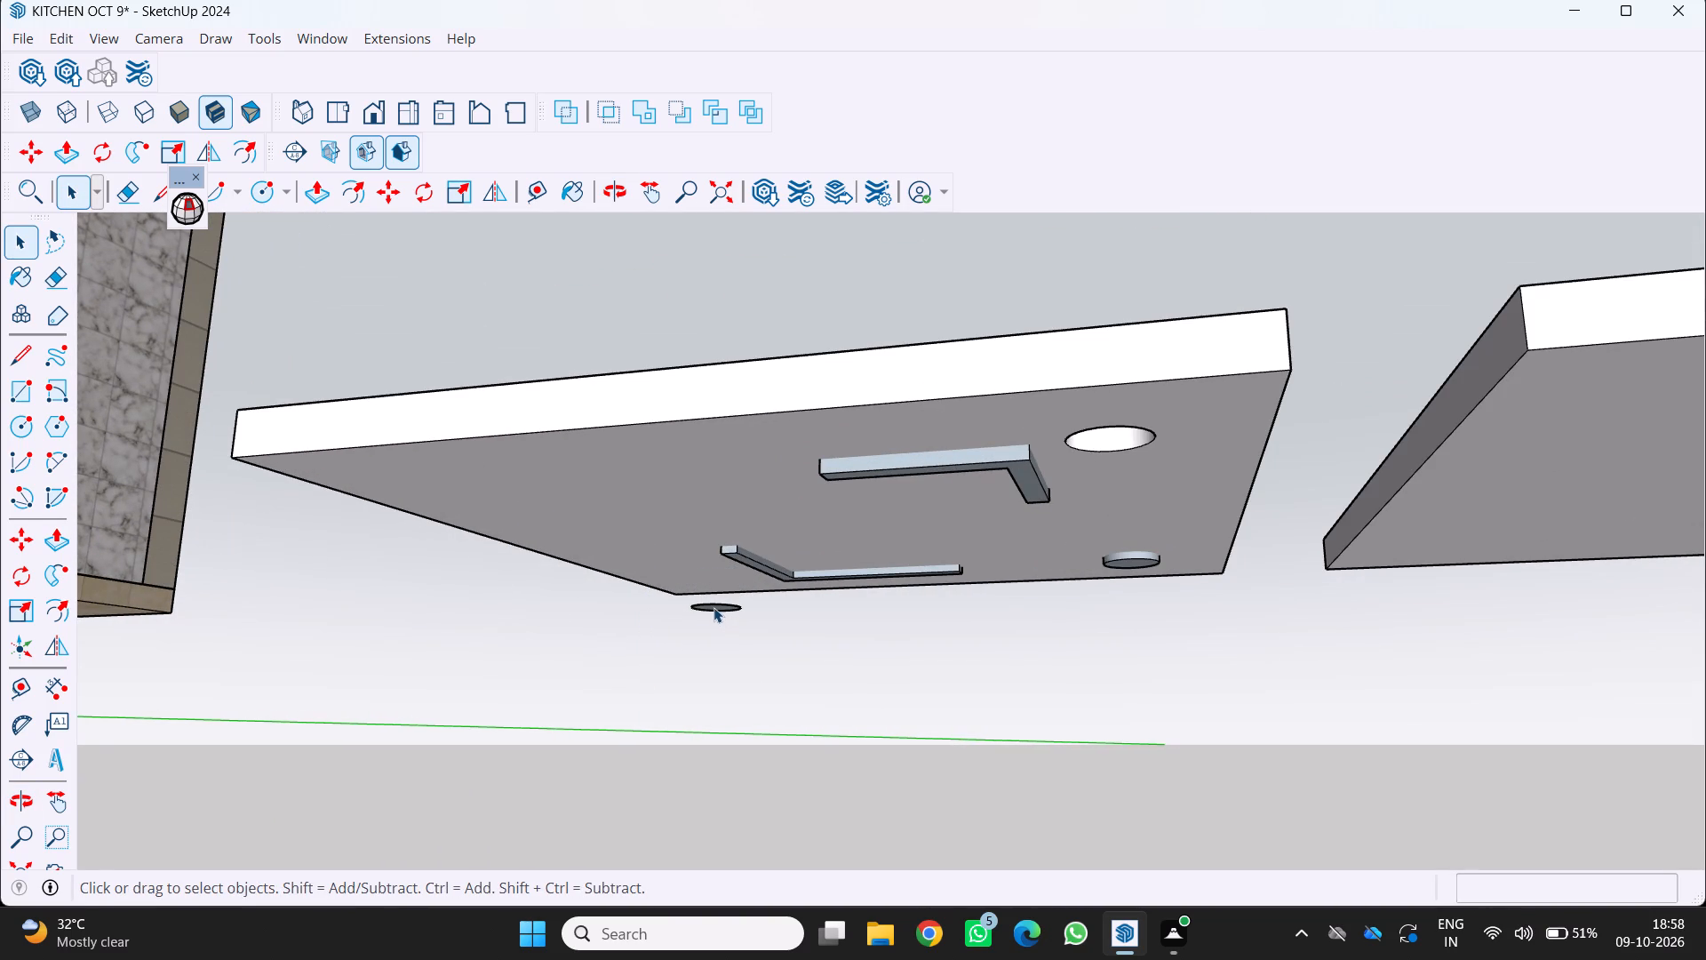
click(713, 607)
key(Delete)
Delete the short cylinder wall protruding below the first slab's back hole on the second slab's side.
scroll(897, 581, up, 1)
middle_drag(900, 582, 911, 626)
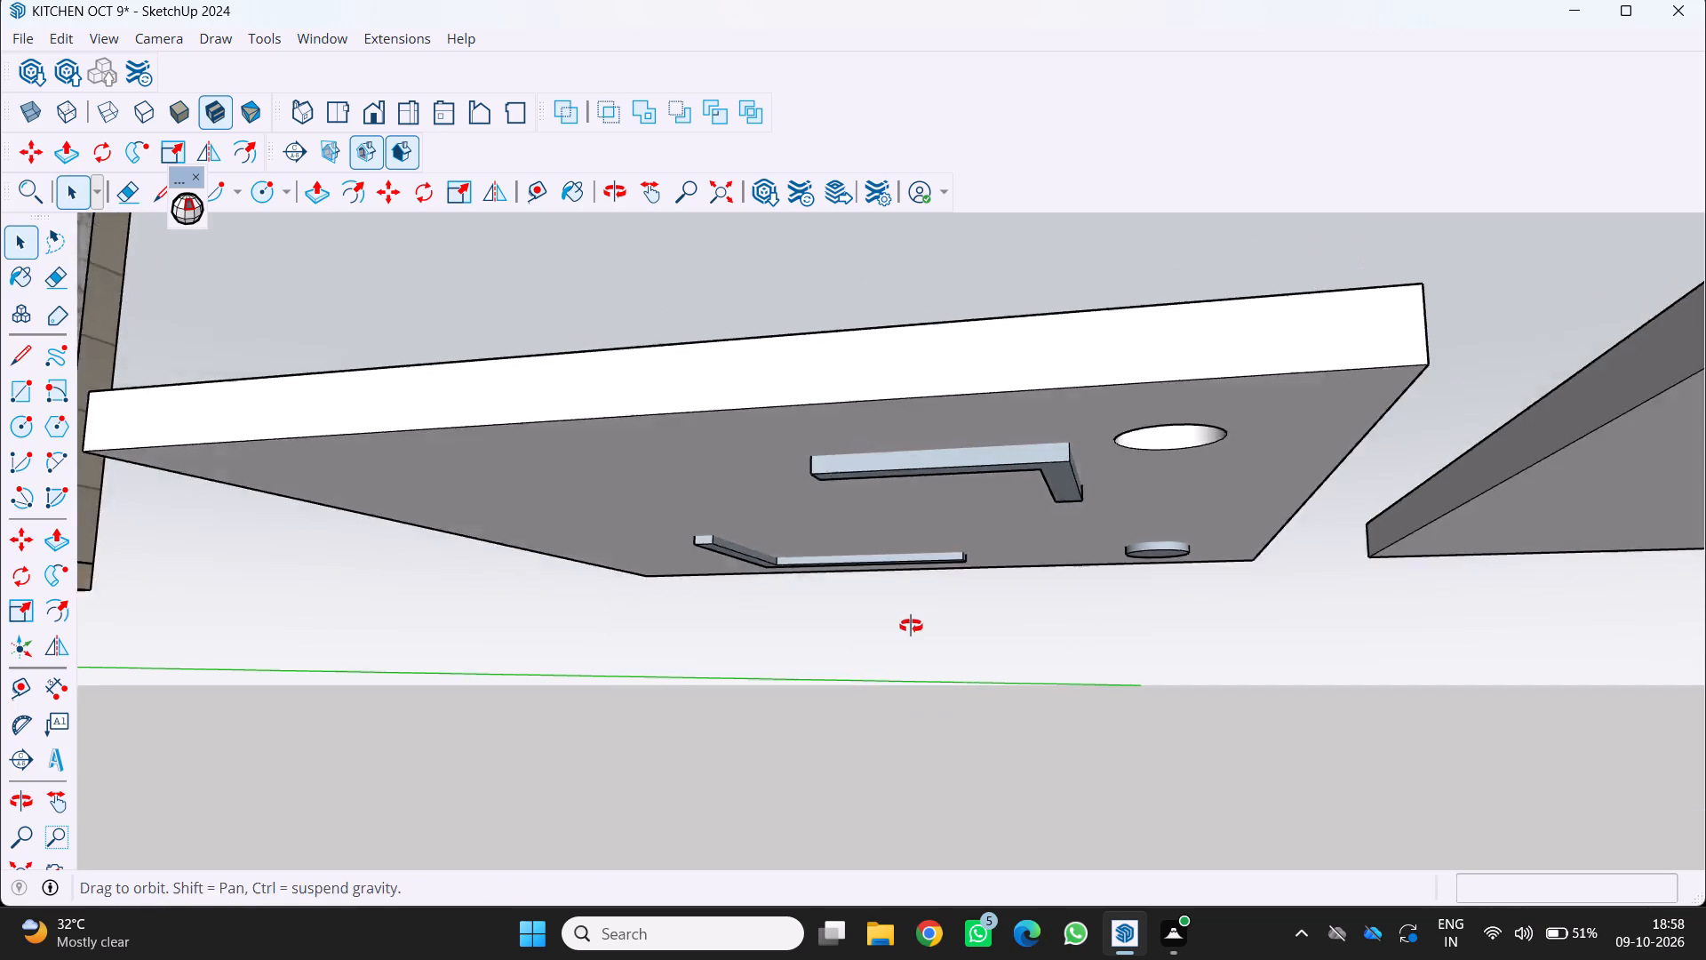
middle_drag(911, 626, 903, 639)
scroll(1078, 565, up, 2)
middle_drag(1096, 556, 1064, 473)
scroll(1188, 536, up, 3)
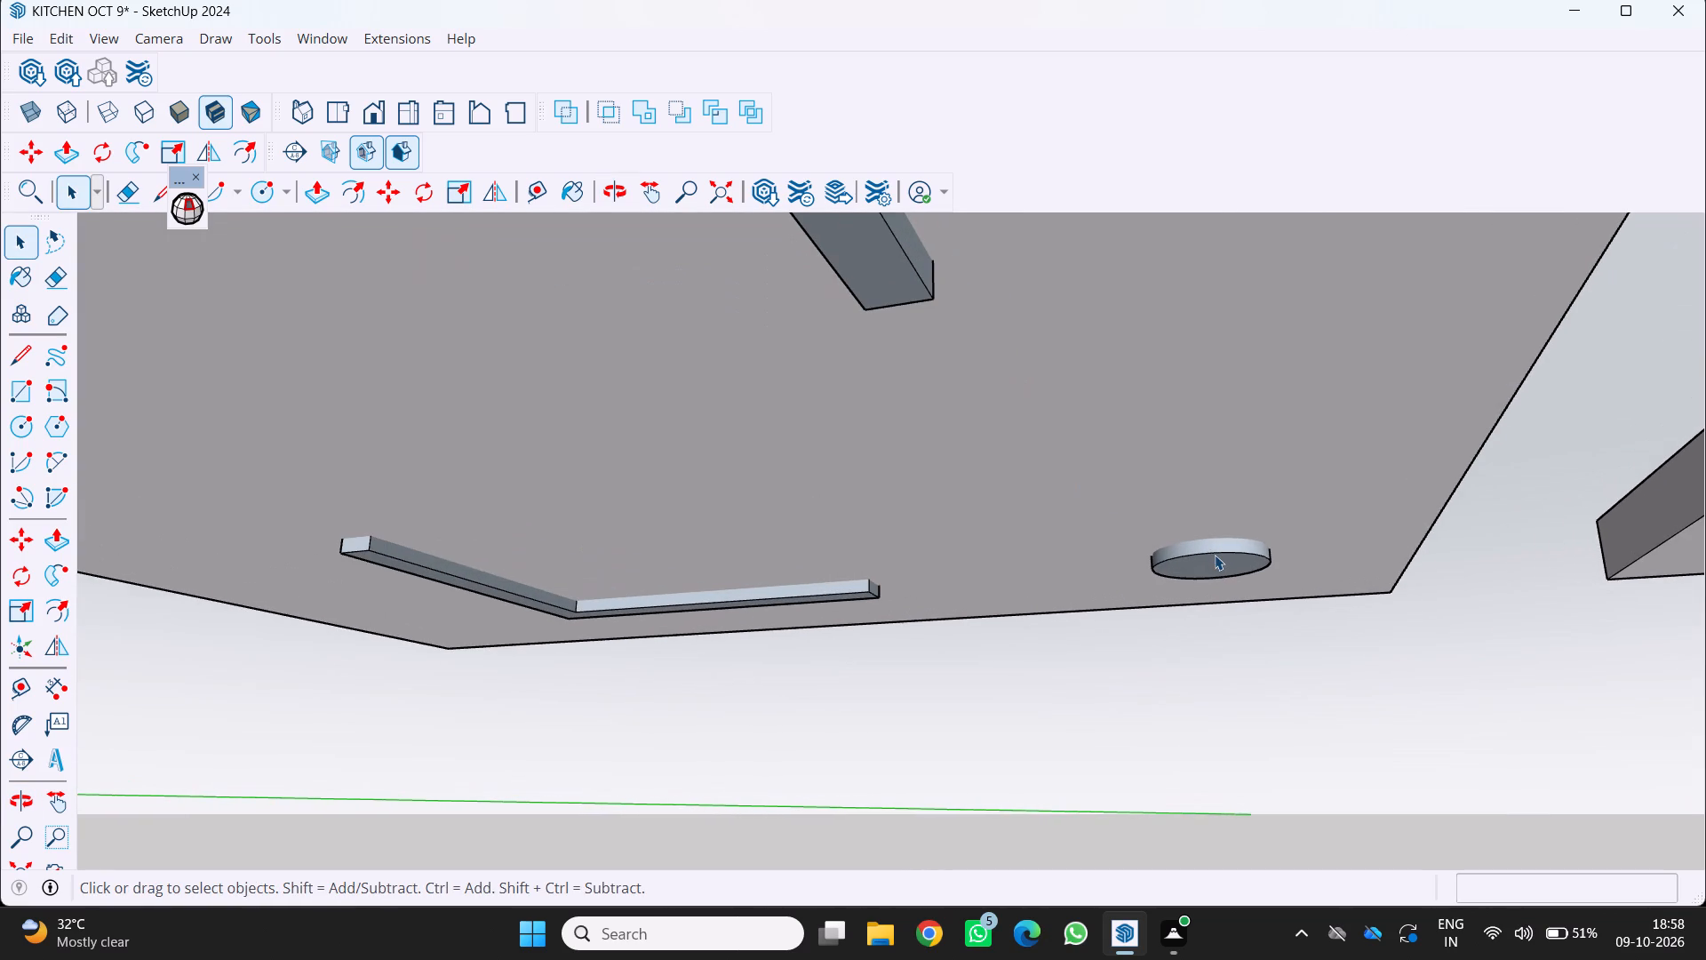
click(1203, 548)
key(Delete)
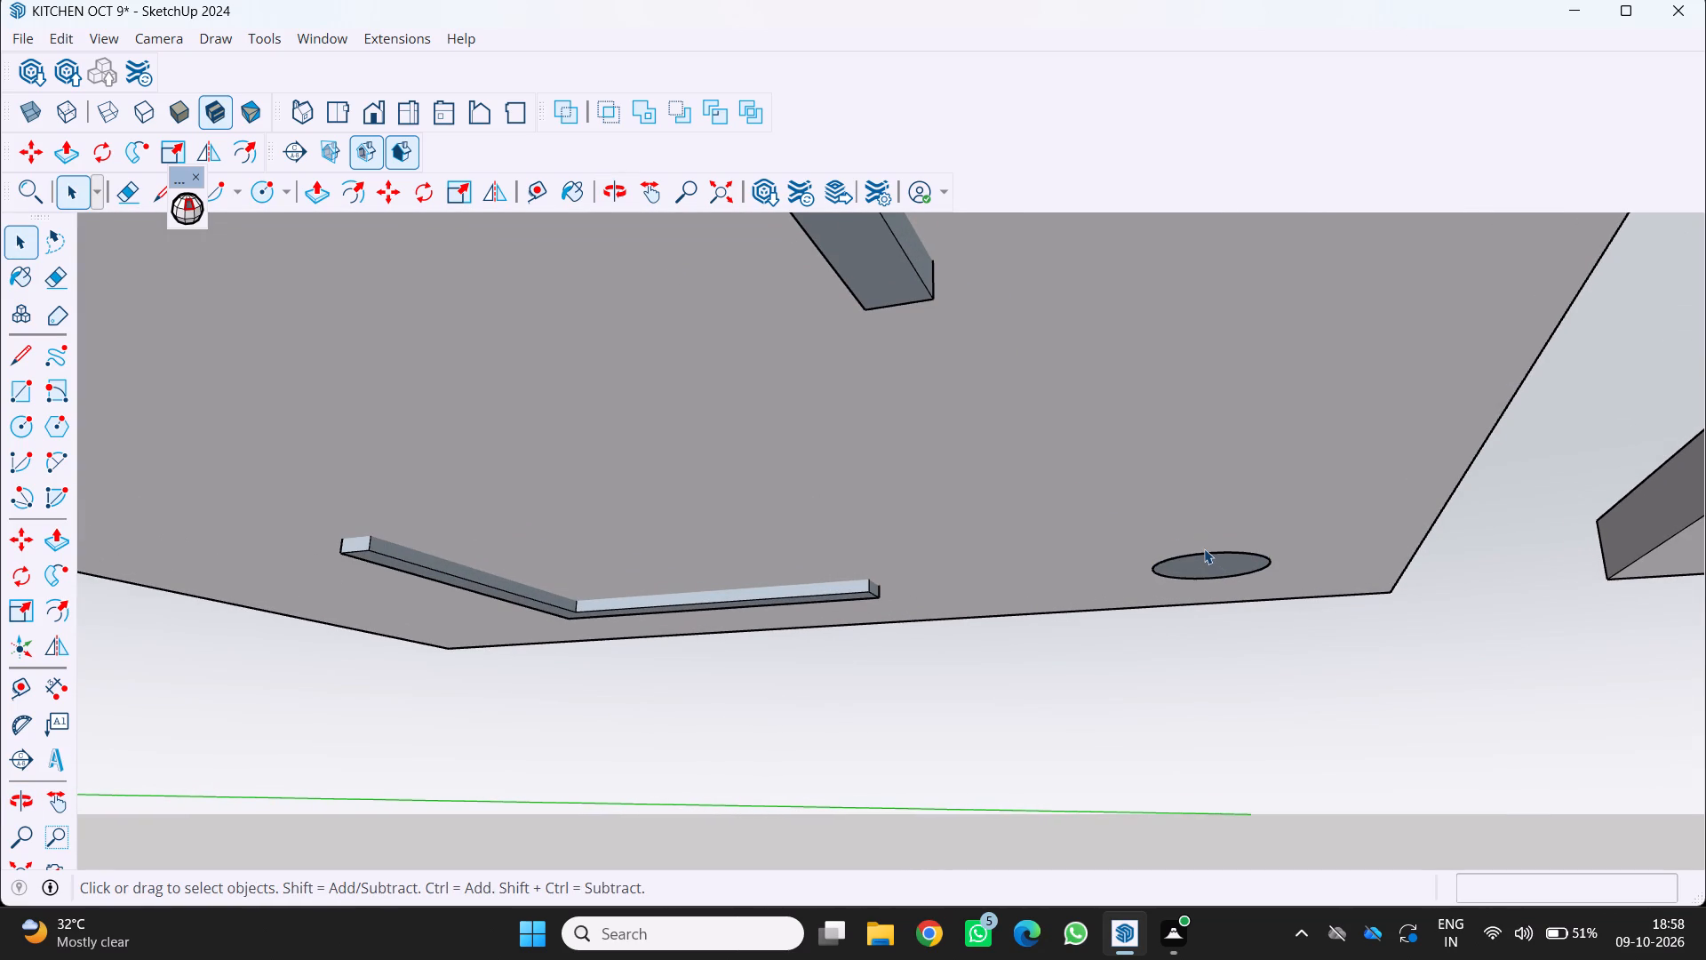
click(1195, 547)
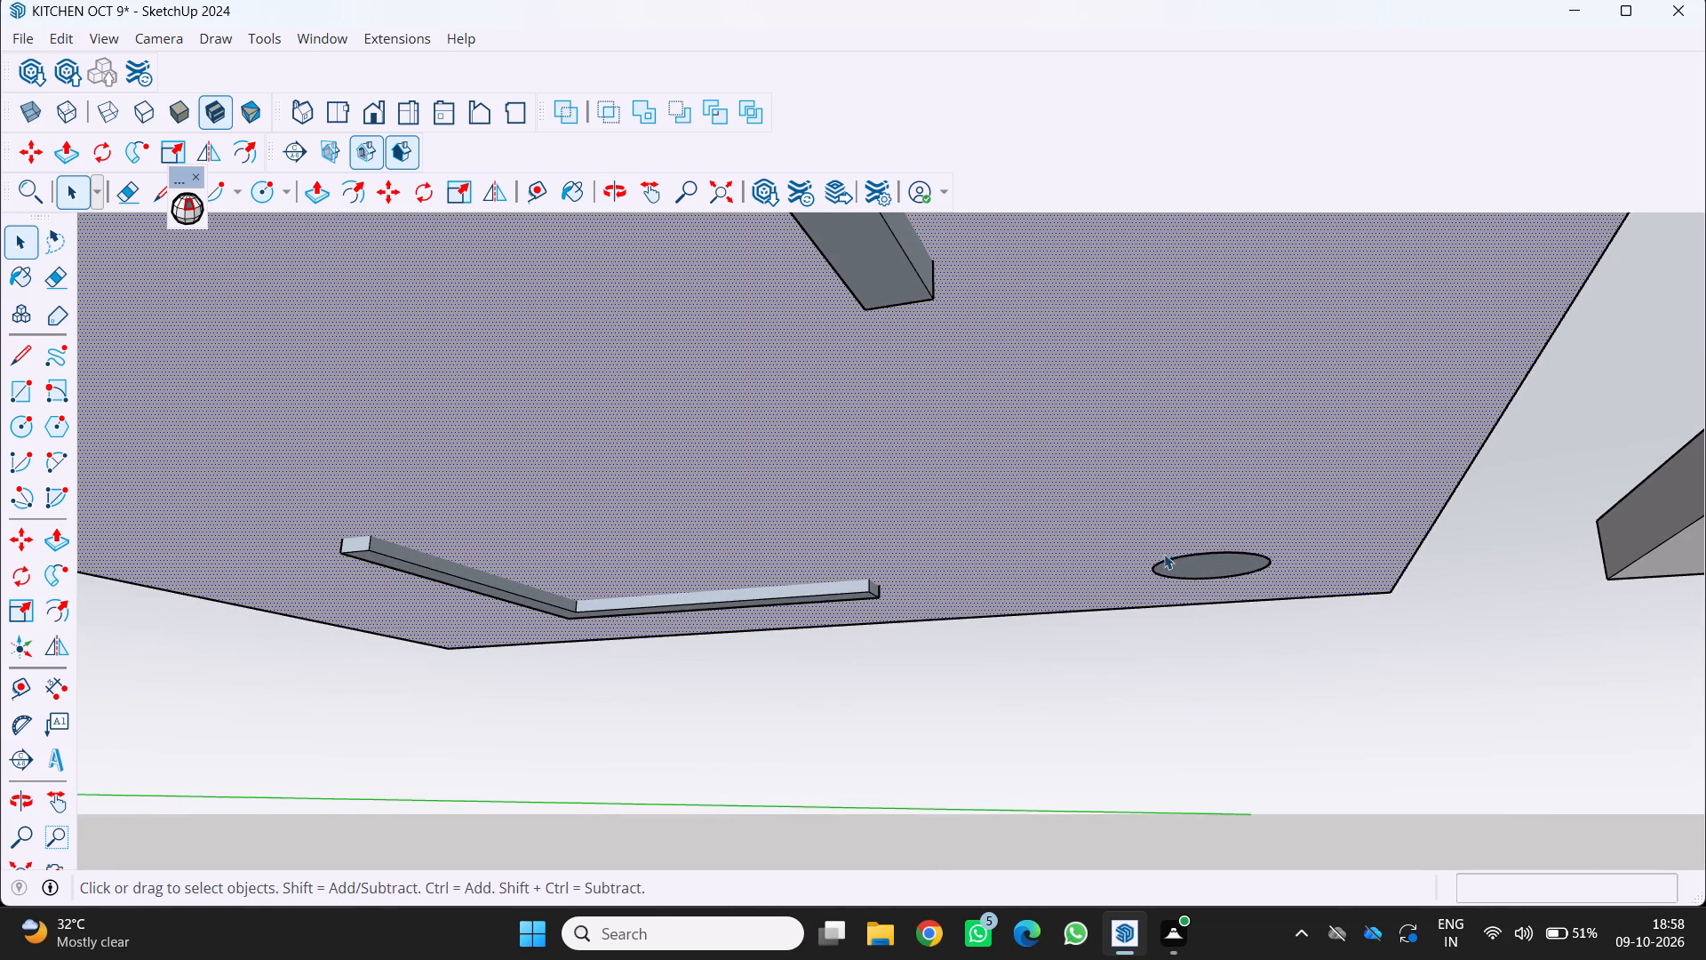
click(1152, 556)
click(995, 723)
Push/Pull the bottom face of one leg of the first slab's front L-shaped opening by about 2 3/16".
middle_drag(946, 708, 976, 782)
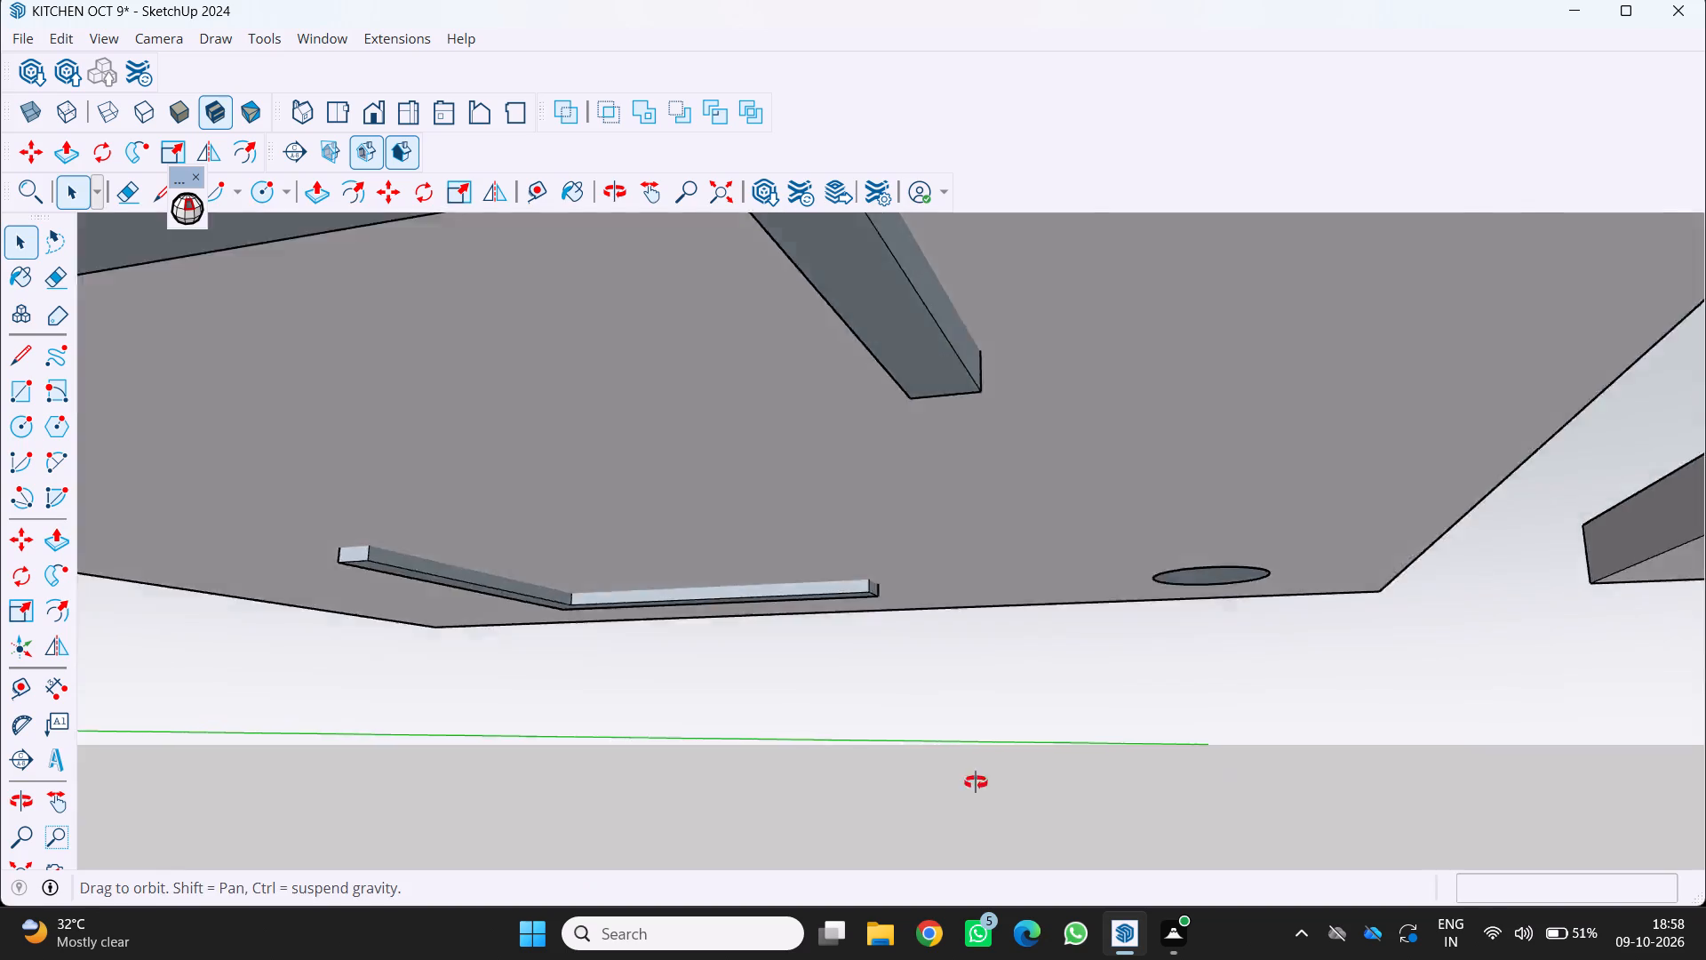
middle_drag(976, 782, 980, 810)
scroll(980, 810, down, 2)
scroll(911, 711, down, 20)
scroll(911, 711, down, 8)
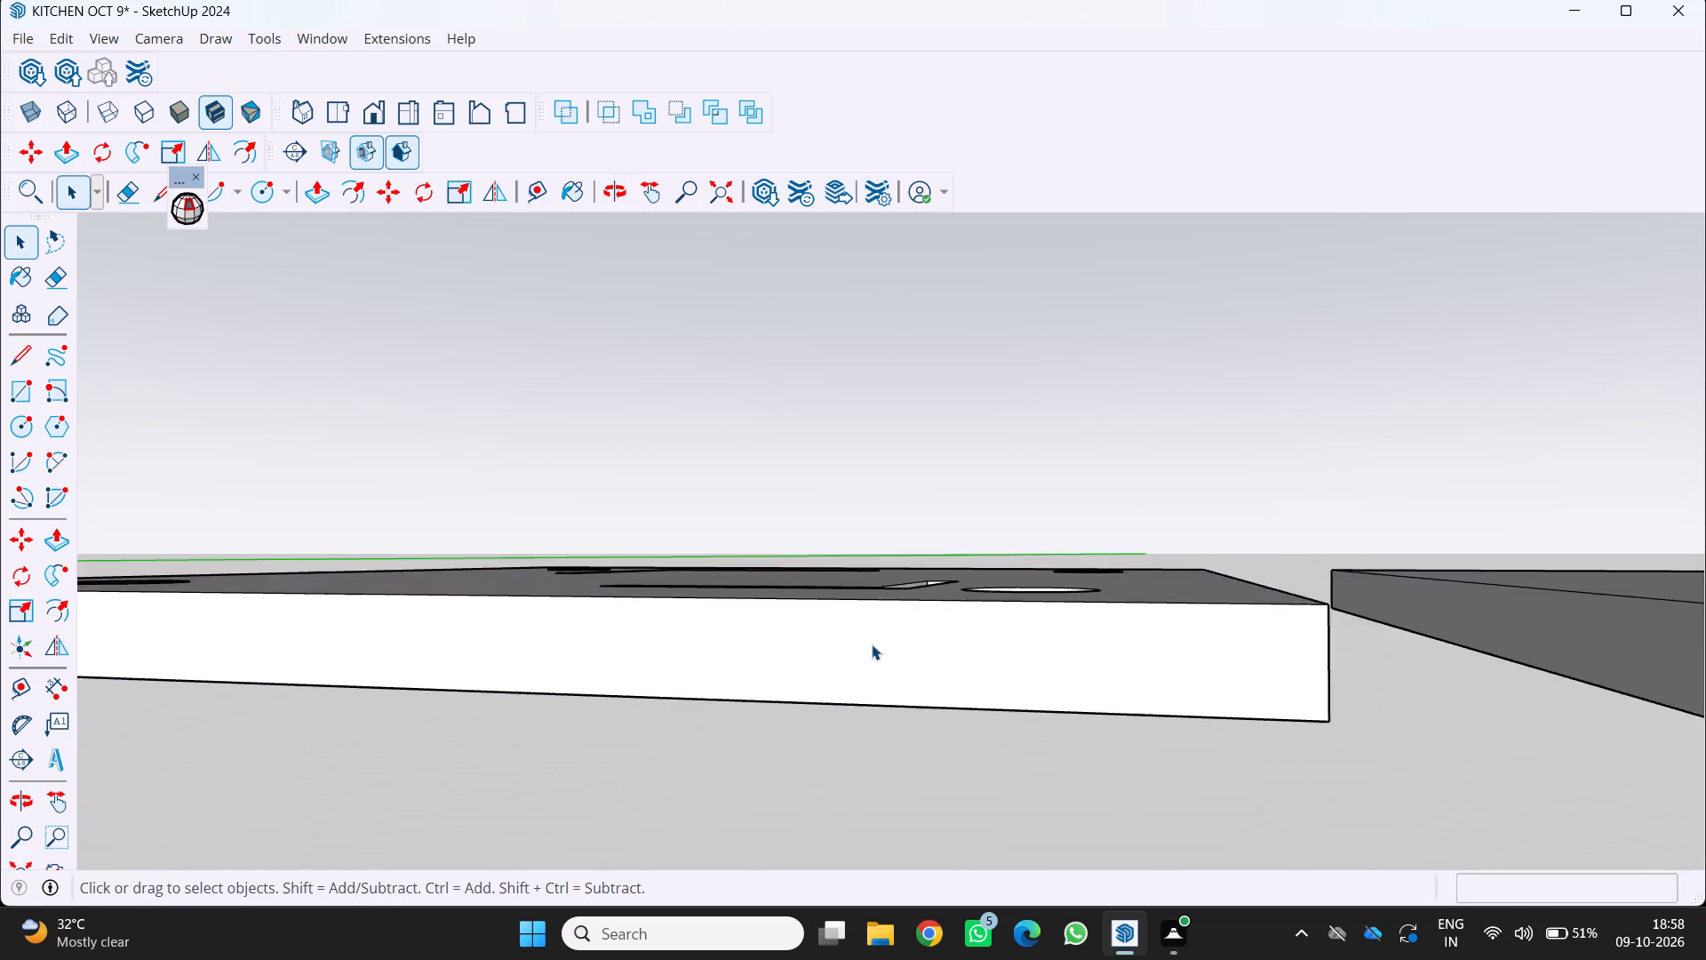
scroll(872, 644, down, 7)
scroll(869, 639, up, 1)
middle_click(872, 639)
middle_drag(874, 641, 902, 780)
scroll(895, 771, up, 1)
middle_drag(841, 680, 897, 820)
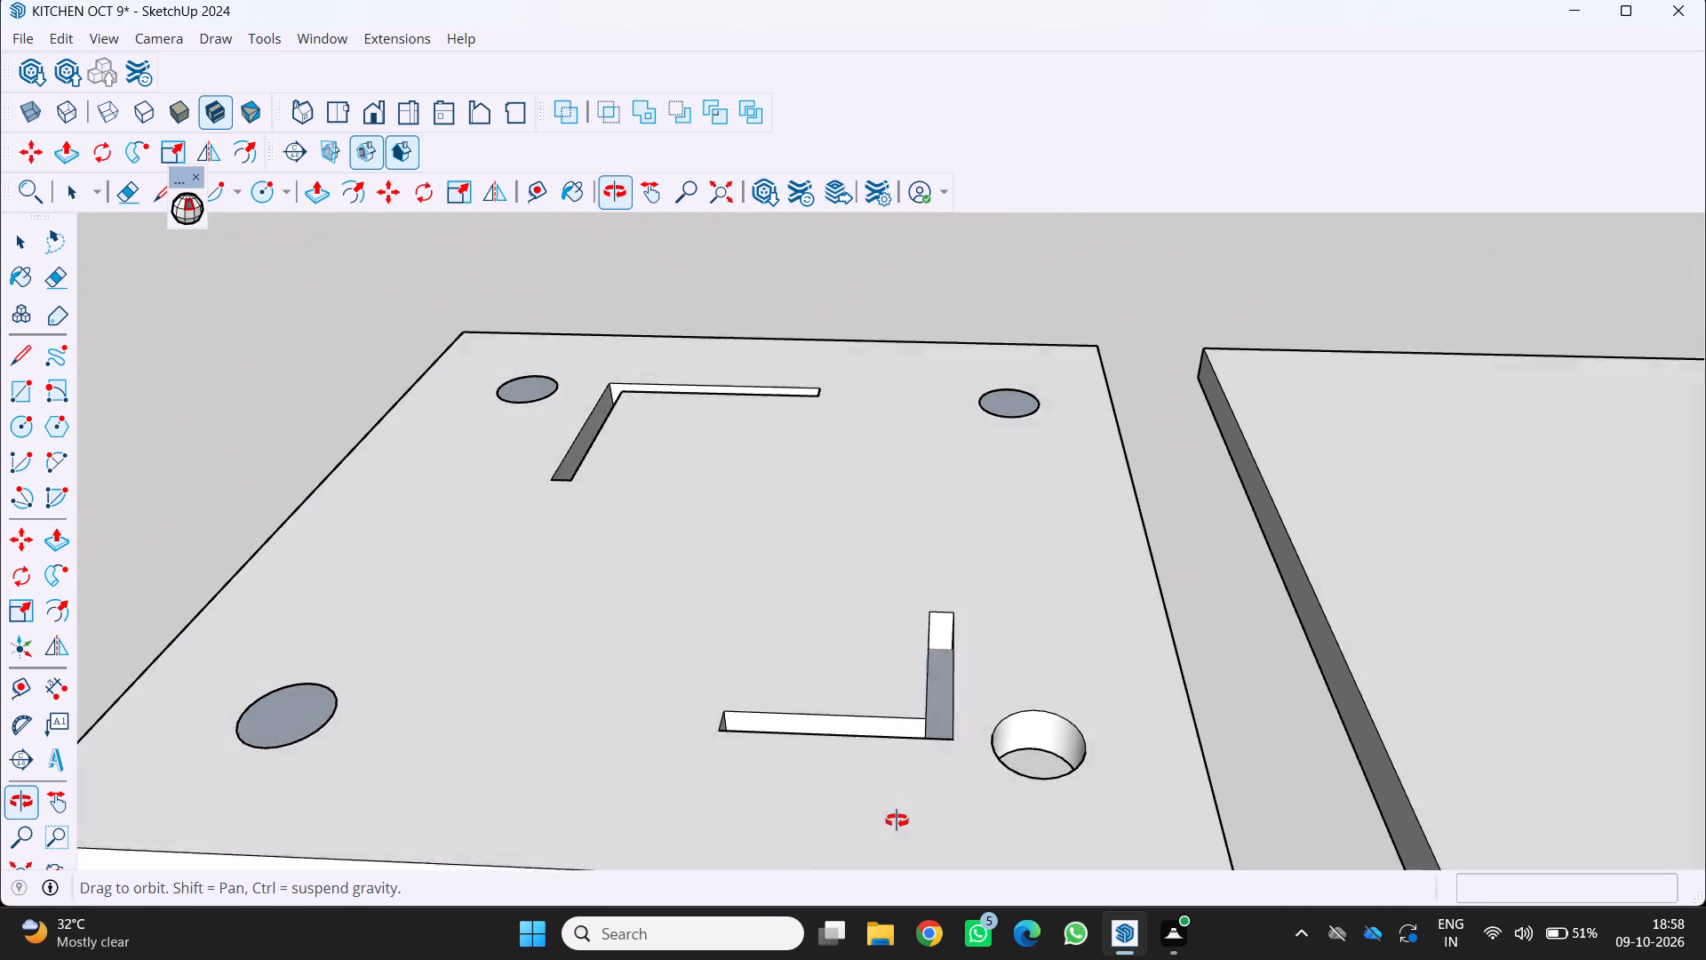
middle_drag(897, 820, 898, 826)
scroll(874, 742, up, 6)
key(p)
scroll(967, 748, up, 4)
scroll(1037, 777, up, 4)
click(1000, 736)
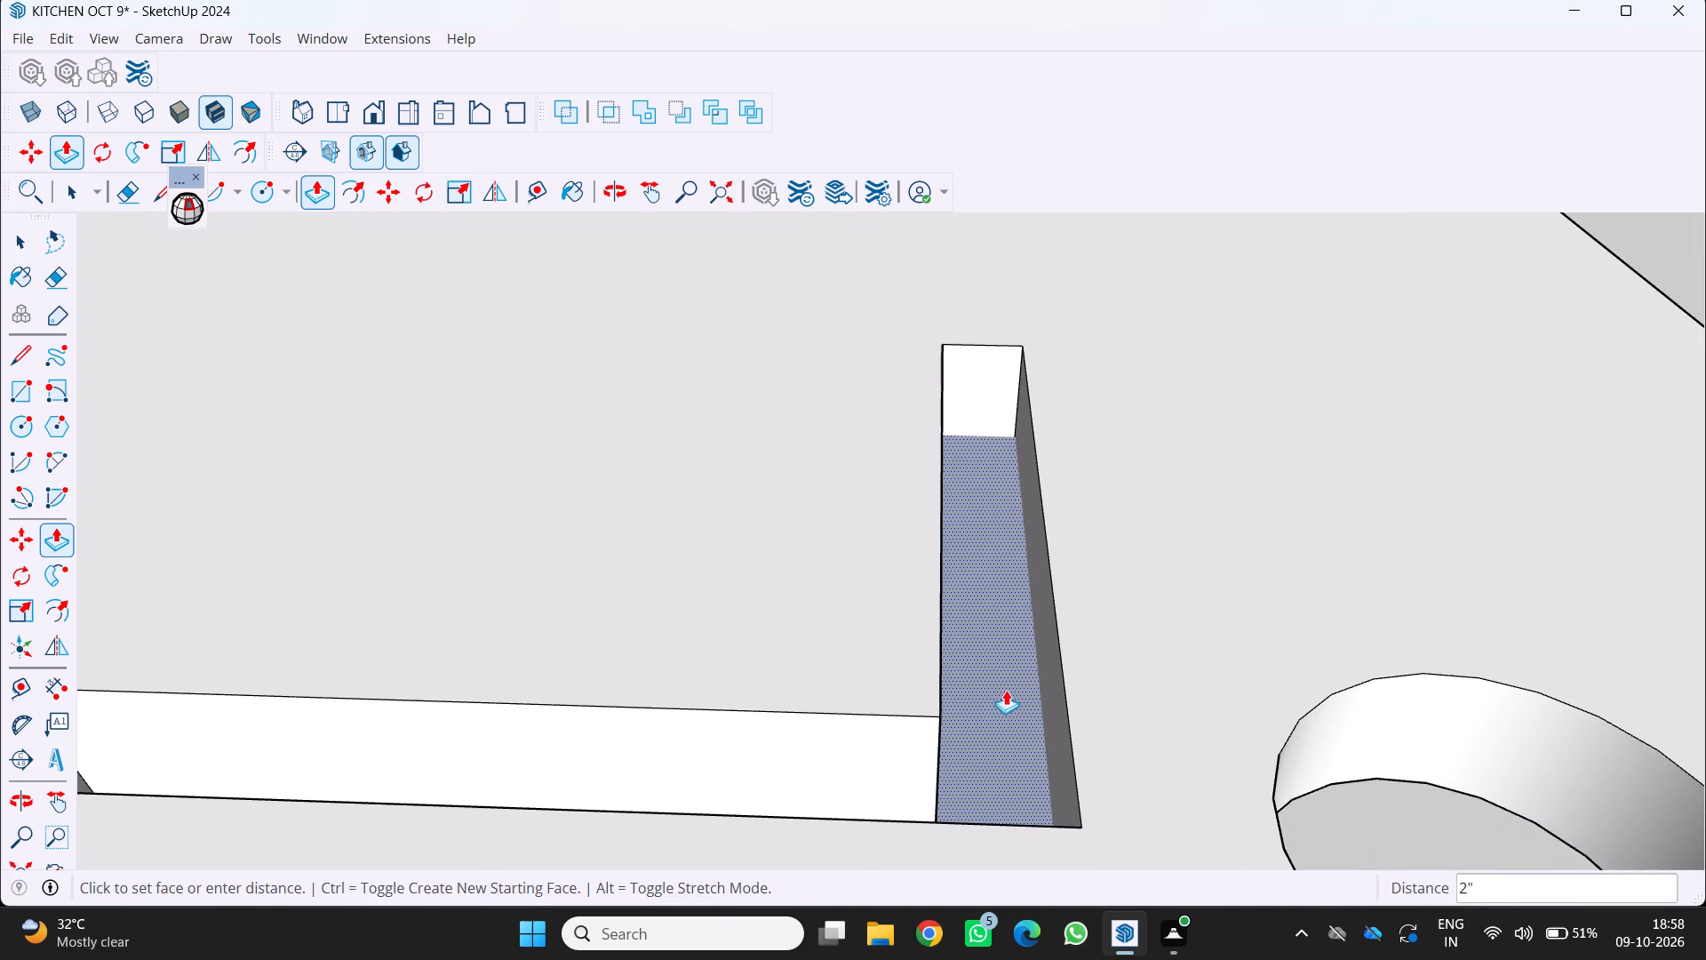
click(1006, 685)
Erase the longer leg of the L-shaped block protruding beneath the first slab's front L-shaped opening.
scroll(1006, 685, down, 2)
middle_drag(979, 668, 925, 367)
scroll(925, 369, down, 6)
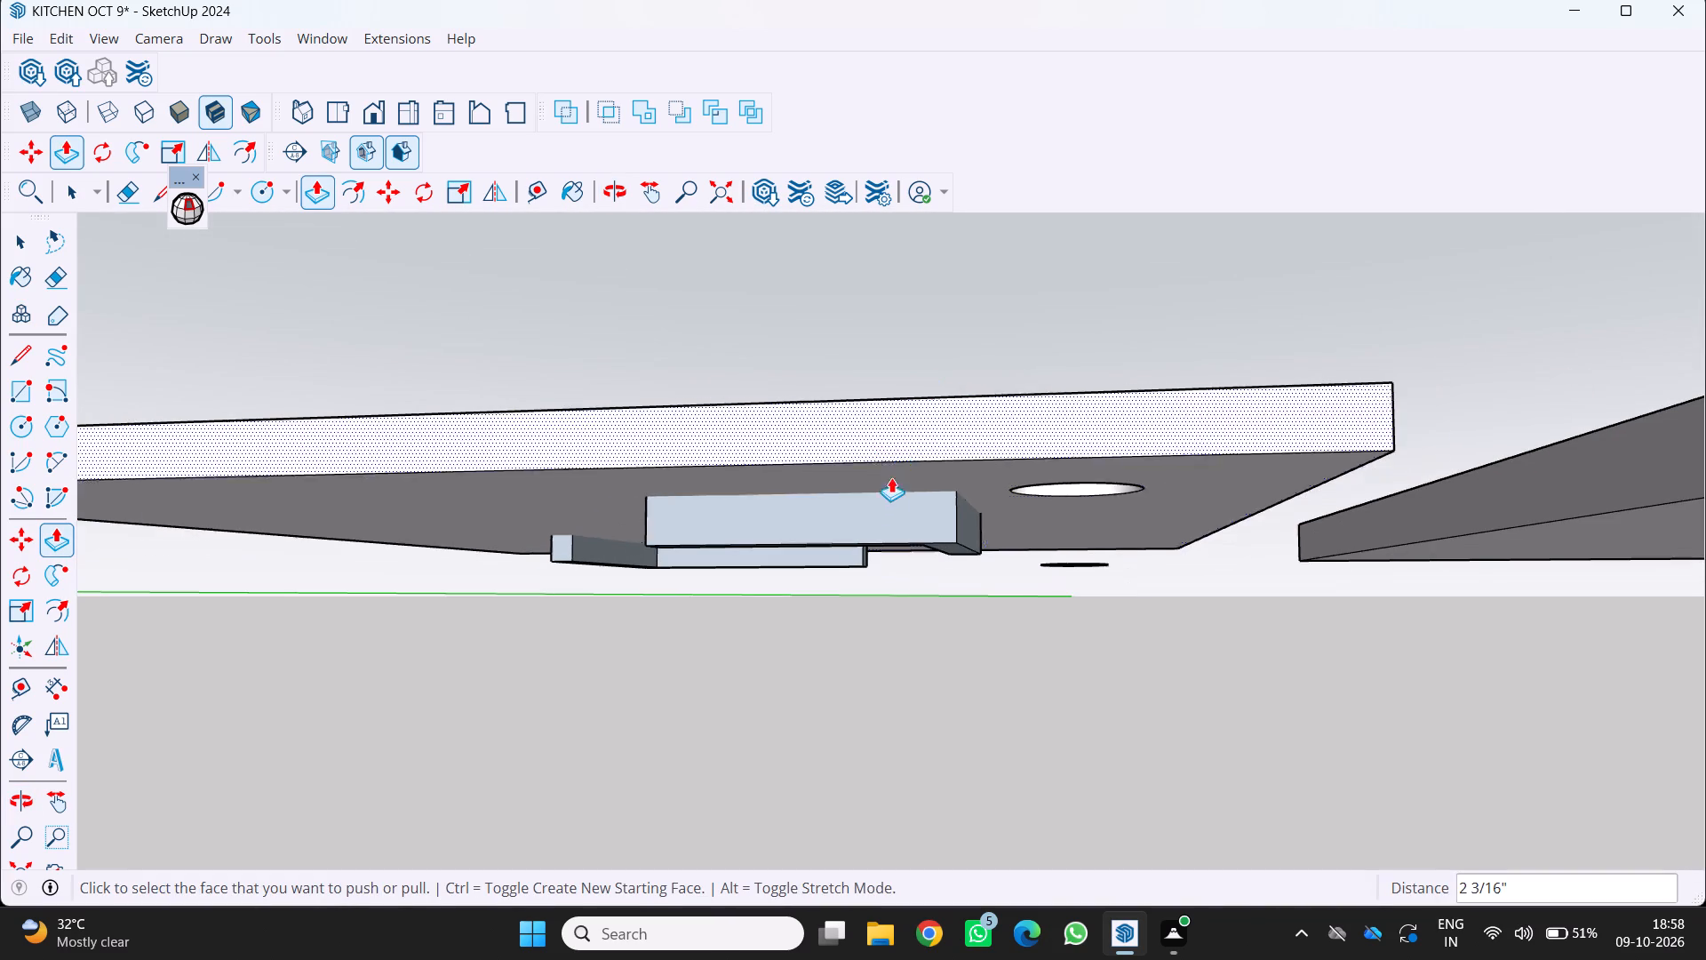
middle_drag(874, 524, 880, 425)
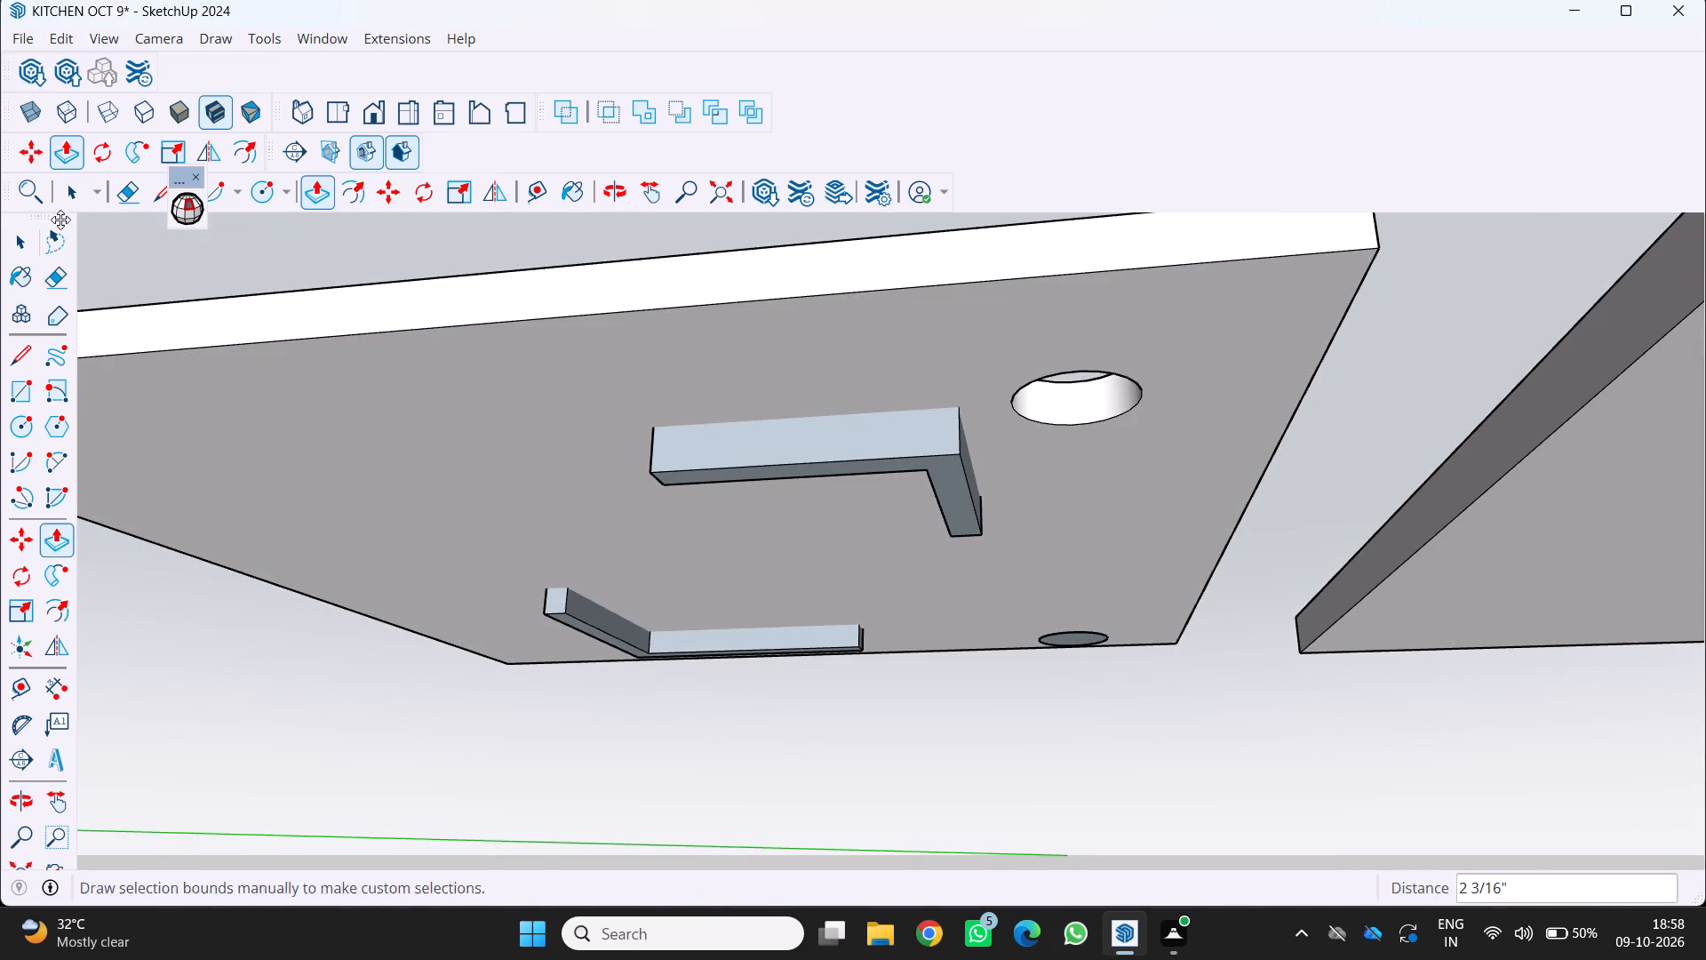
click(131, 188)
click(712, 452)
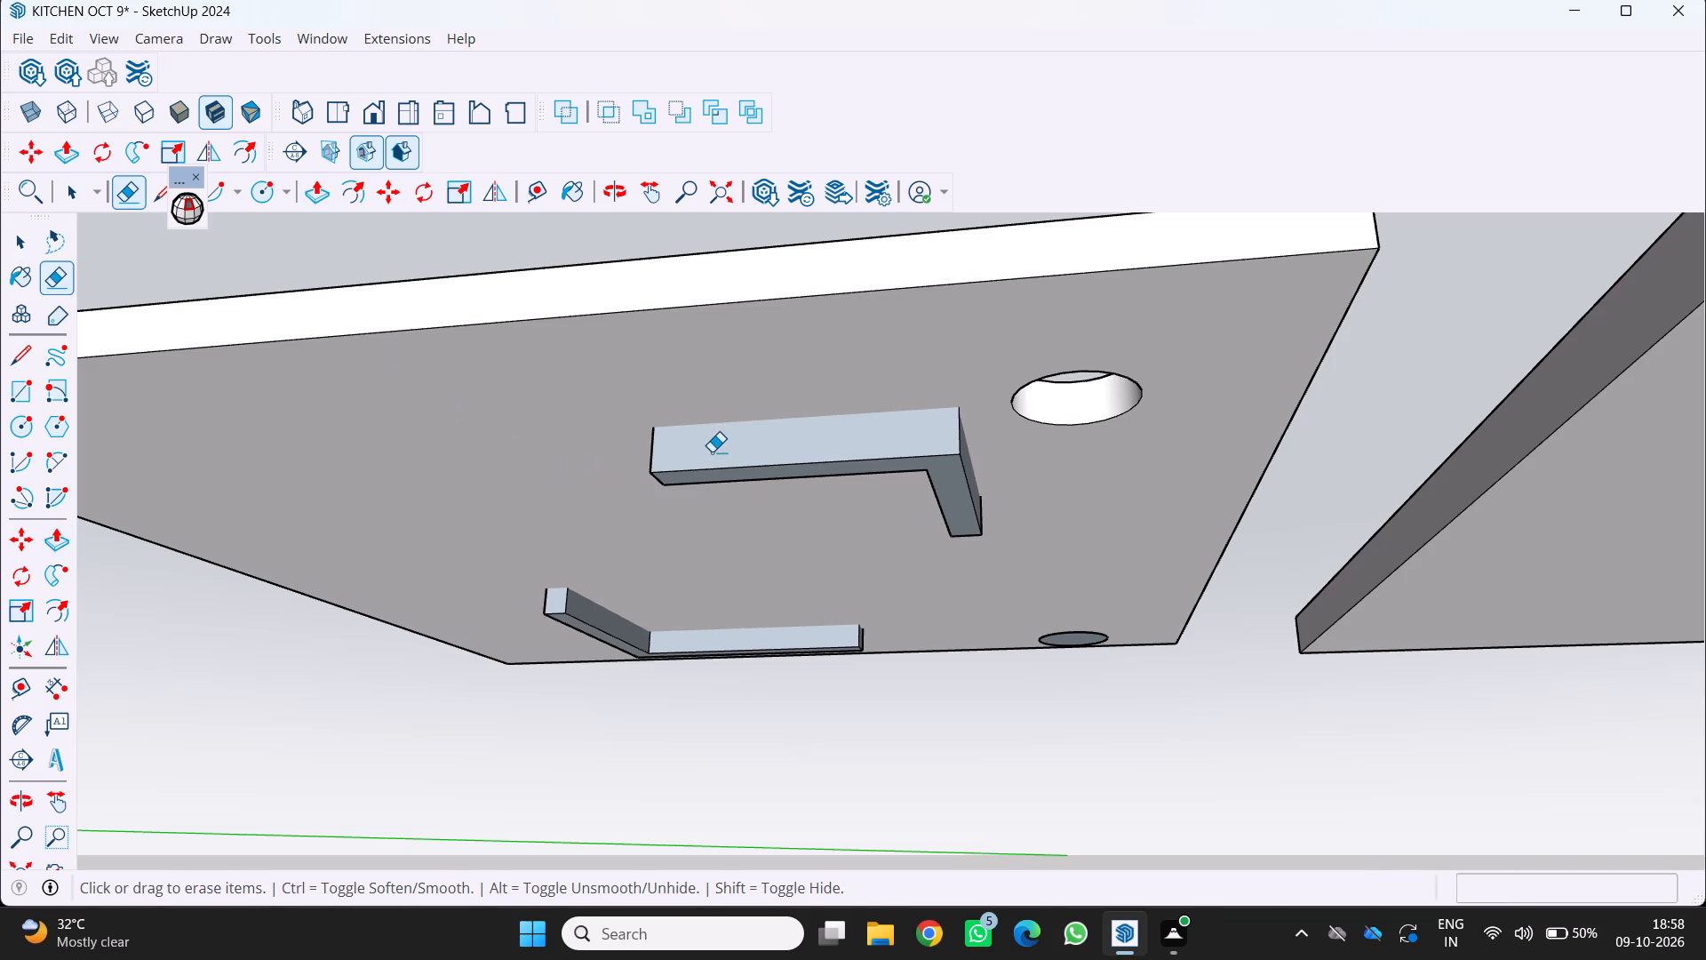
click(731, 477)
click(713, 465)
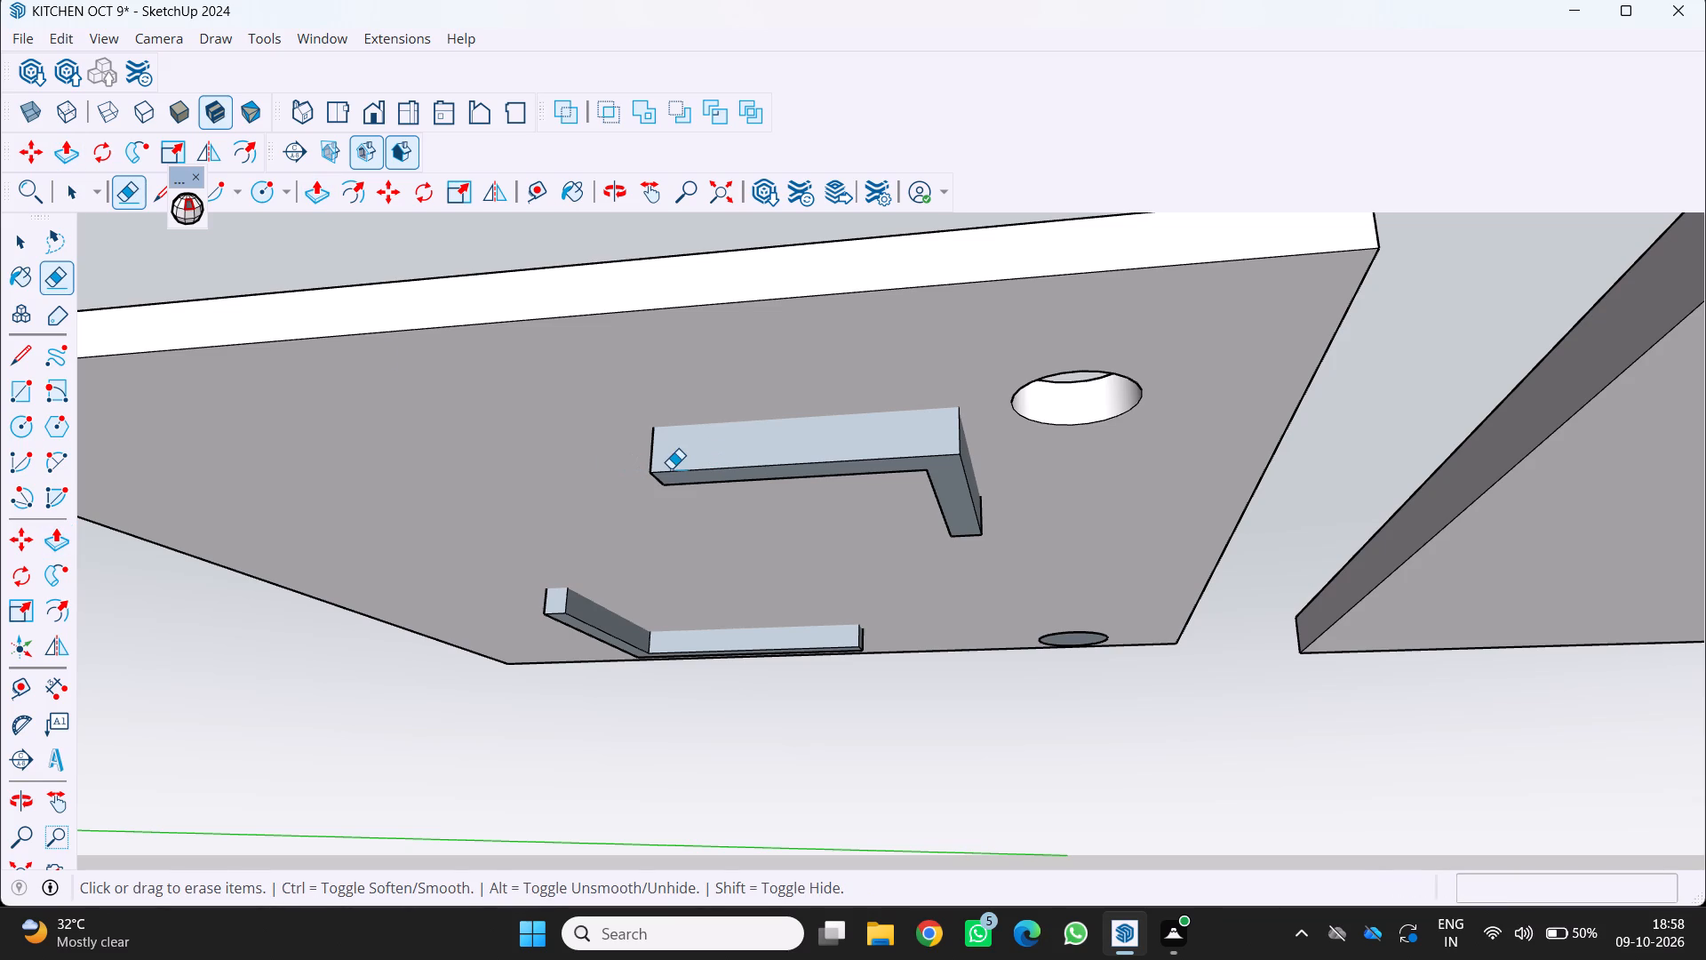
click(670, 468)
triple_click(678, 477)
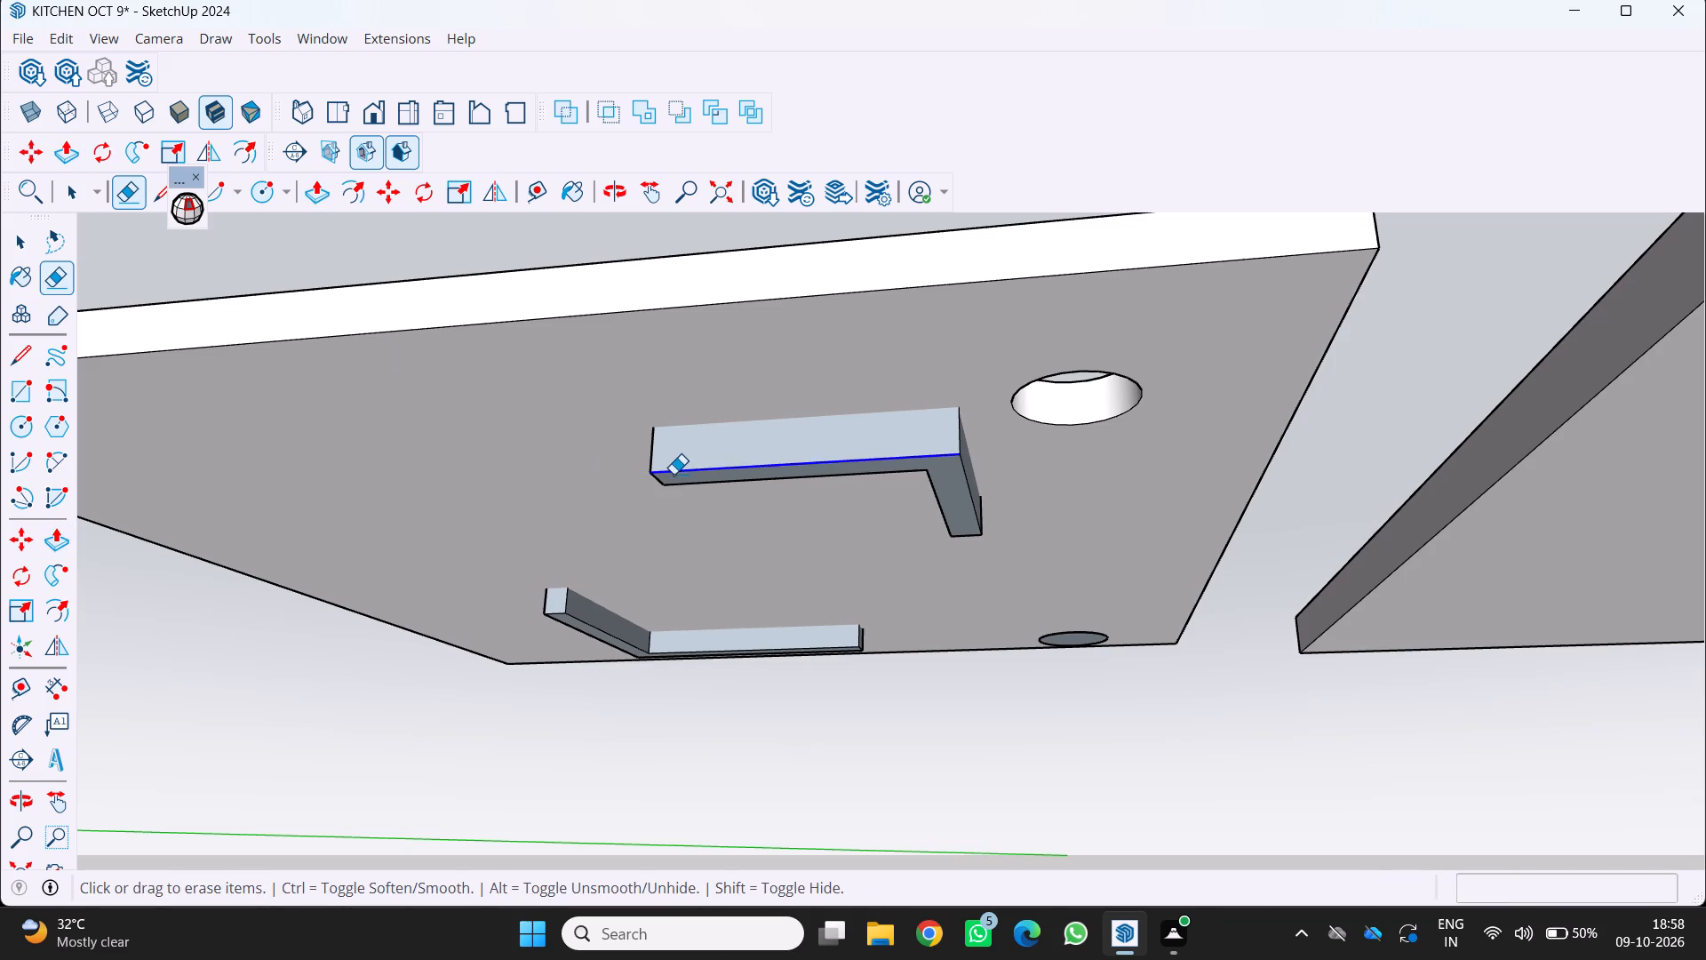
click(656, 452)
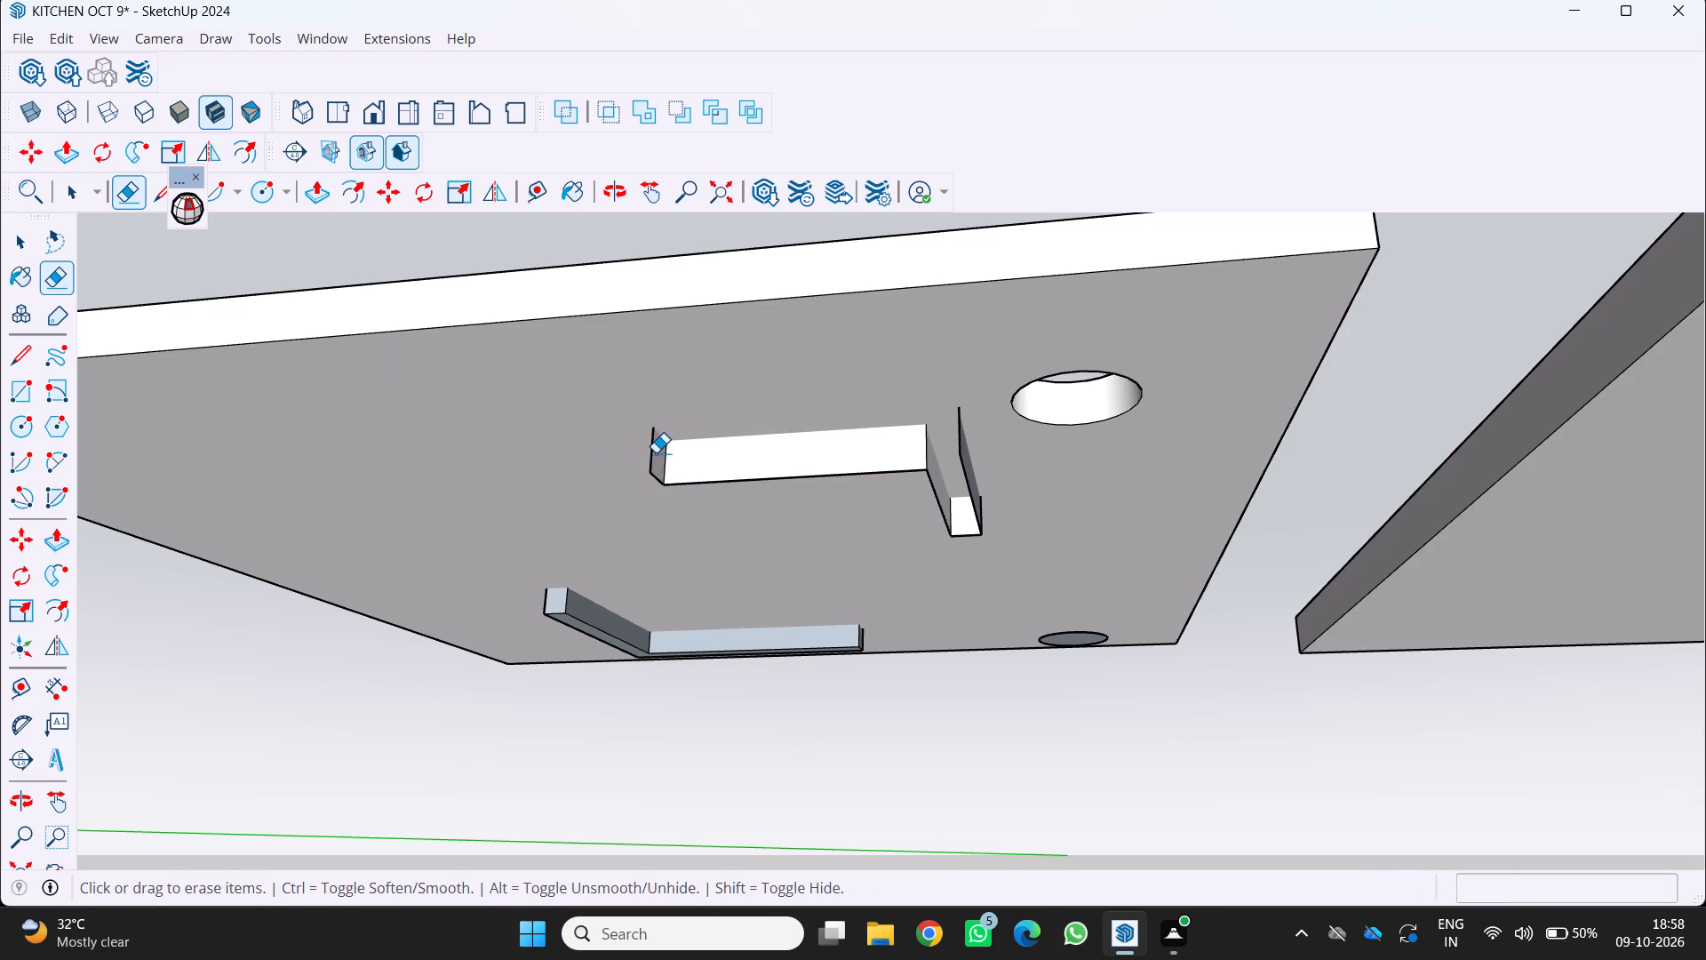
click(657, 453)
click(661, 469)
click(651, 468)
click(729, 487)
click(718, 481)
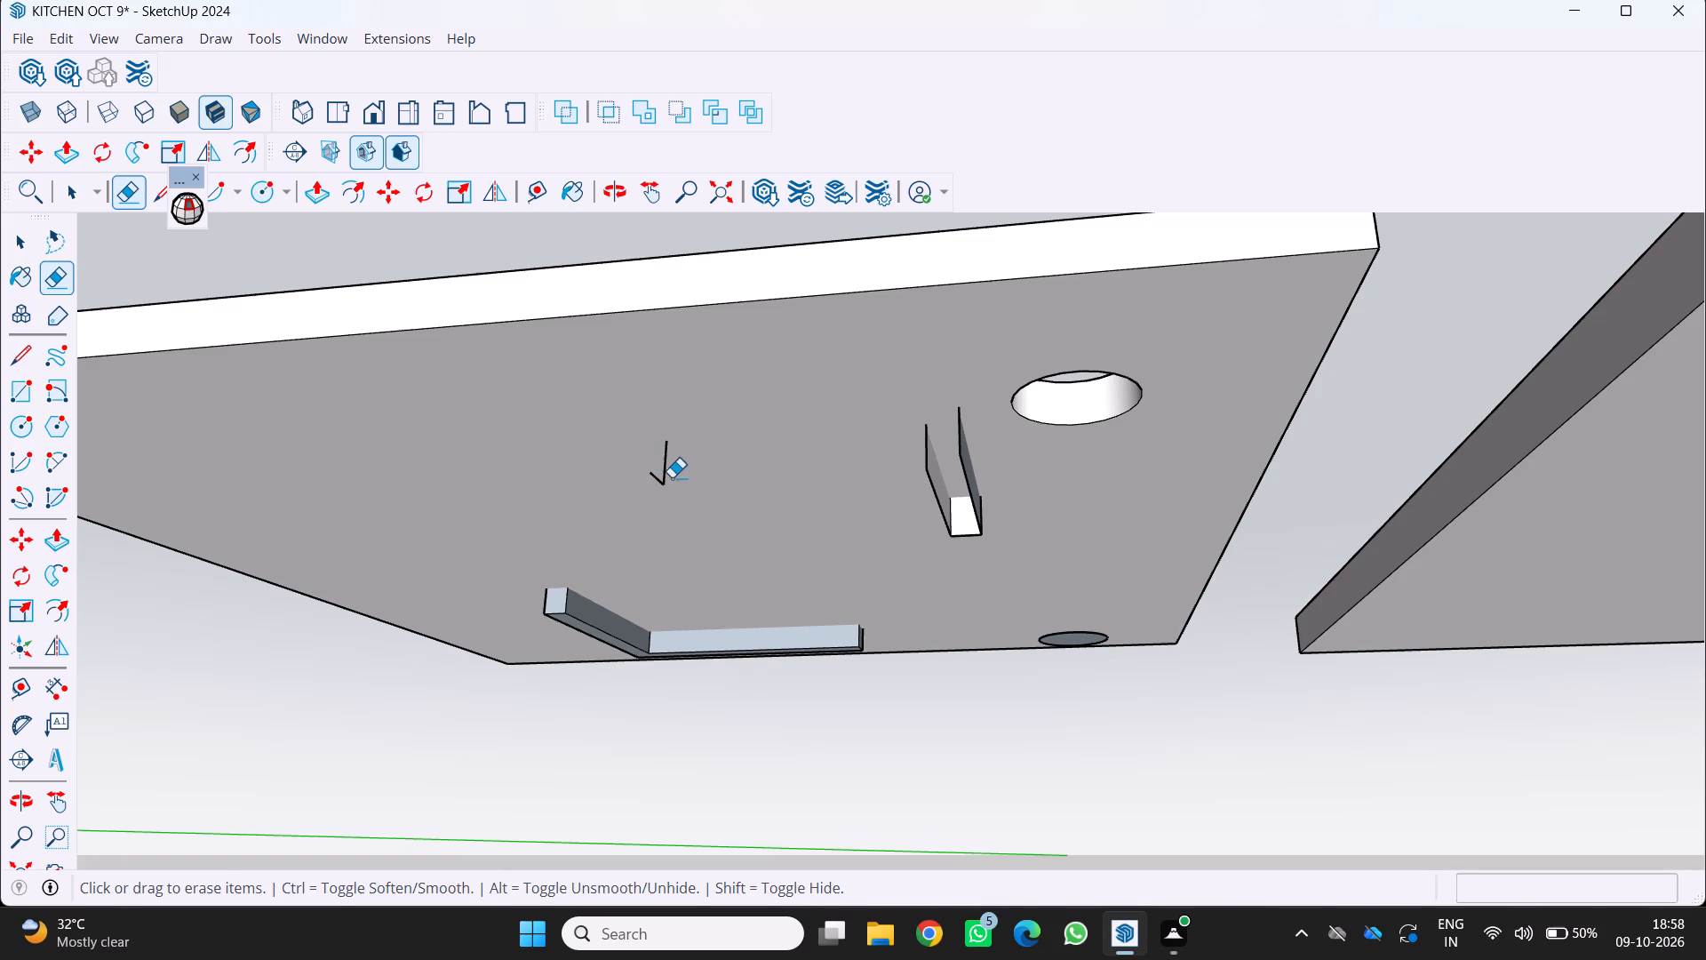
drag(654, 476, 671, 481)
Erase the remaining short leg's walls, end face and stray edges beneath the first slab's front L-shaped opening.
middle_drag(968, 496, 949, 563)
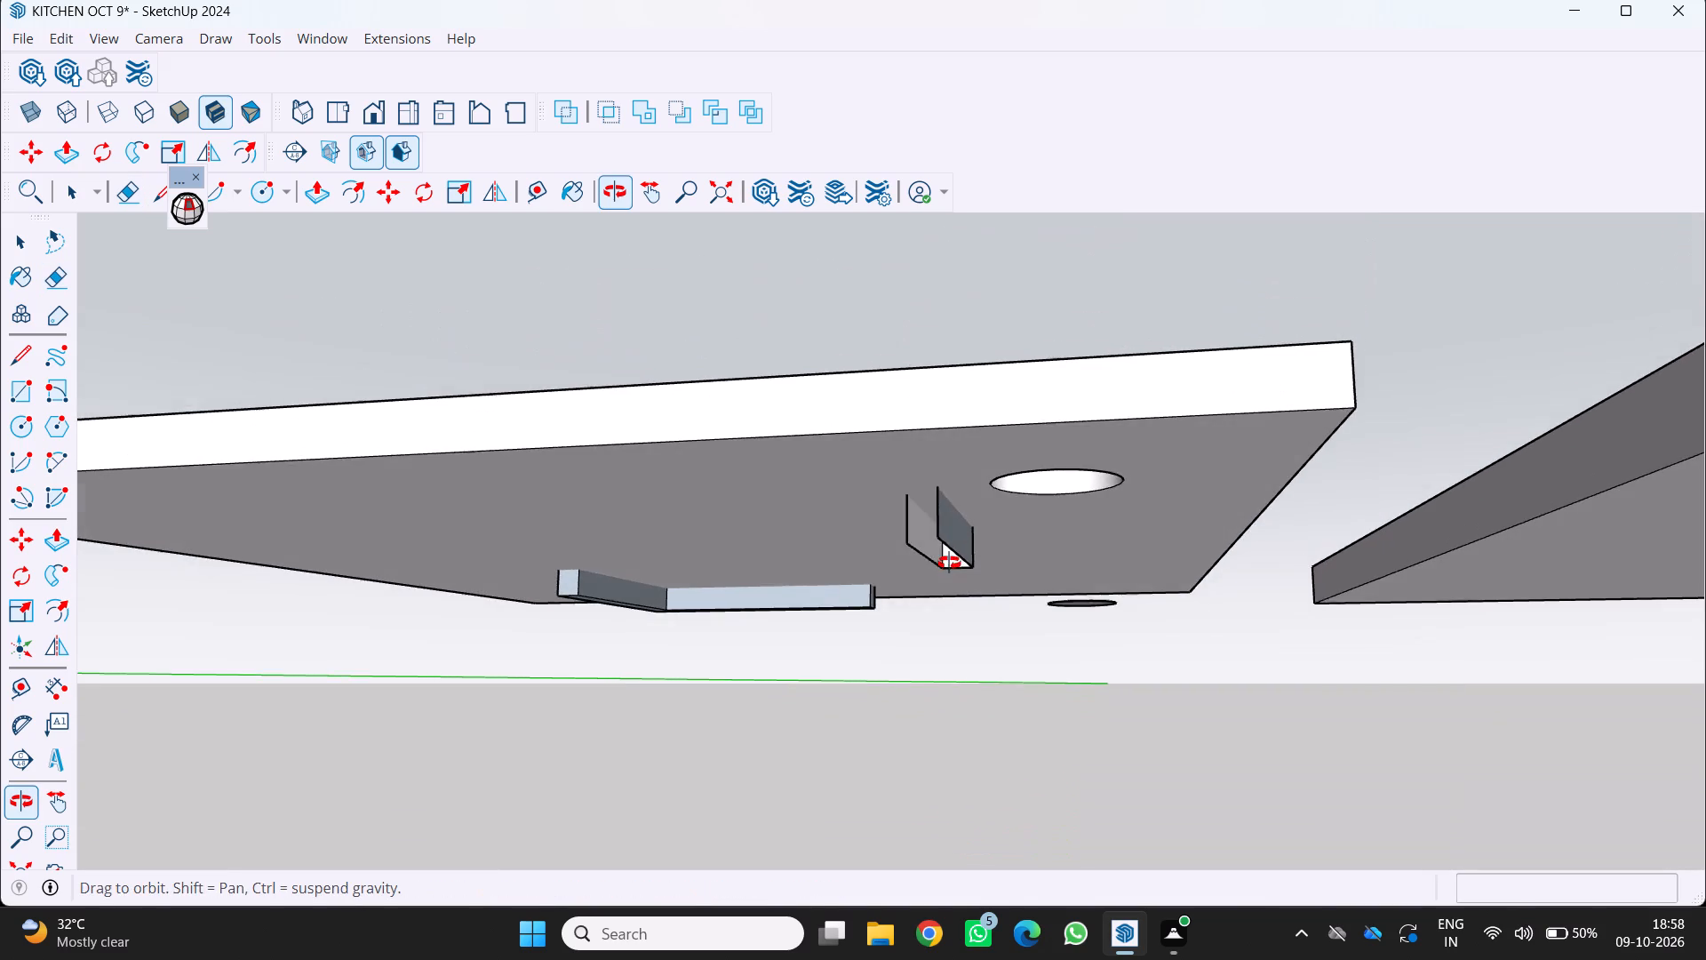
middle_drag(949, 563, 948, 564)
click(934, 538)
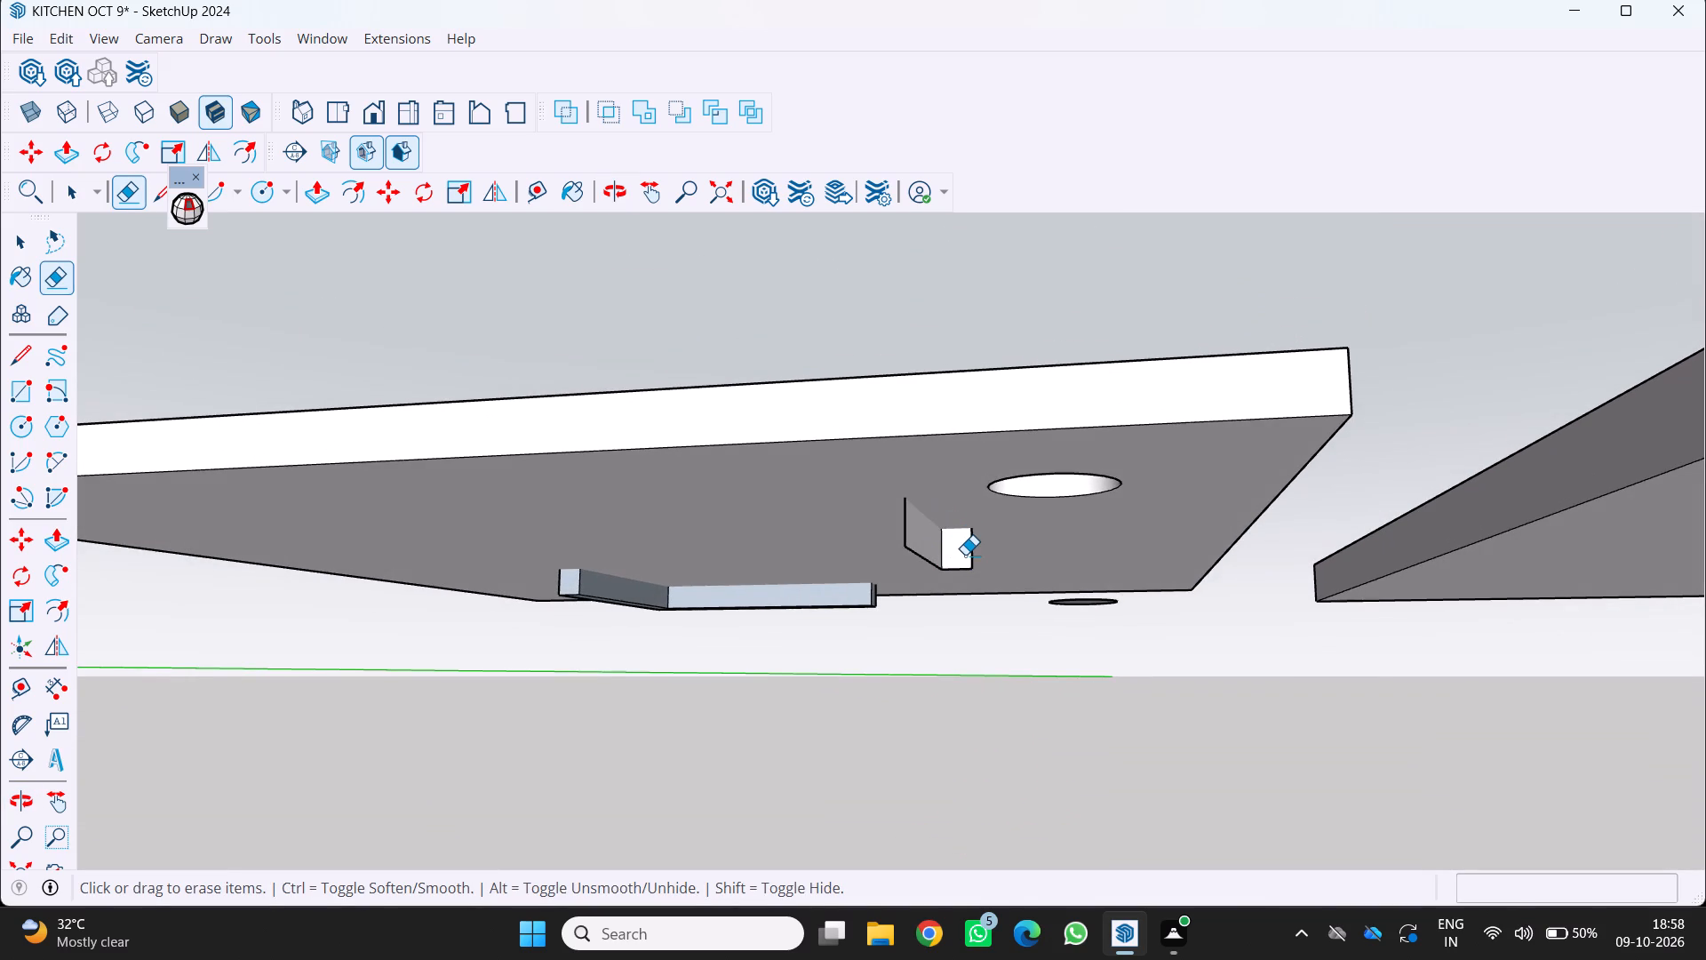
click(965, 555)
click(907, 537)
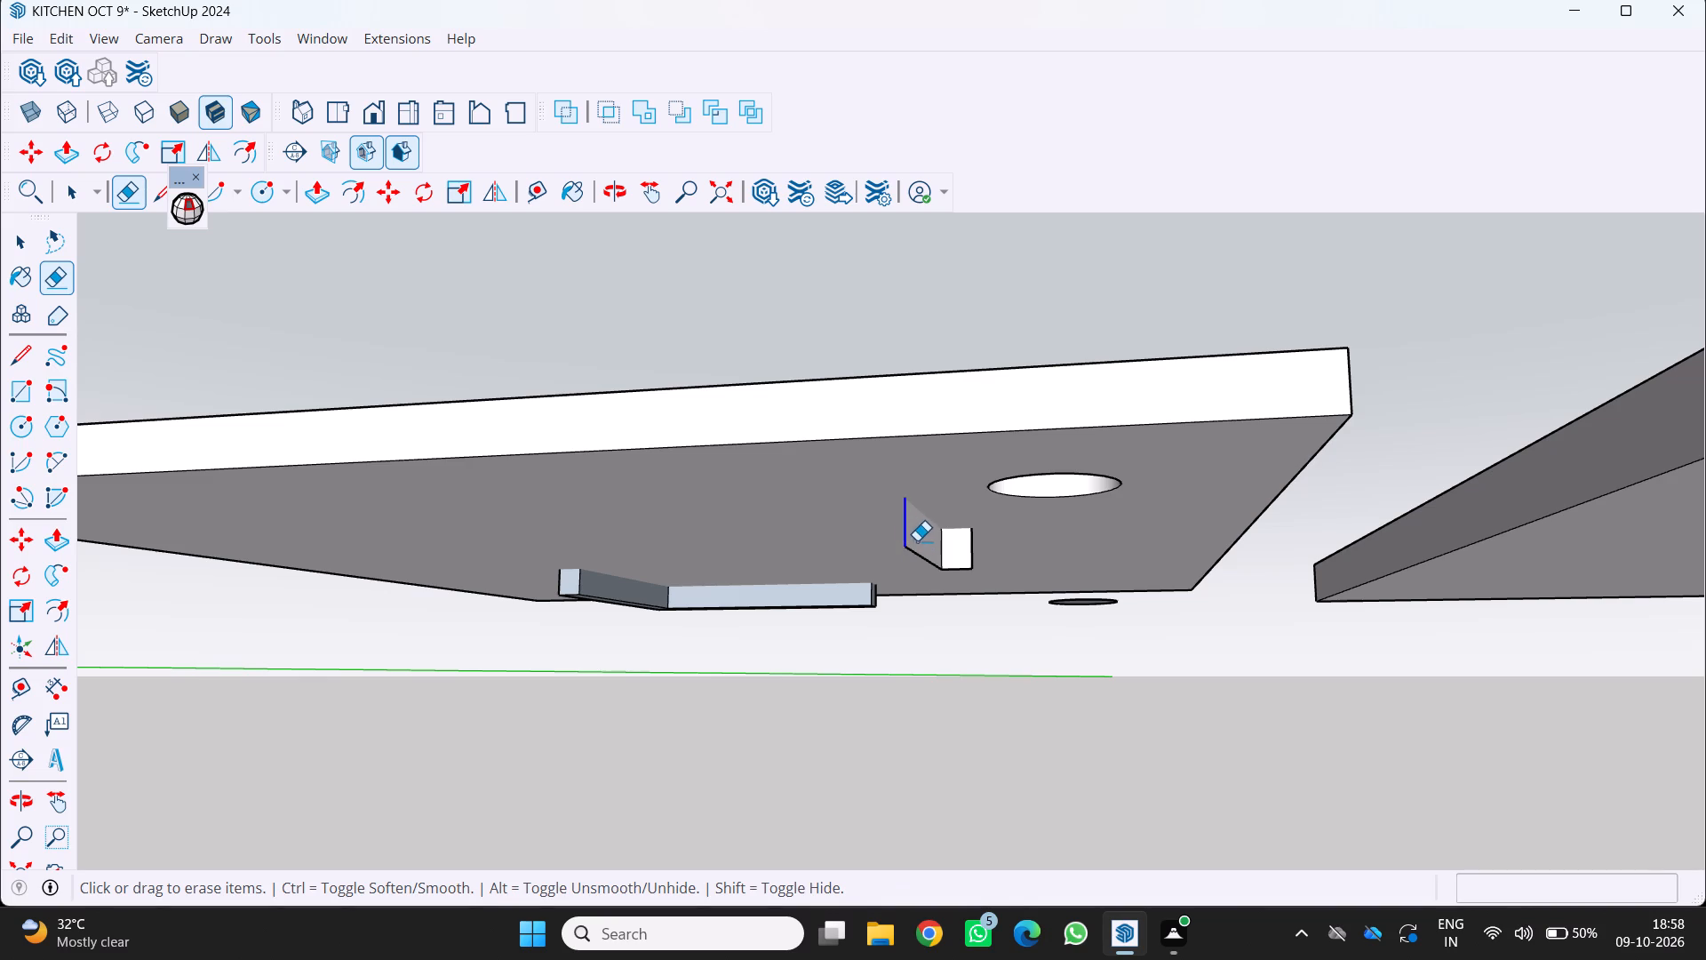
click(920, 555)
scroll(1014, 588, up, 3)
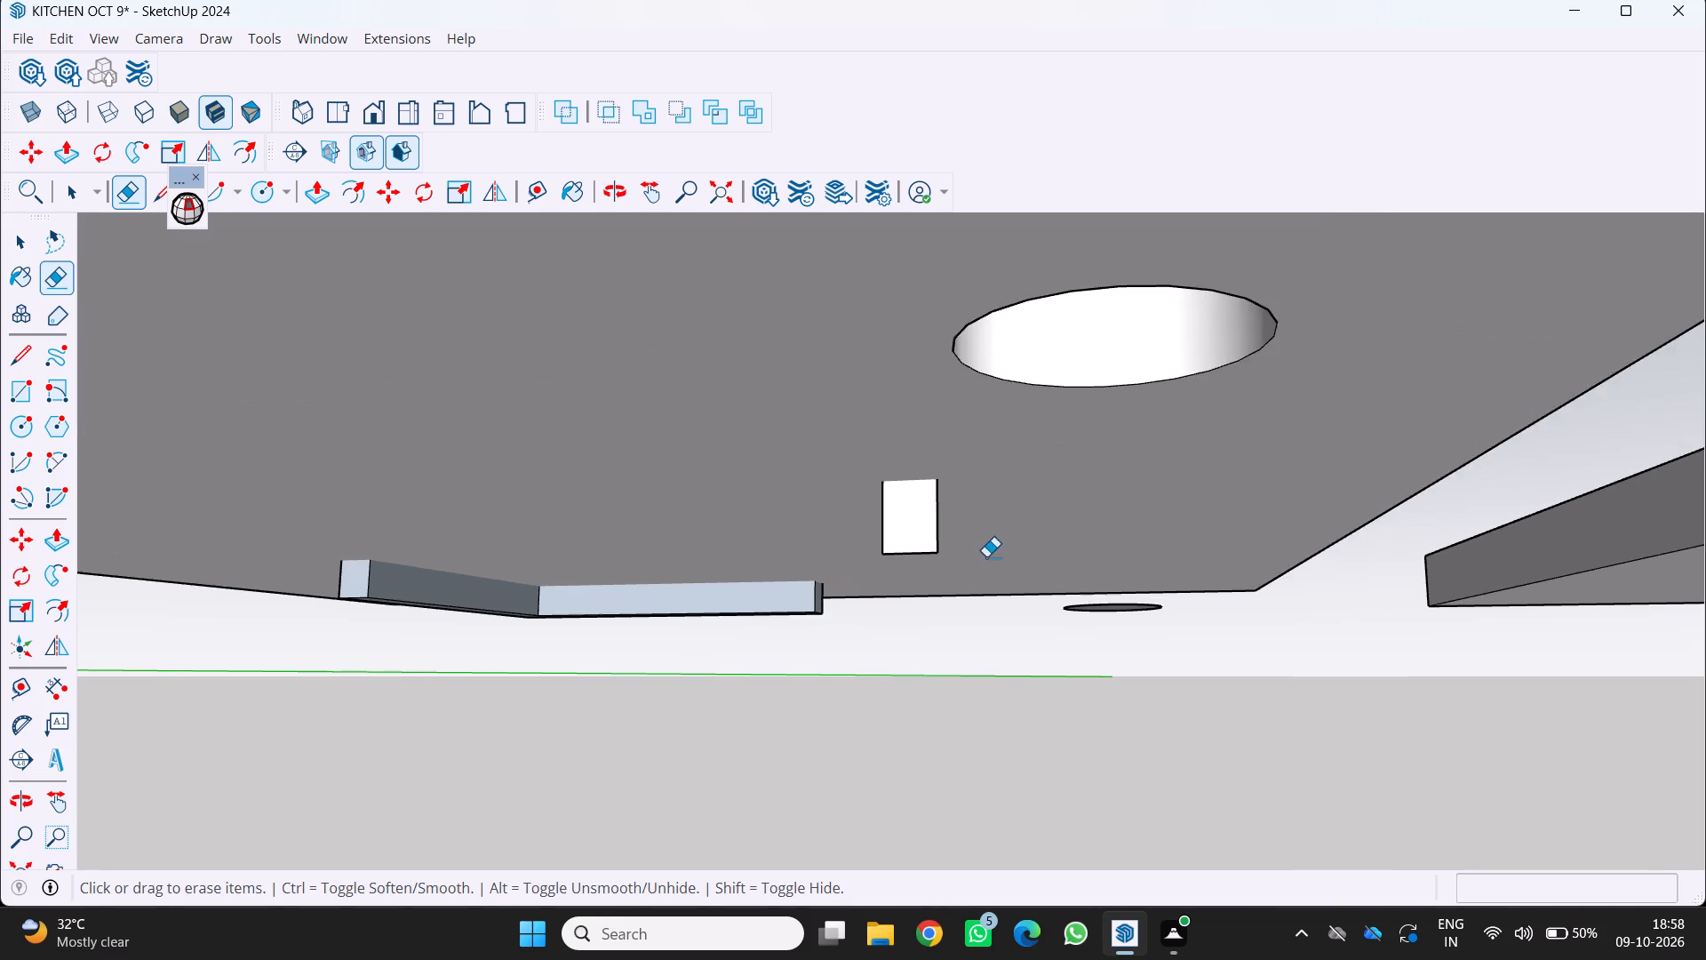
scroll(986, 556, up, 2)
middle_click(981, 555)
middle_drag(982, 555, 928, 497)
scroll(790, 510, down, 4)
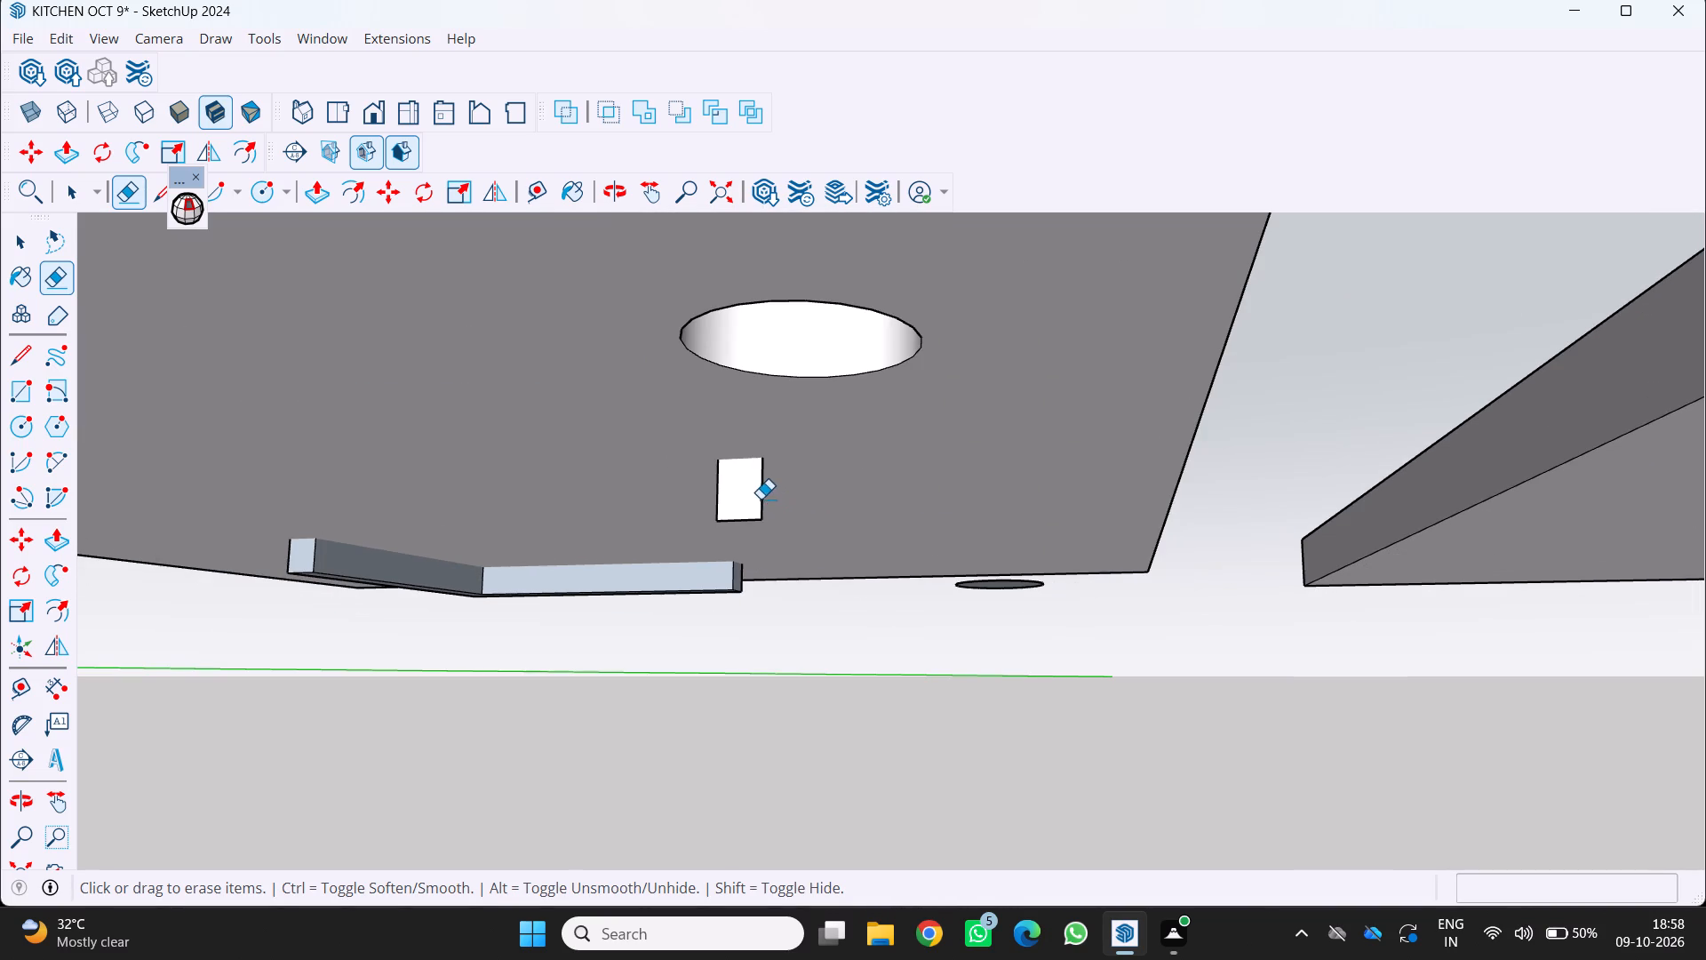
click(760, 497)
scroll(769, 532, up, 2)
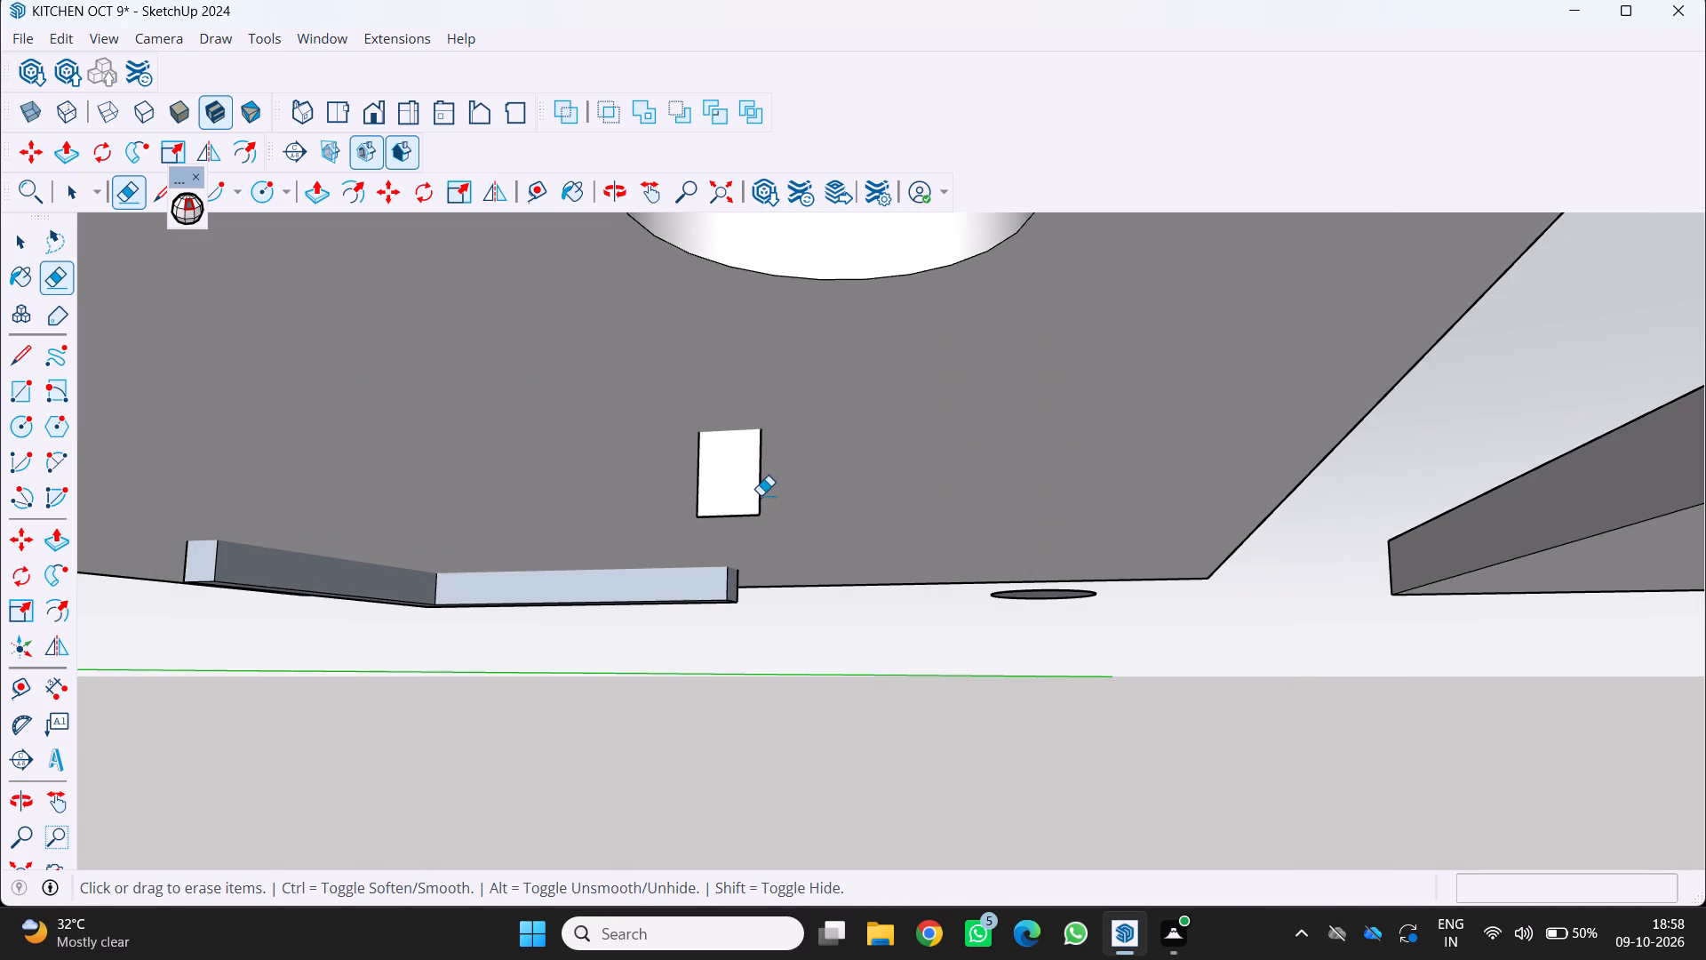
click(761, 495)
drag(746, 512, 751, 525)
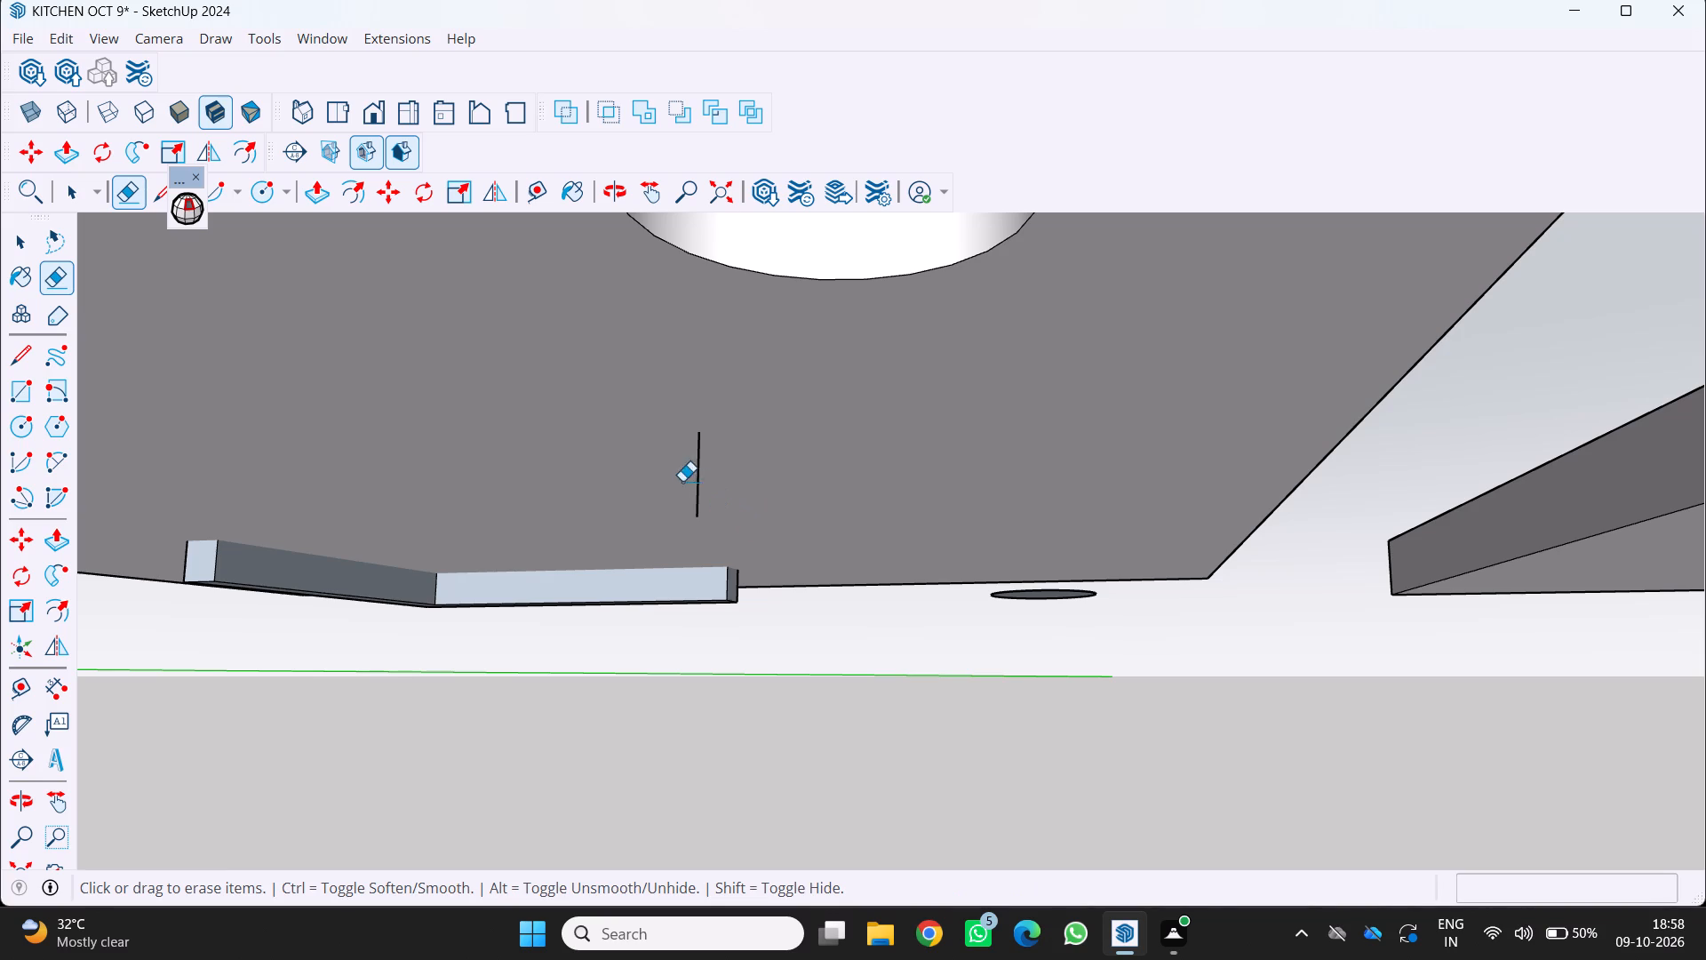
click(692, 486)
click(700, 500)
Erase the leftover disc beneath the first slab's back hole on the second slab's side.
scroll(699, 500, down, 4)
middle_click(794, 539)
middle_click(794, 541)
middle_drag(793, 541, 658, 436)
scroll(659, 466, down, 2)
scroll(757, 577, down, 1)
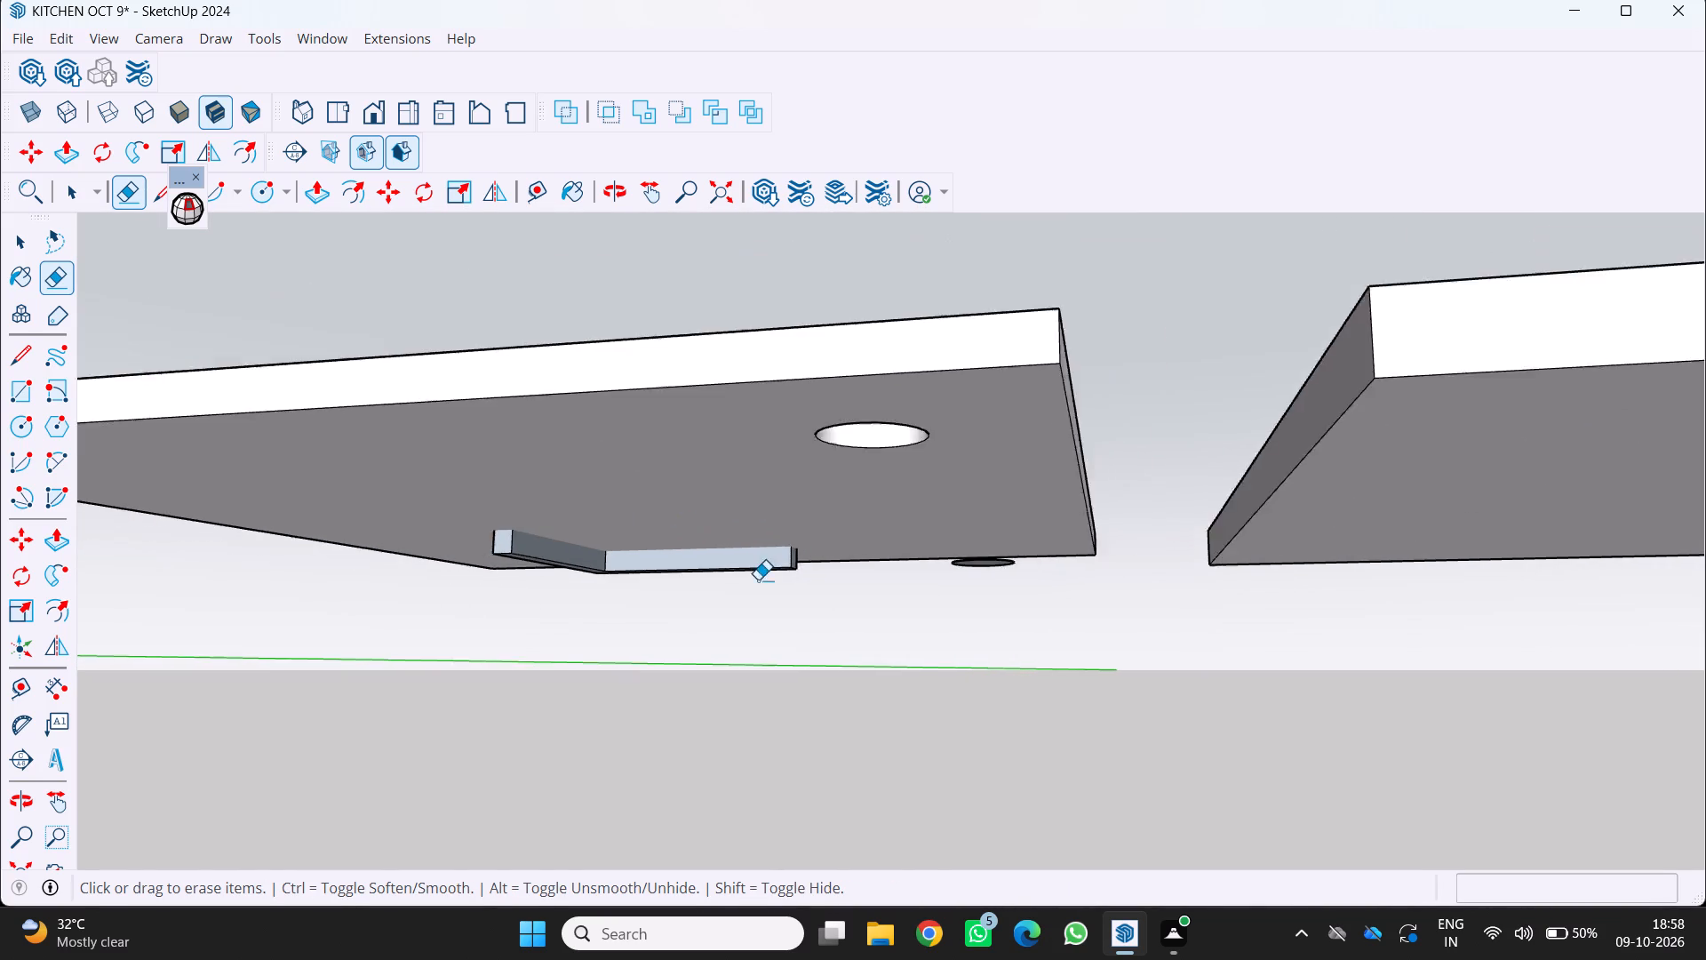
scroll(758, 580, down, 1)
middle_click(750, 582)
middle_drag(723, 565, 676, 491)
middle_drag(673, 482, 661, 450)
middle_click(633, 409)
scroll(1004, 599, up, 10)
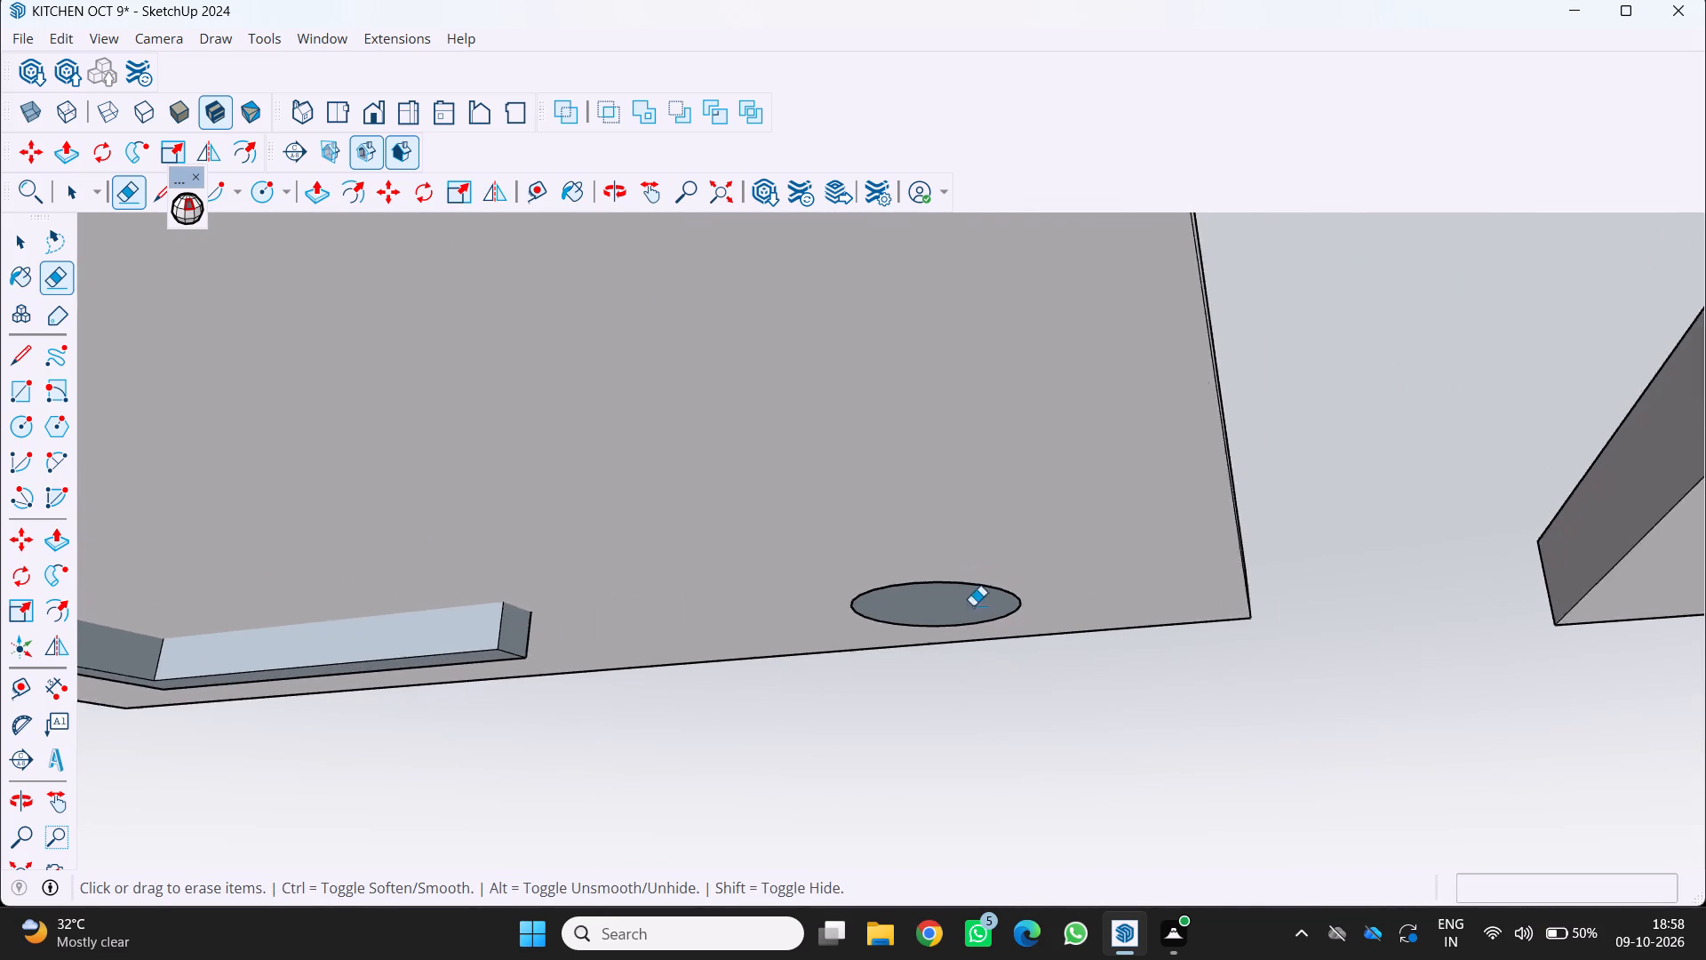
scroll(973, 605, up, 2)
click(959, 582)
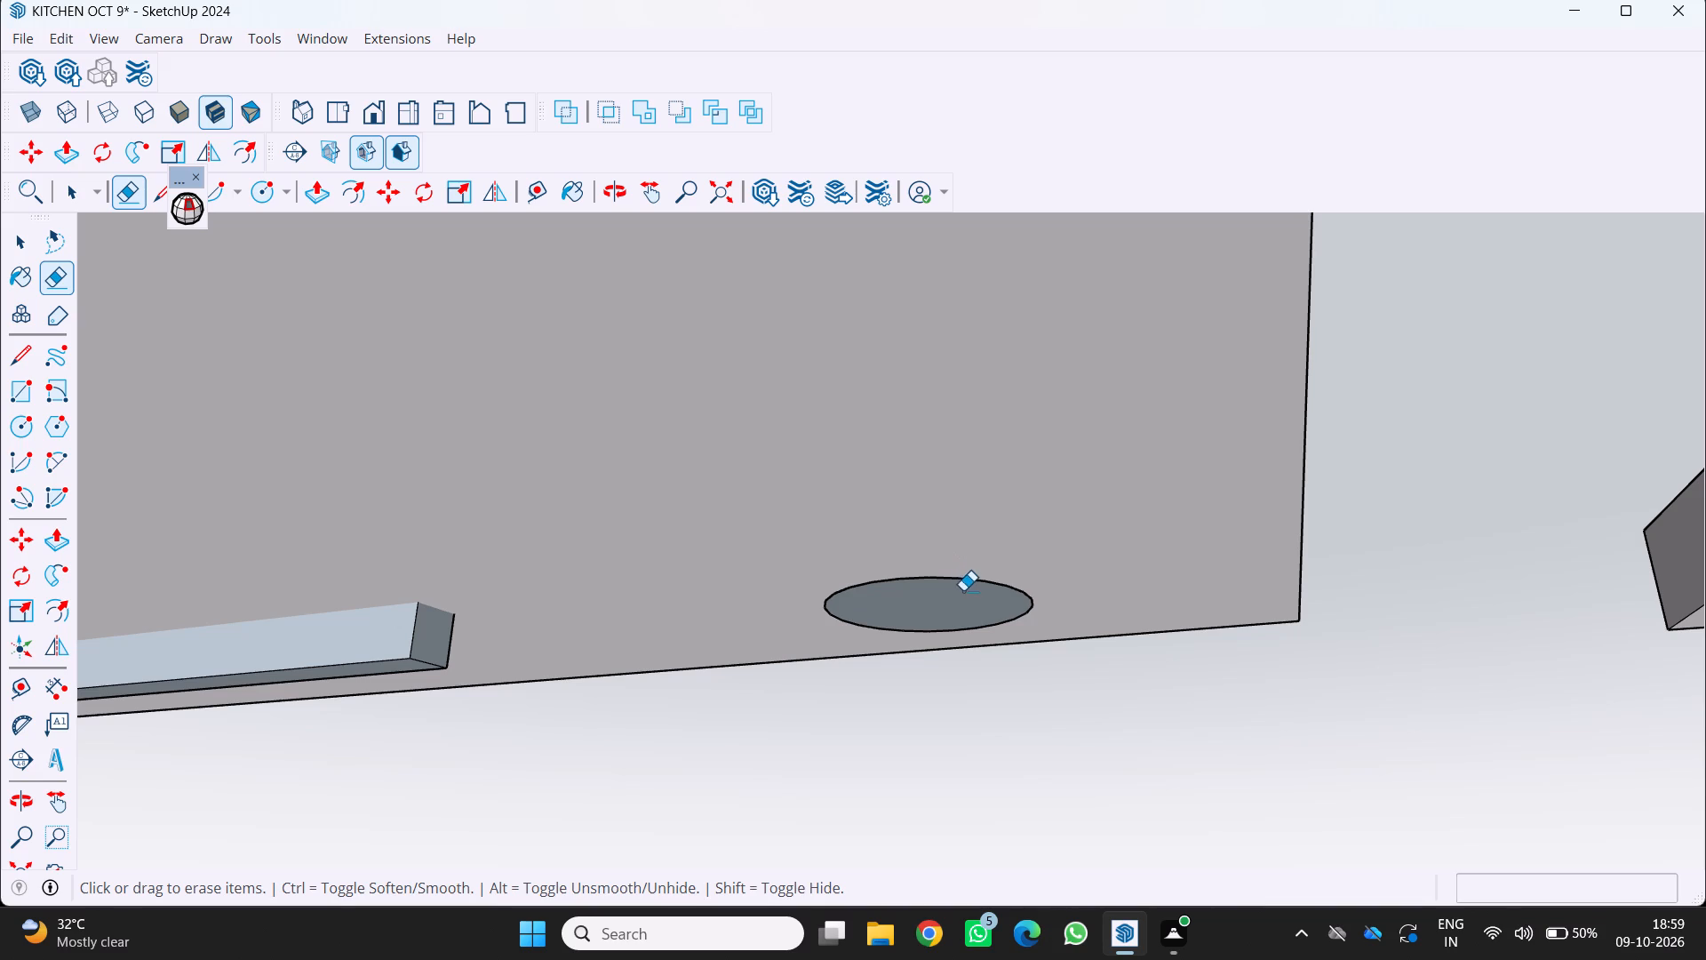
click(951, 582)
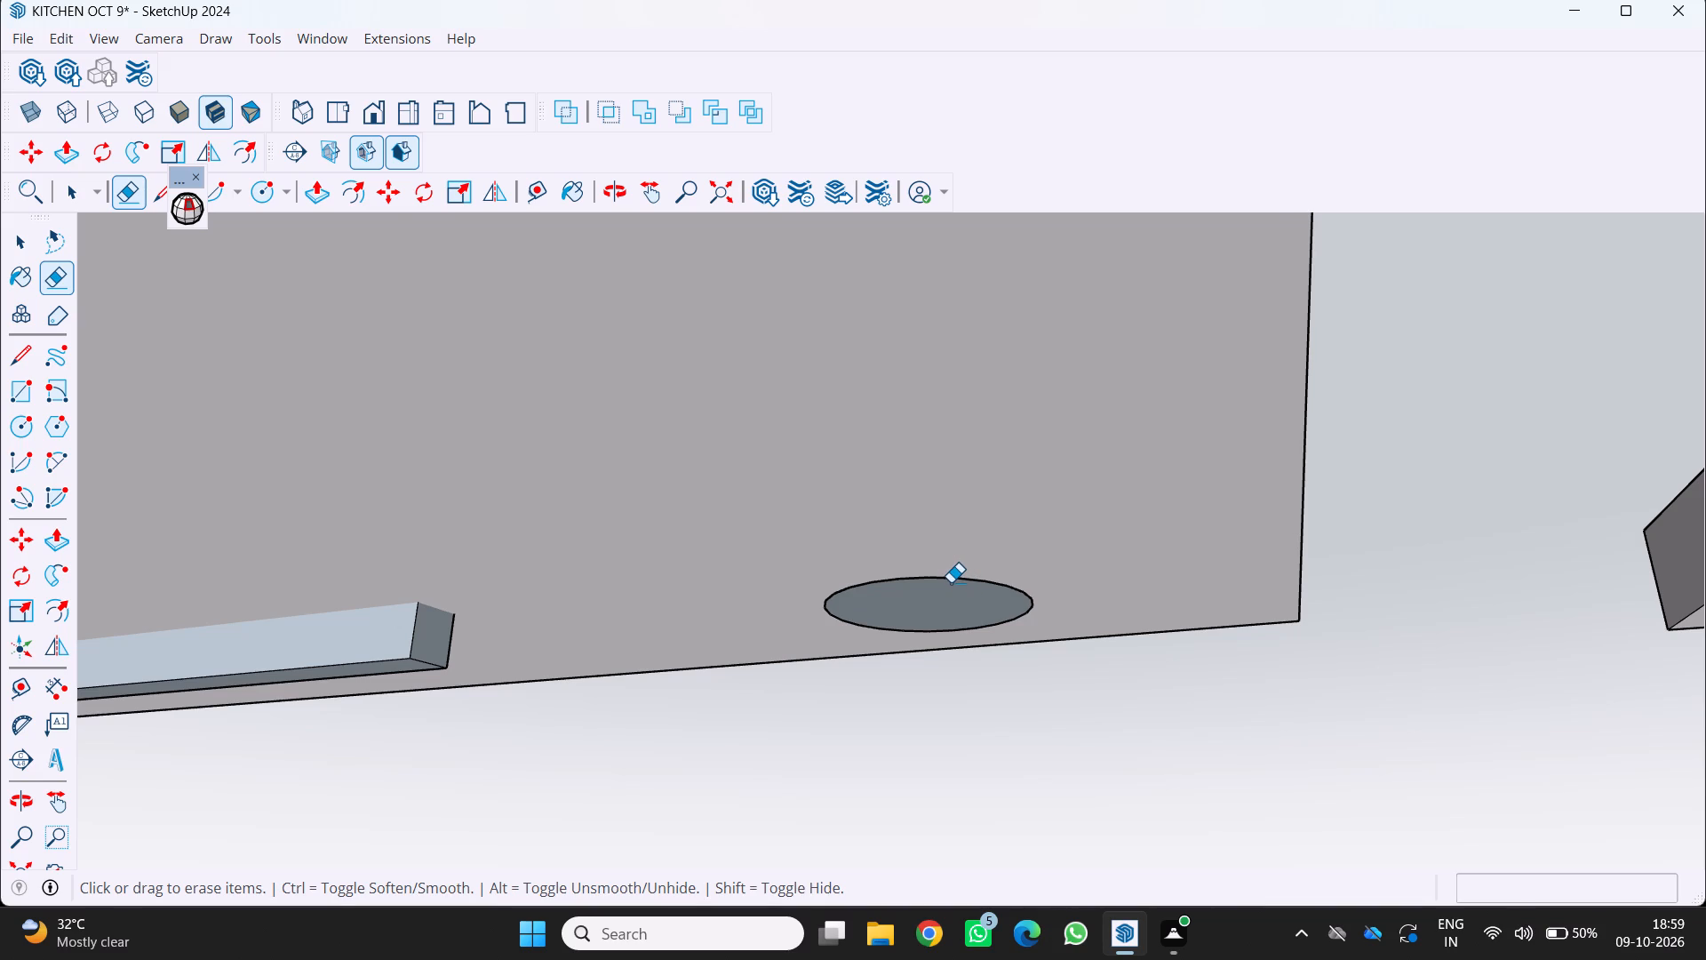
click(945, 572)
click(947, 583)
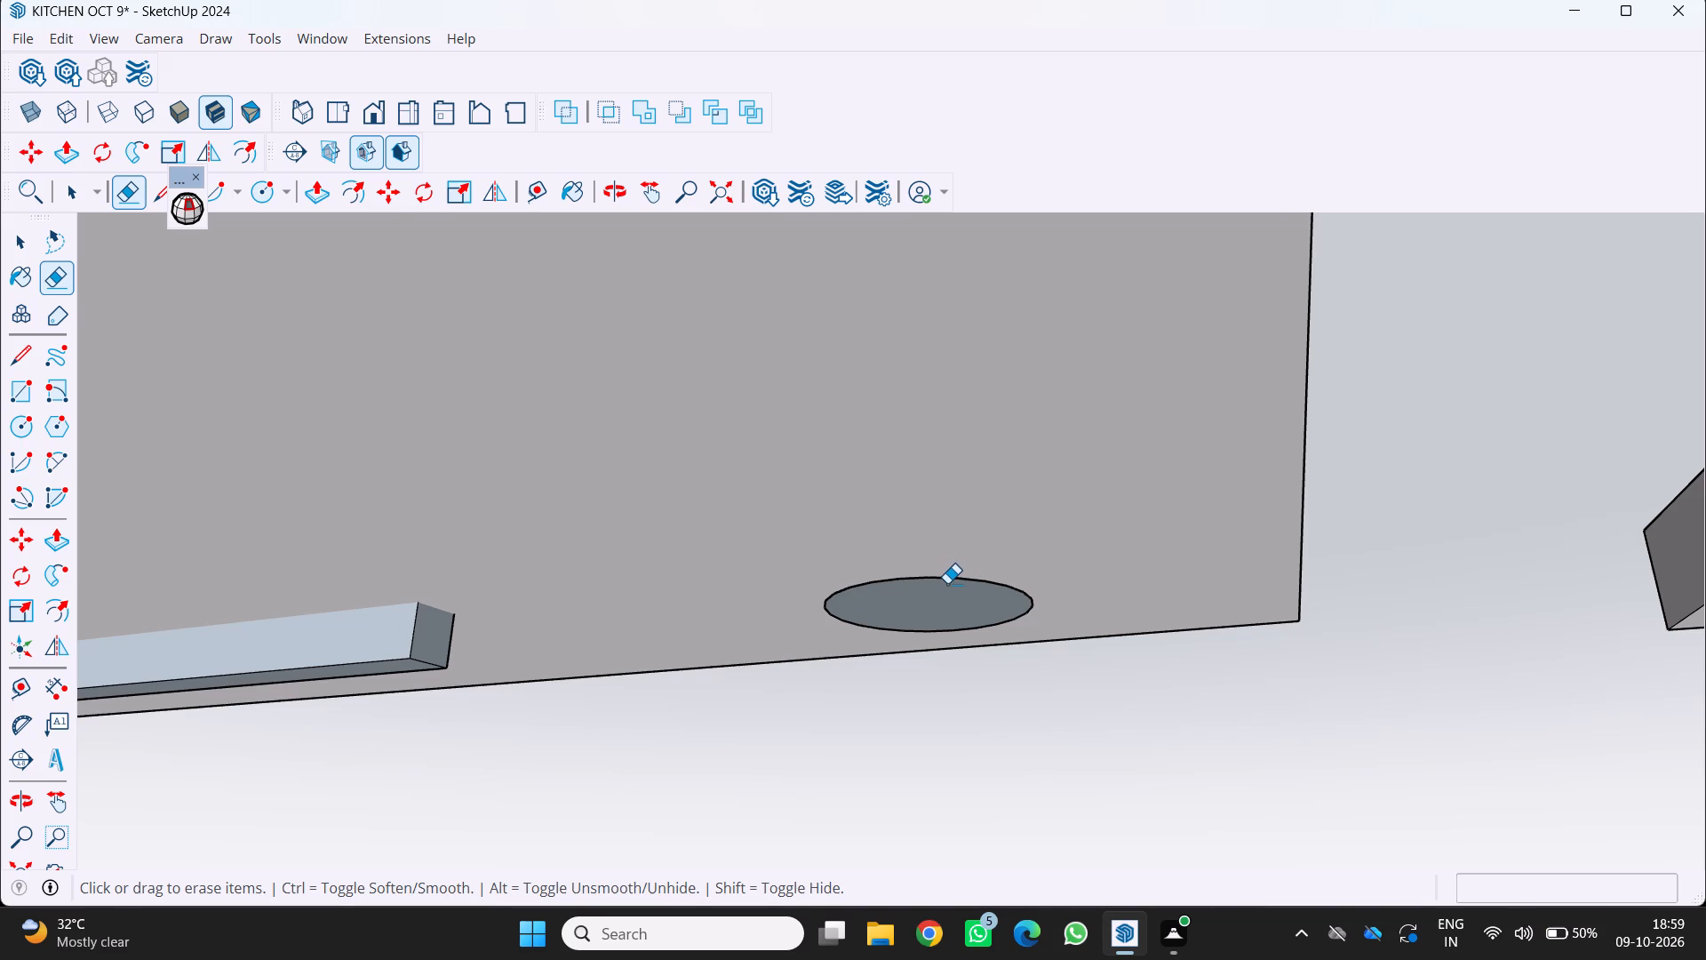
click(941, 577)
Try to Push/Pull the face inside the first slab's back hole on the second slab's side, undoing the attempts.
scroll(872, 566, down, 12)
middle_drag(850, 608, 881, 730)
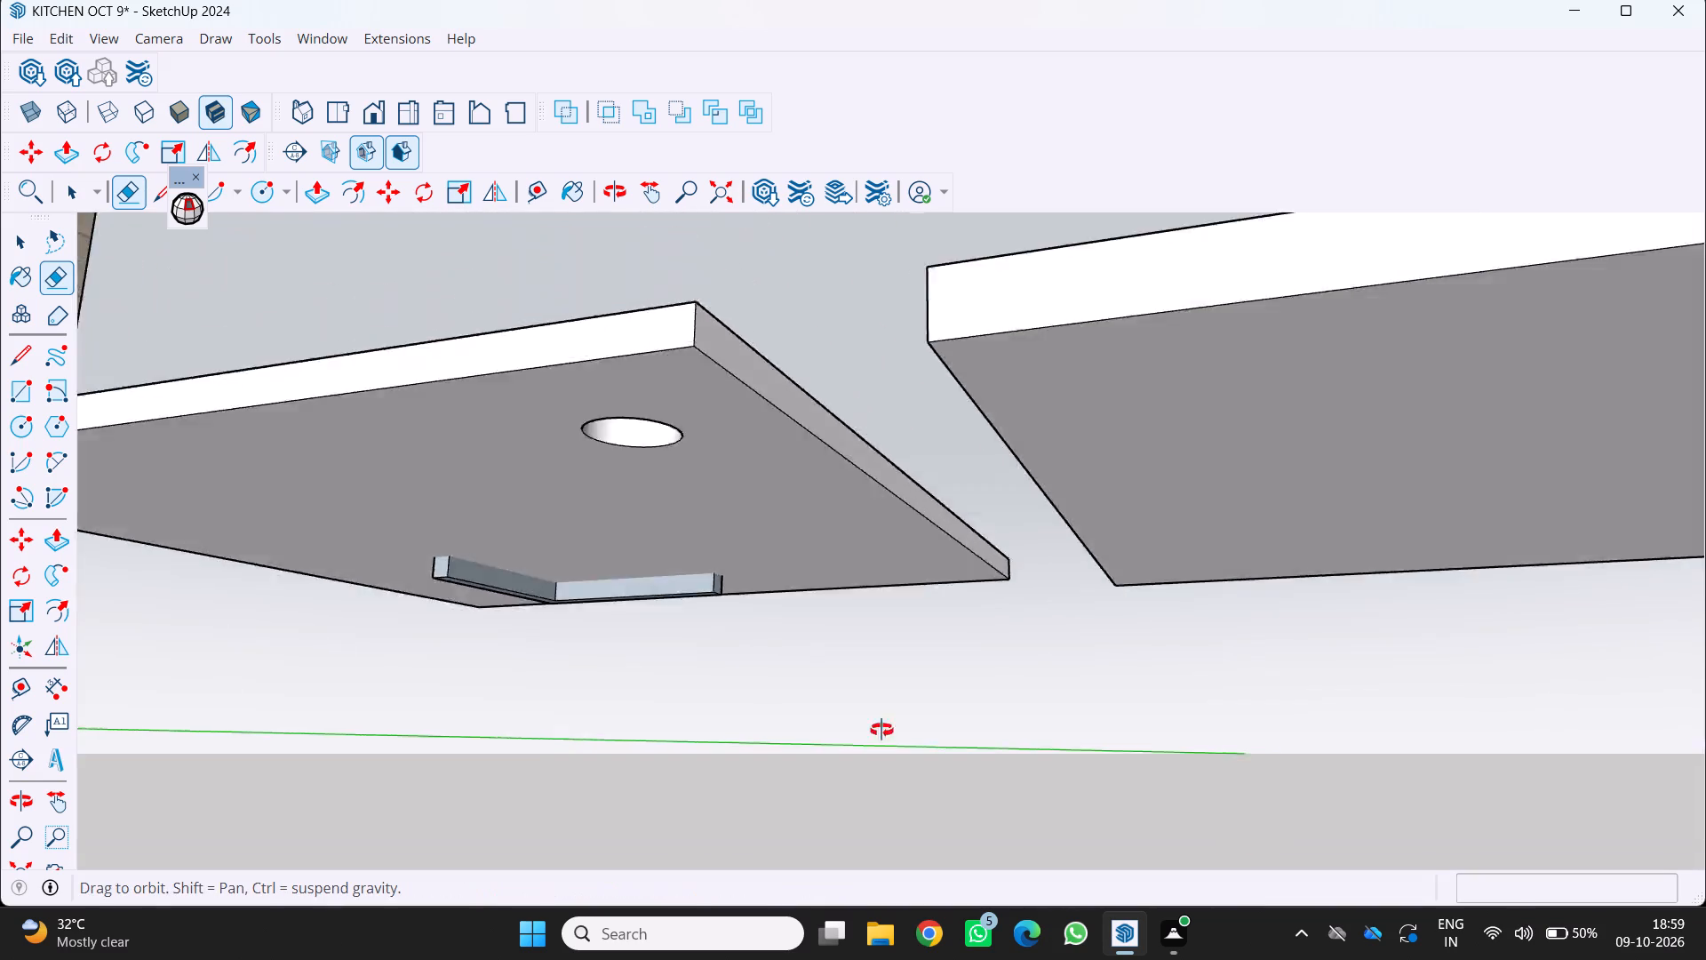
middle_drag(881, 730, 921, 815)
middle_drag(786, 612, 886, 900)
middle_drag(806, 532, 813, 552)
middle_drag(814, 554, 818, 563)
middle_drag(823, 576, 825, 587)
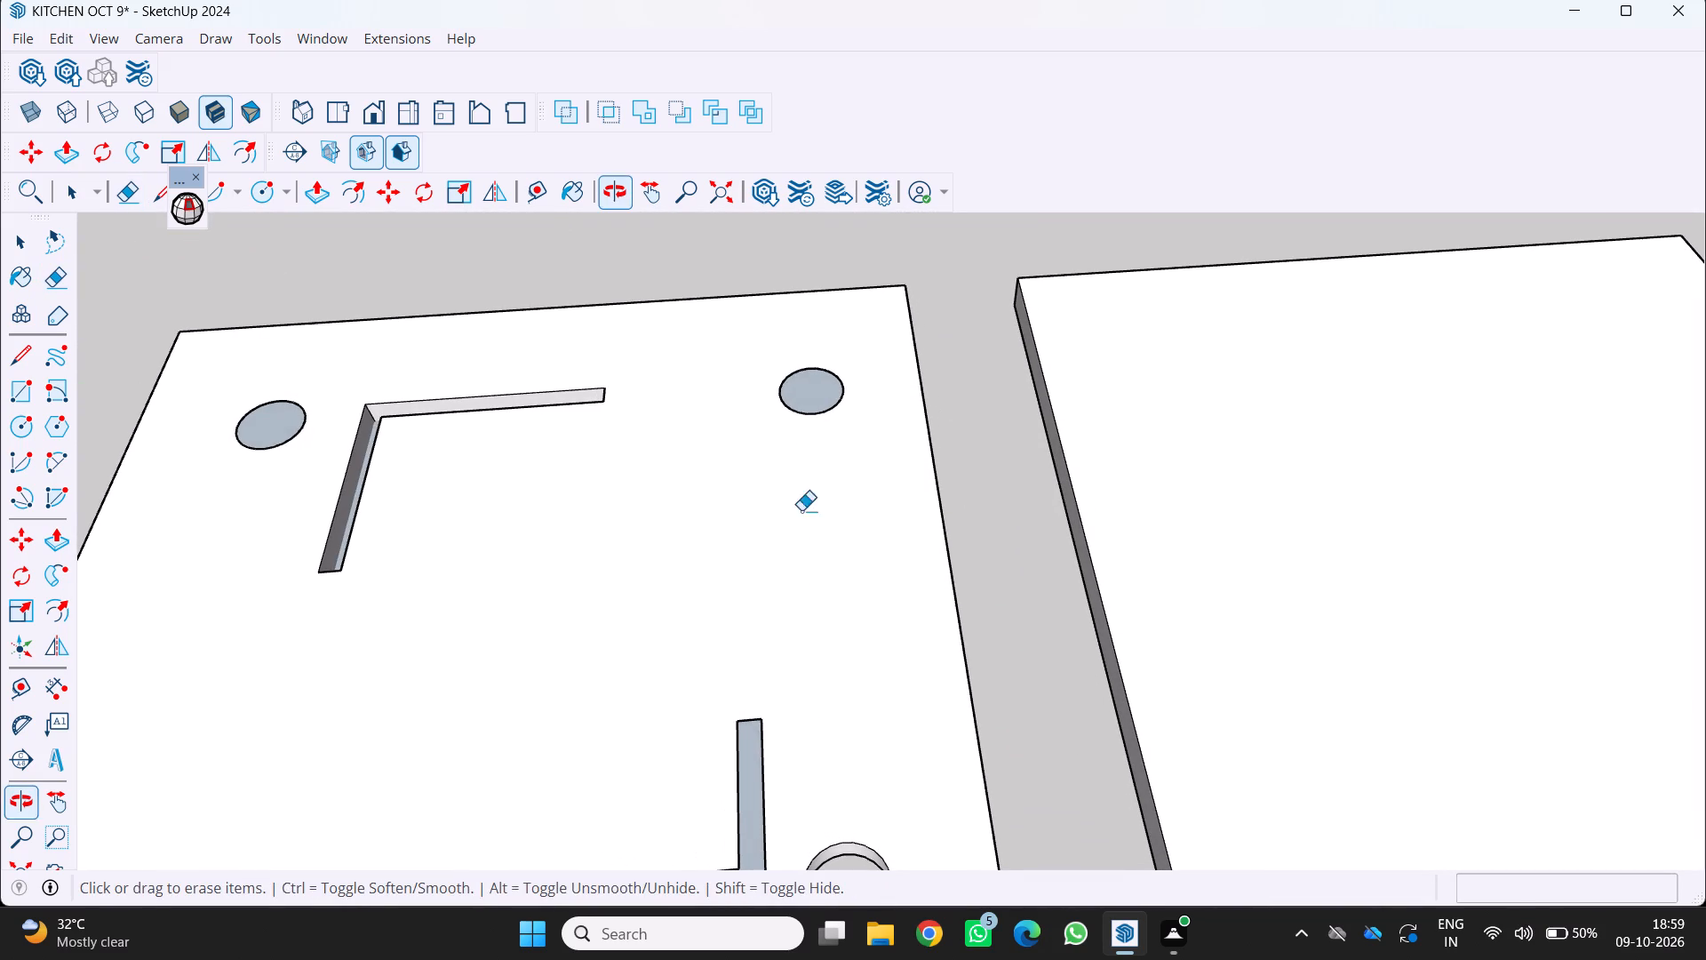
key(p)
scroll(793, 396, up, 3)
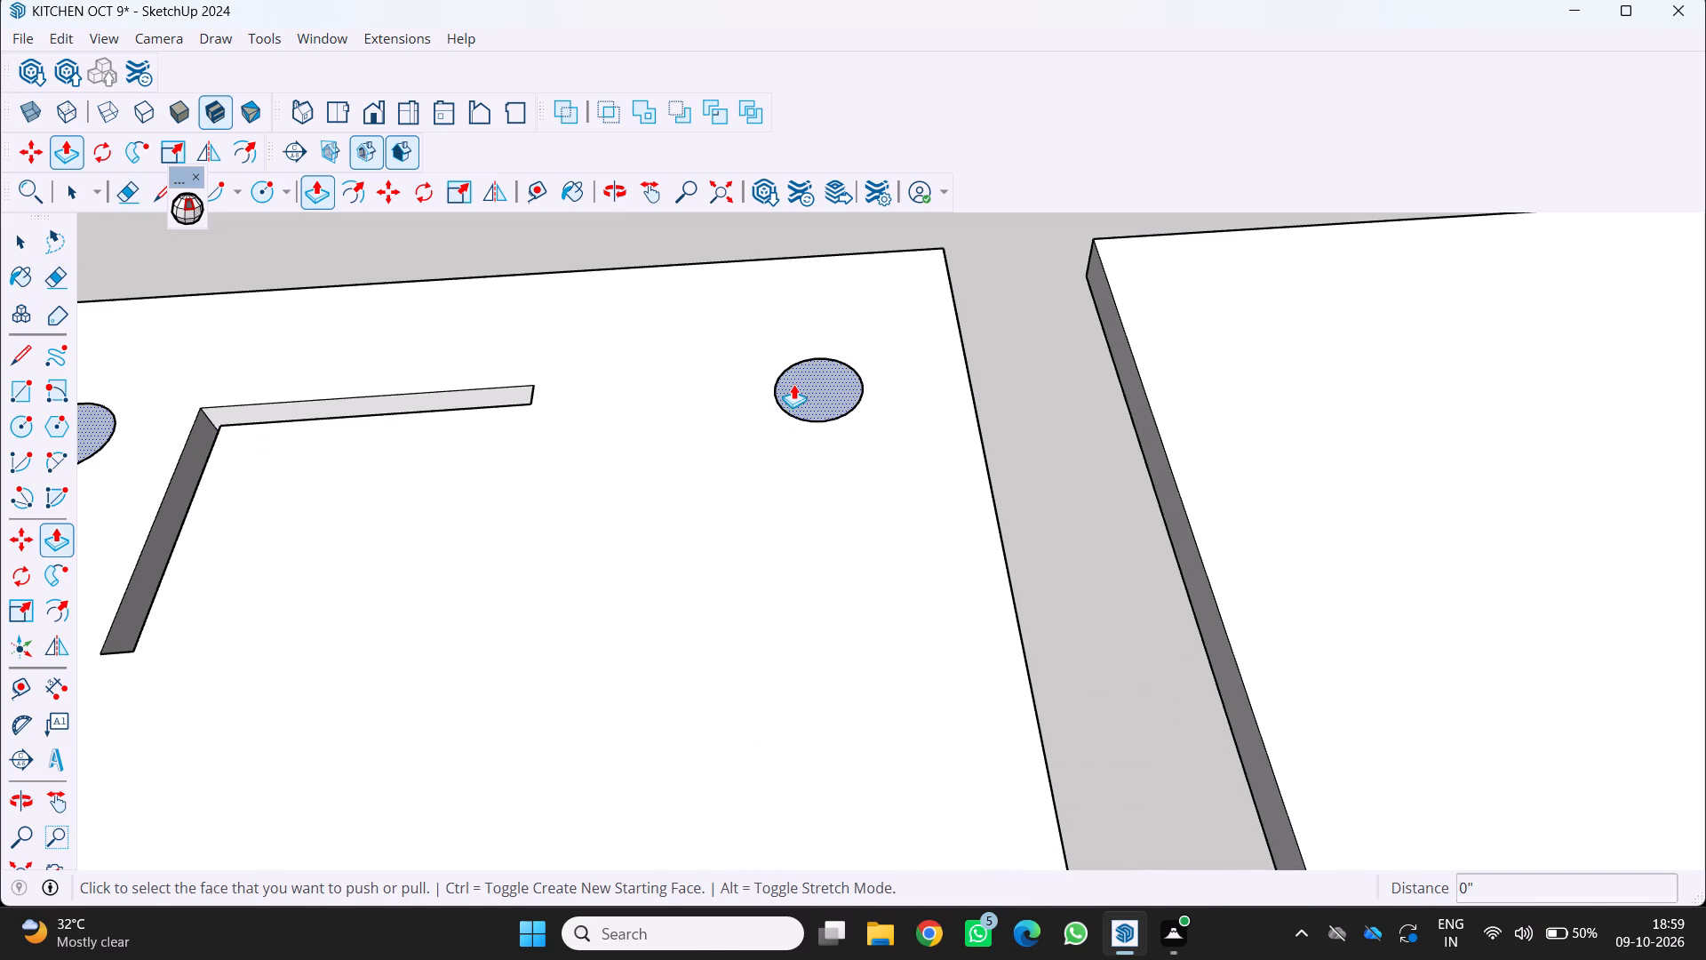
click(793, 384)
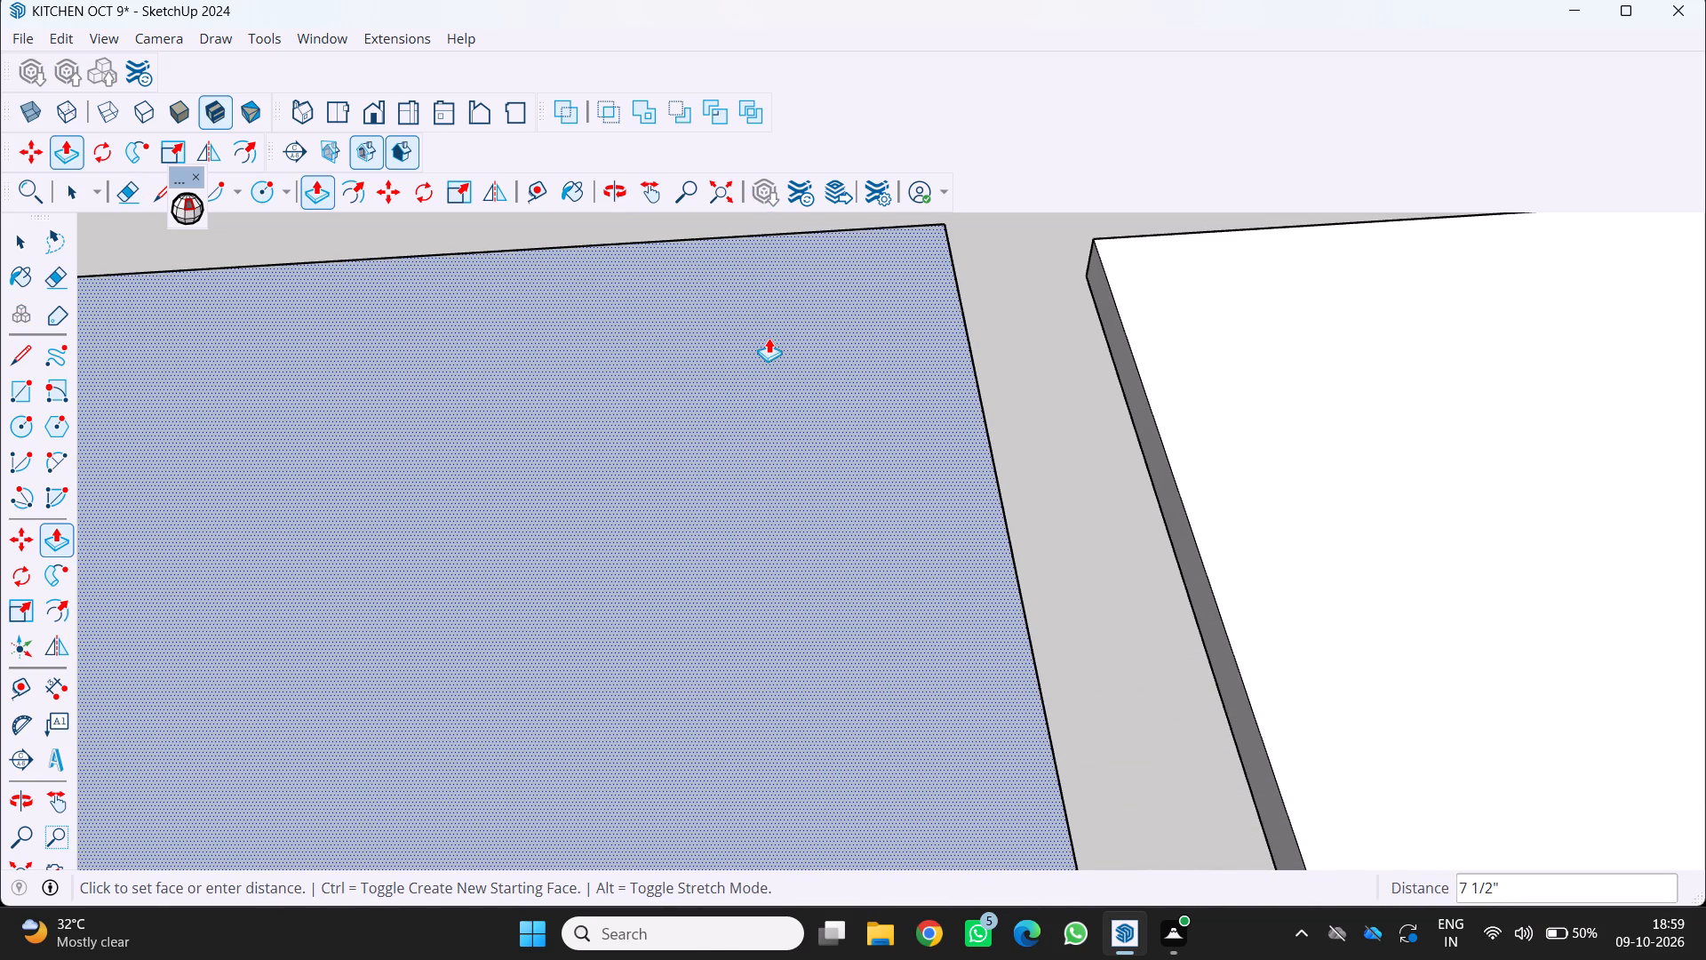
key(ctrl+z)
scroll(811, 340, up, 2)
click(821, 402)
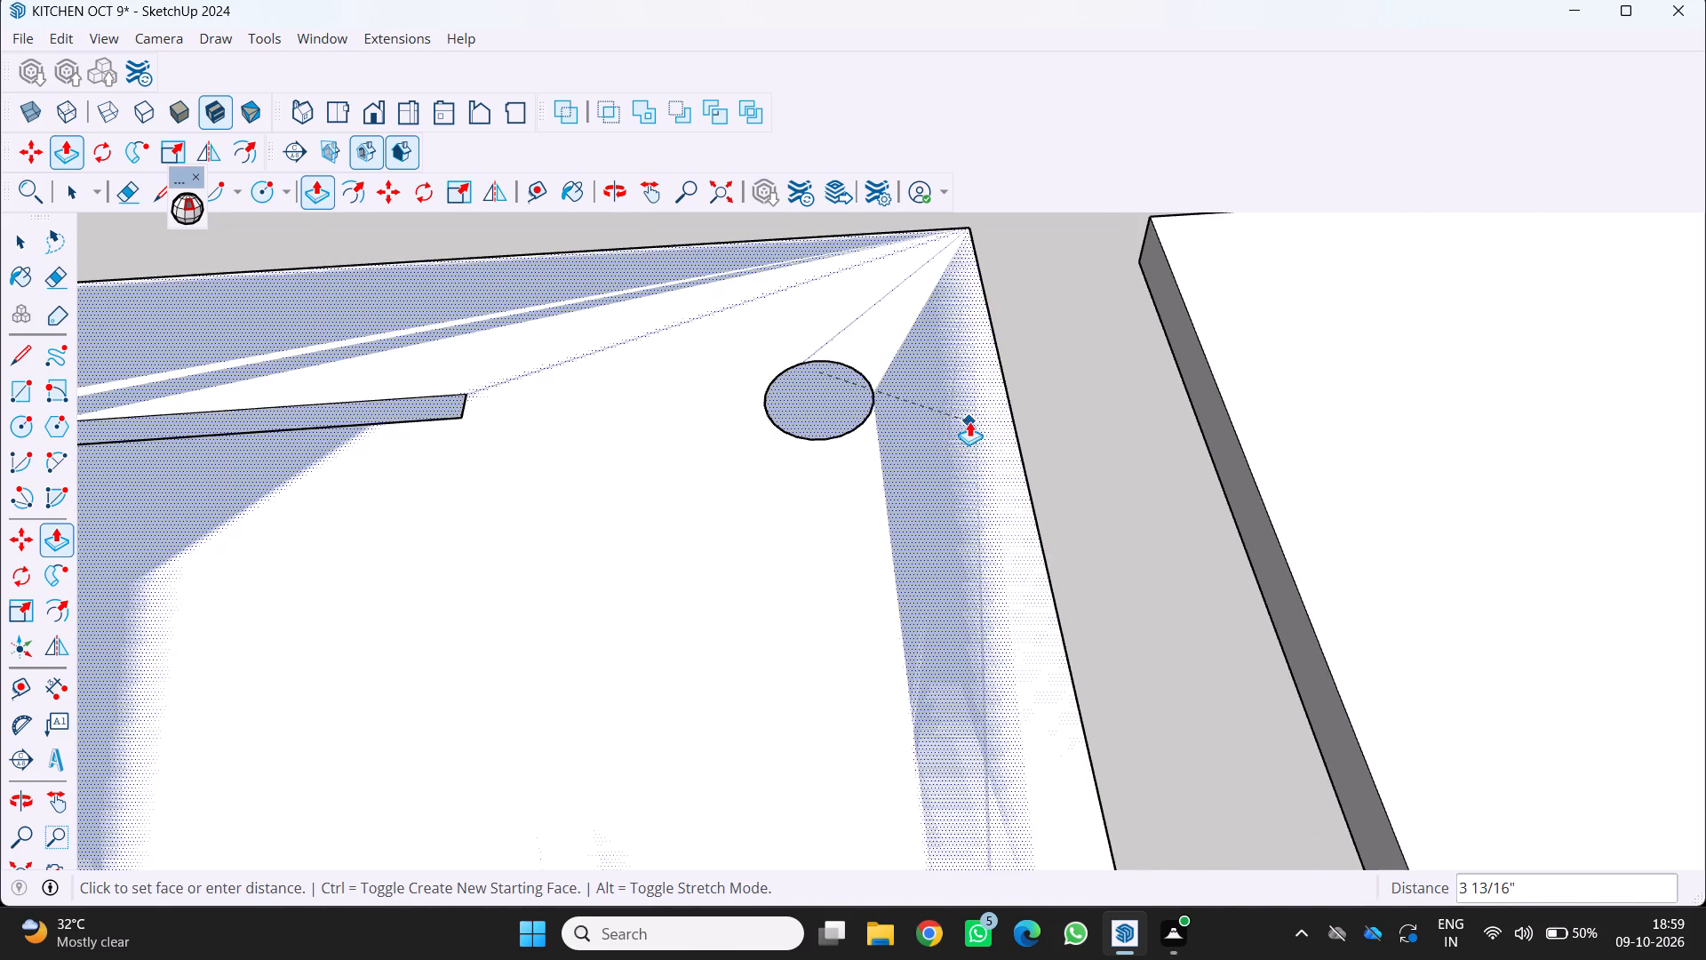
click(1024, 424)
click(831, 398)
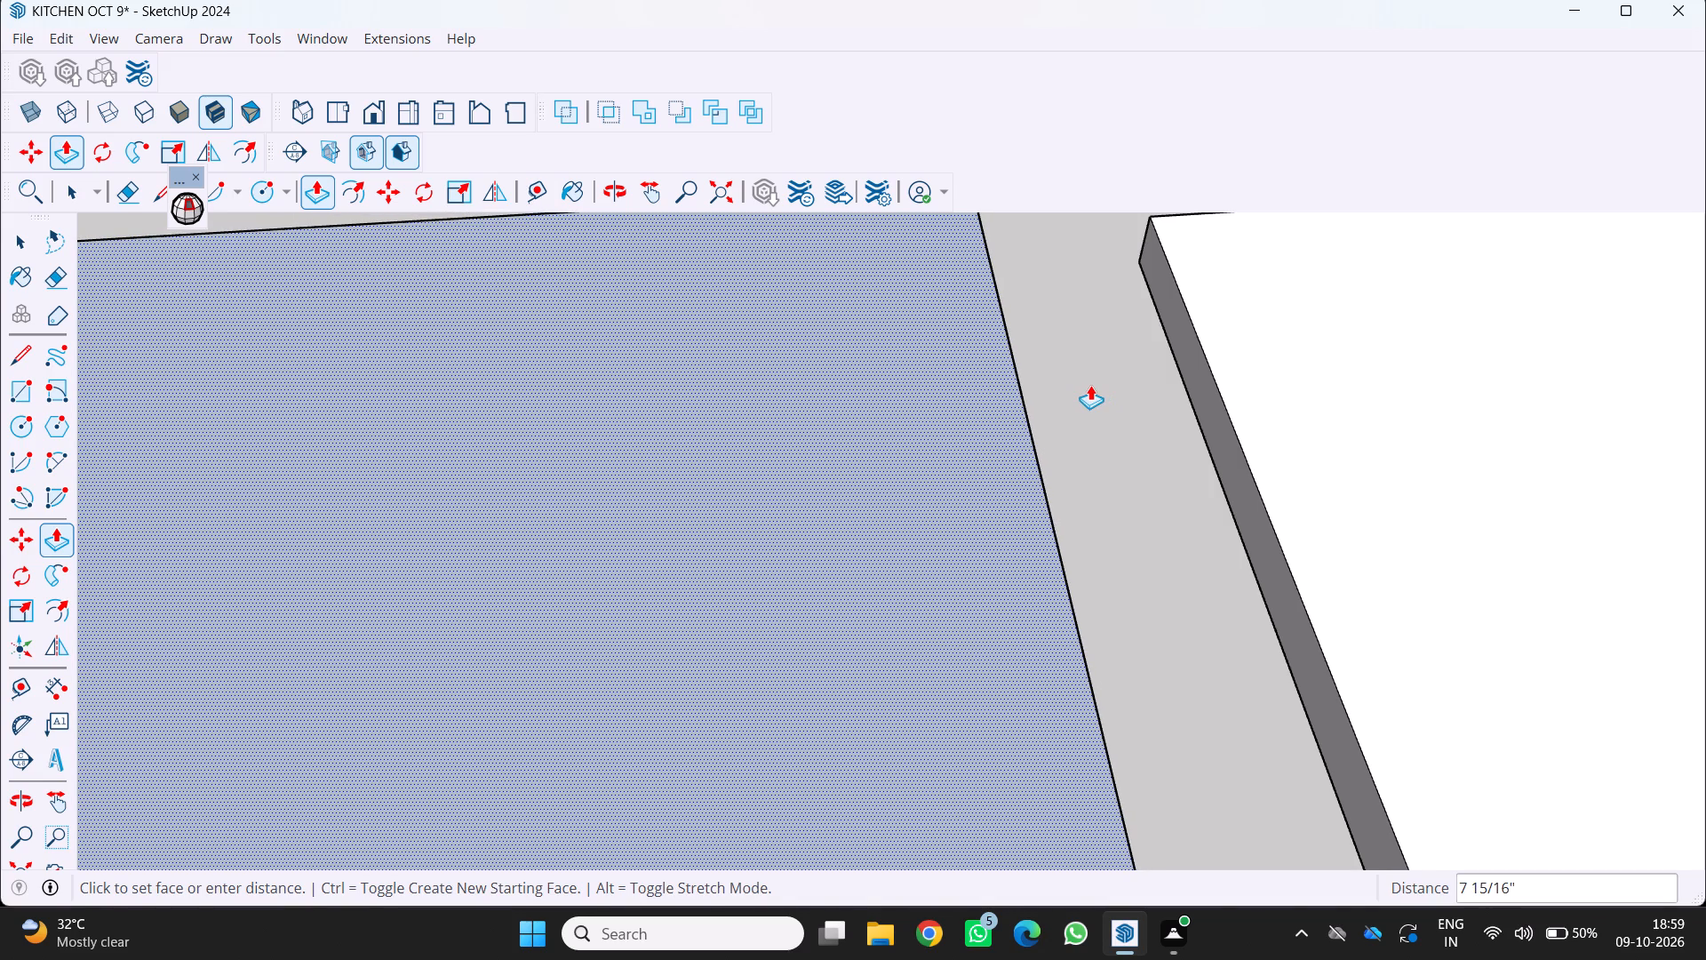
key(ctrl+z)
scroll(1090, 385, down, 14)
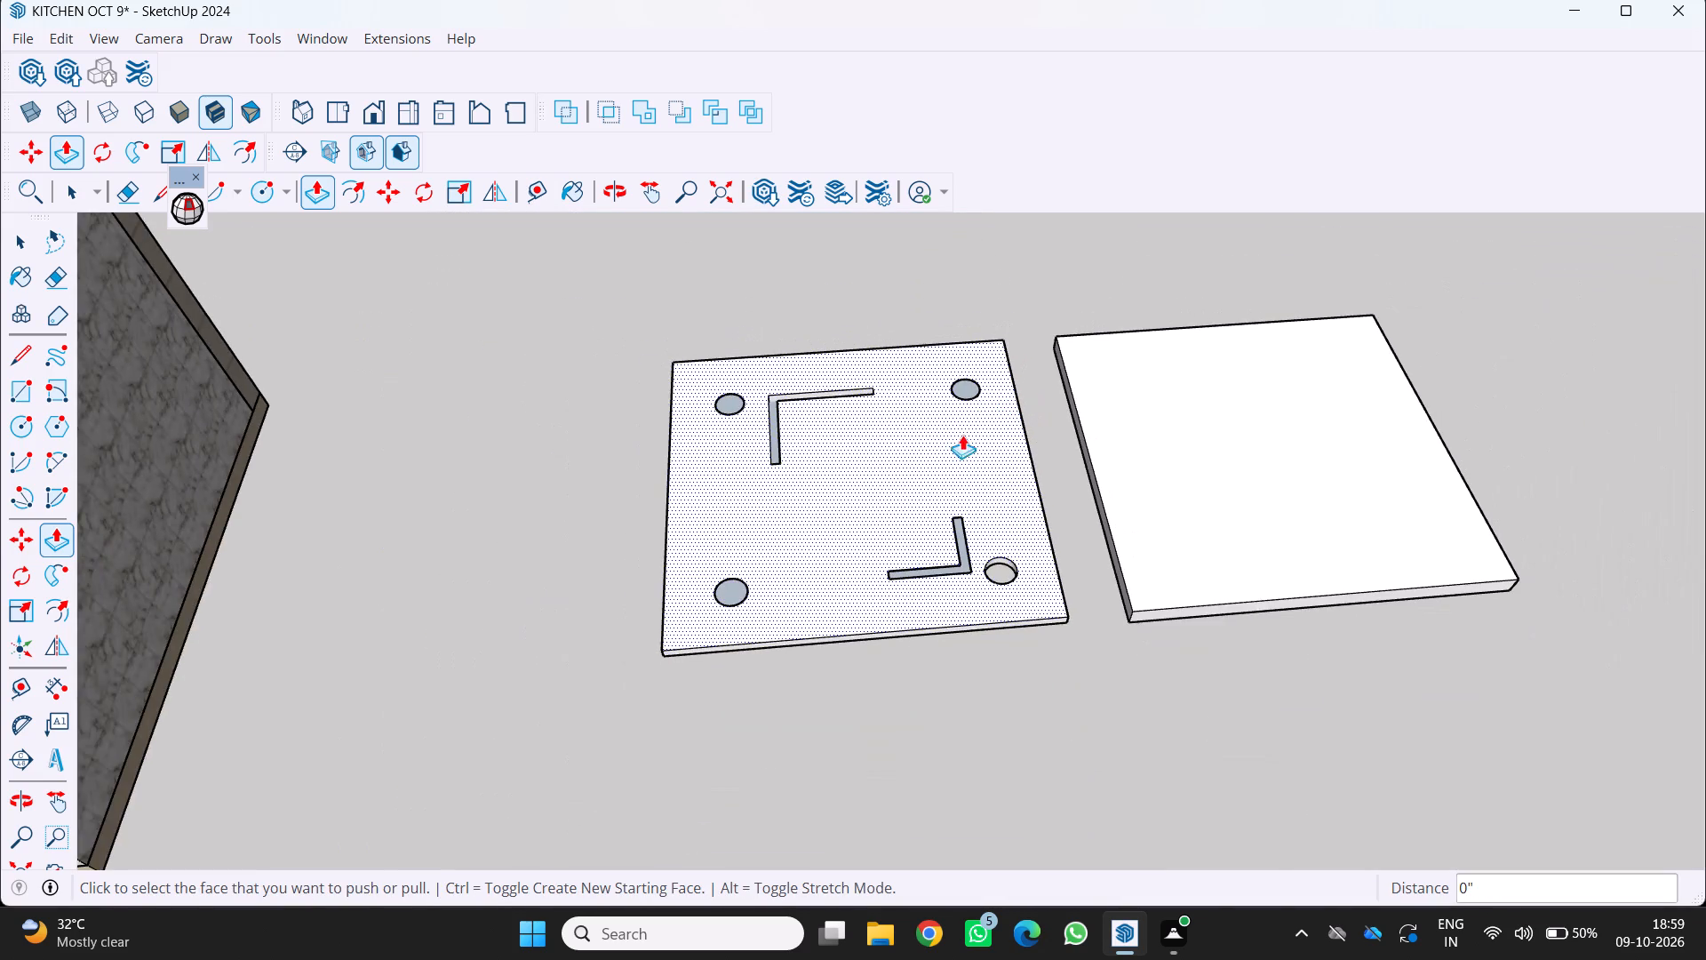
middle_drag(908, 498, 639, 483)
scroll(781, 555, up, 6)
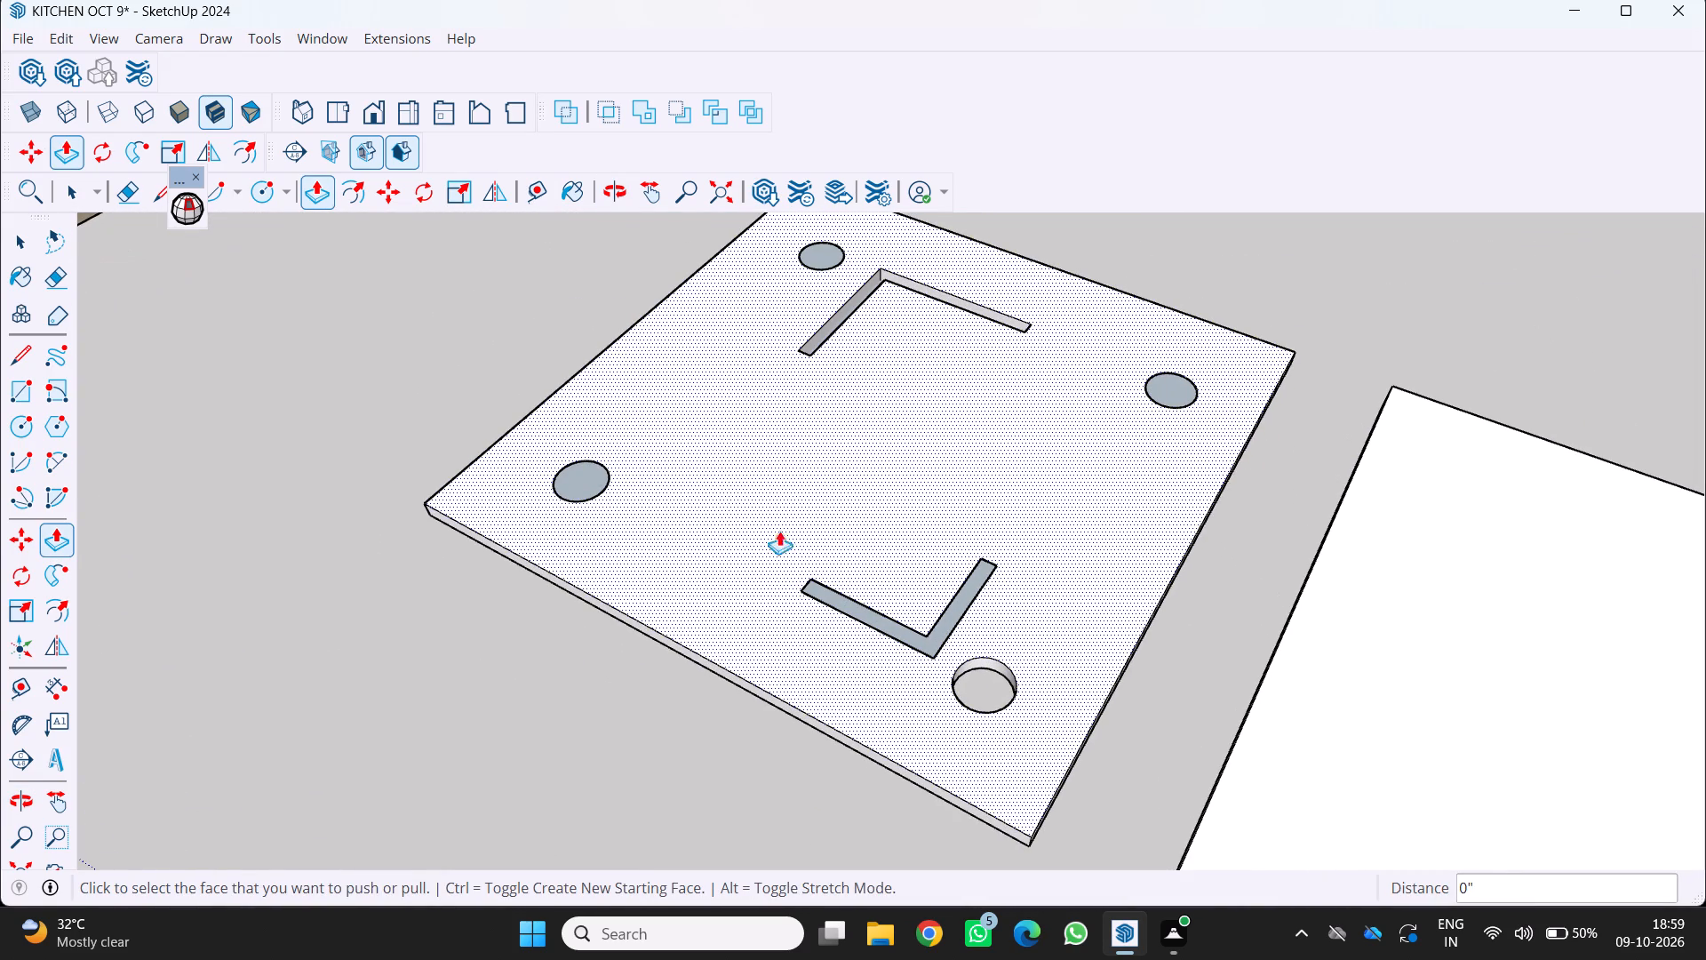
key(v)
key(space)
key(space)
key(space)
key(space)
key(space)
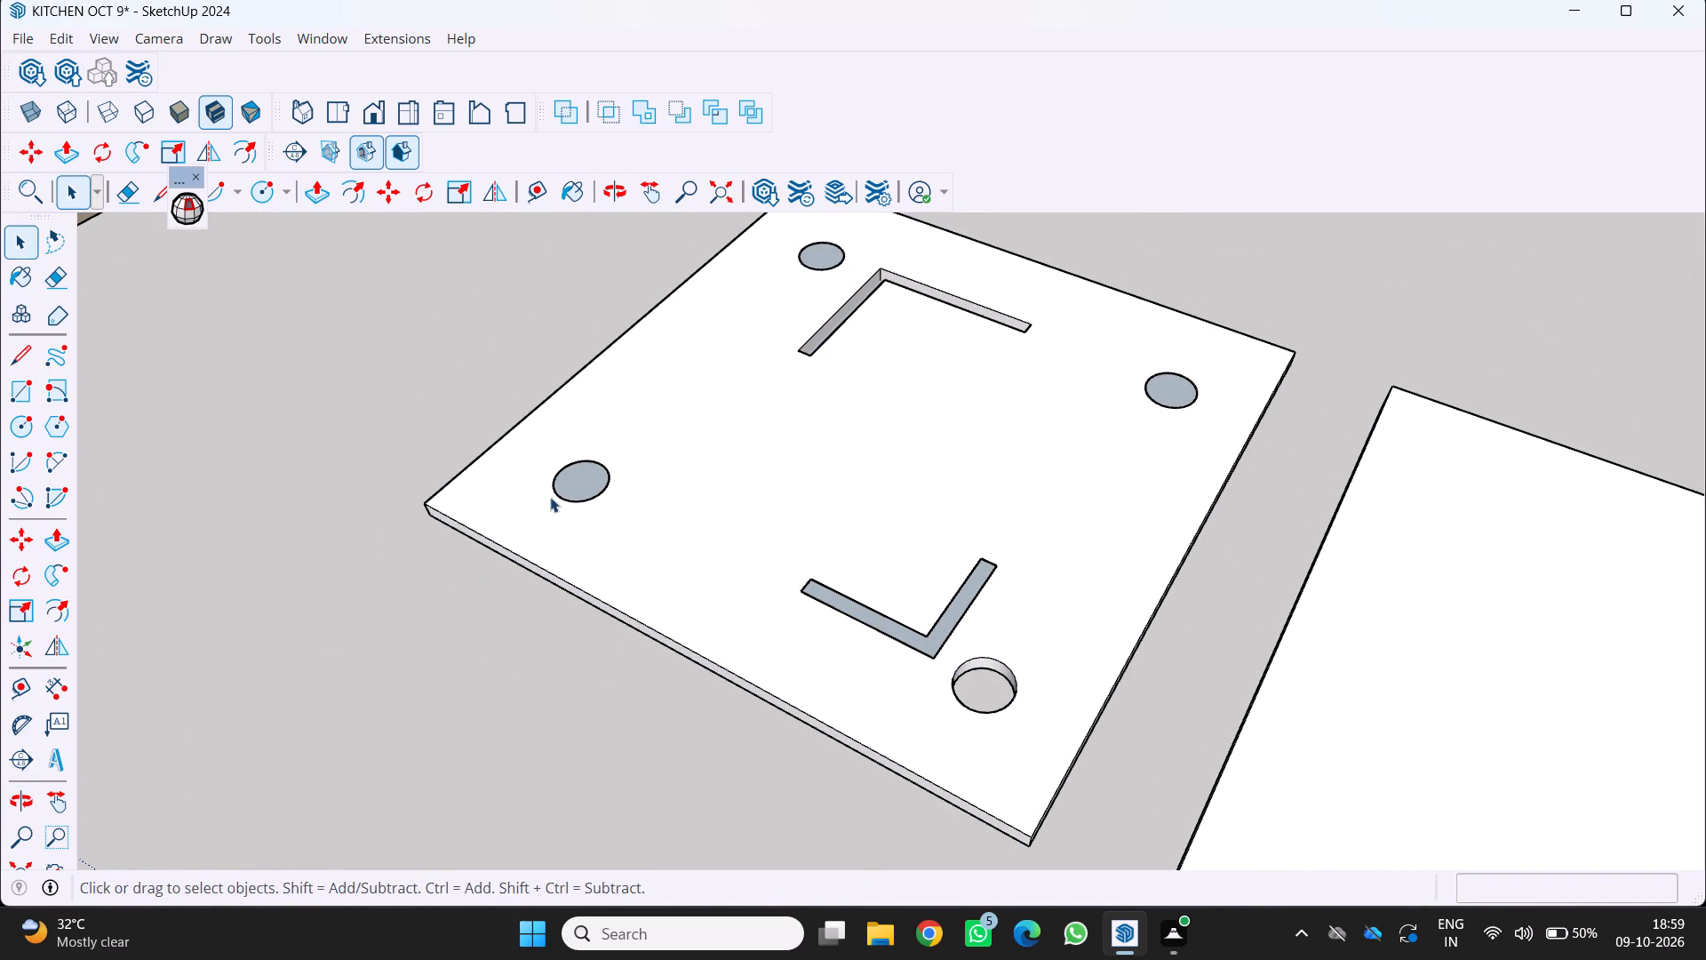
Erase the slab's bottom face closing off the first slab's three holes and front L-shaped opening.
key(p)
scroll(555, 491, up, 7)
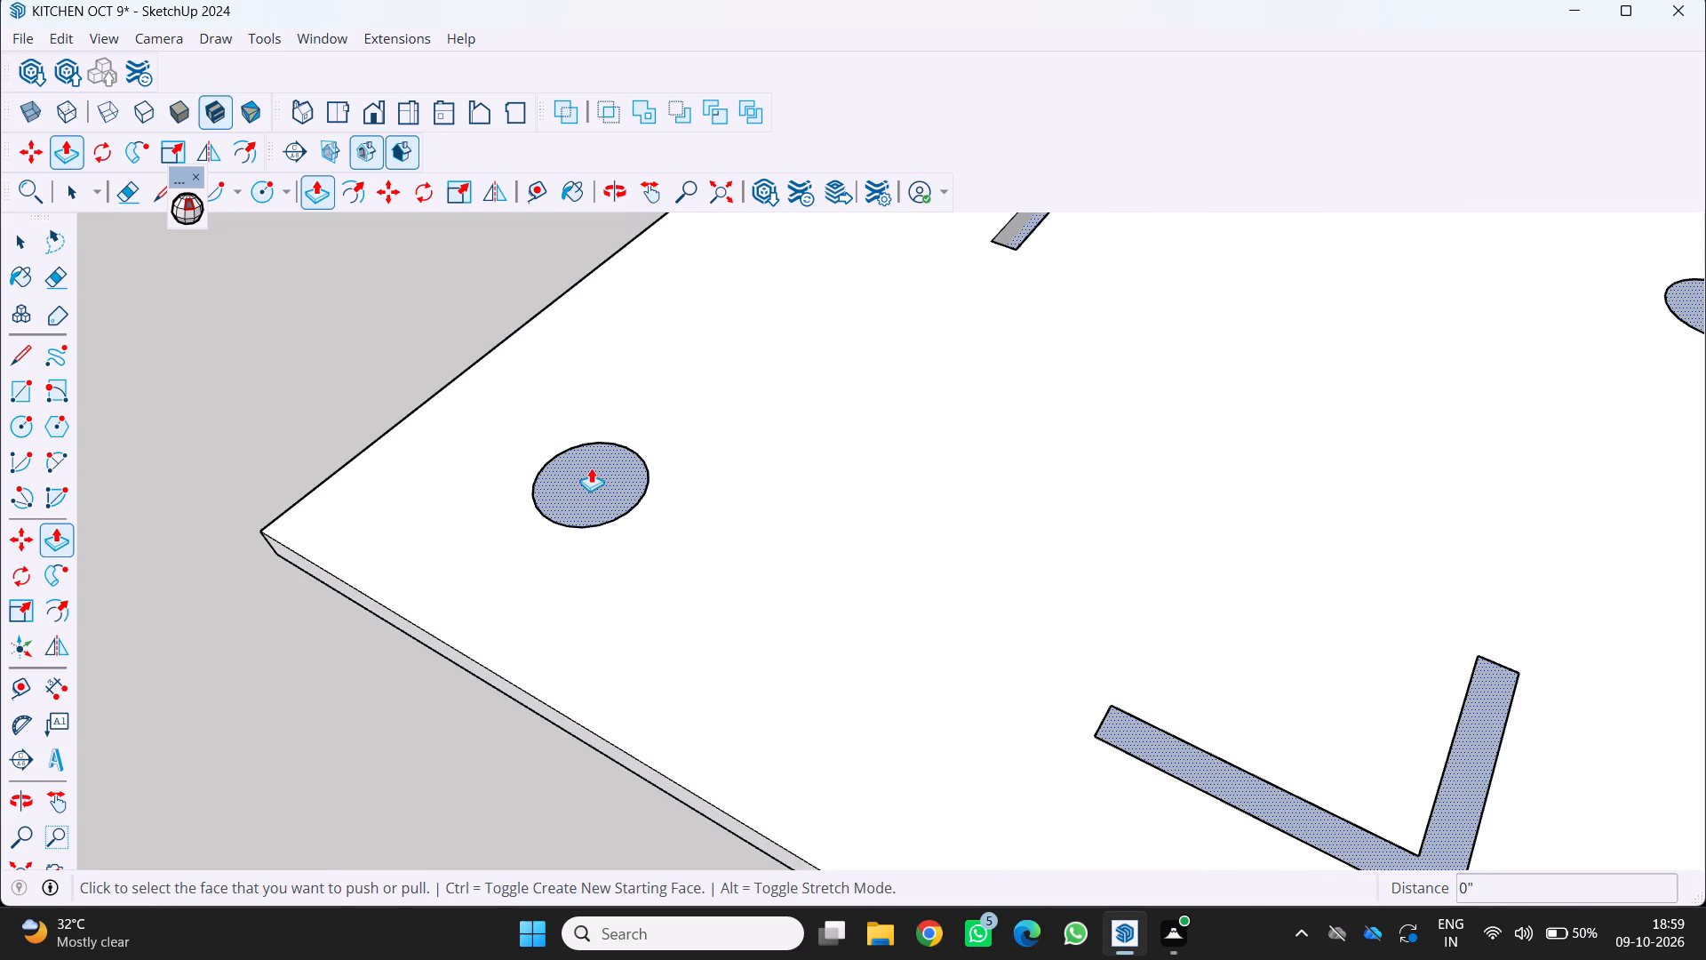
key(Delete)
Erase the cylindrical wall protruding beneath the first slab's front hole on the second slab's side.
scroll(593, 471, down, 7)
middle_drag(595, 484, 803, 320)
middle_drag(495, 735, 495, 717)
middle_drag(495, 714, 512, 659)
middle_drag(513, 652, 561, 442)
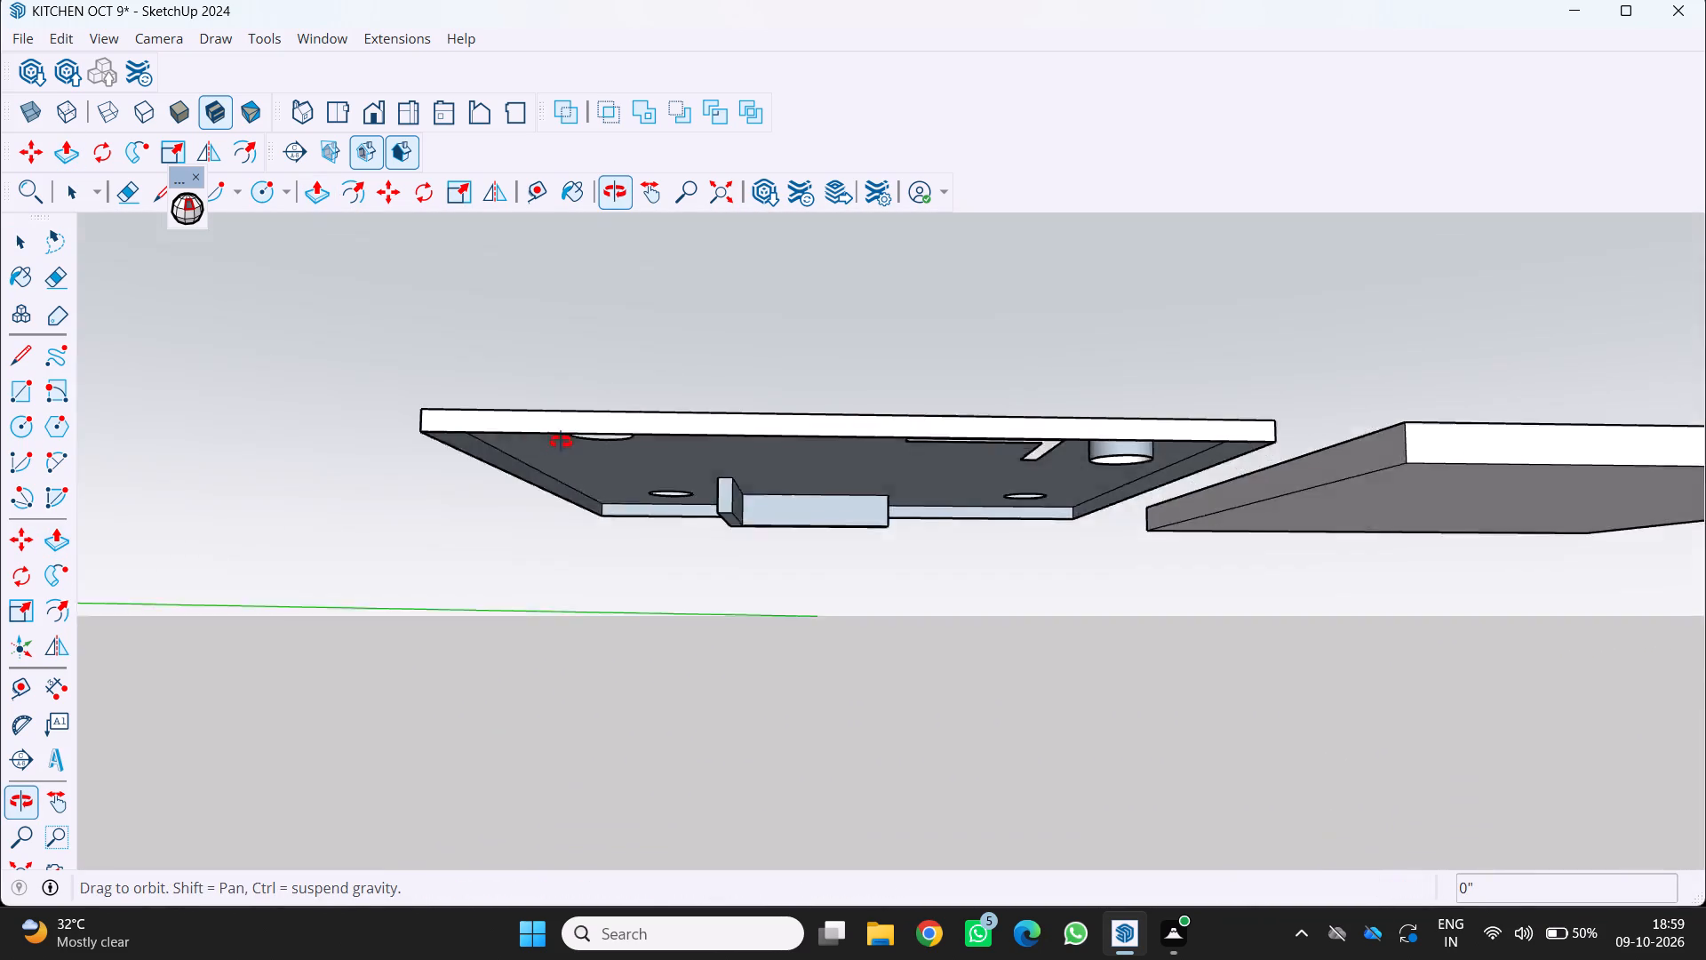
middle_drag(561, 442, 492, 814)
scroll(492, 814, down, 3)
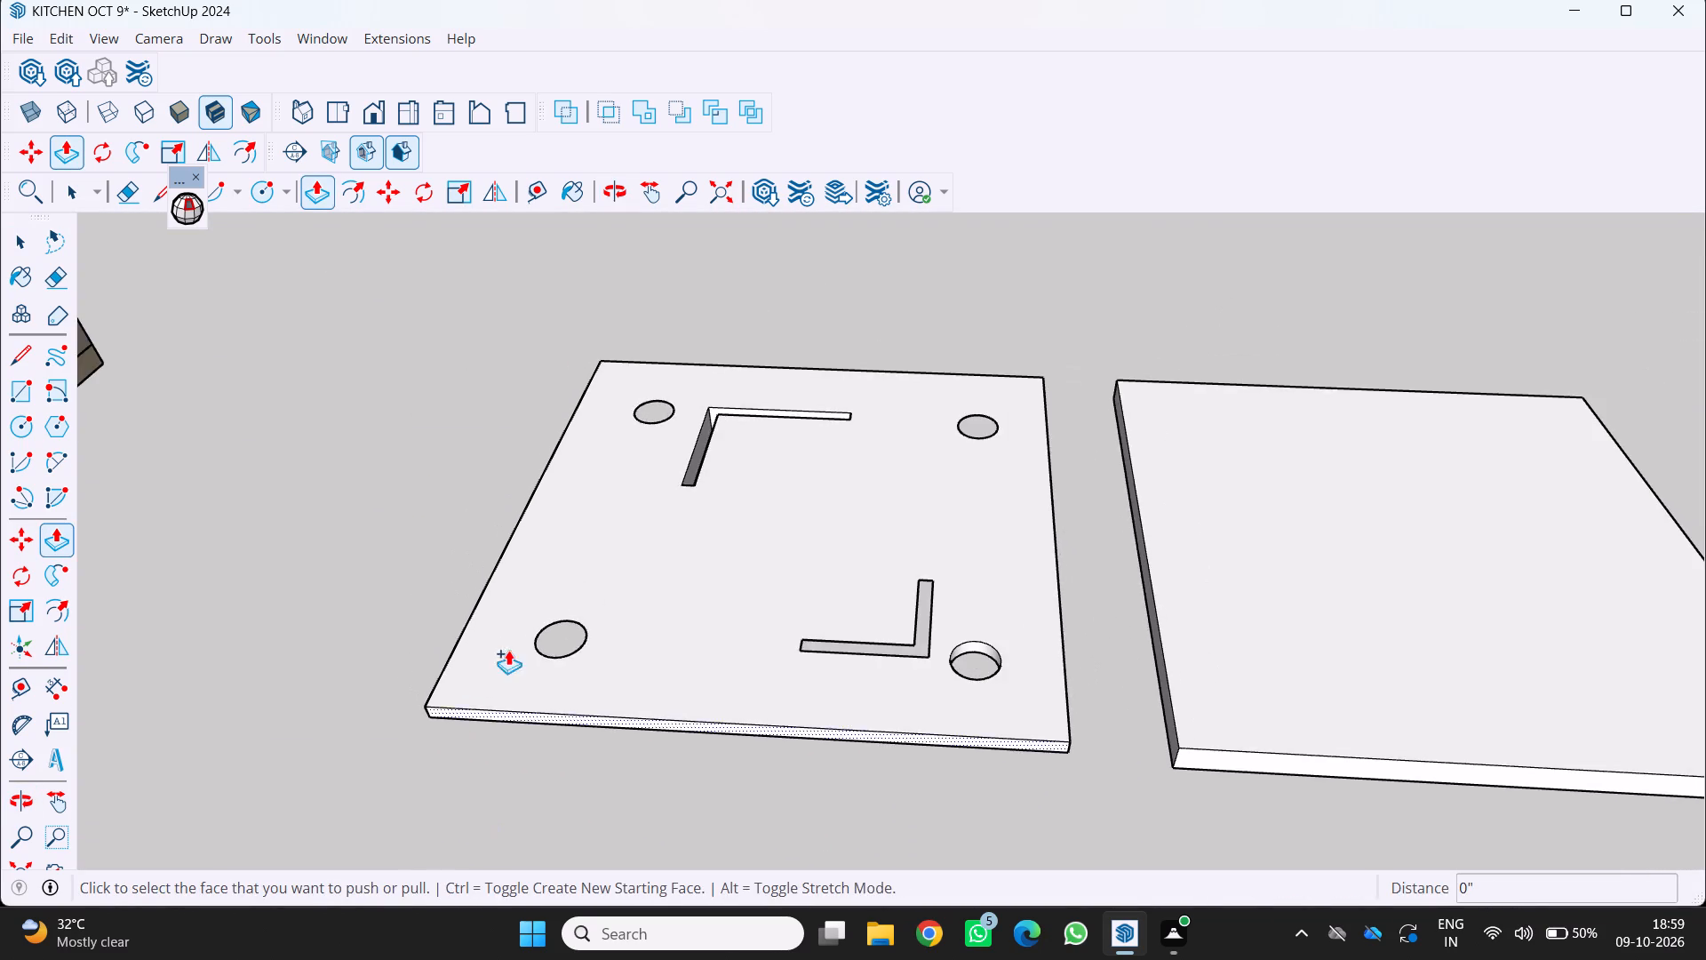
middle_drag(523, 654, 603, 709)
scroll(545, 324, up, 9)
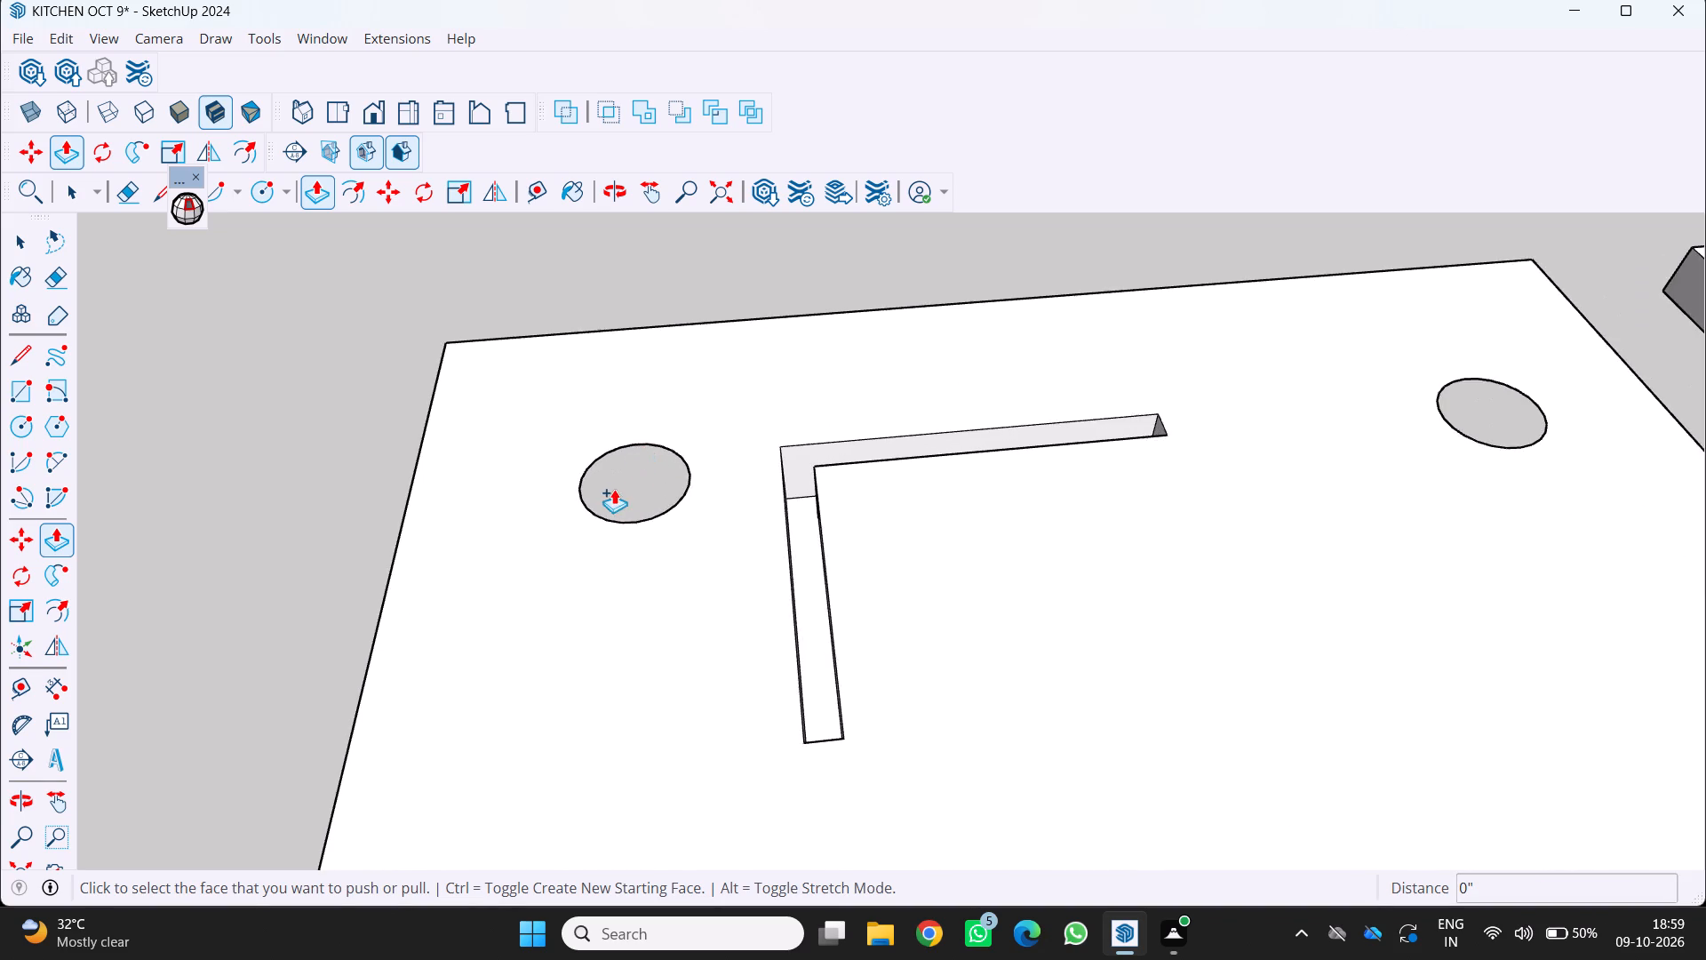
scroll(614, 489, down, 13)
scroll(837, 763, up, 1)
middle_drag(837, 760, 705, 464)
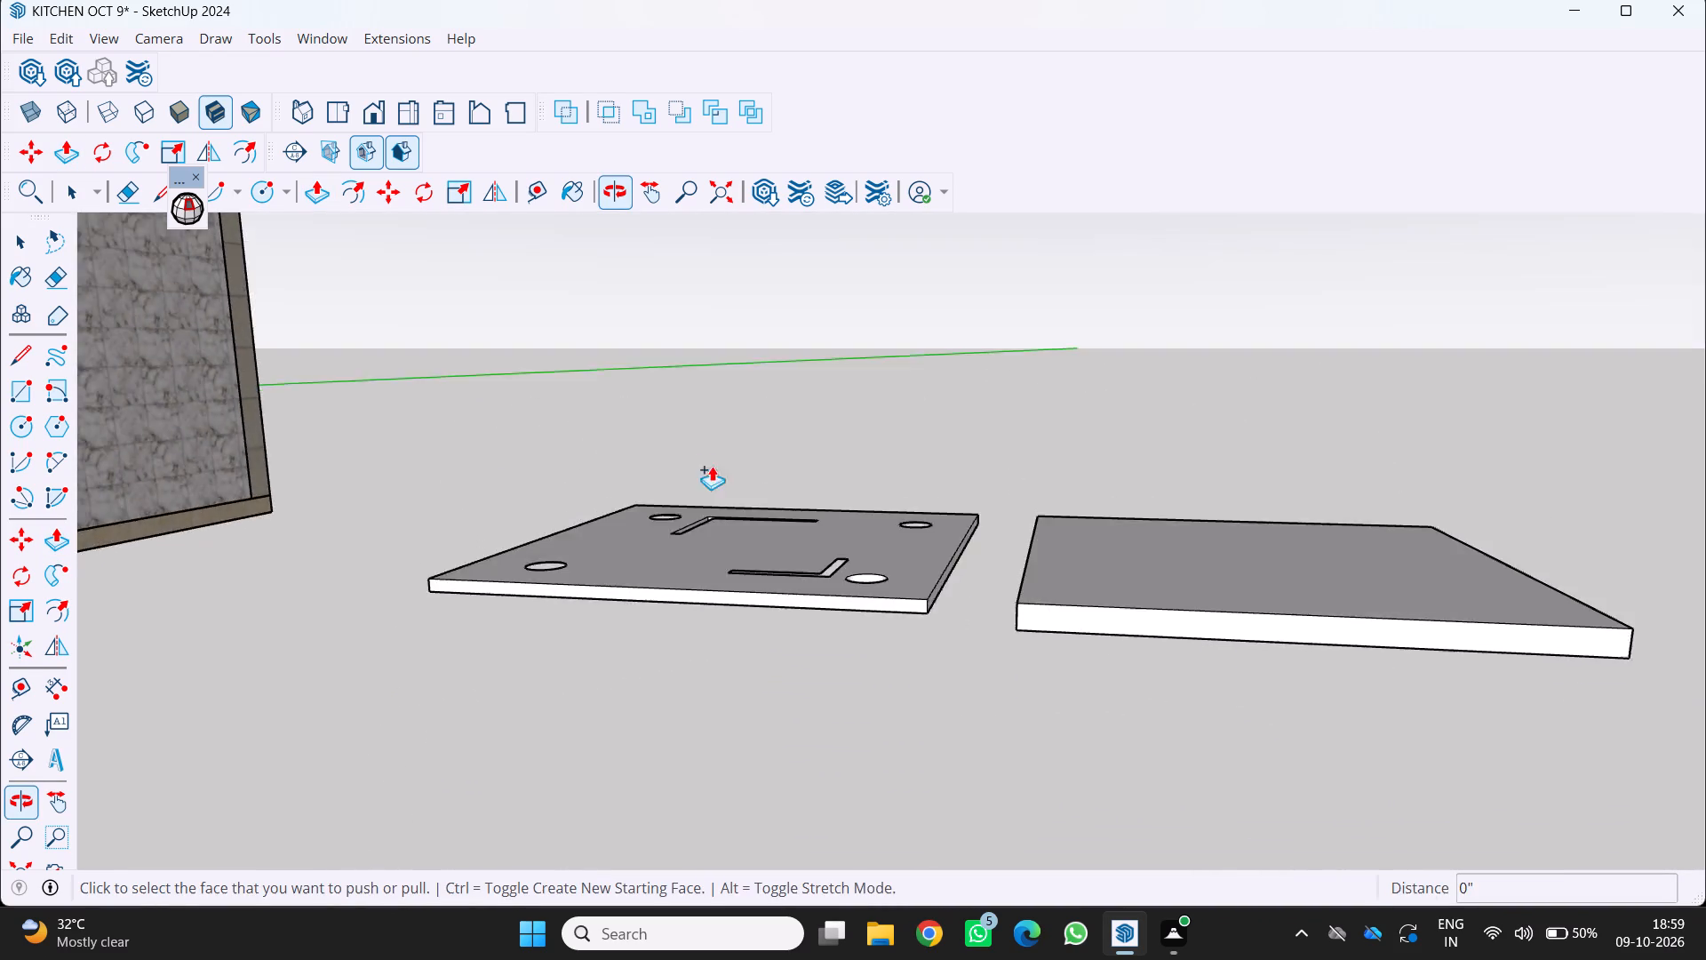
scroll(934, 776, up, 10)
middle_drag(918, 748, 883, 540)
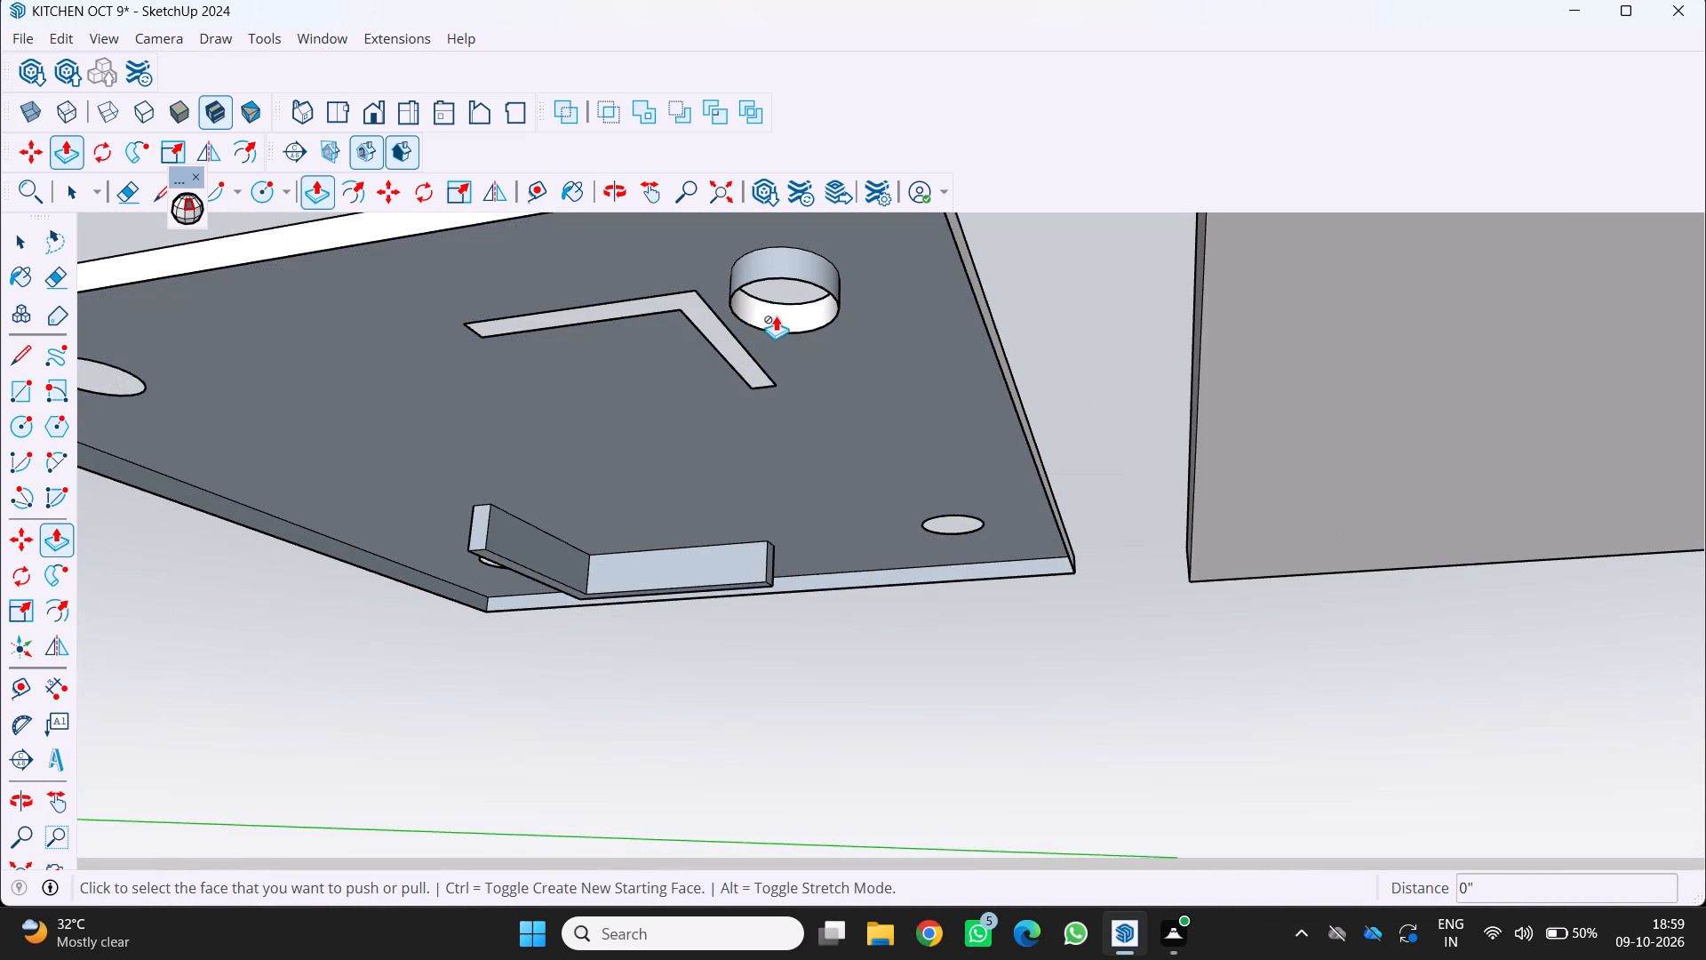
key(space)
click(793, 281)
click(793, 266)
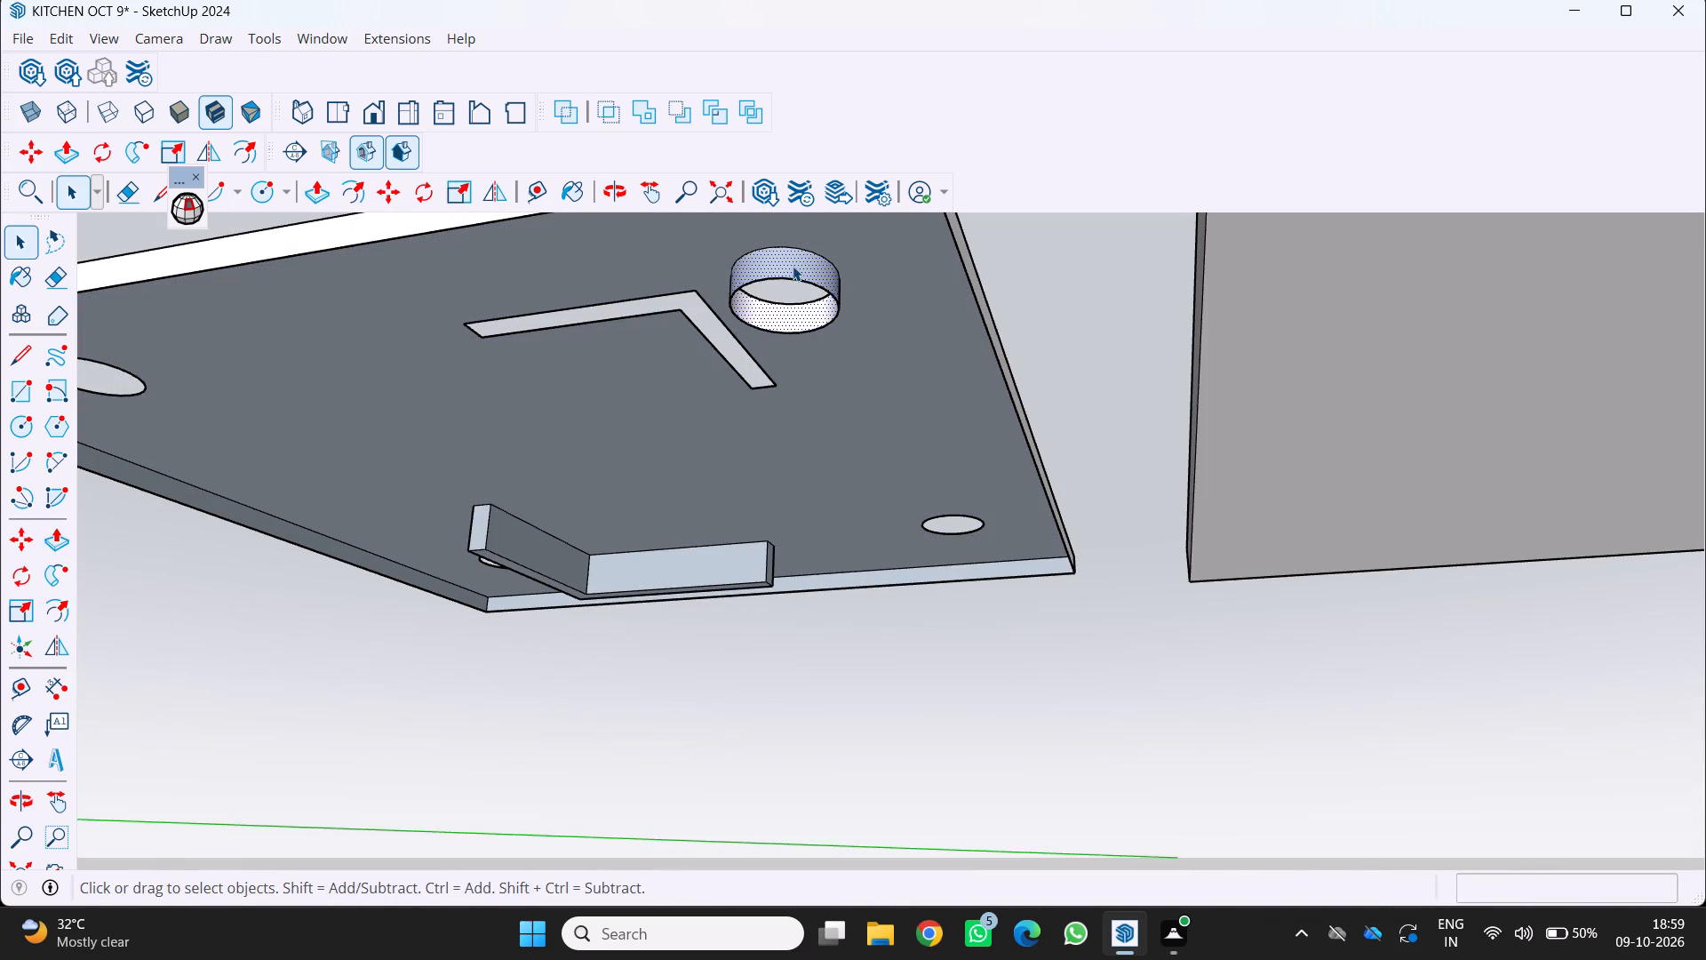
key(Delete)
Erase the stray circular edge left beneath the first slab's front hole on the second slab's side.
middle_drag(792, 291, 816, 696)
scroll(816, 696, down, 6)
middle_drag(804, 676, 828, 470)
scroll(841, 698, up, 5)
middle_click(836, 716)
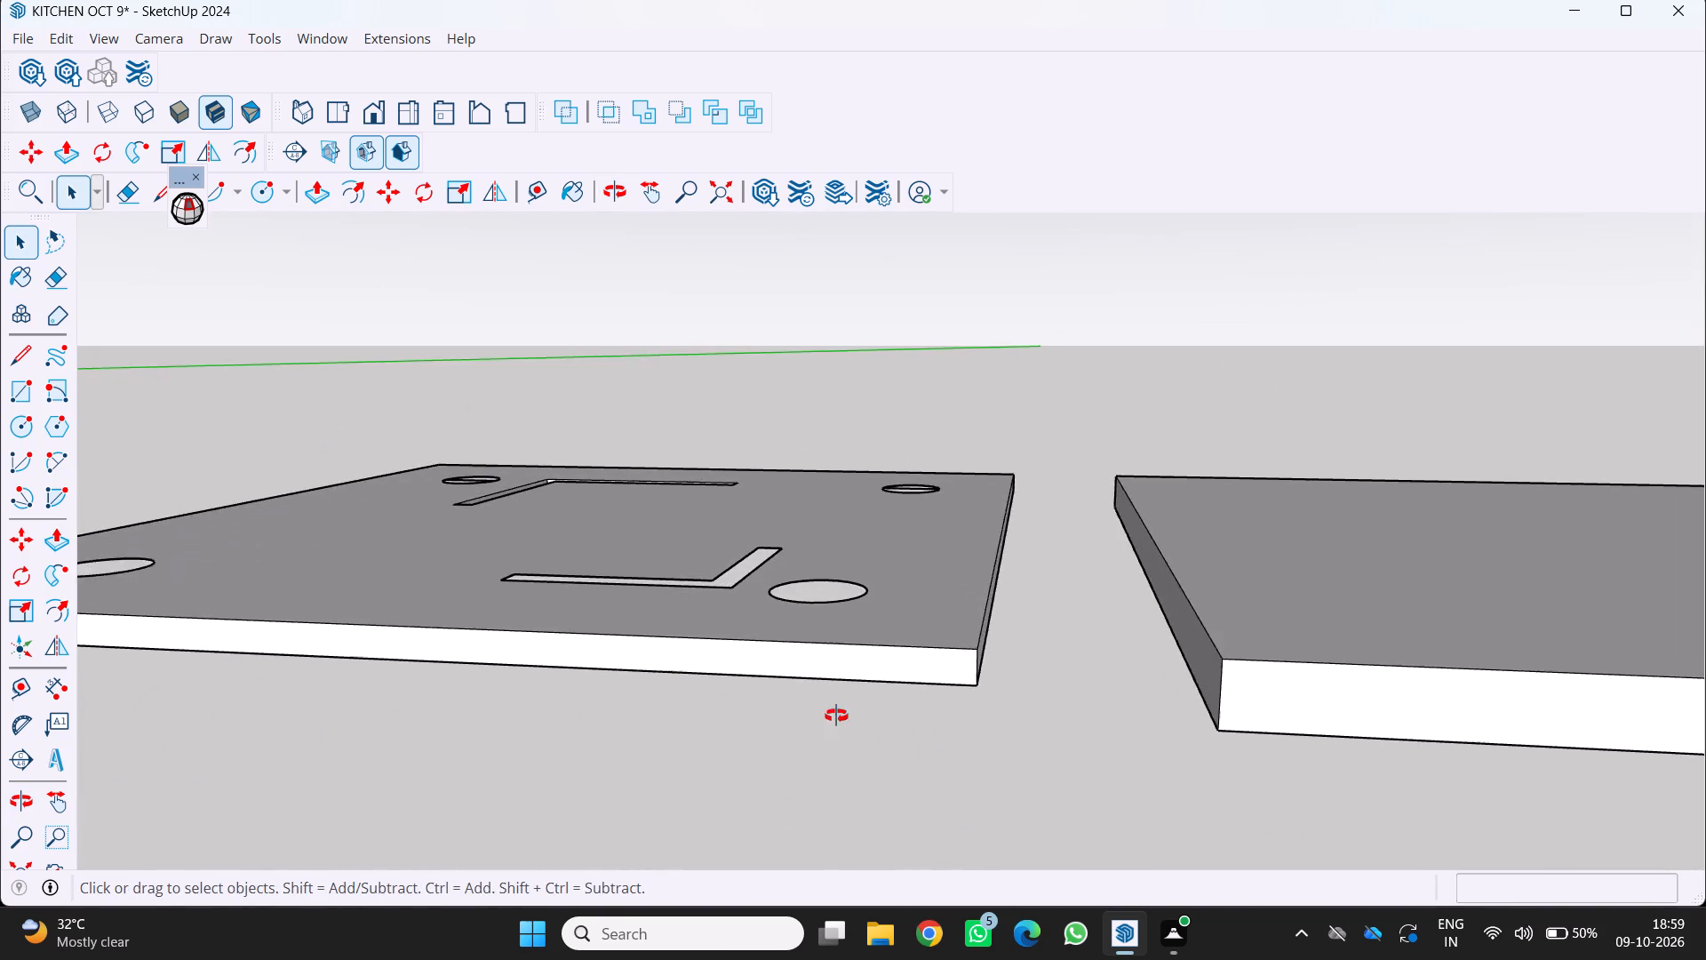
scroll(836, 716, up, 2)
middle_click(838, 714)
middle_drag(843, 708, 831, 609)
middle_drag(830, 603, 817, 540)
scroll(817, 538, up, 1)
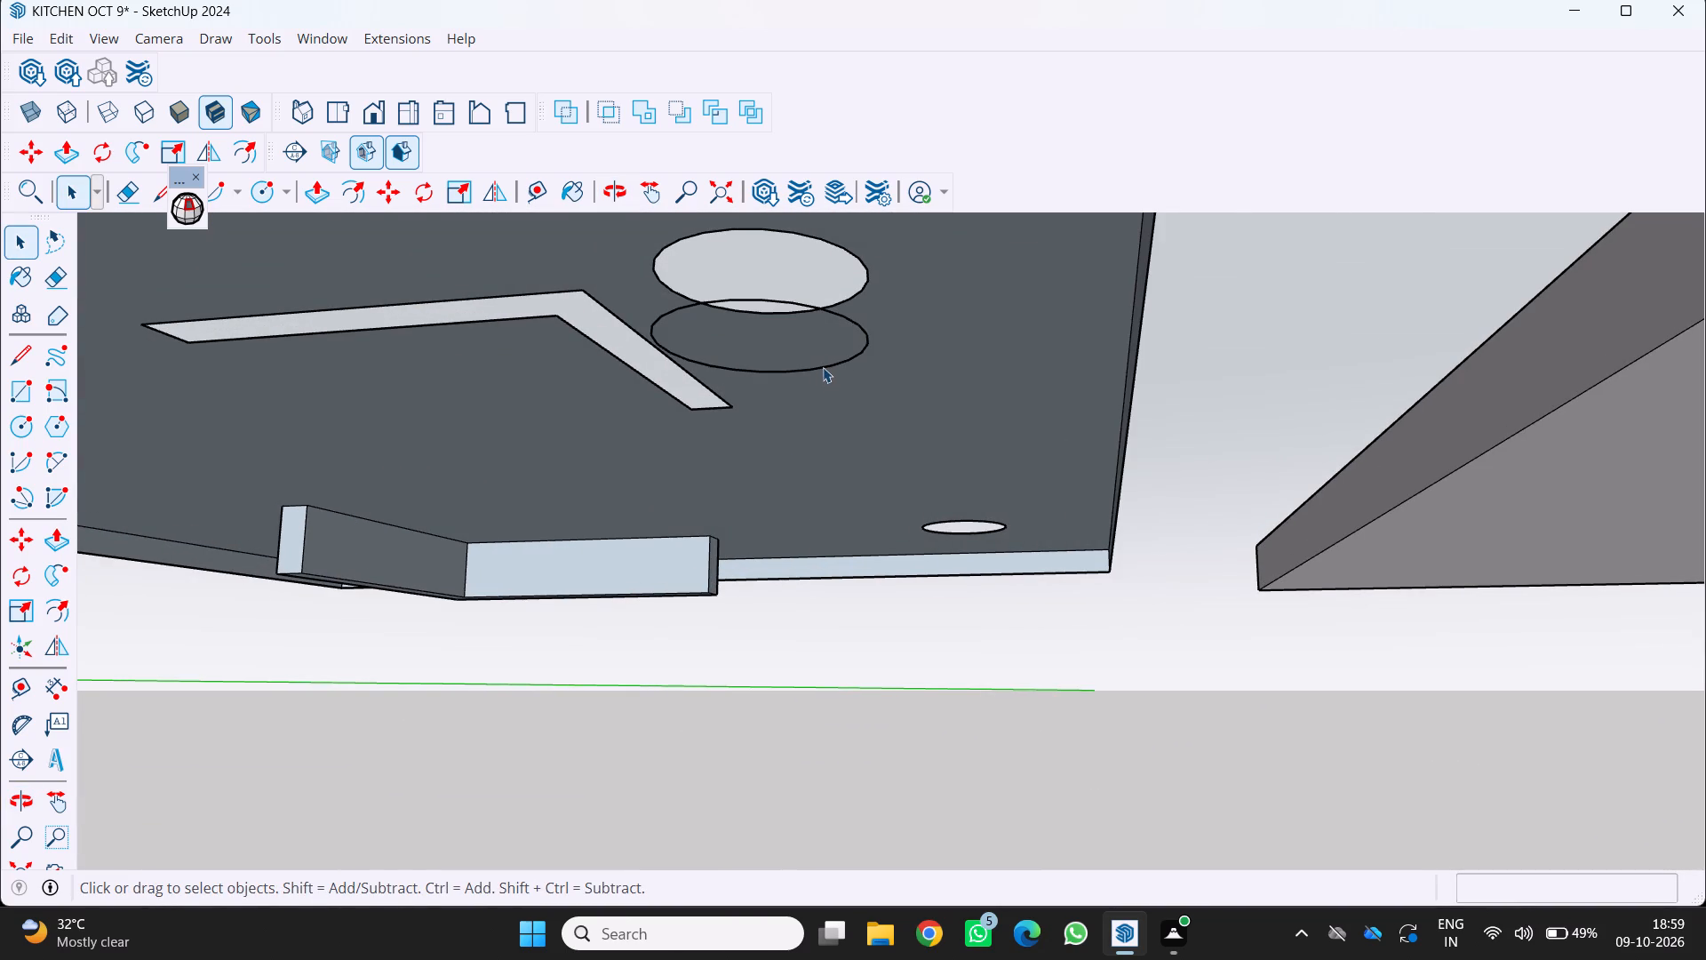
click(819, 368)
key(Delete)
Examine the first slab's holes and L-shaped openings from the side and above for leftover geometry.
middle_drag(817, 371, 797, 512)
middle_drag(794, 529, 788, 559)
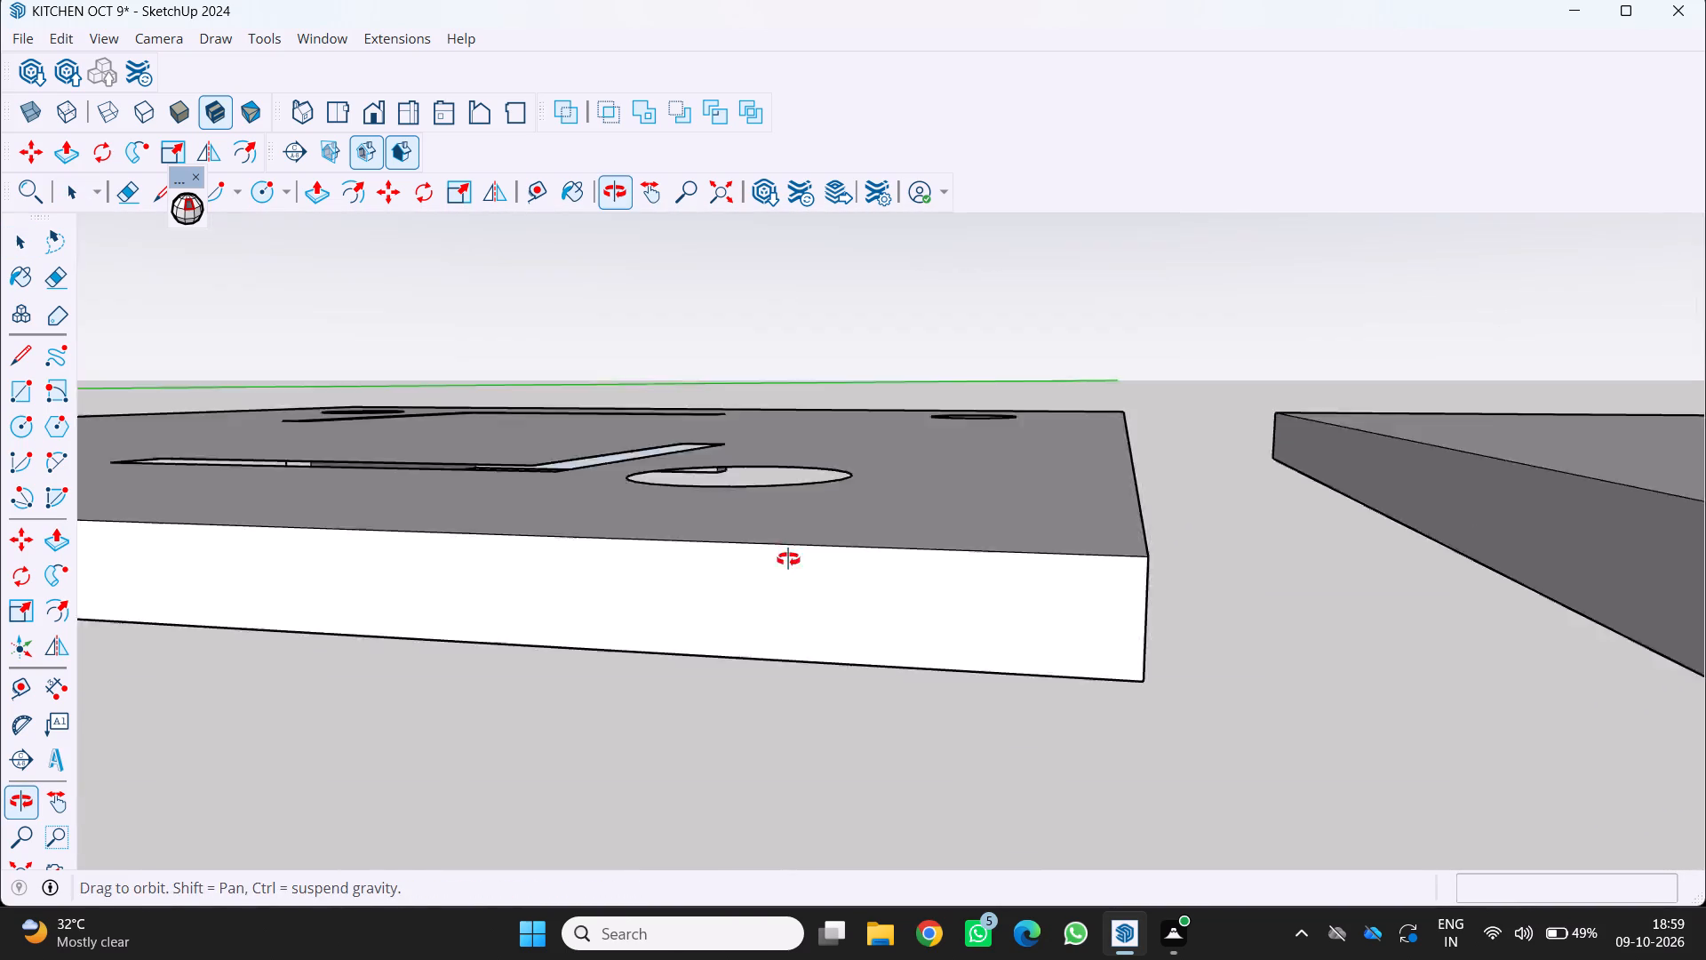
middle_drag(788, 559, 779, 617)
scroll(782, 600, down, 5)
middle_click(712, 452)
middle_click(717, 455)
middle_drag(719, 460, 815, 612)
scroll(767, 378, down, 5)
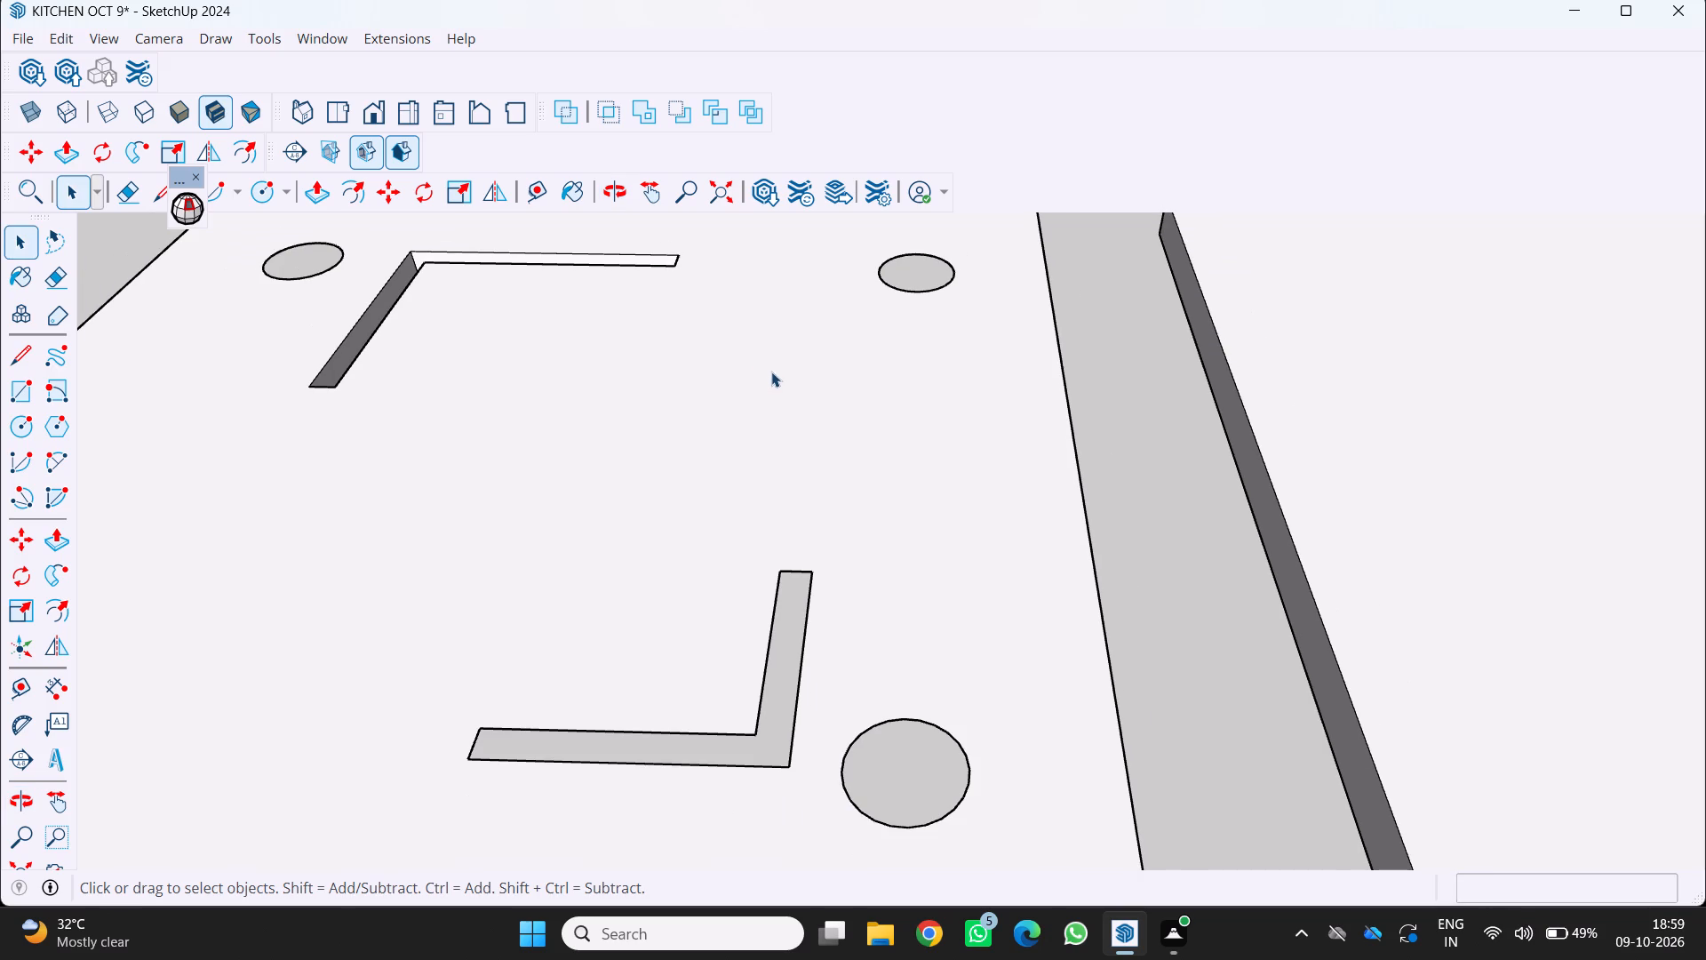
scroll(770, 377, down, 3)
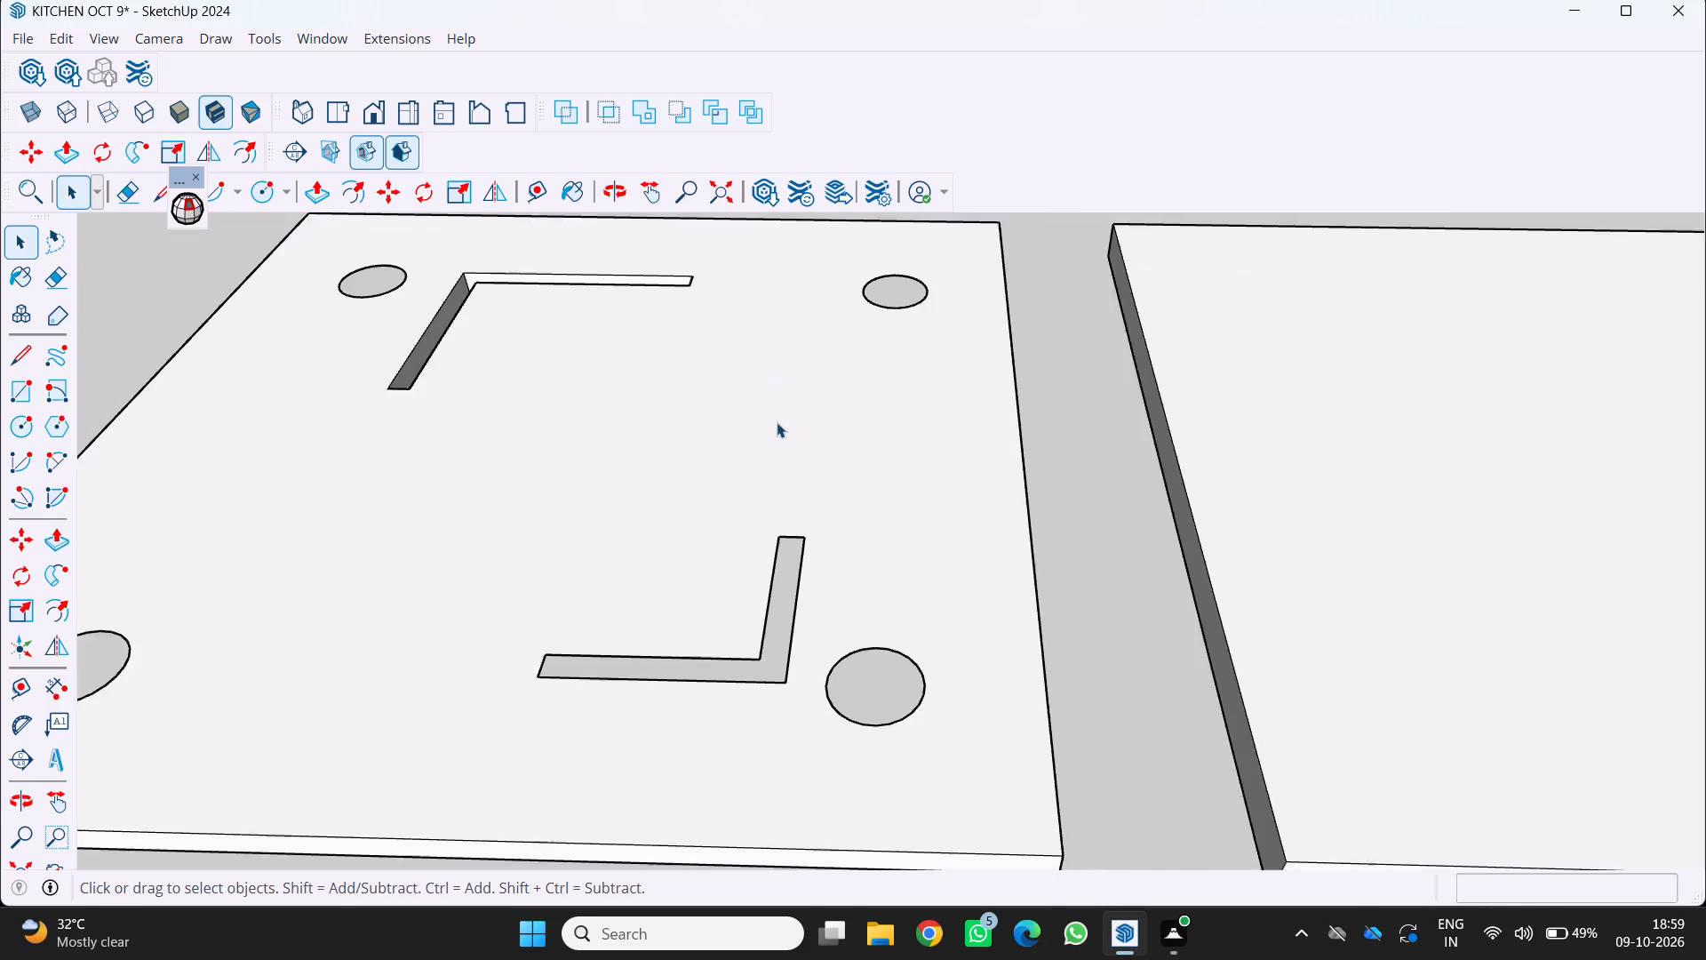
scroll(777, 422, down, 1)
middle_drag(796, 430, 891, 484)
scroll(867, 463, down, 3)
middle_drag(843, 462, 529, 378)
scroll(551, 375, up, 3)
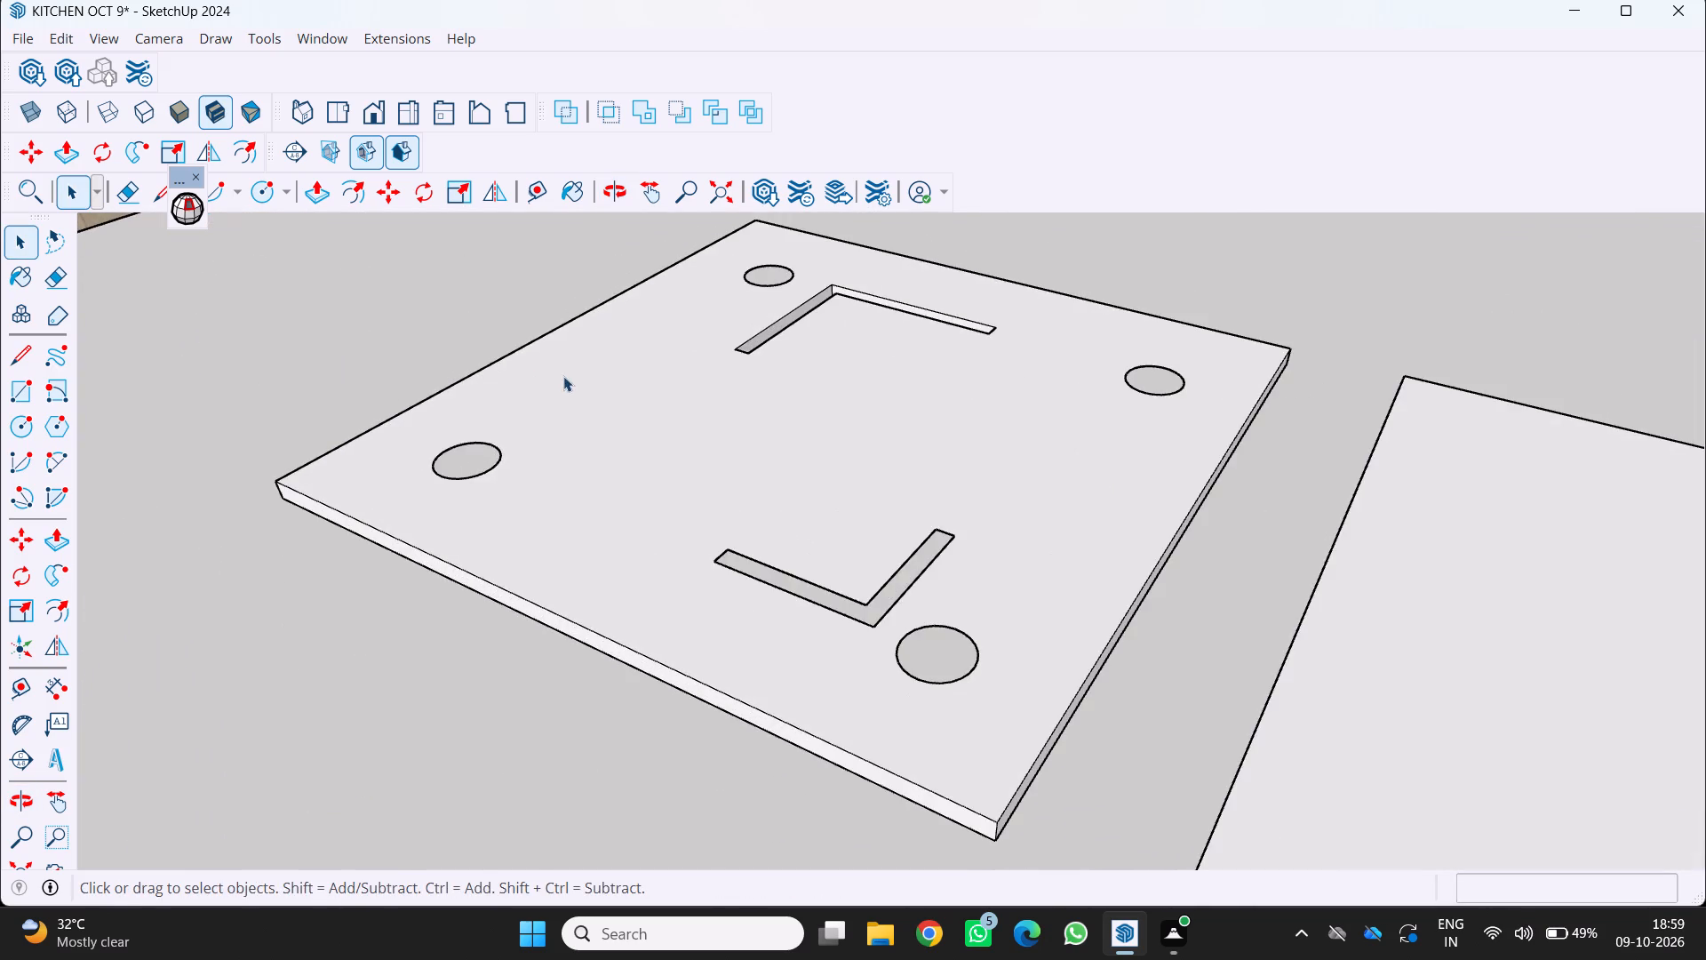
scroll(638, 420, up, 1)
middle_drag(658, 434, 787, 494)
scroll(786, 493, down, 3)
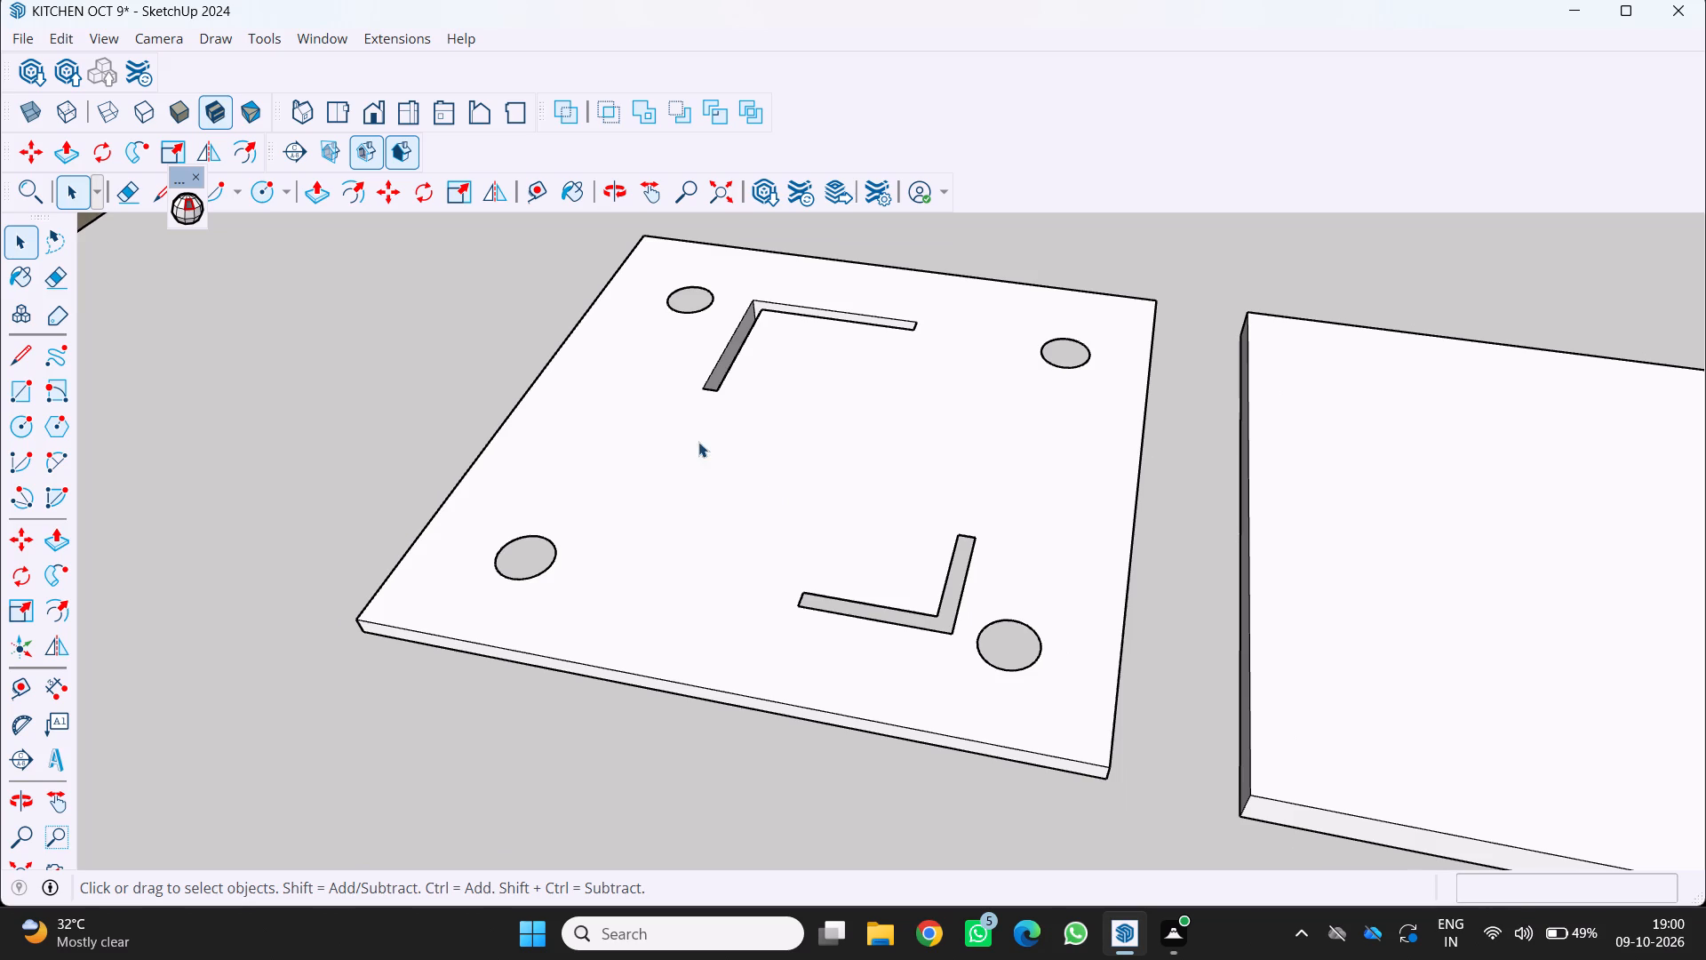
middle_drag(749, 462, 789, 500)
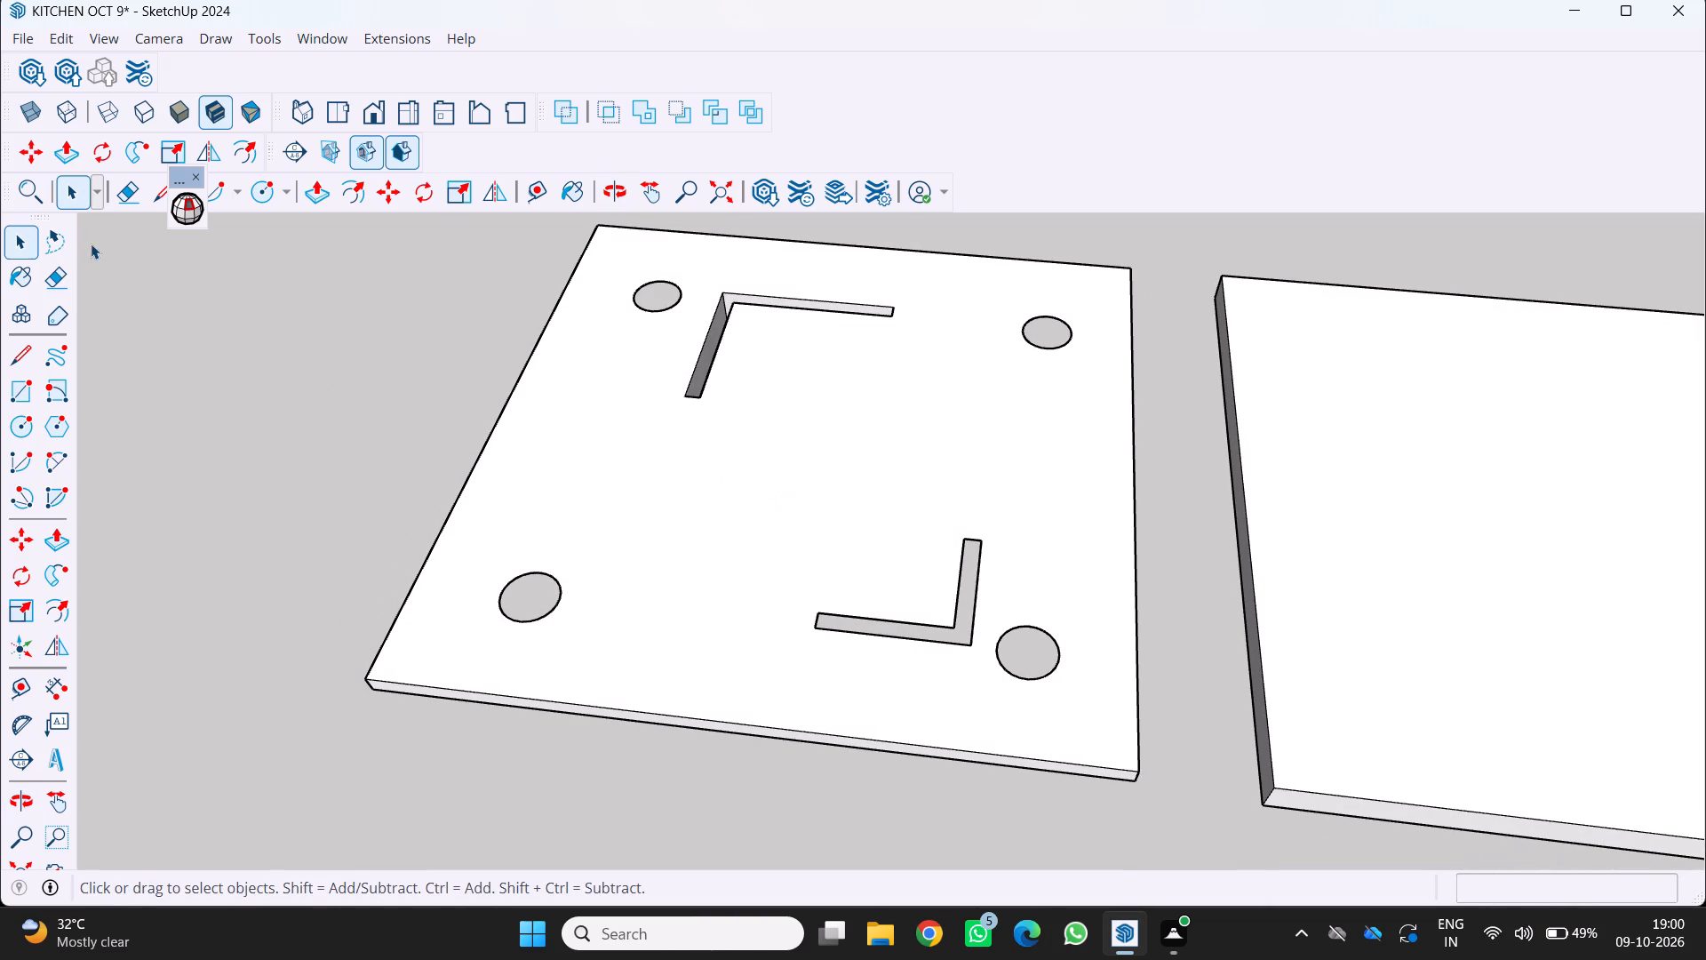
Draw a diagonal line about 2' 8" long on the first slab's top face, between the two L-shaped openings.
click(22, 347)
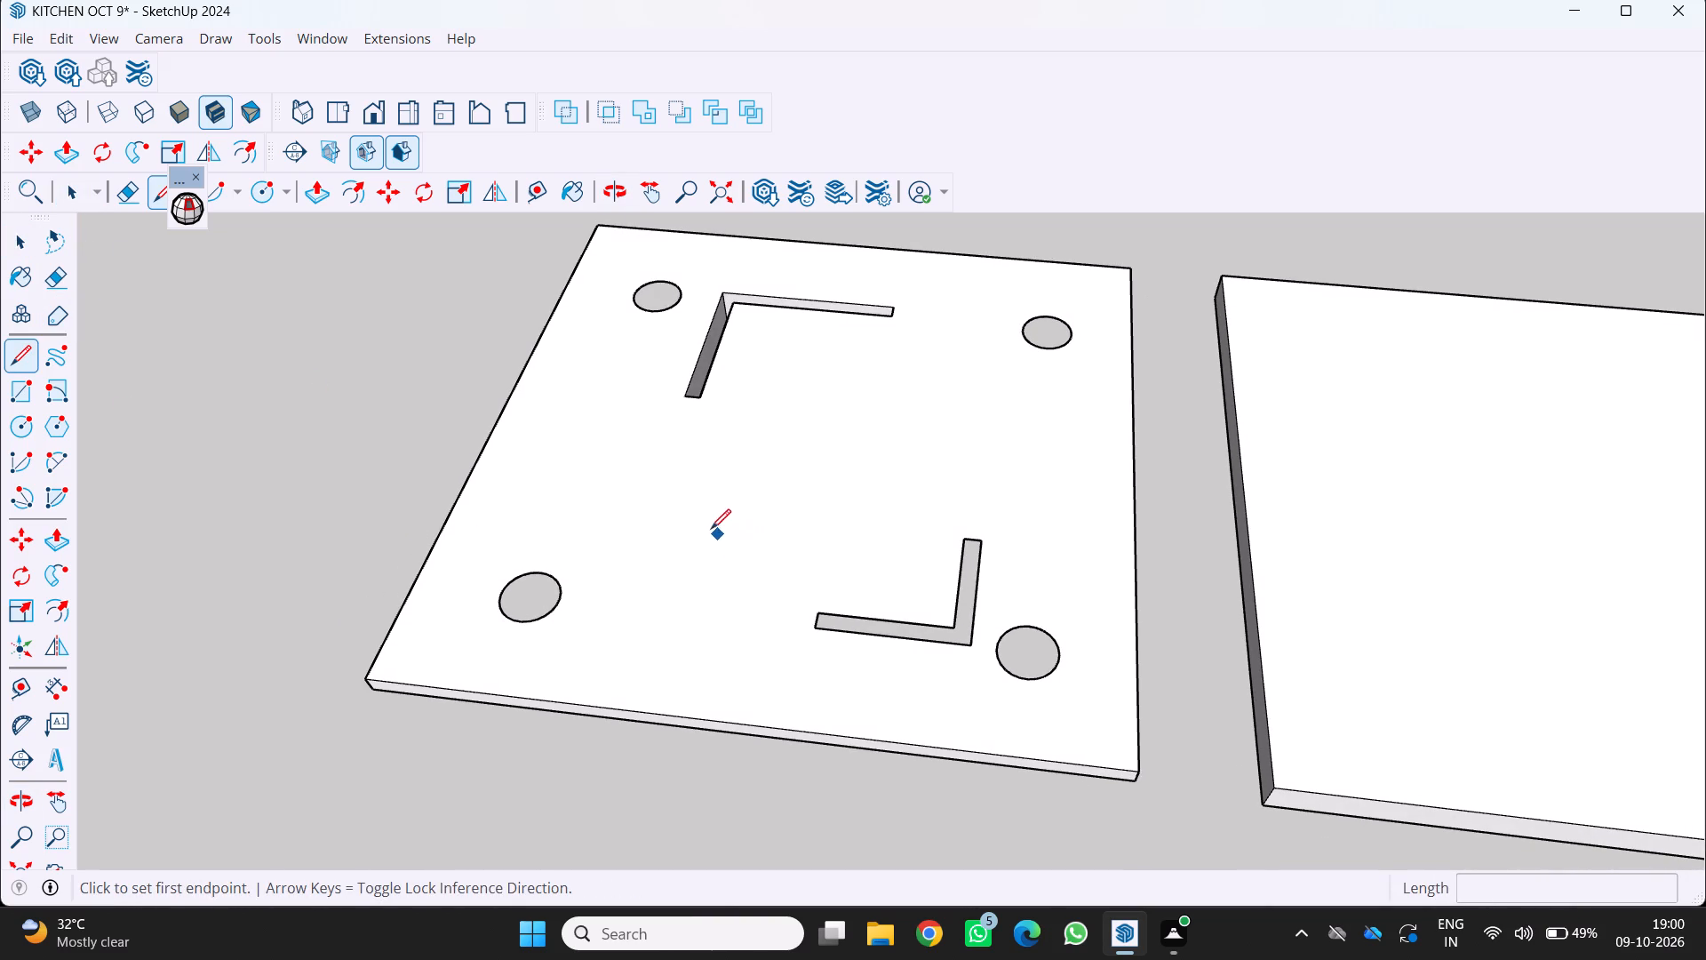
click(665, 475)
click(747, 597)
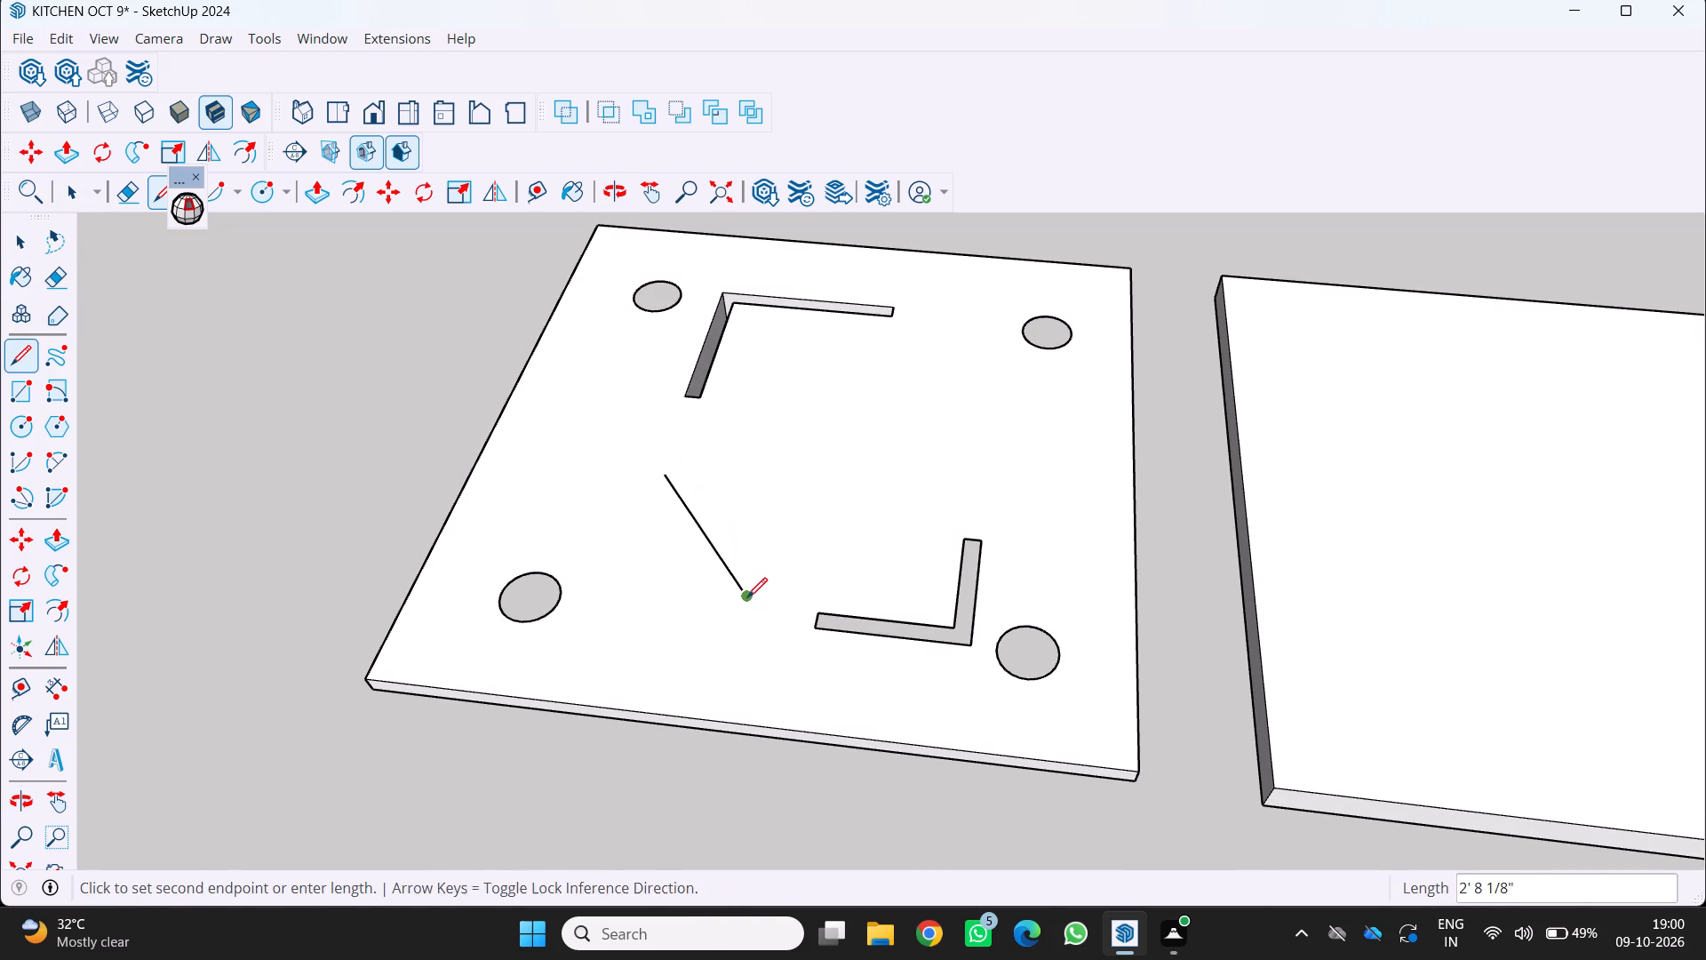
key(v)
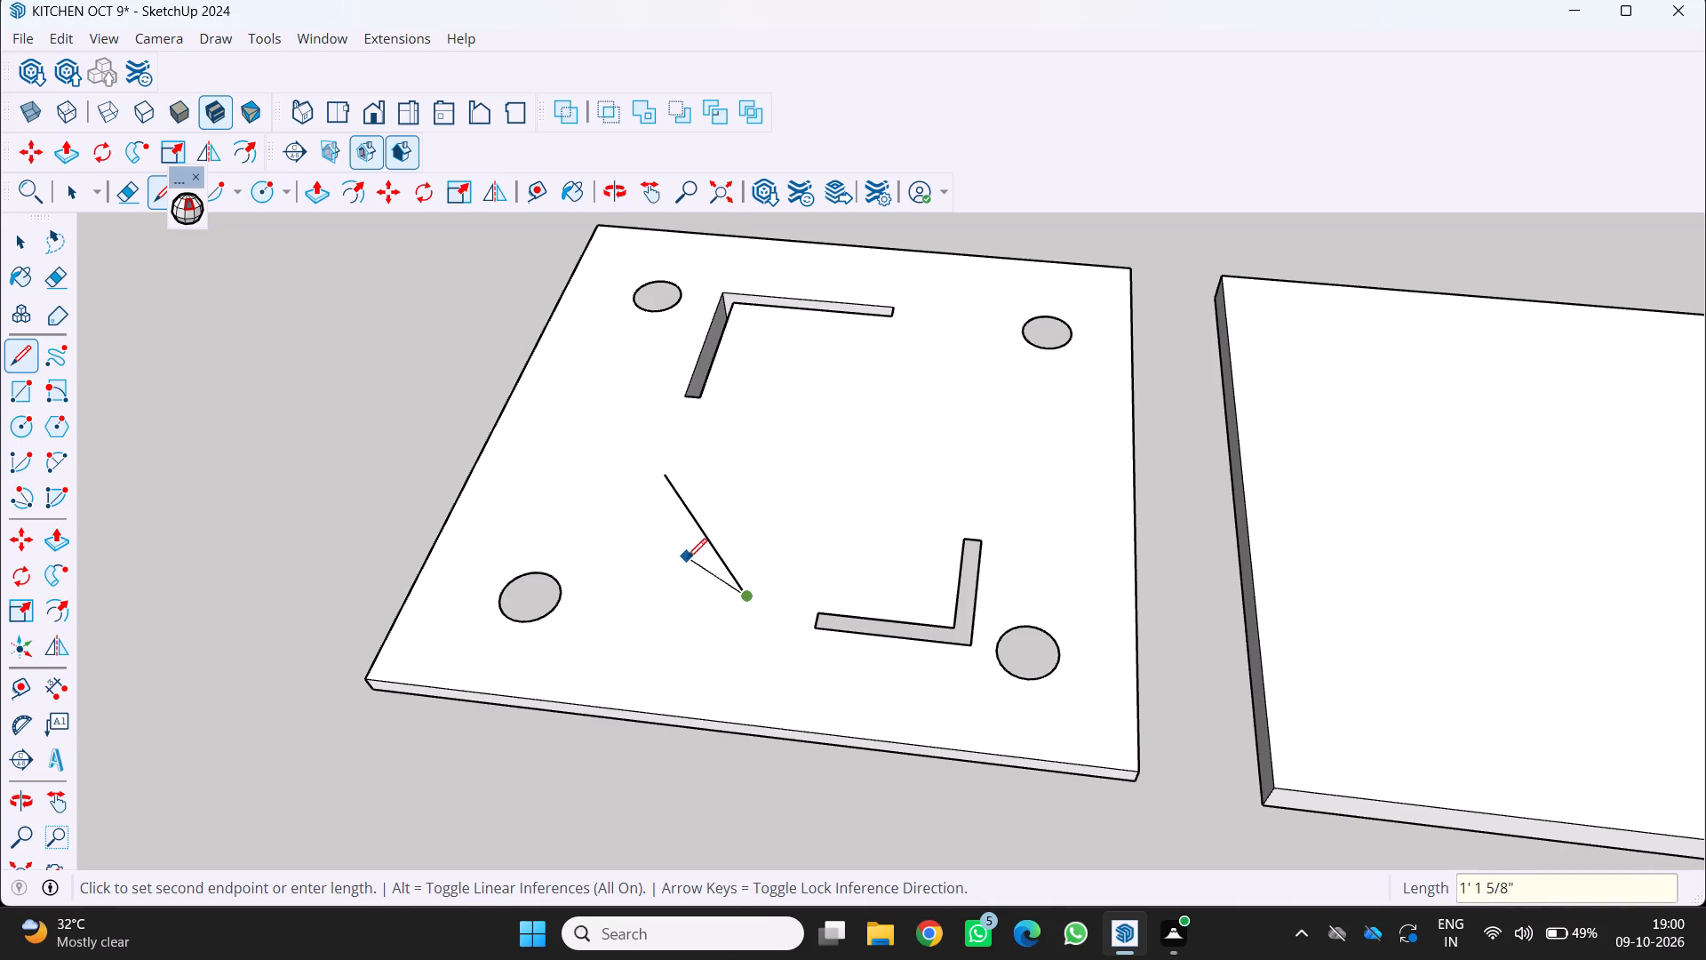
key(space)
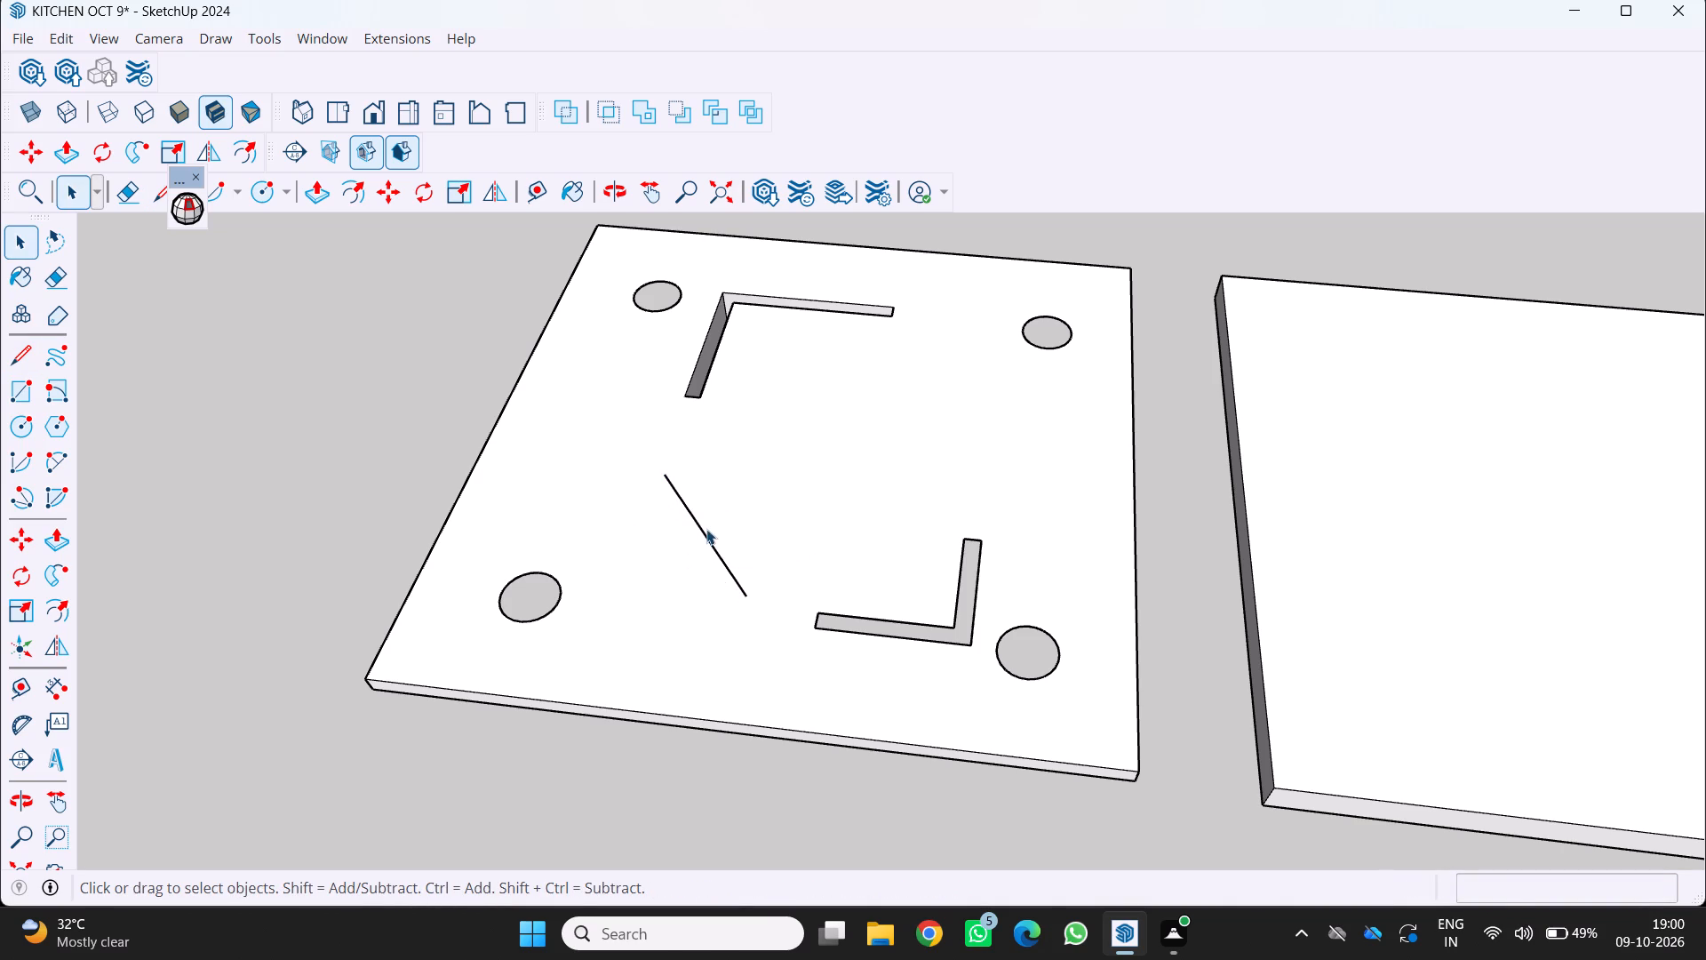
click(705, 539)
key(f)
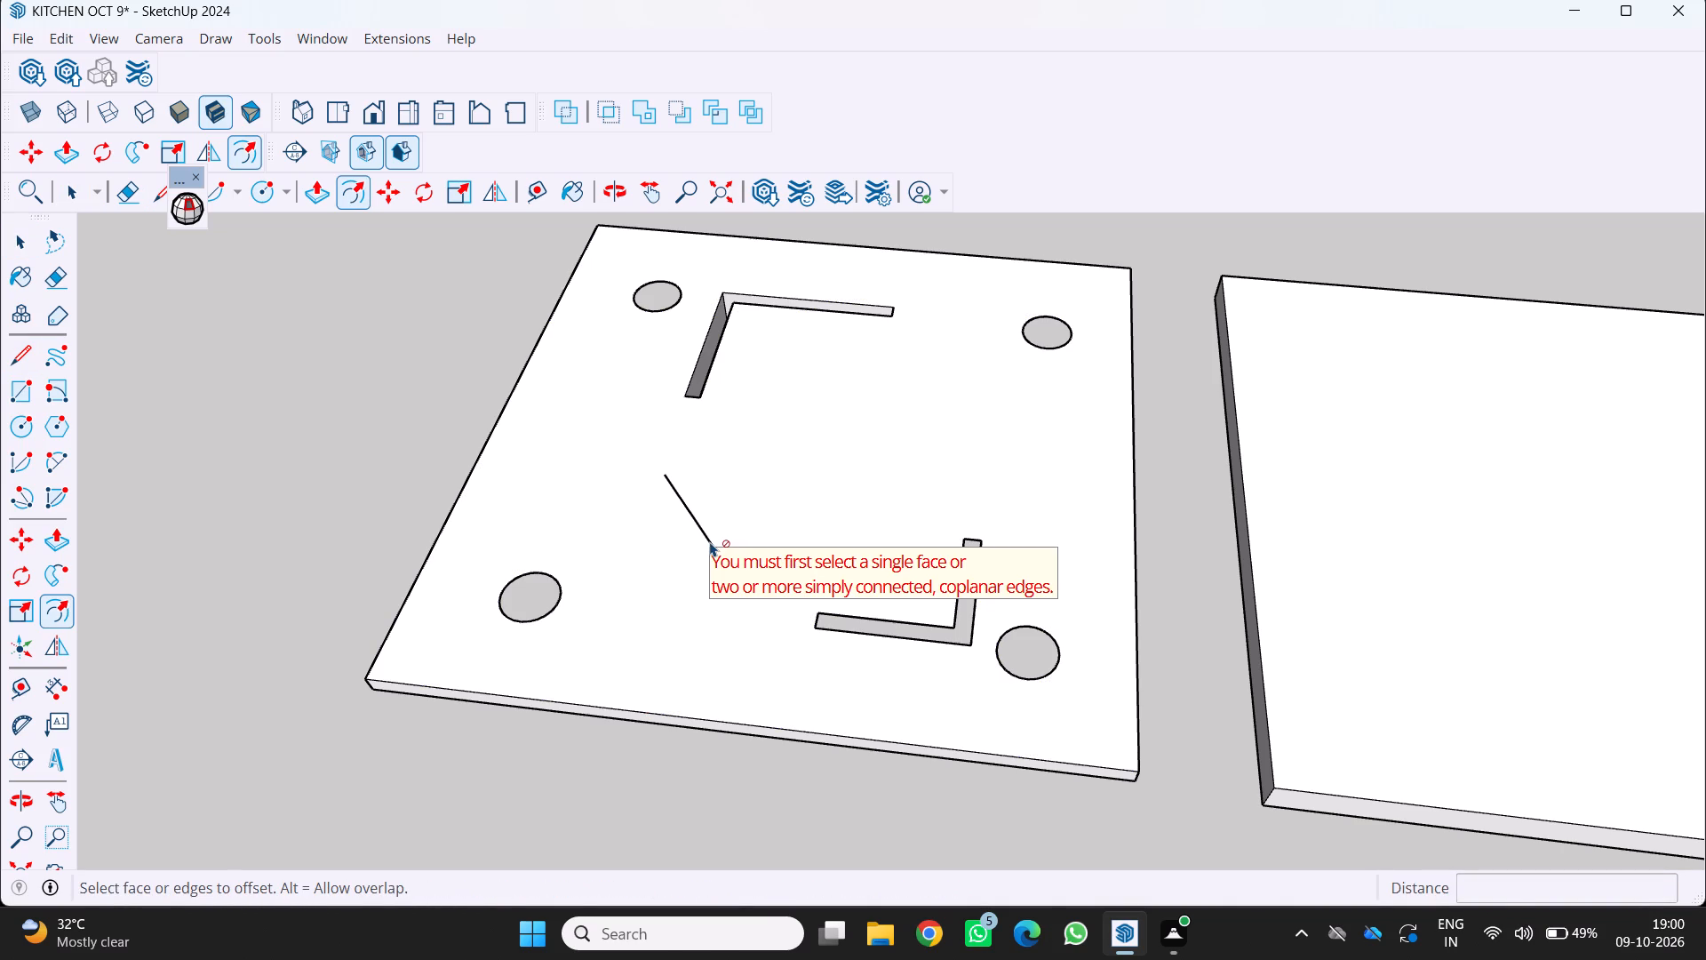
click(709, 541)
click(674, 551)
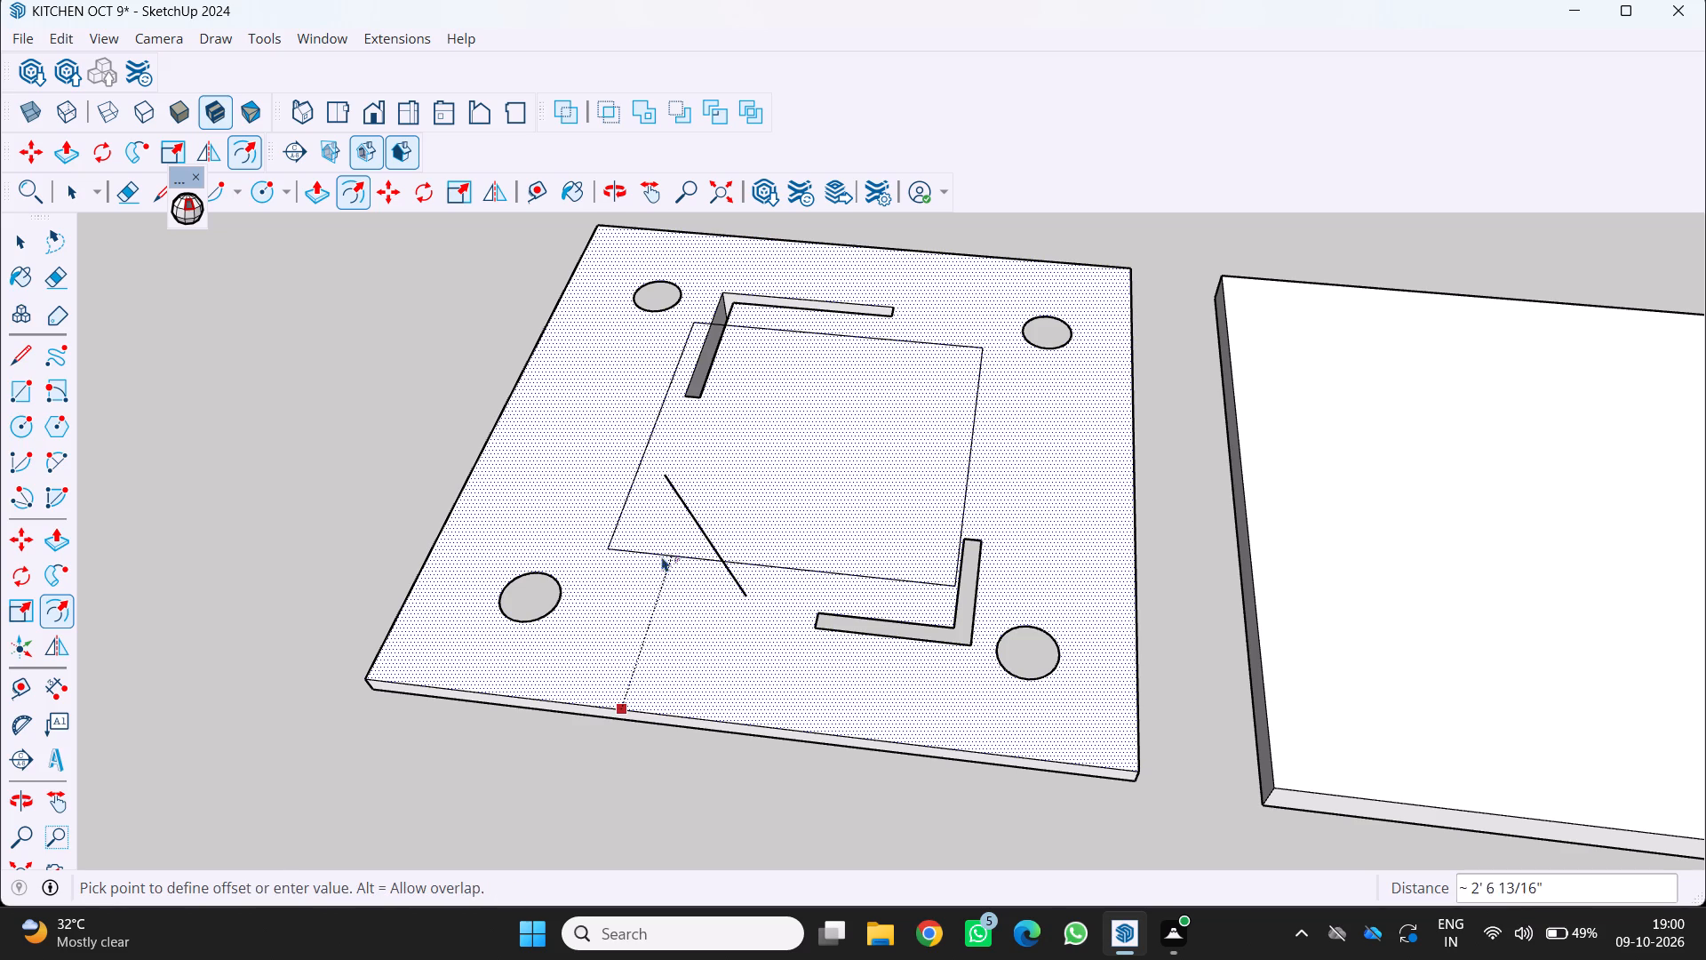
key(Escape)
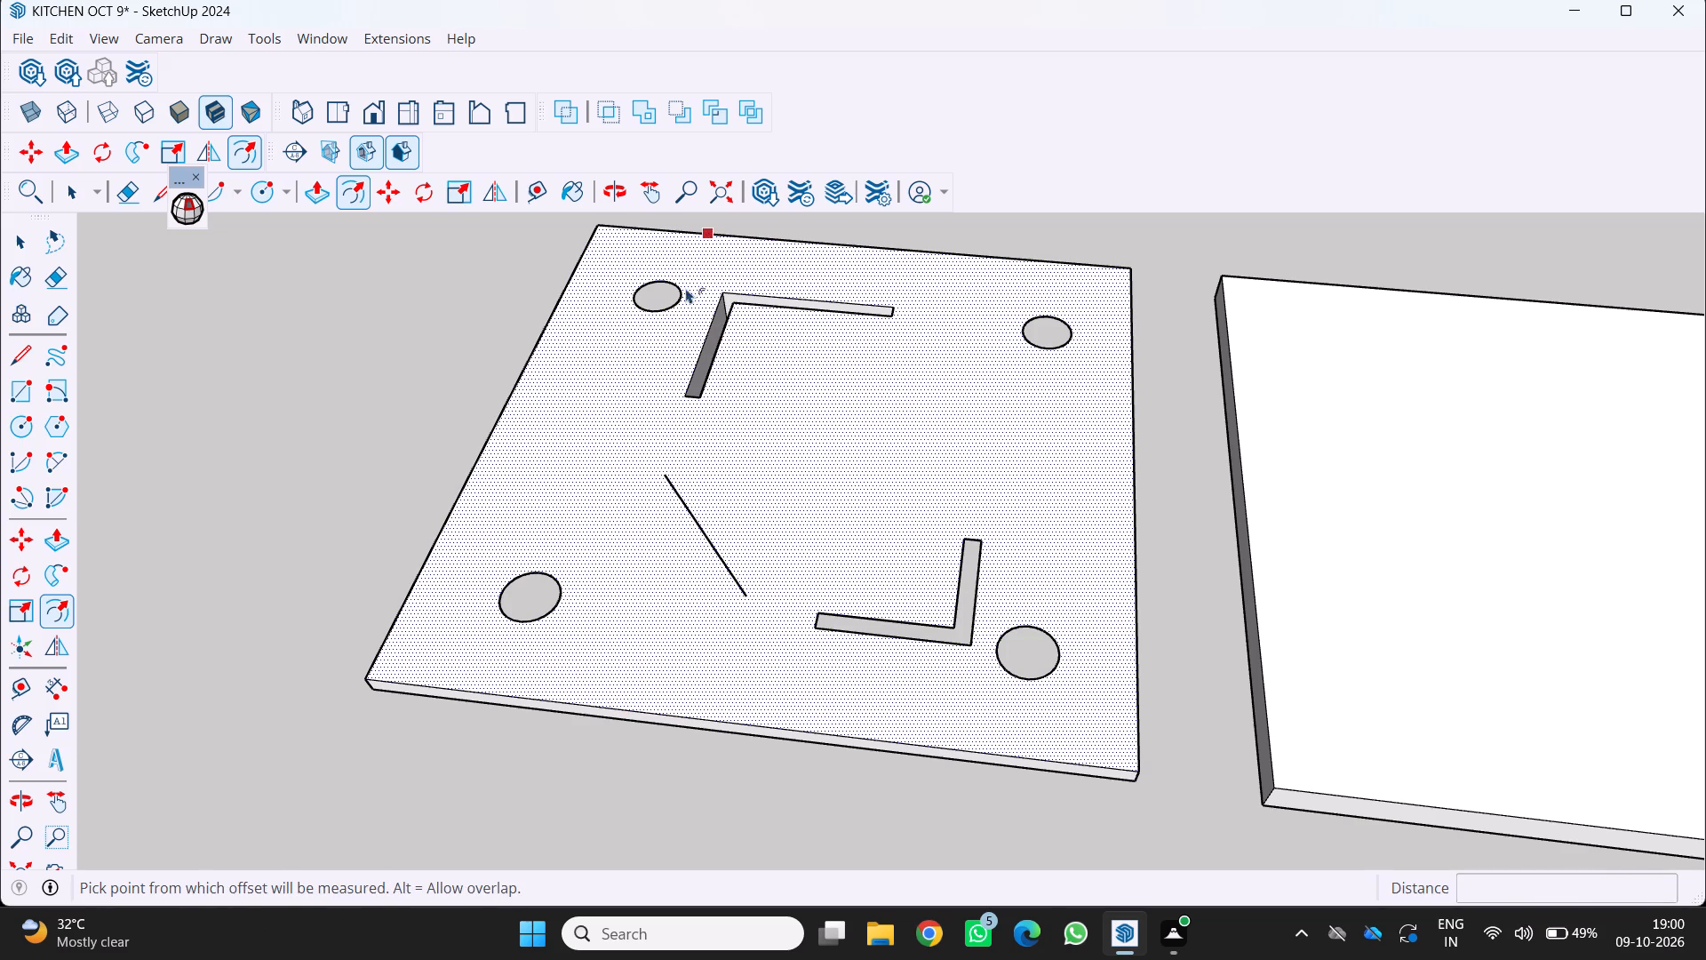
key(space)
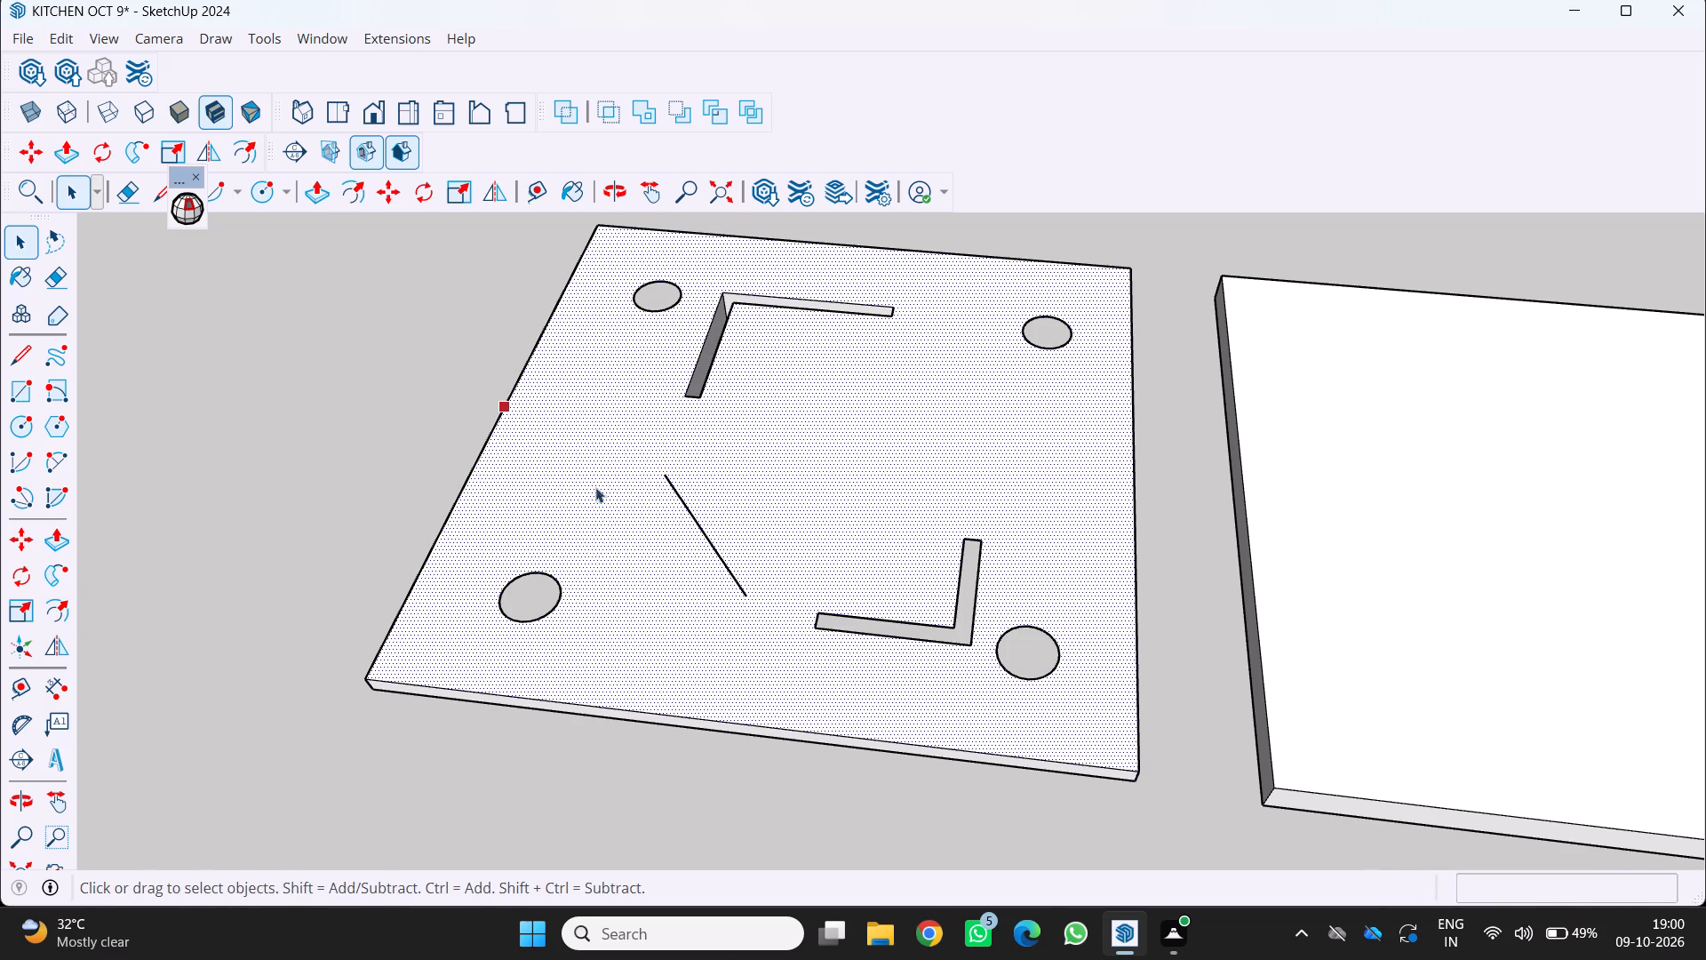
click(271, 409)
Copy the diagonal line 3" parallel to the first slab's front edge, away from the second slab.
click(695, 521)
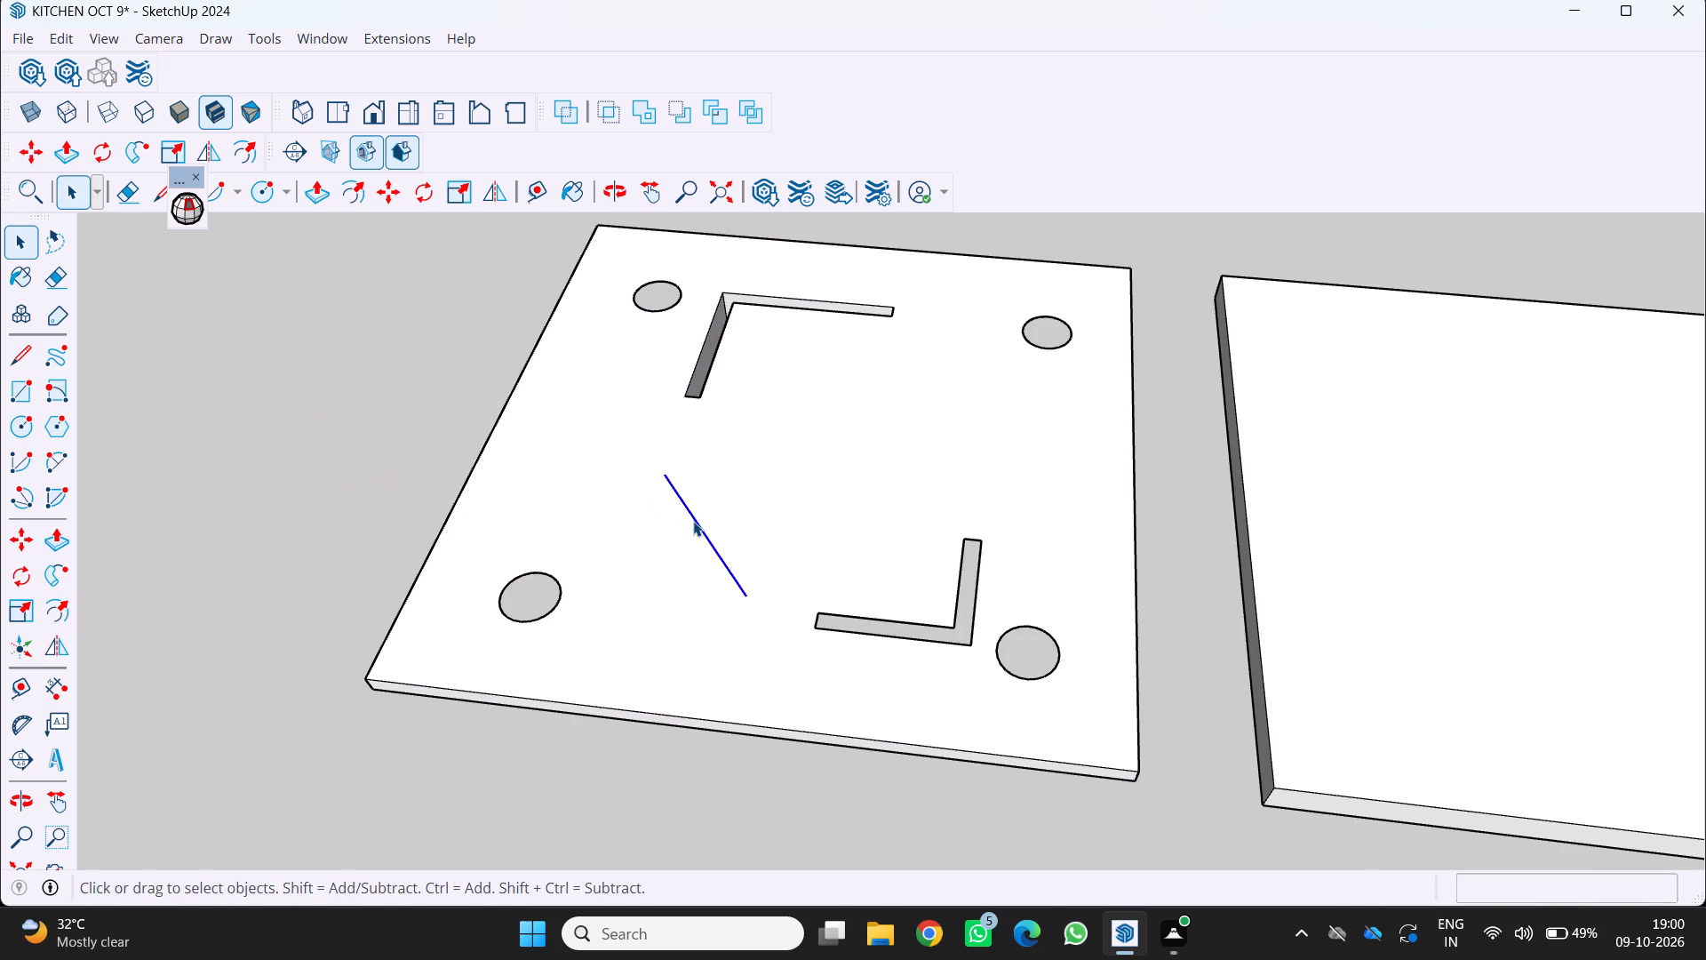
key(m)
click(702, 533)
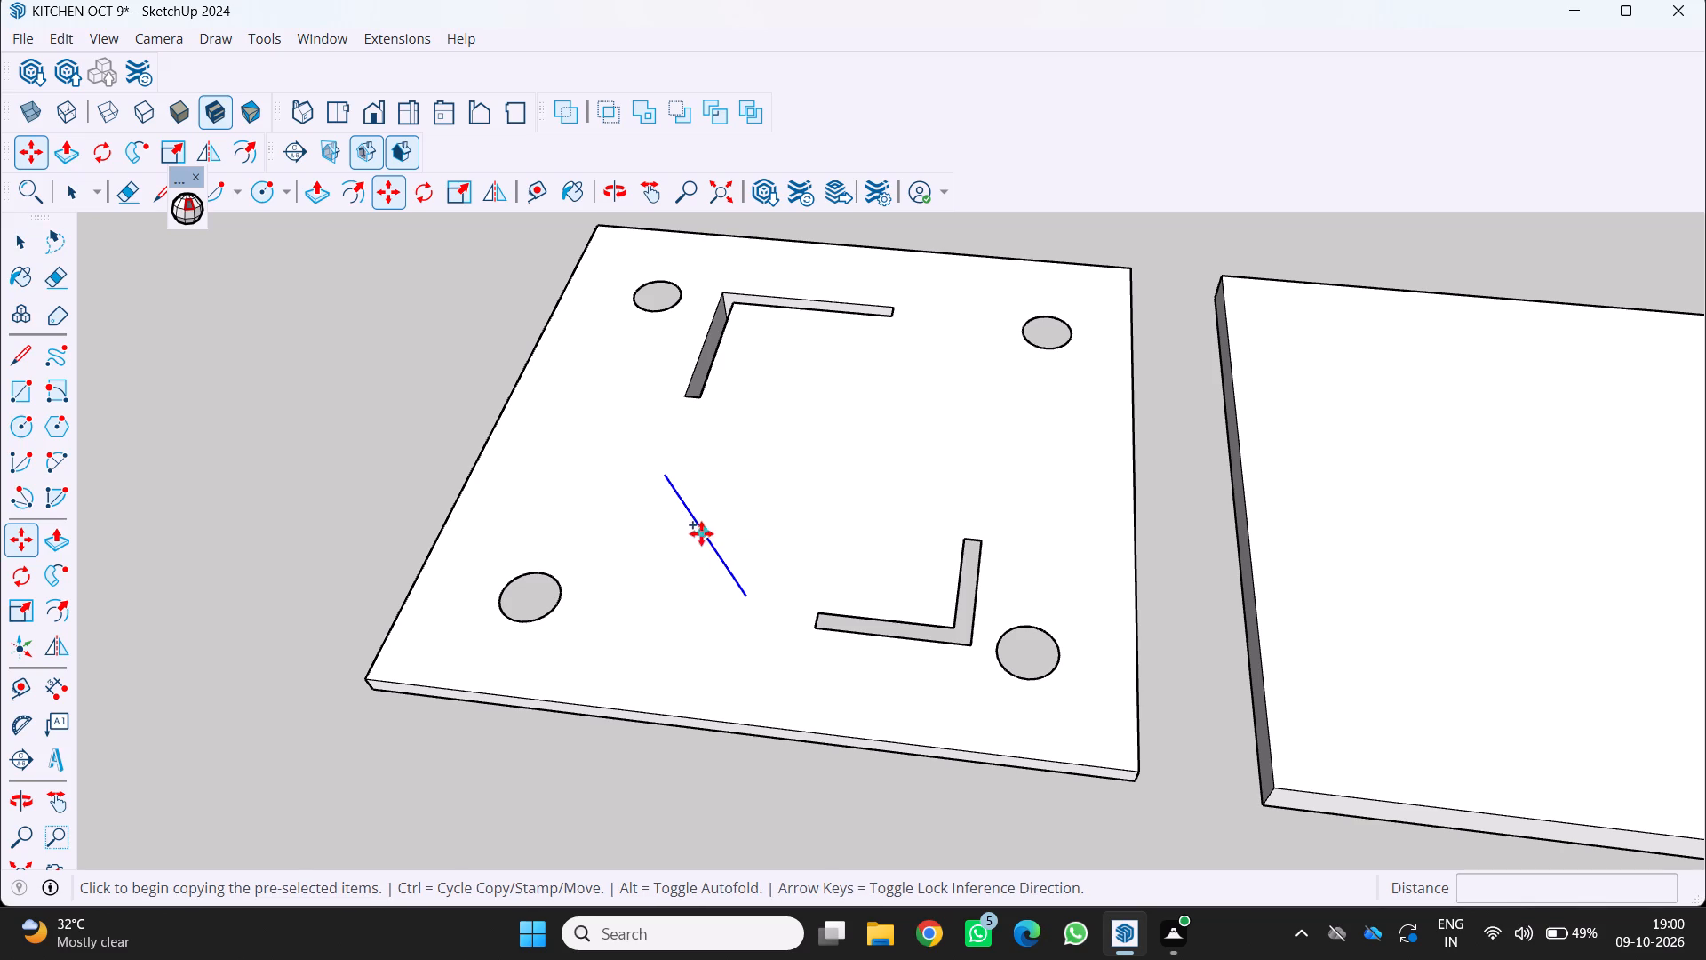
key(3)
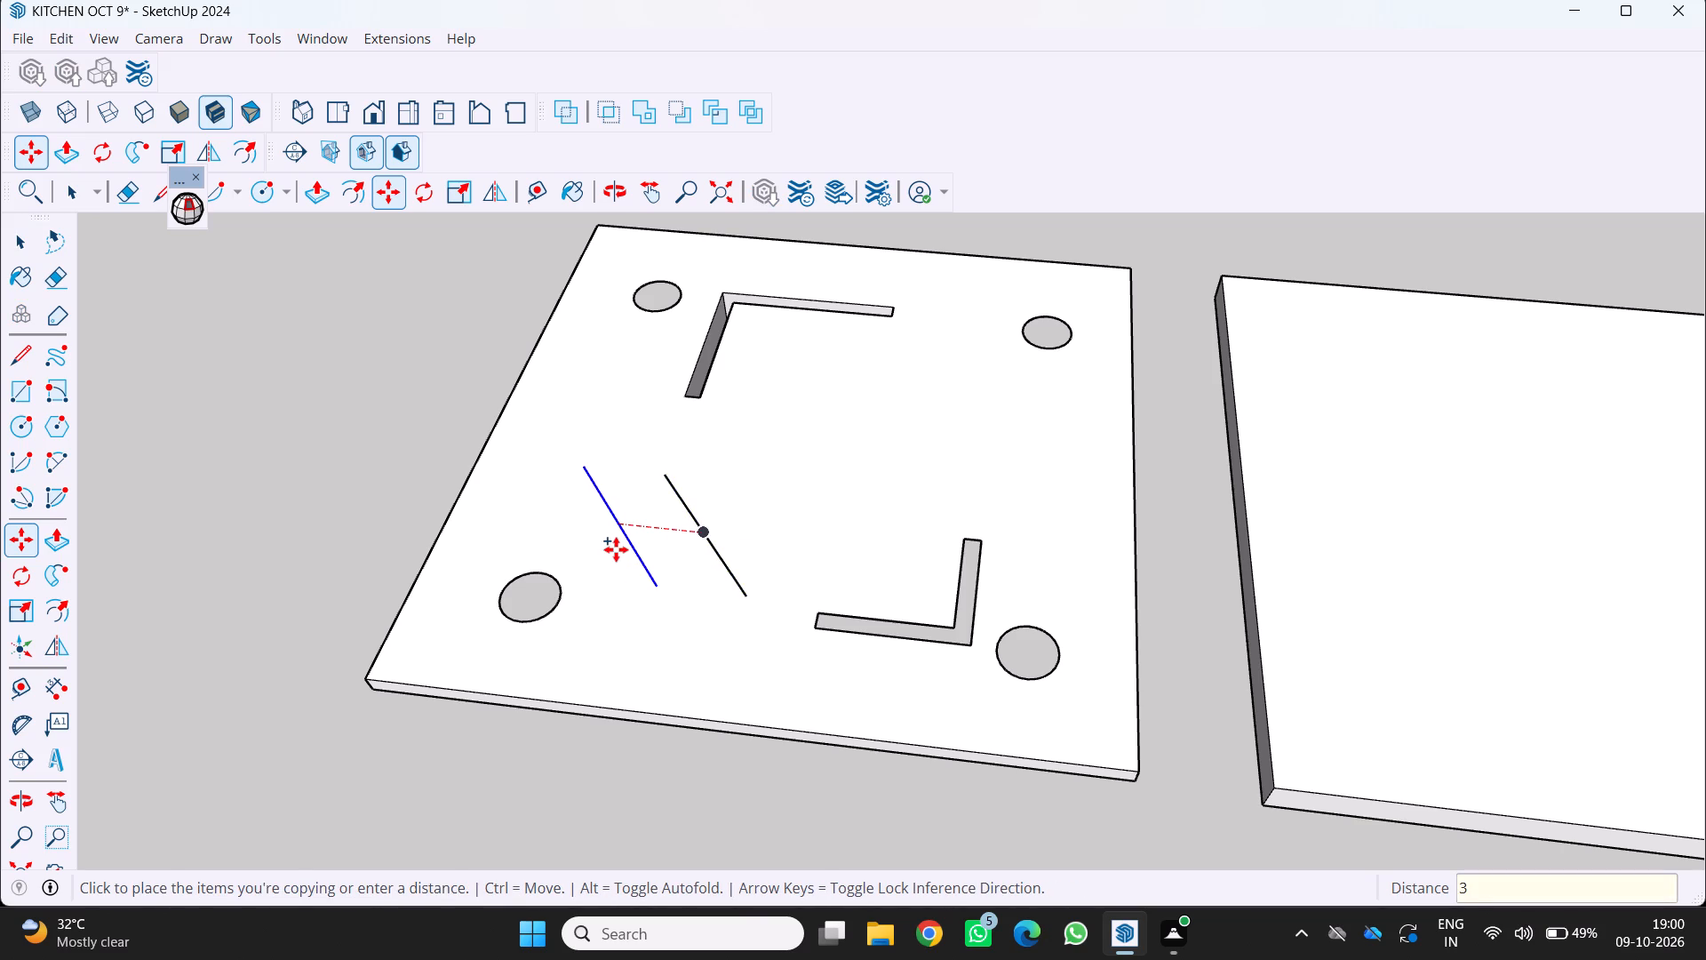
key(Return)
scroll(756, 581, up, 2)
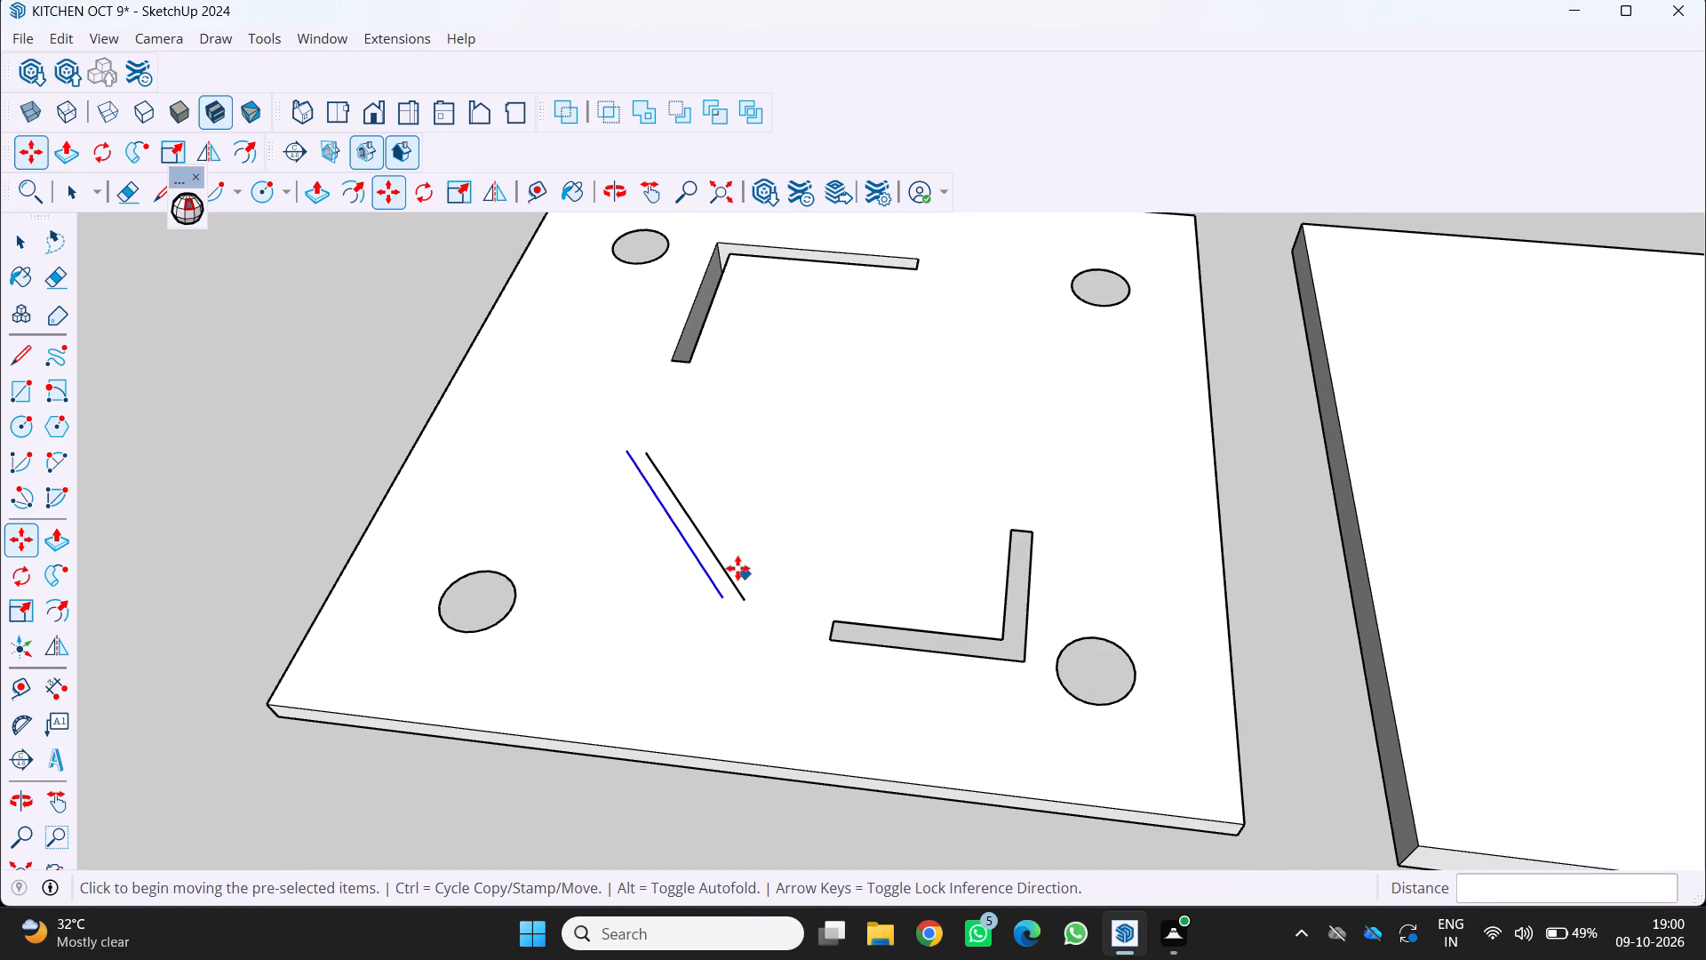
text(VV)
key(space)
Join both pairs of ends of the two diagonal lines with short 3" lines to close the strip outline.
scroll(629, 582, up, 2)
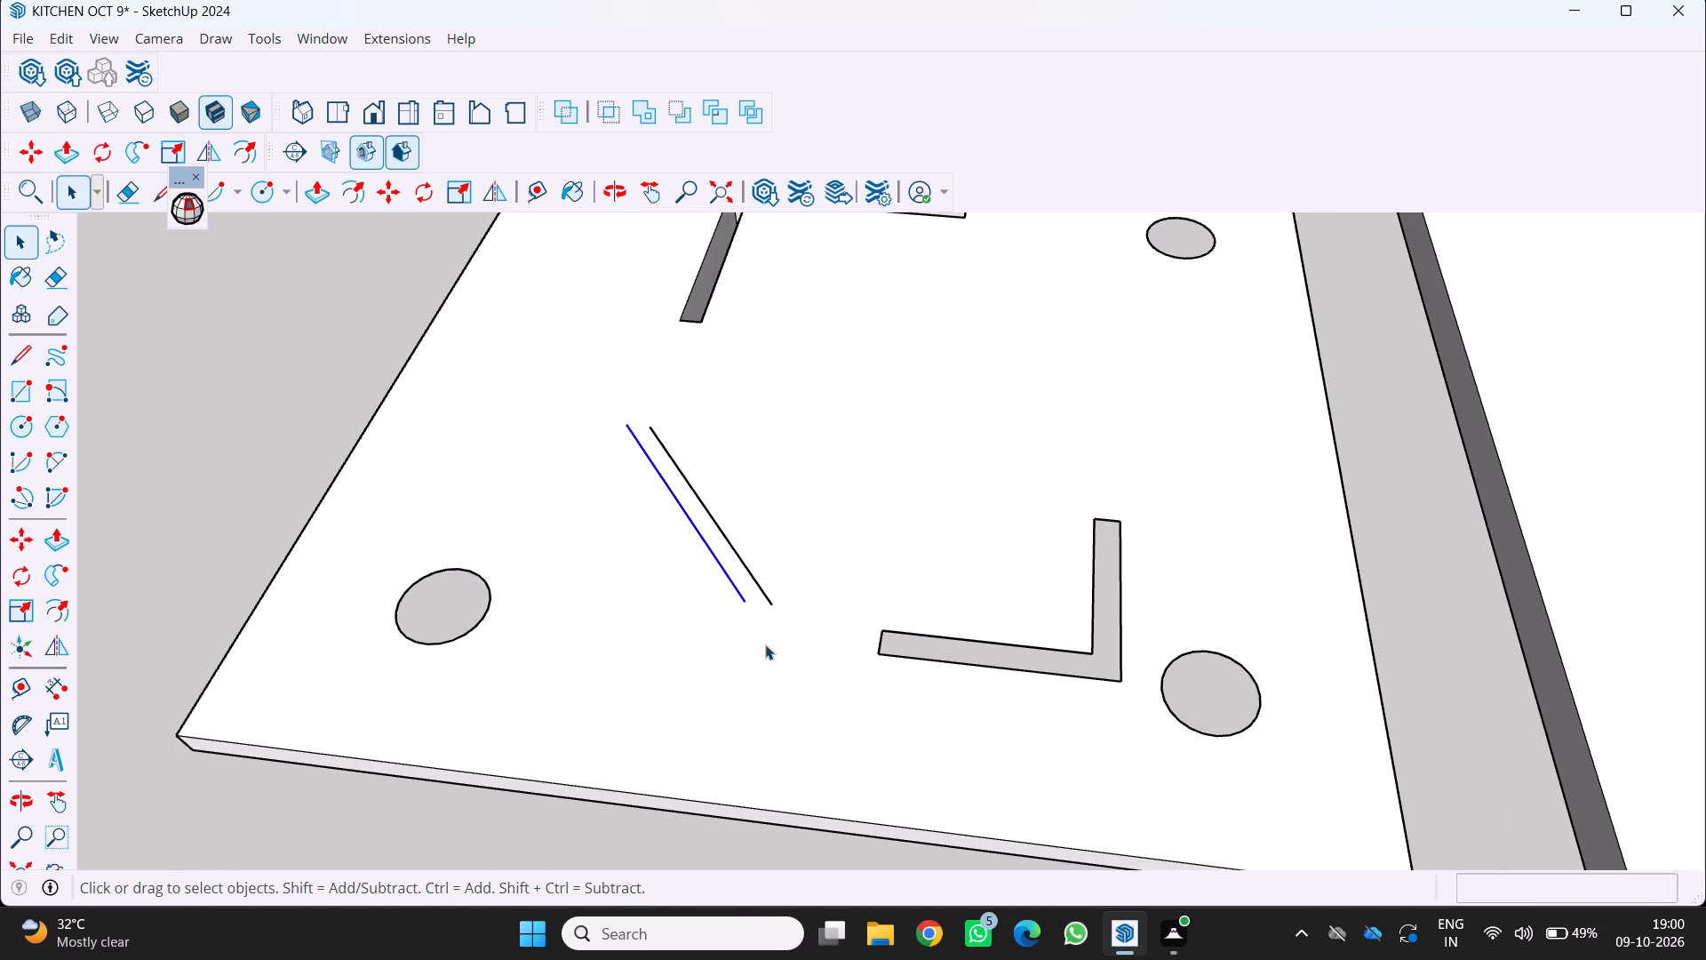
key(l)
scroll(785, 669, up, 4)
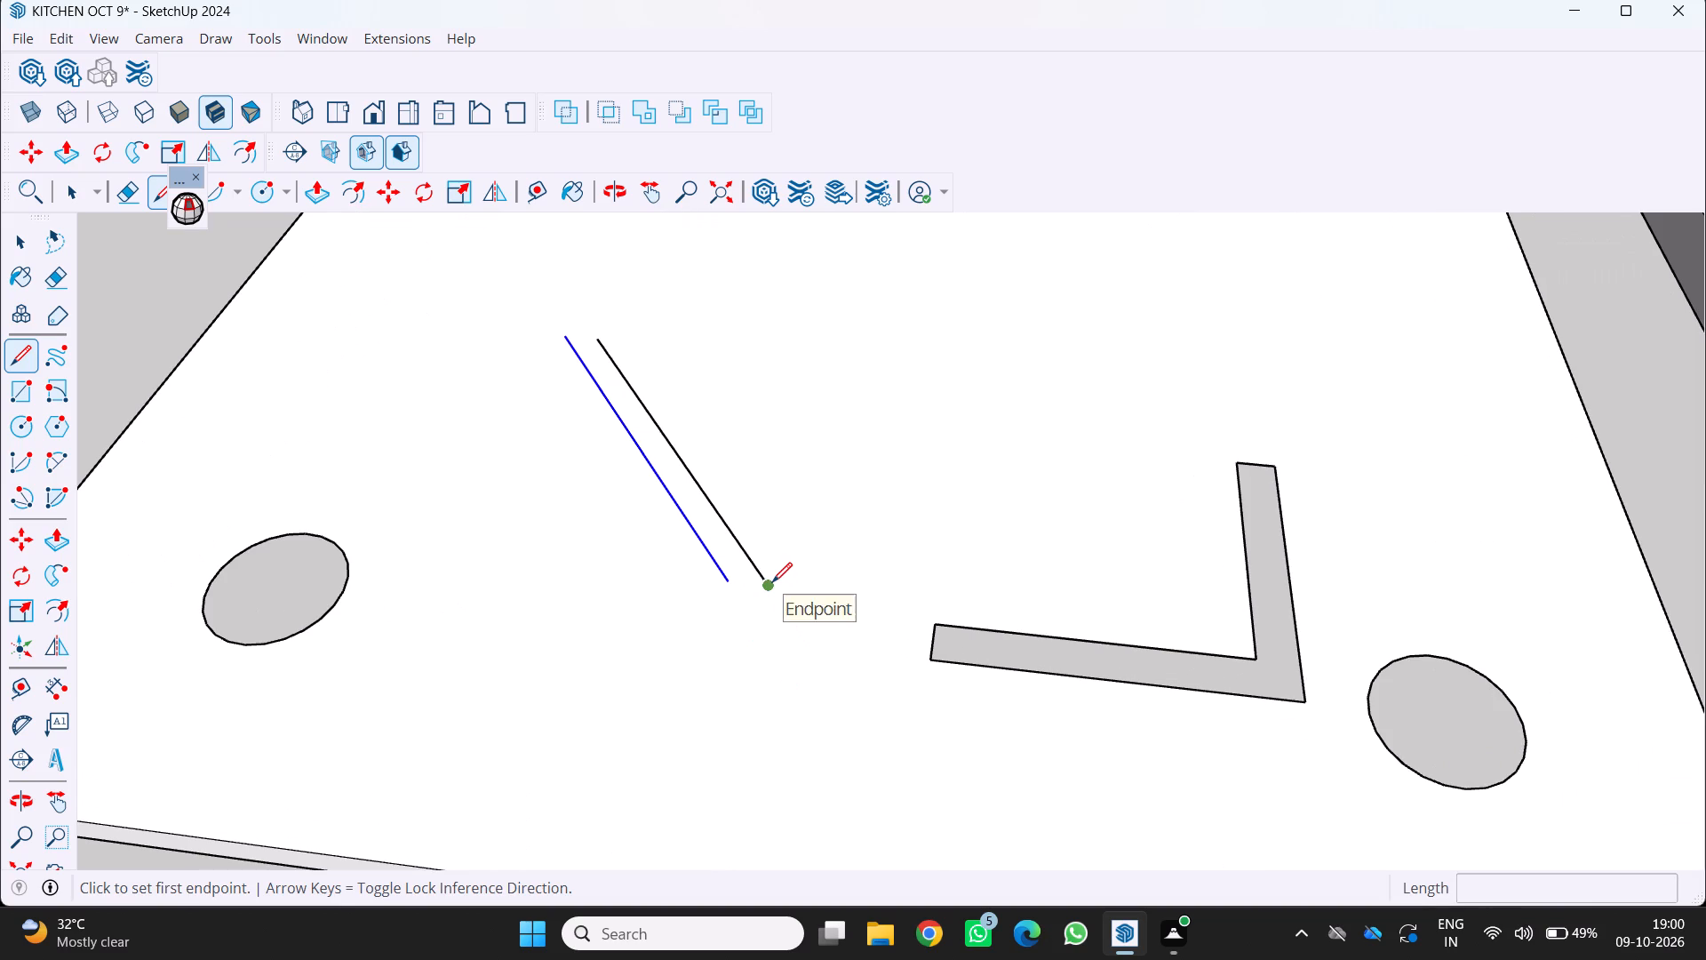
click(772, 582)
click(733, 586)
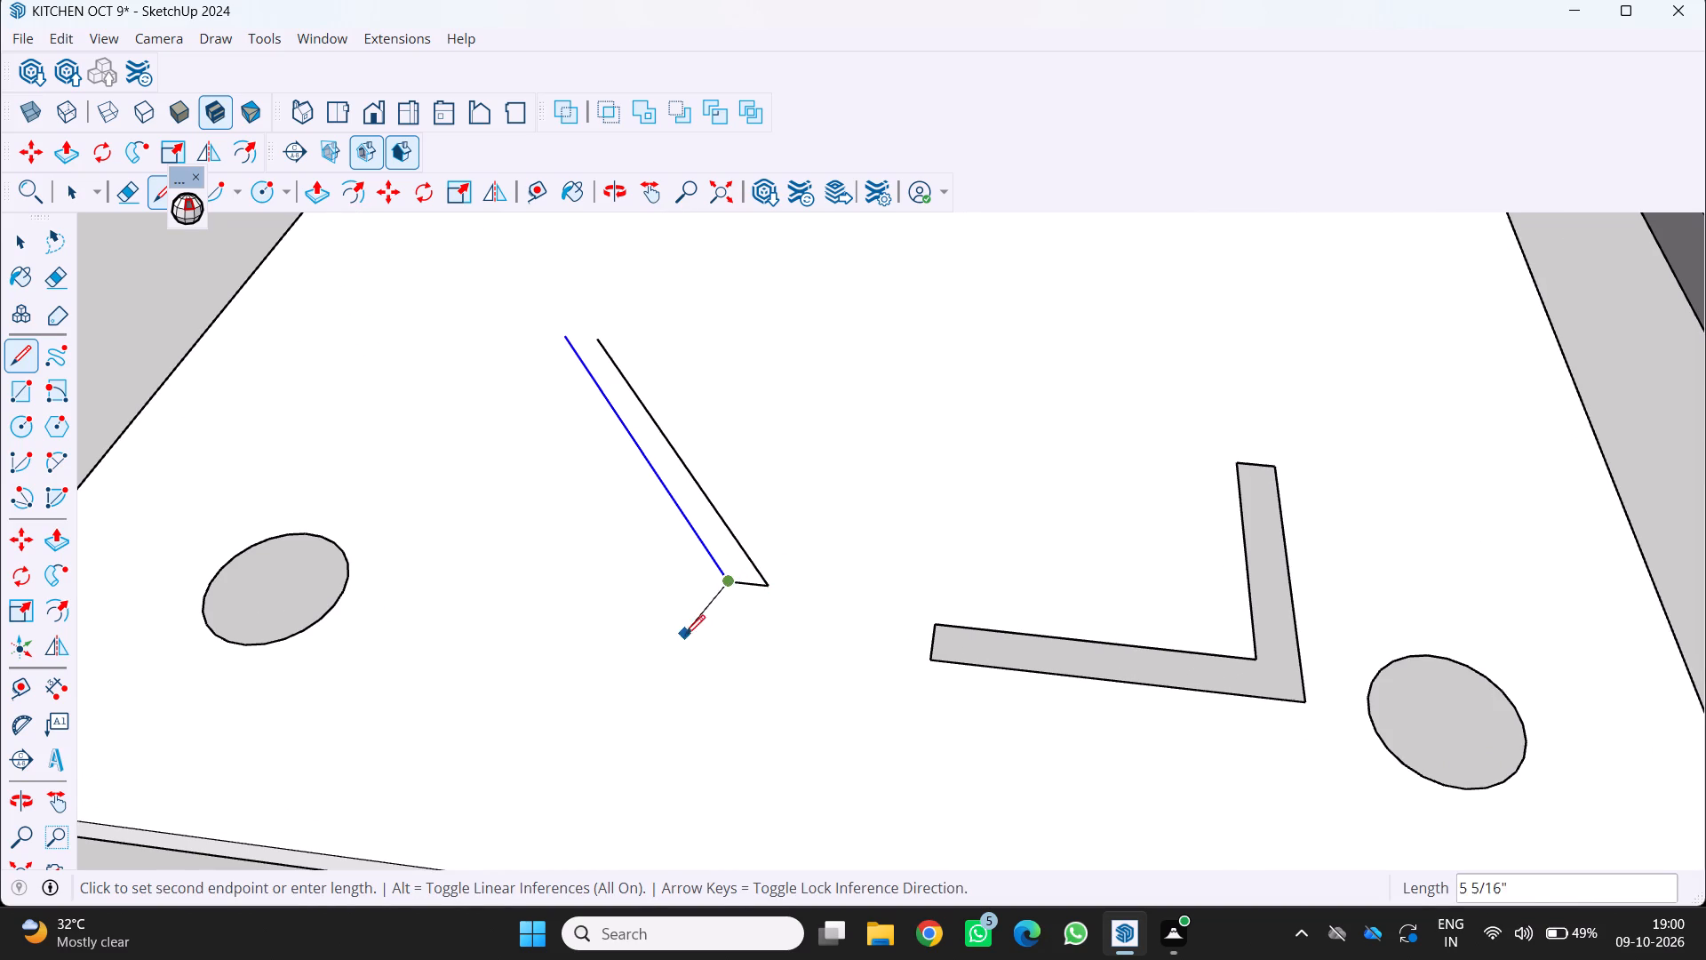
key(space)
middle_drag(671, 303, 724, 428)
key(l)
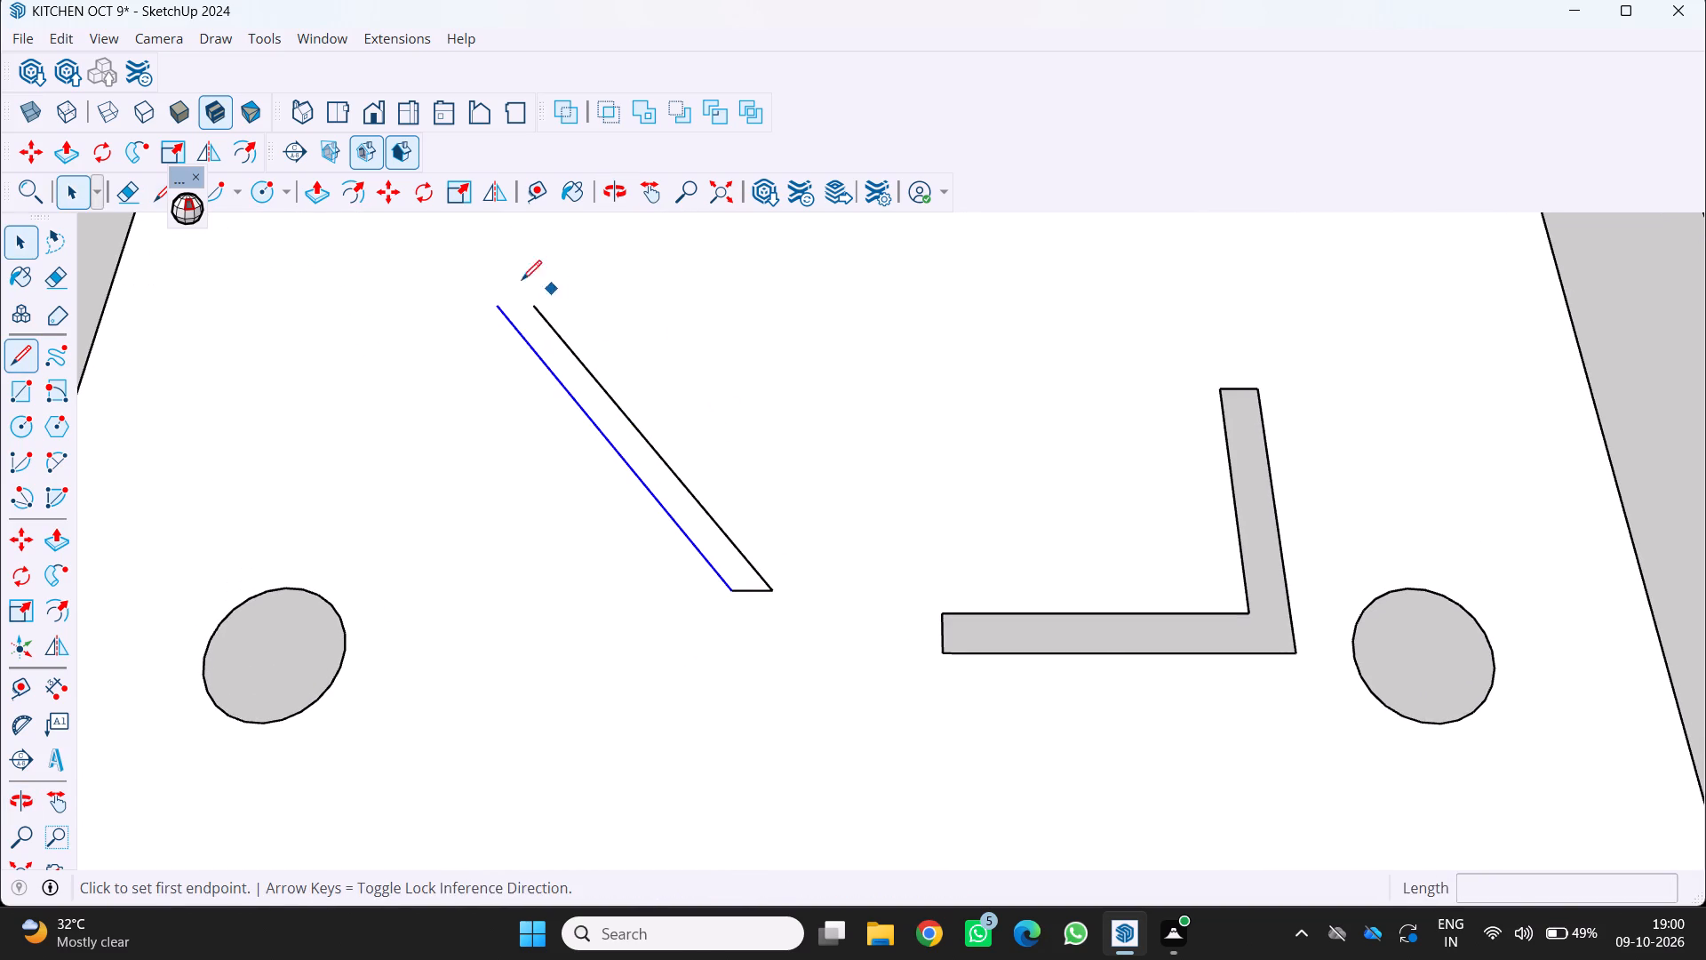
middle_drag(500, 274, 537, 327)
scroll(506, 314, up, 2)
click(498, 315)
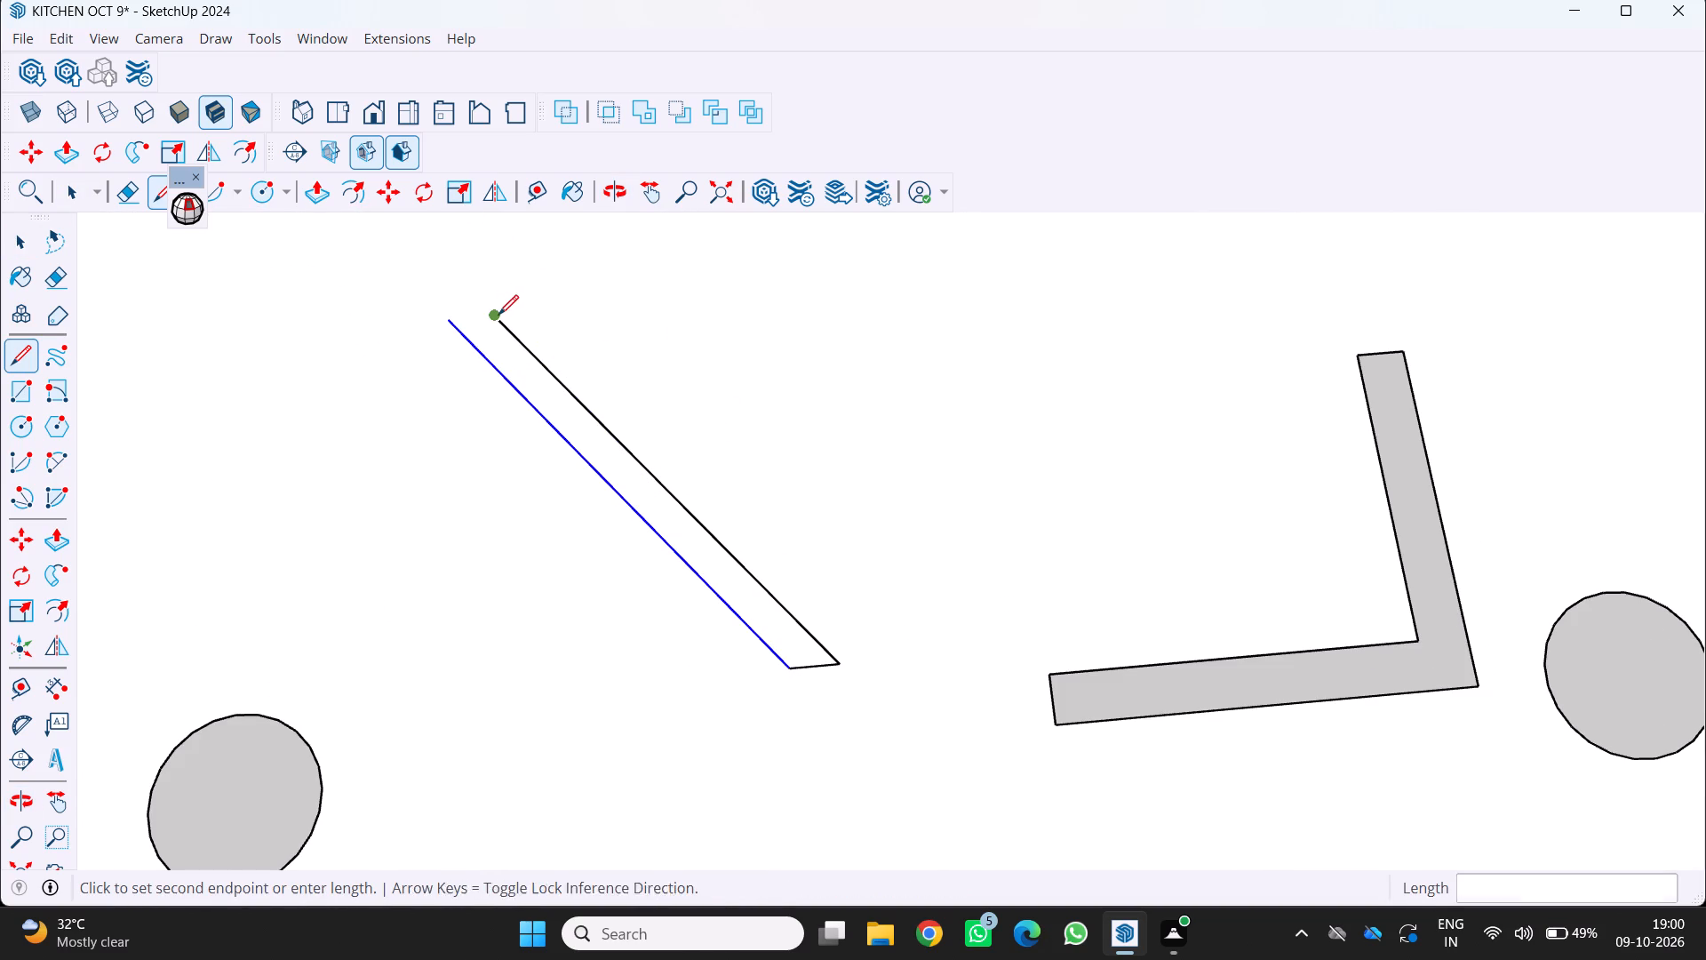
click(446, 316)
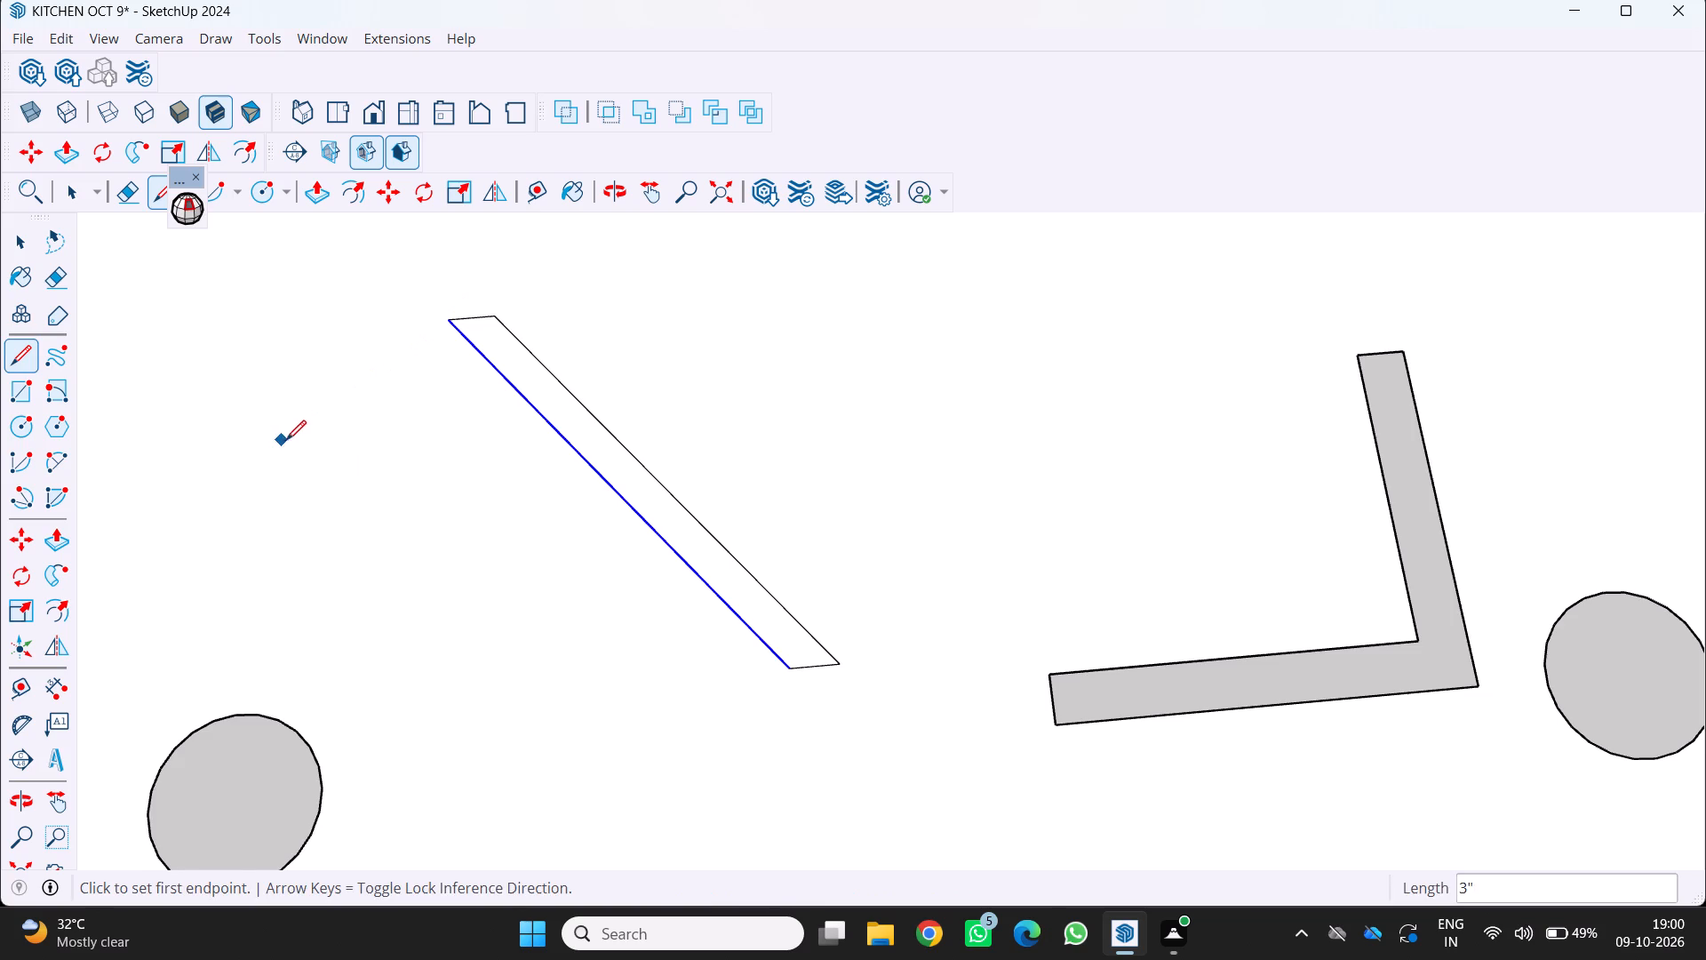
key(space)
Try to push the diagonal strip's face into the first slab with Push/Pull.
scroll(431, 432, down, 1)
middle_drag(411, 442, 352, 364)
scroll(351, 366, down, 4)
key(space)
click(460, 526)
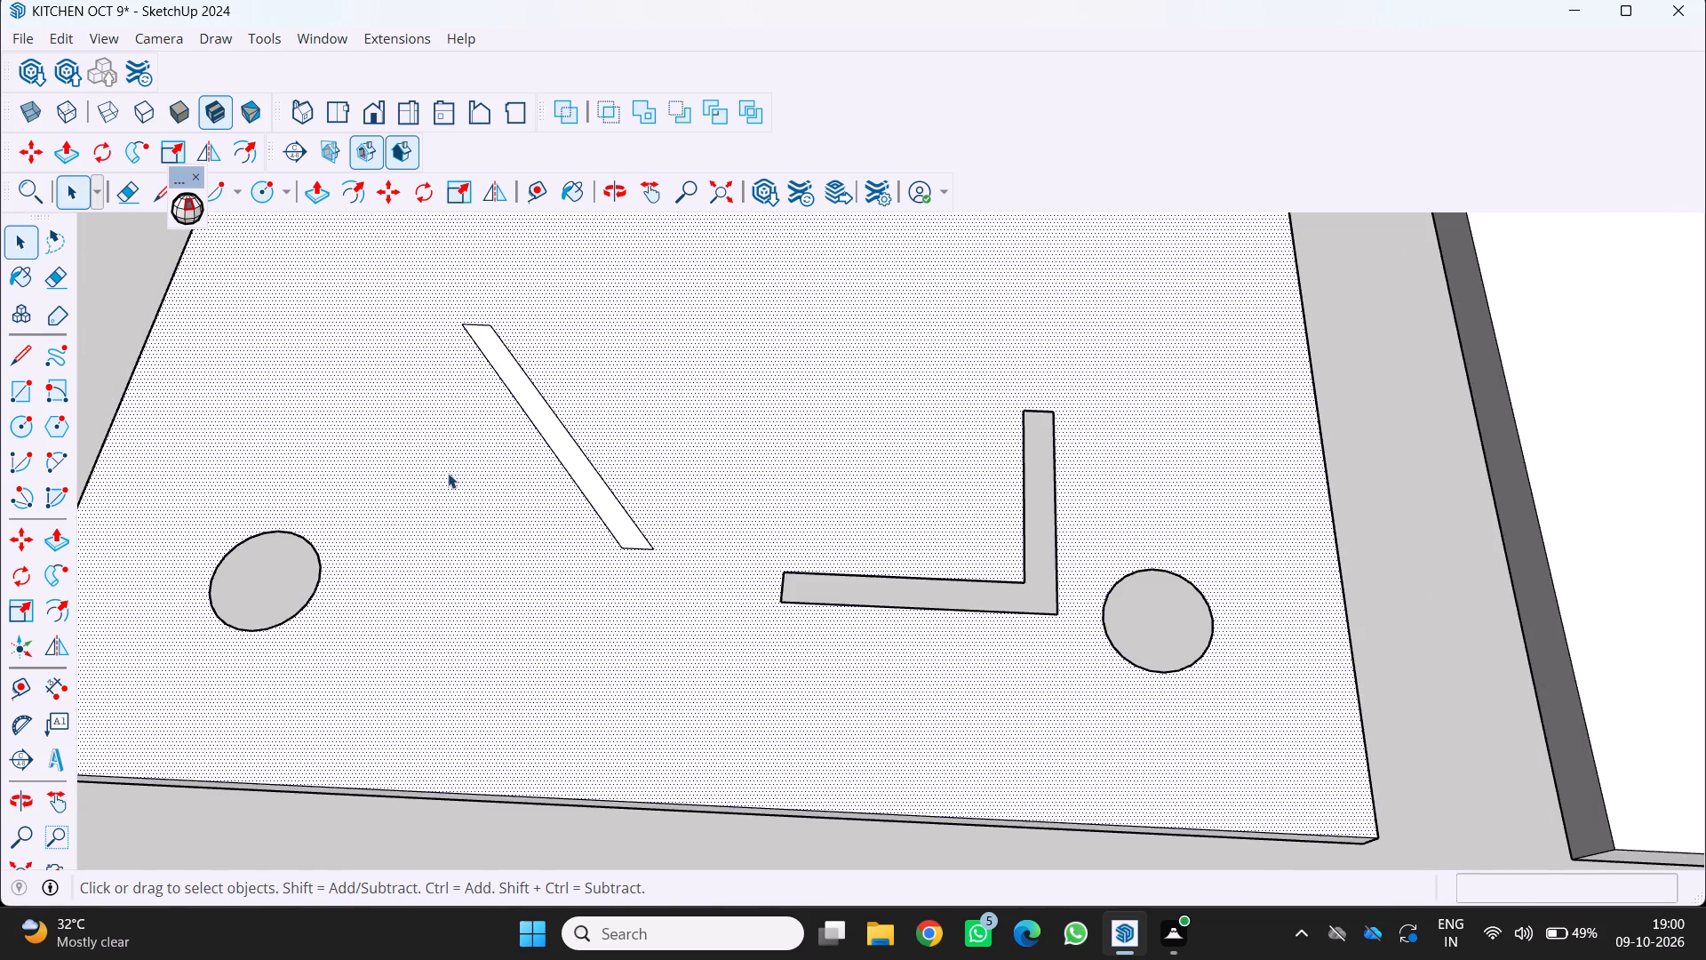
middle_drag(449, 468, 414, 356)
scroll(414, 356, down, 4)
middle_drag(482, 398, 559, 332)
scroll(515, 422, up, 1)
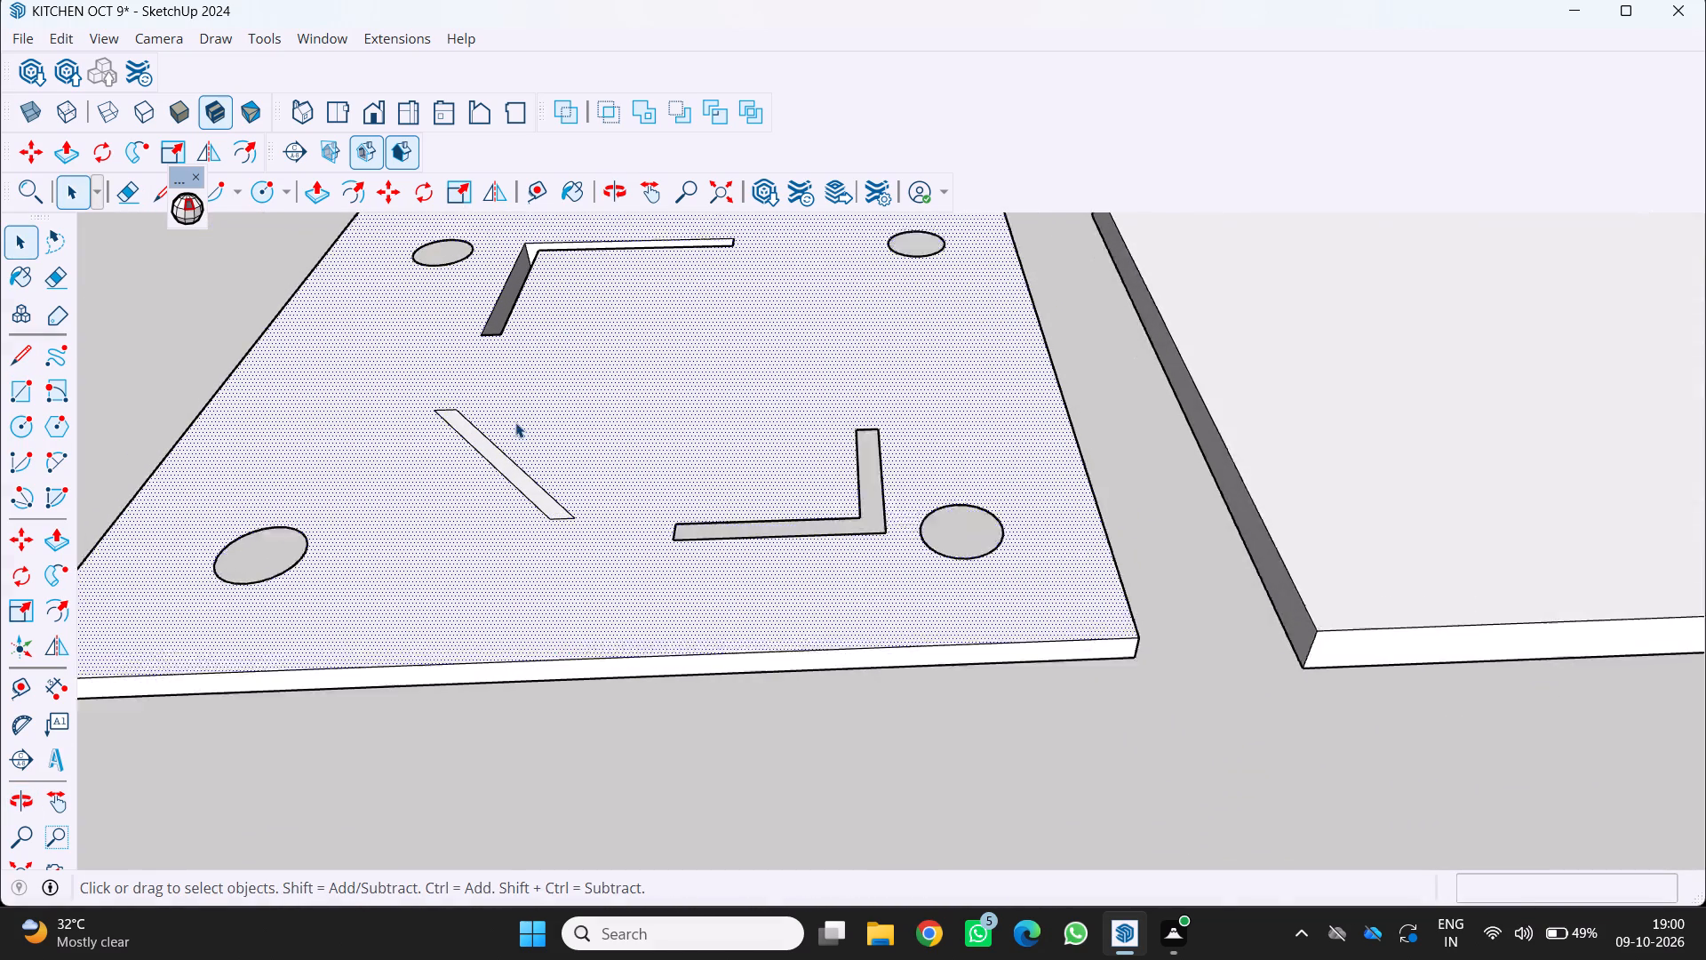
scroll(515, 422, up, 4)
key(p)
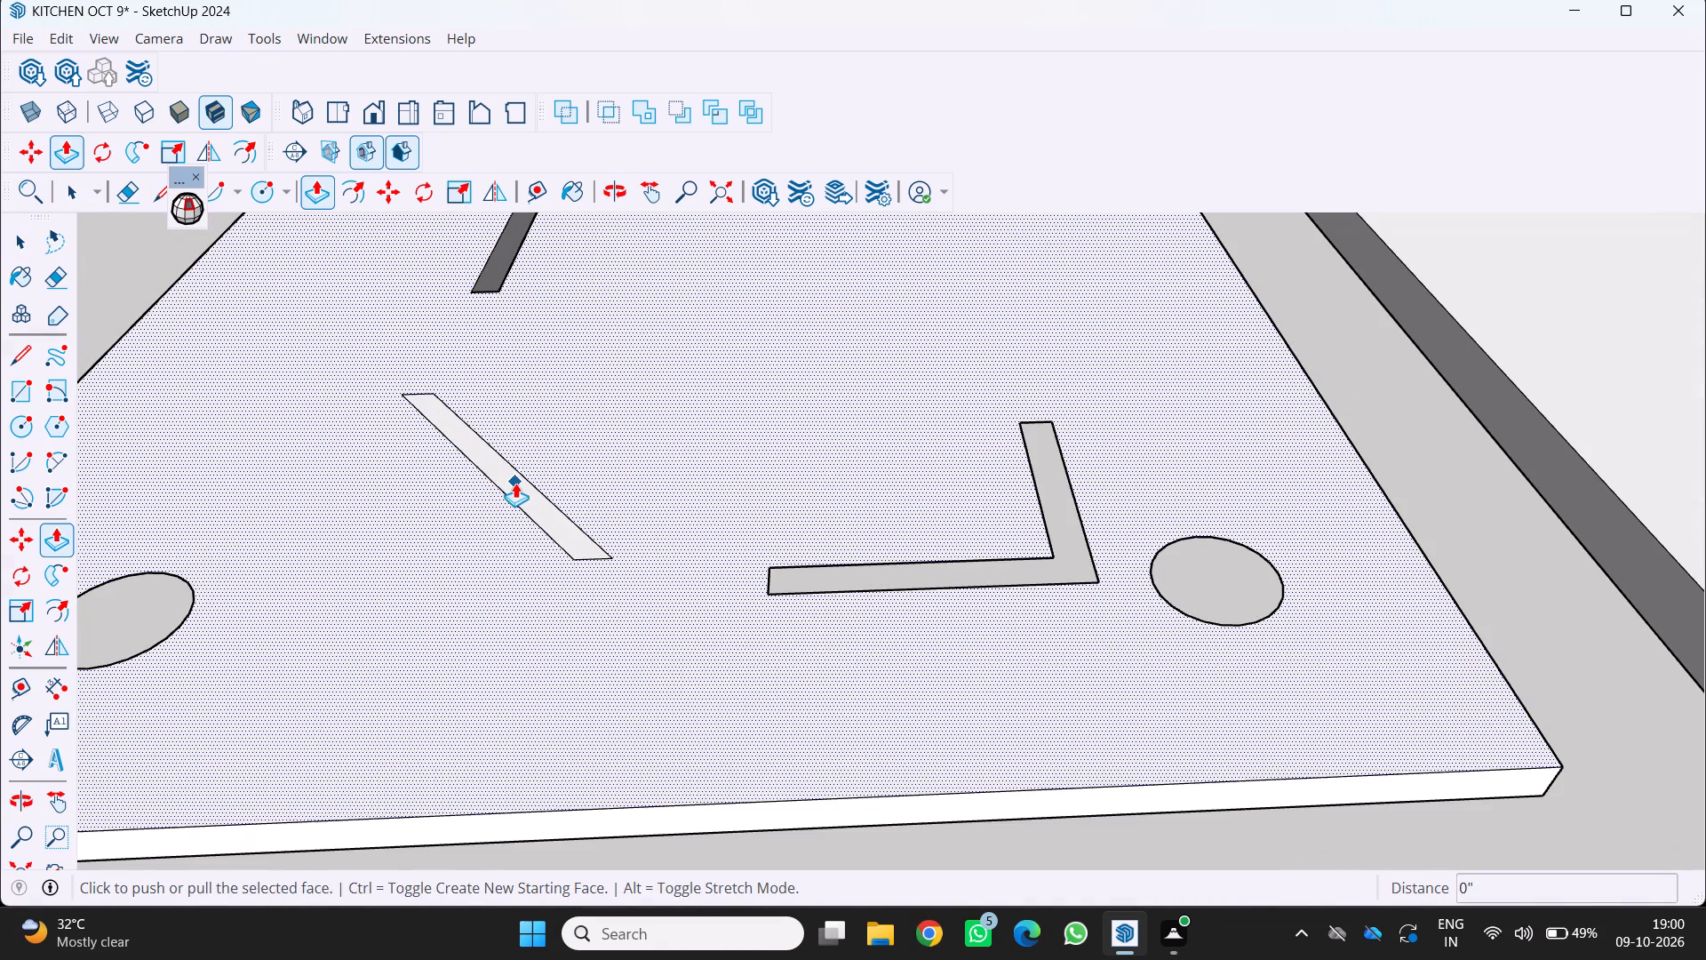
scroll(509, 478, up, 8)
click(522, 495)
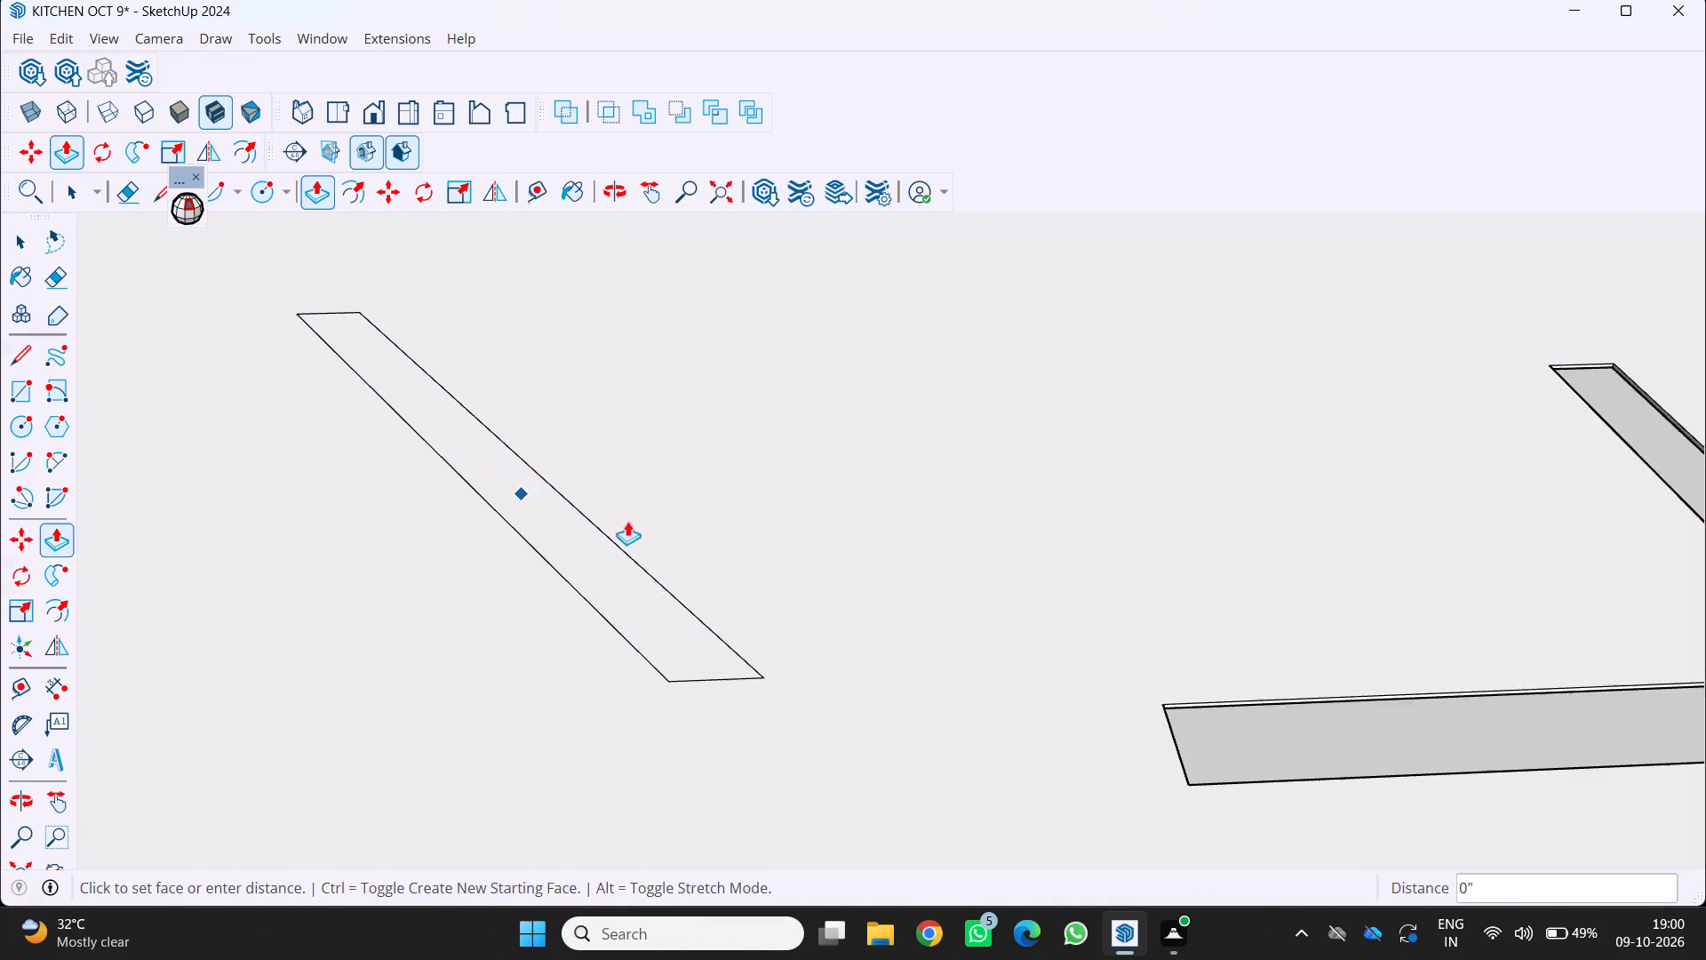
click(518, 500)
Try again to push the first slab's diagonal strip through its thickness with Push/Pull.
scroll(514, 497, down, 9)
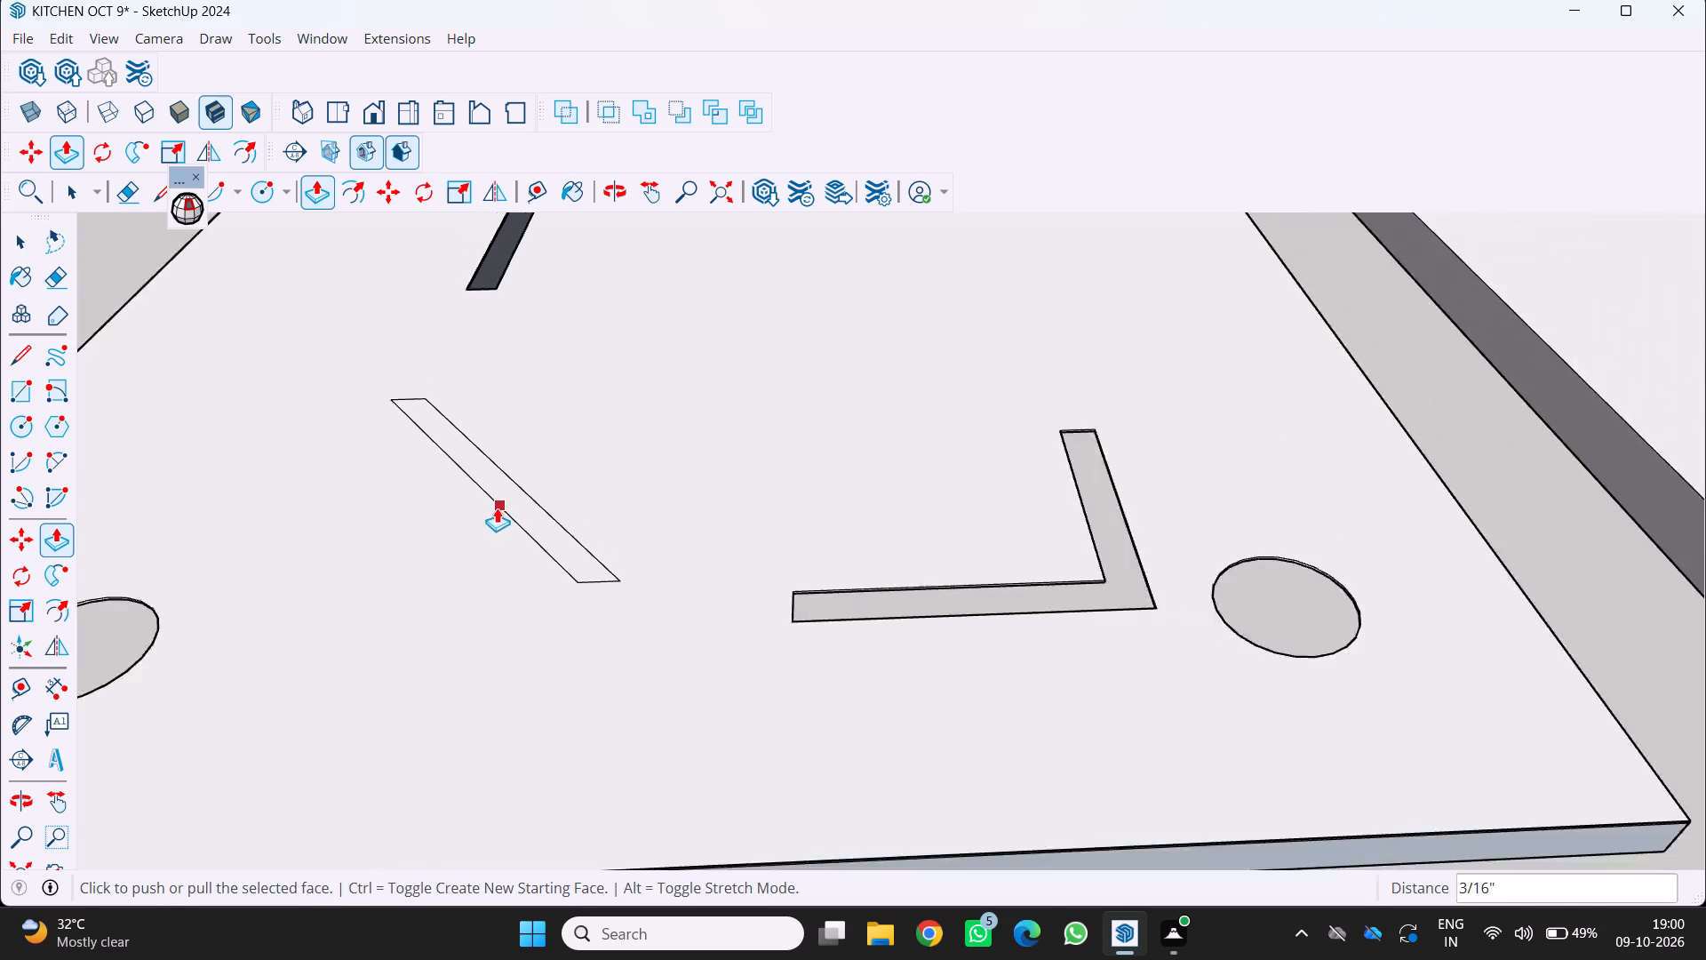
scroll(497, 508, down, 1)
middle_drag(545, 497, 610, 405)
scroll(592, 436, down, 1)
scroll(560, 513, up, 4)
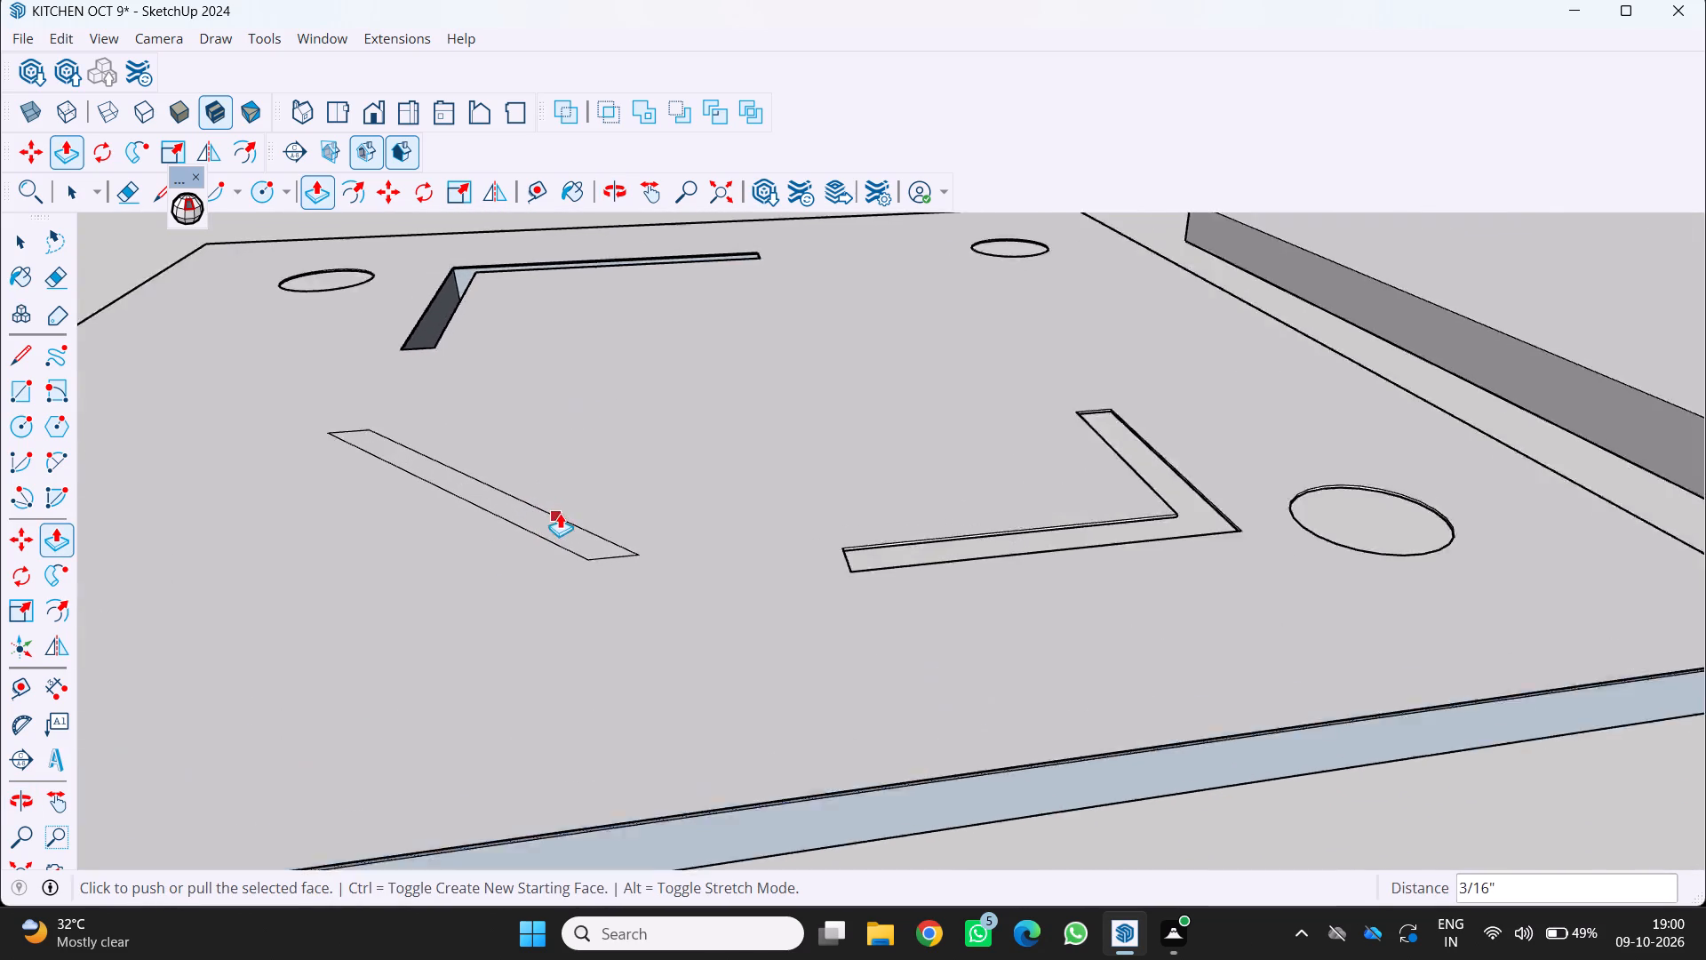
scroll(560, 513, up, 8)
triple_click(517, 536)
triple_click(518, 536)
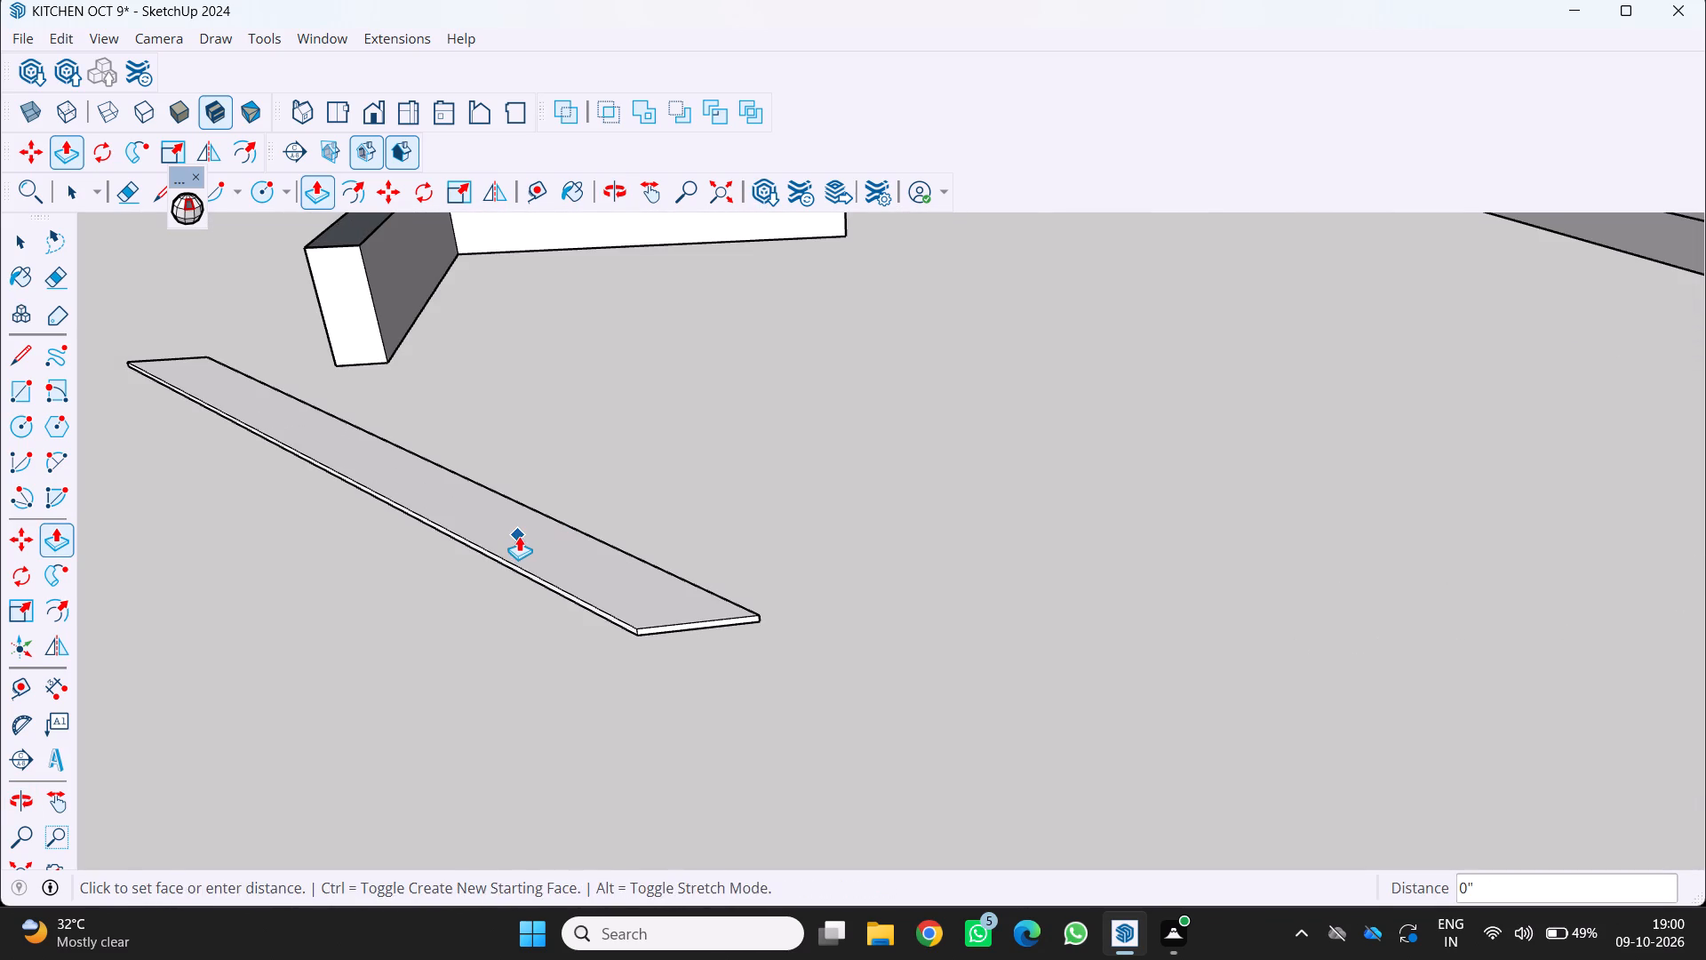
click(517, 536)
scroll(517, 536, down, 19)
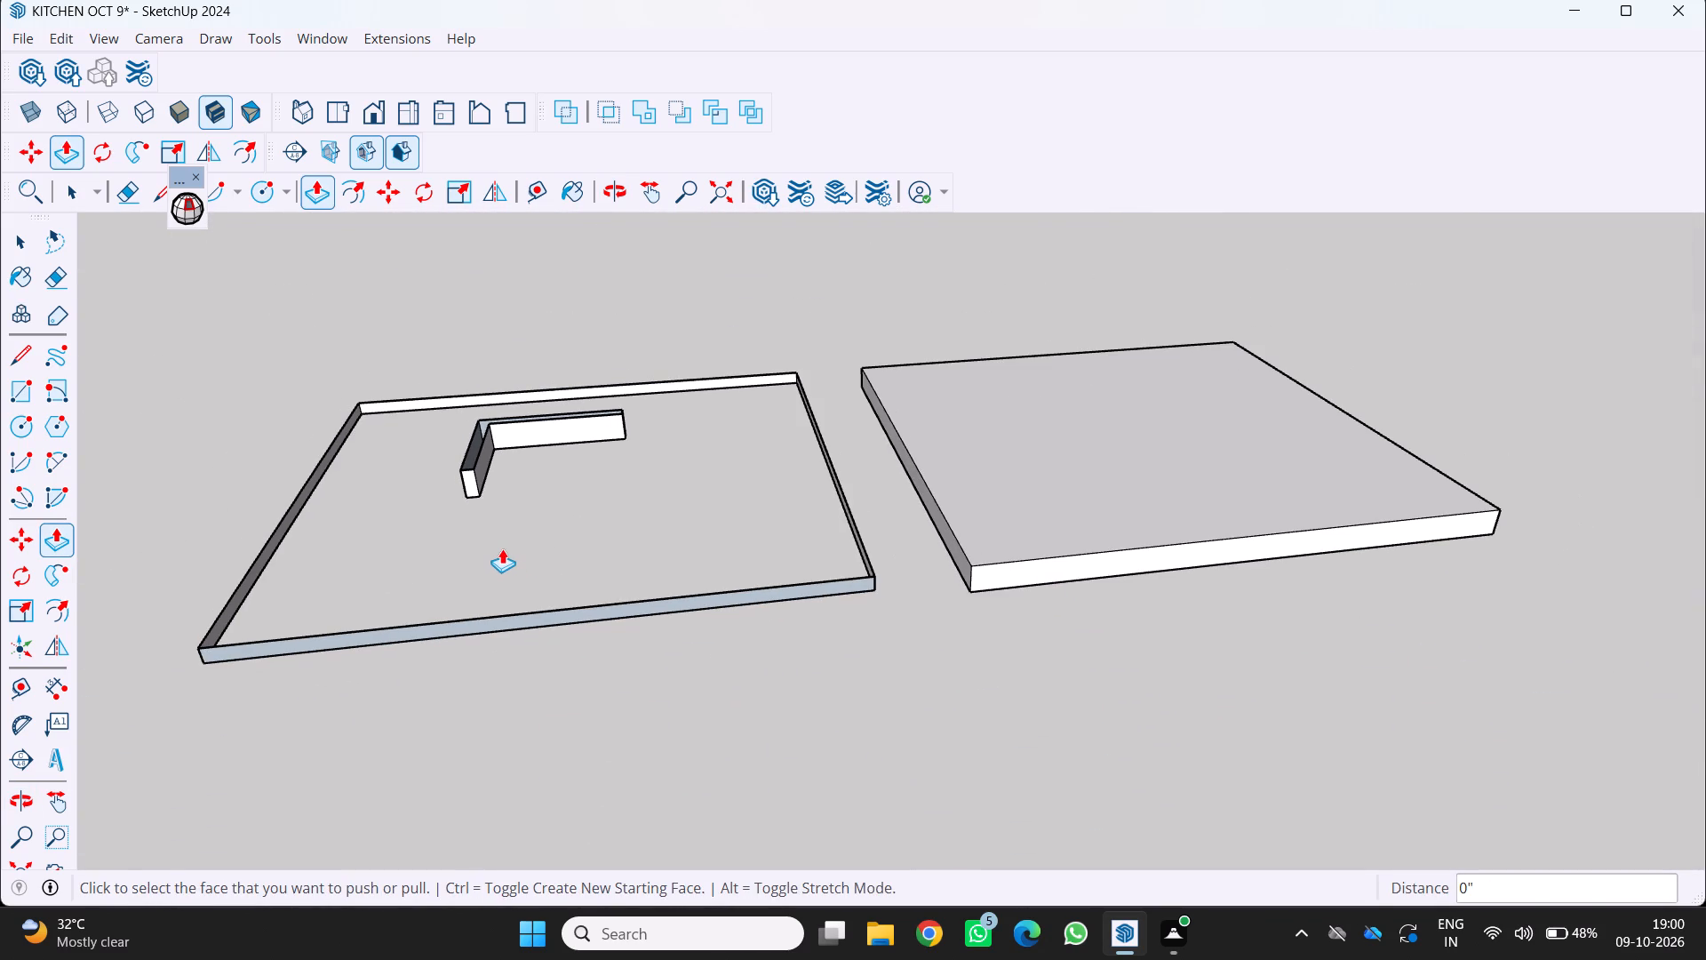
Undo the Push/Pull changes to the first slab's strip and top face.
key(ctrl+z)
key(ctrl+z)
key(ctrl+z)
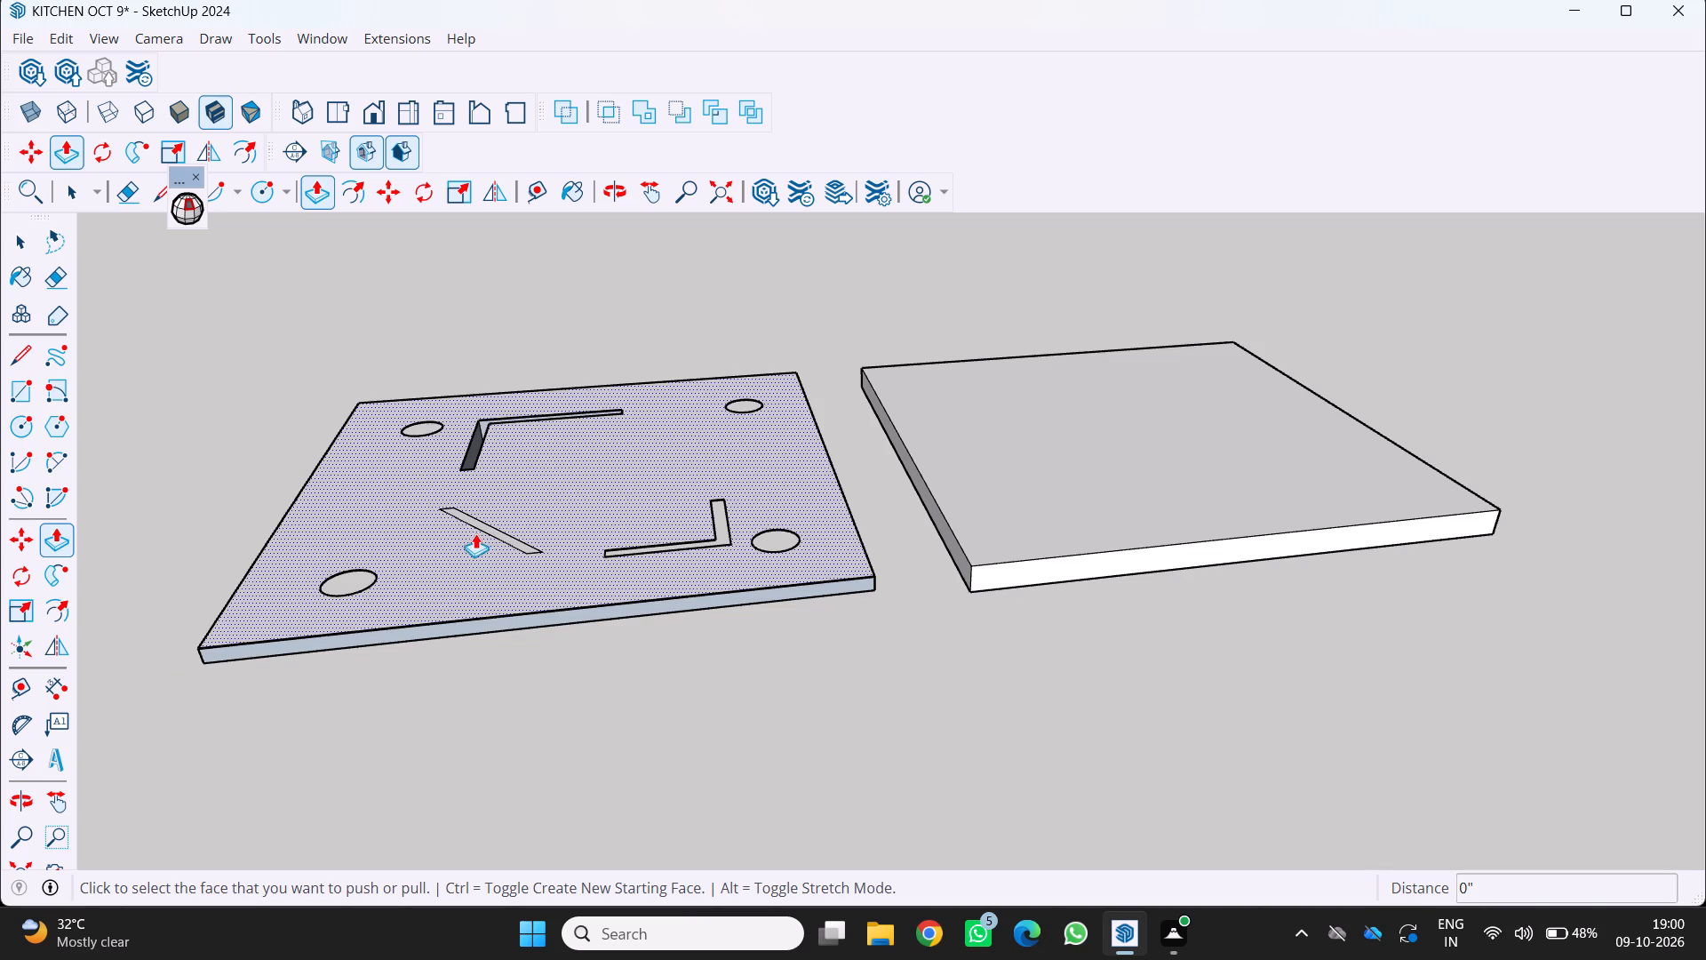
Delete the diagonal strip's face to open it as a slot in the first slab.
middle_drag(680, 447, 698, 582)
scroll(573, 580, up, 3)
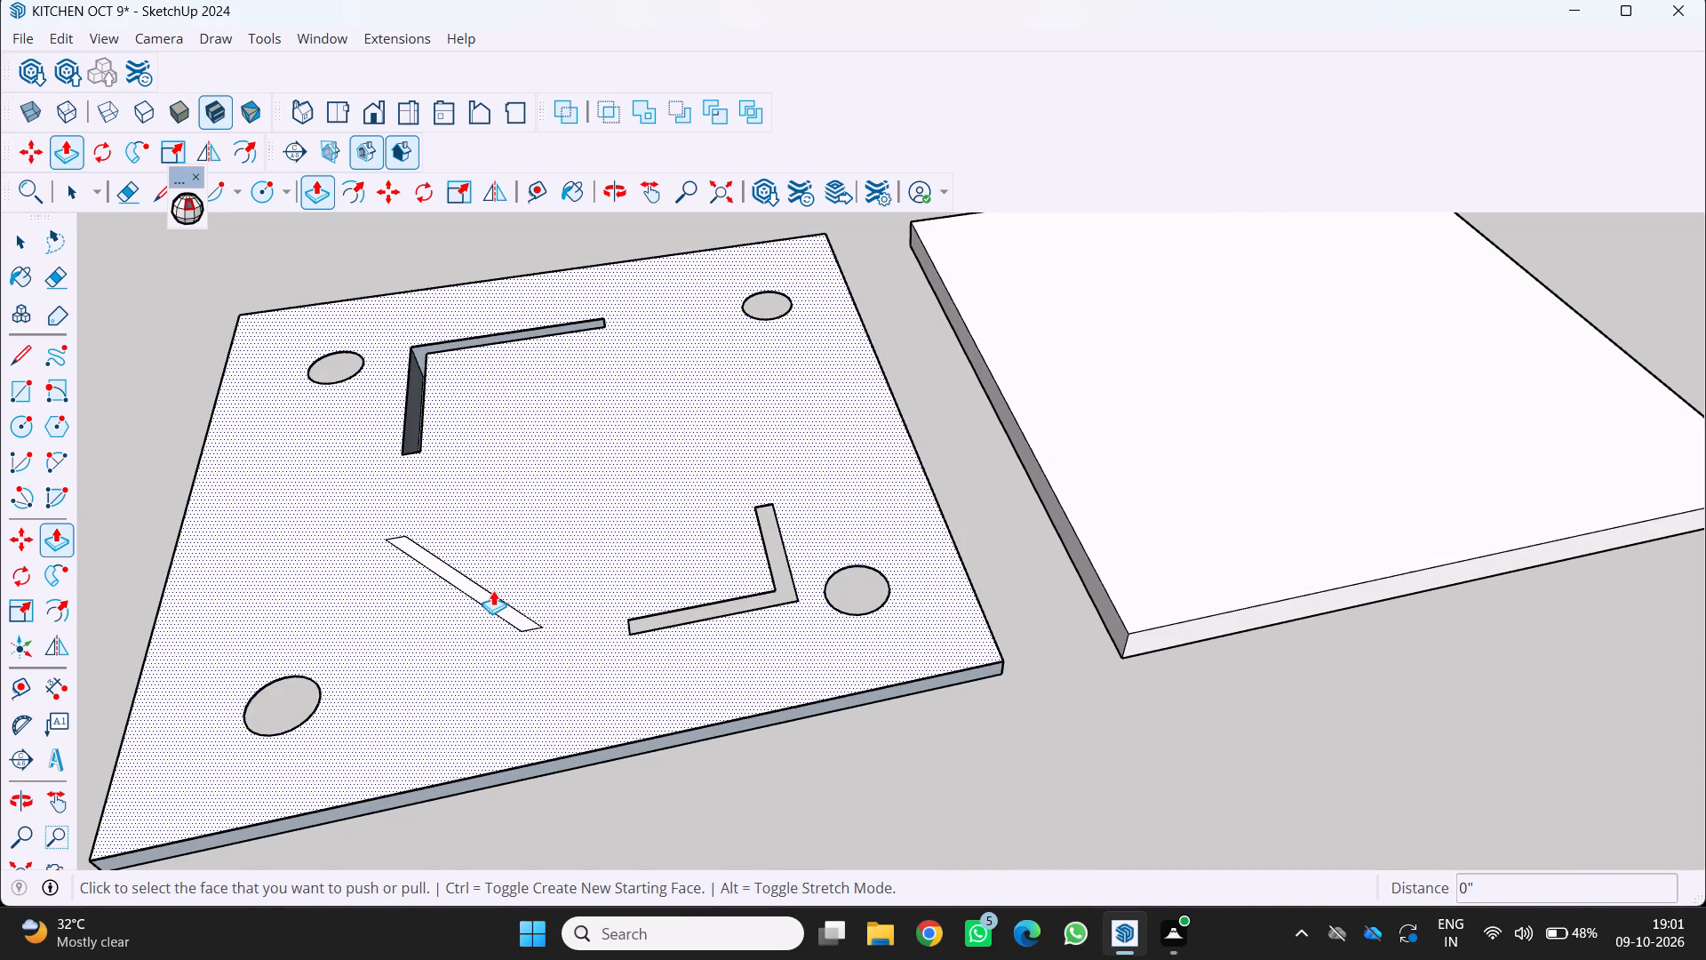
click(496, 601)
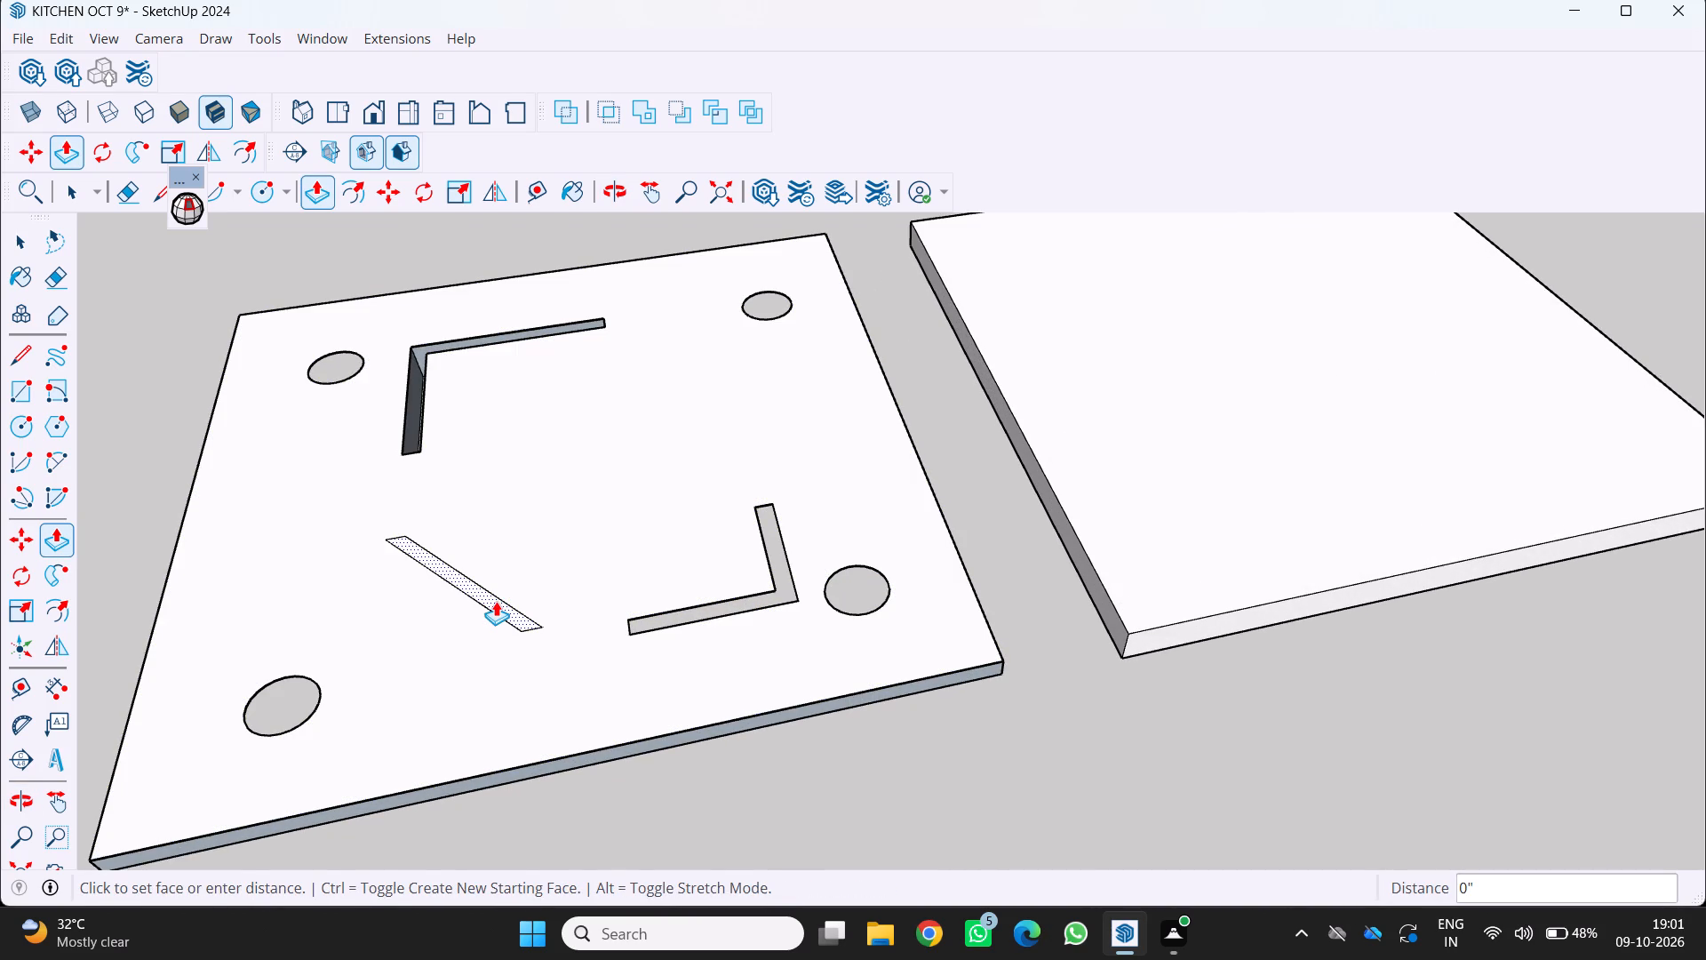
key(Delete)
middle_click(579, 519)
scroll(573, 526, down, 3)
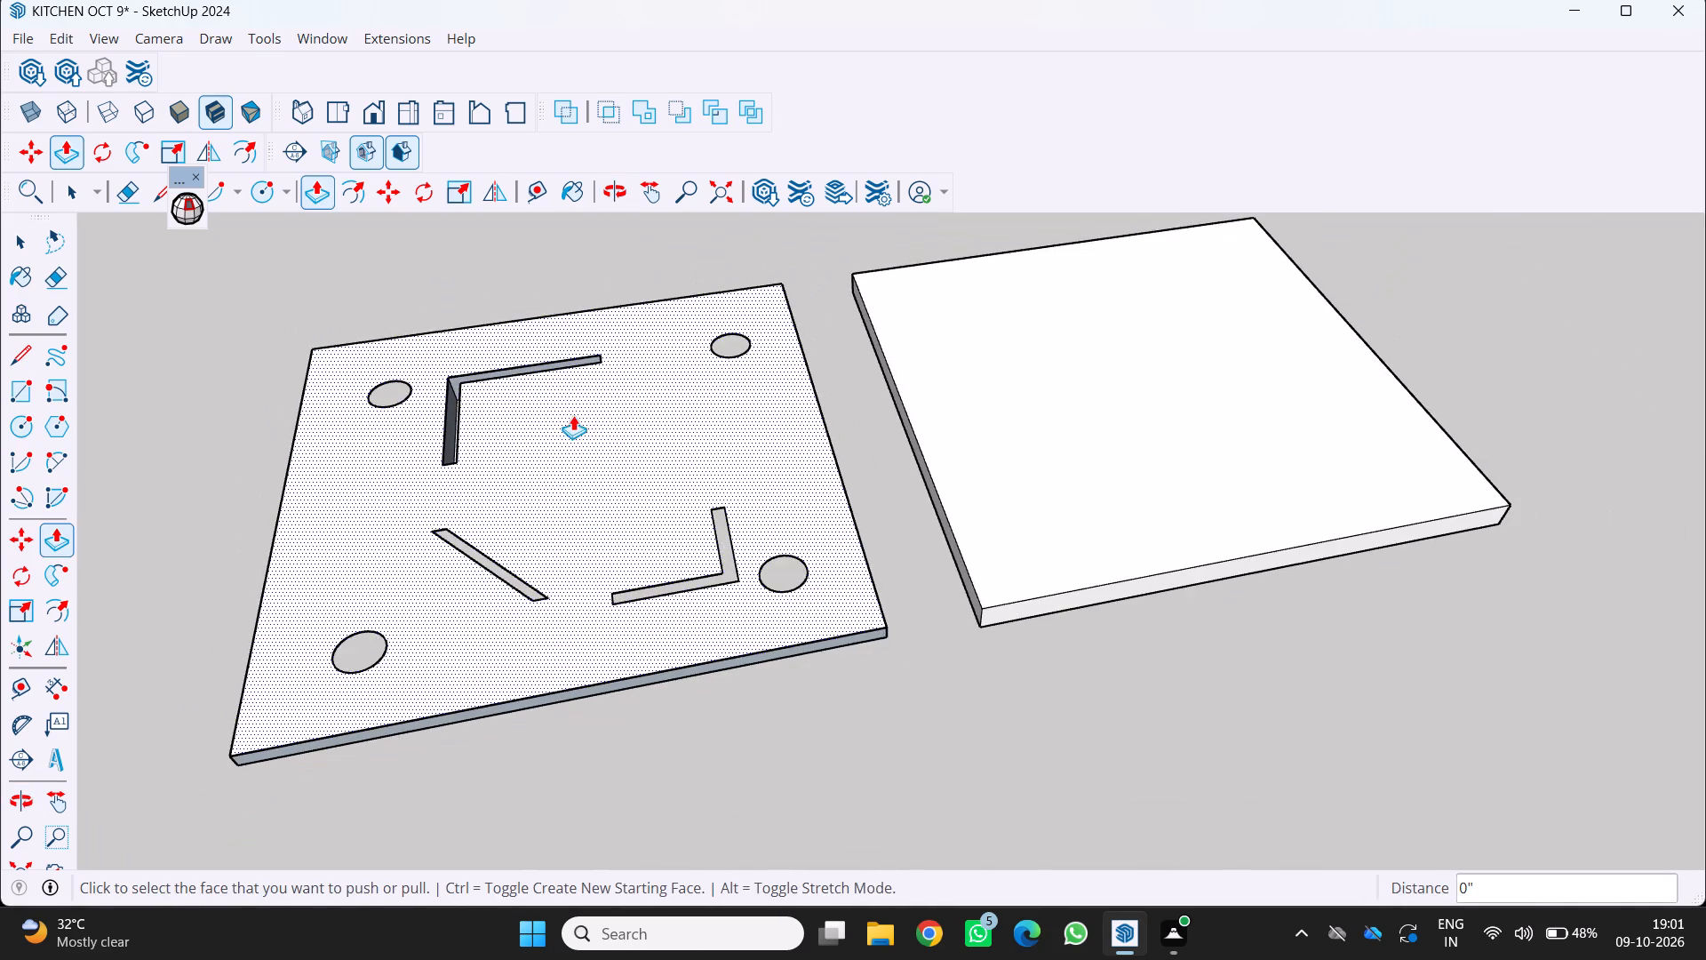
middle_drag(573, 415, 574, 395)
scroll(573, 415, up, 1)
middle_drag(572, 380, 571, 356)
scroll(602, 363, up, 7)
scroll(654, 404, down, 4)
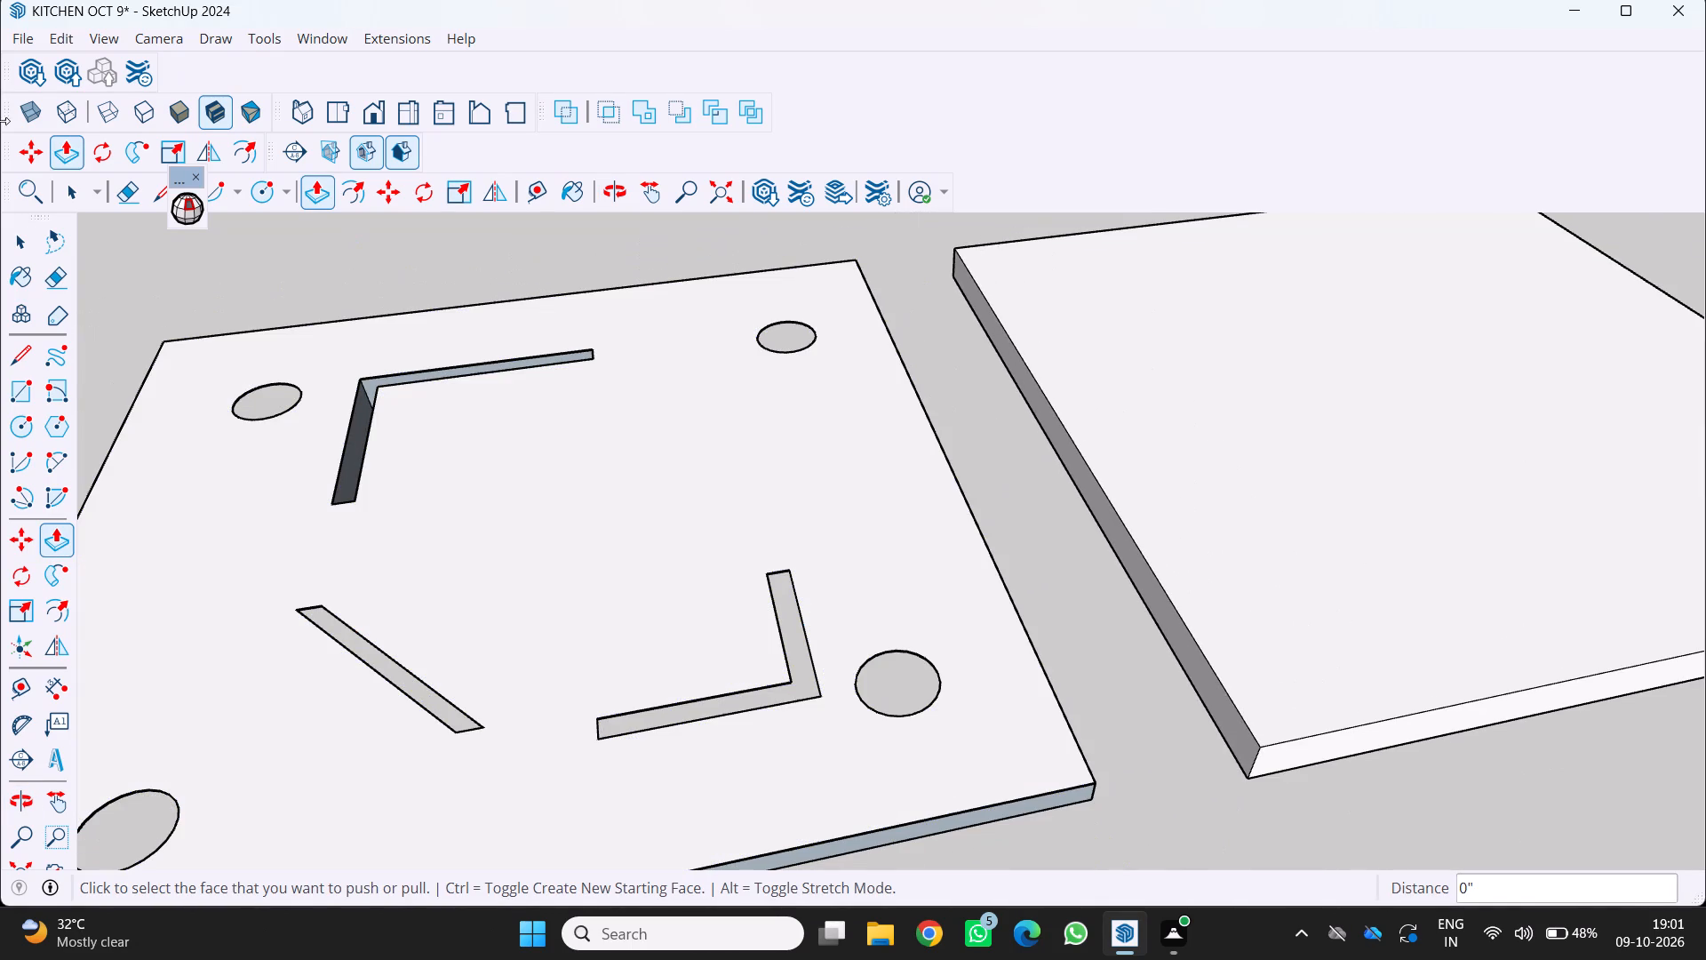
Draw a second diagonal line on the first slab's top face, across from the diagonal slot and between the L-shaped openings.
click(23, 360)
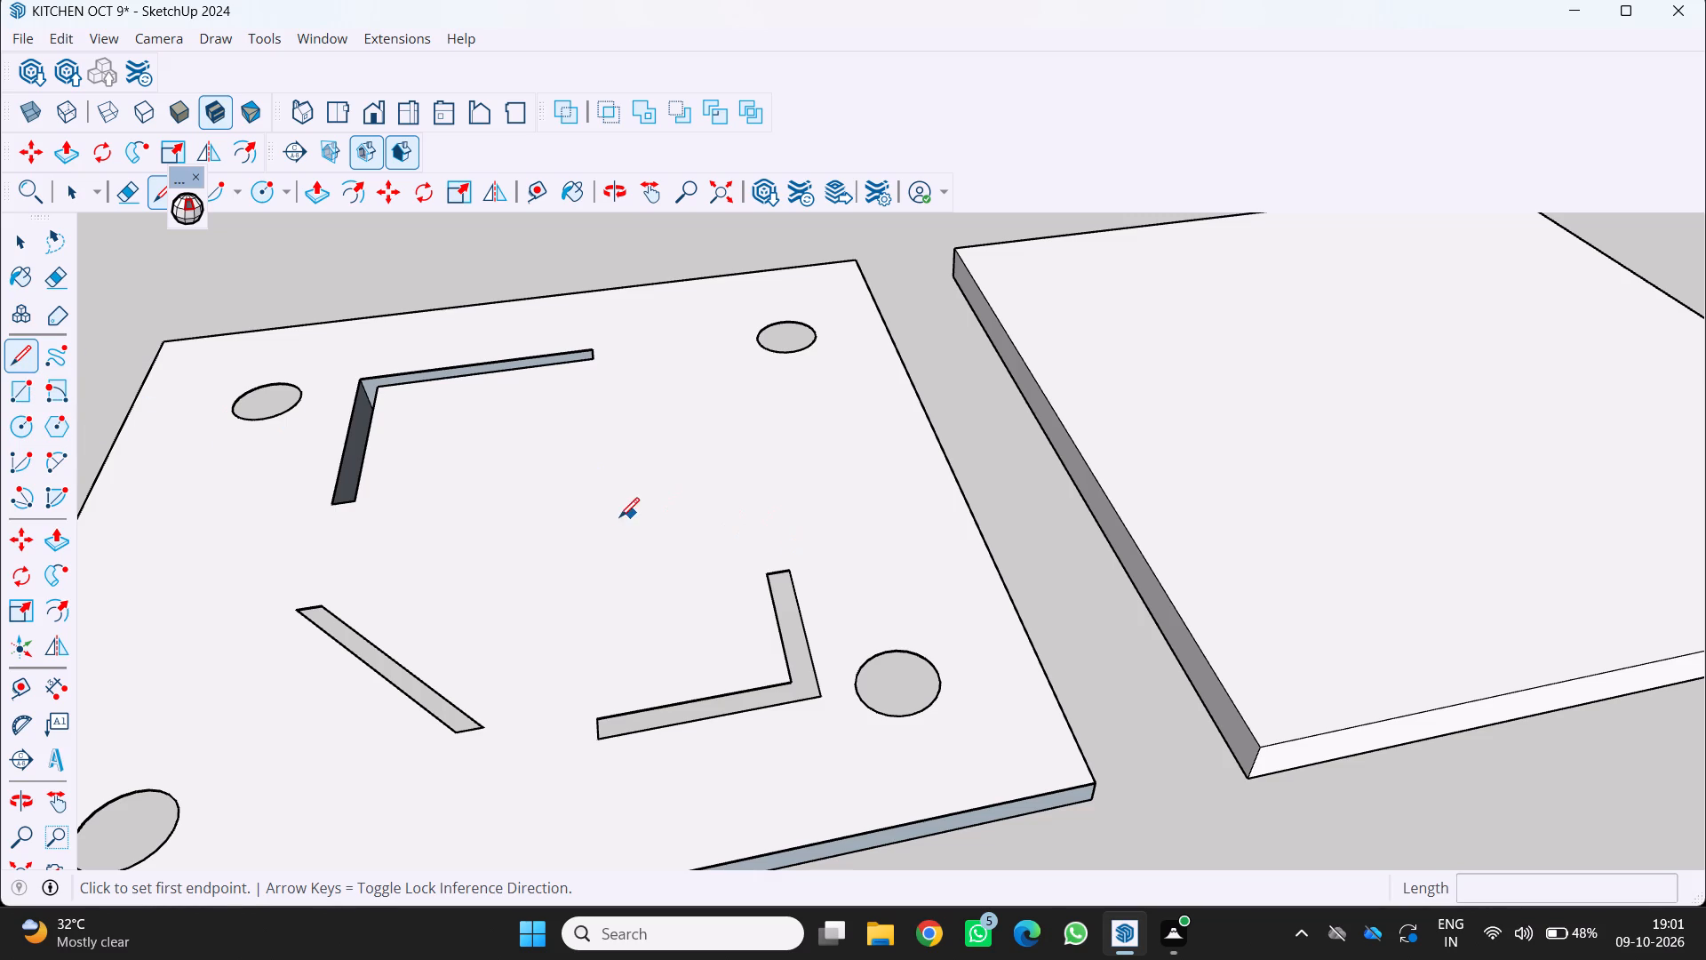
click(626, 419)
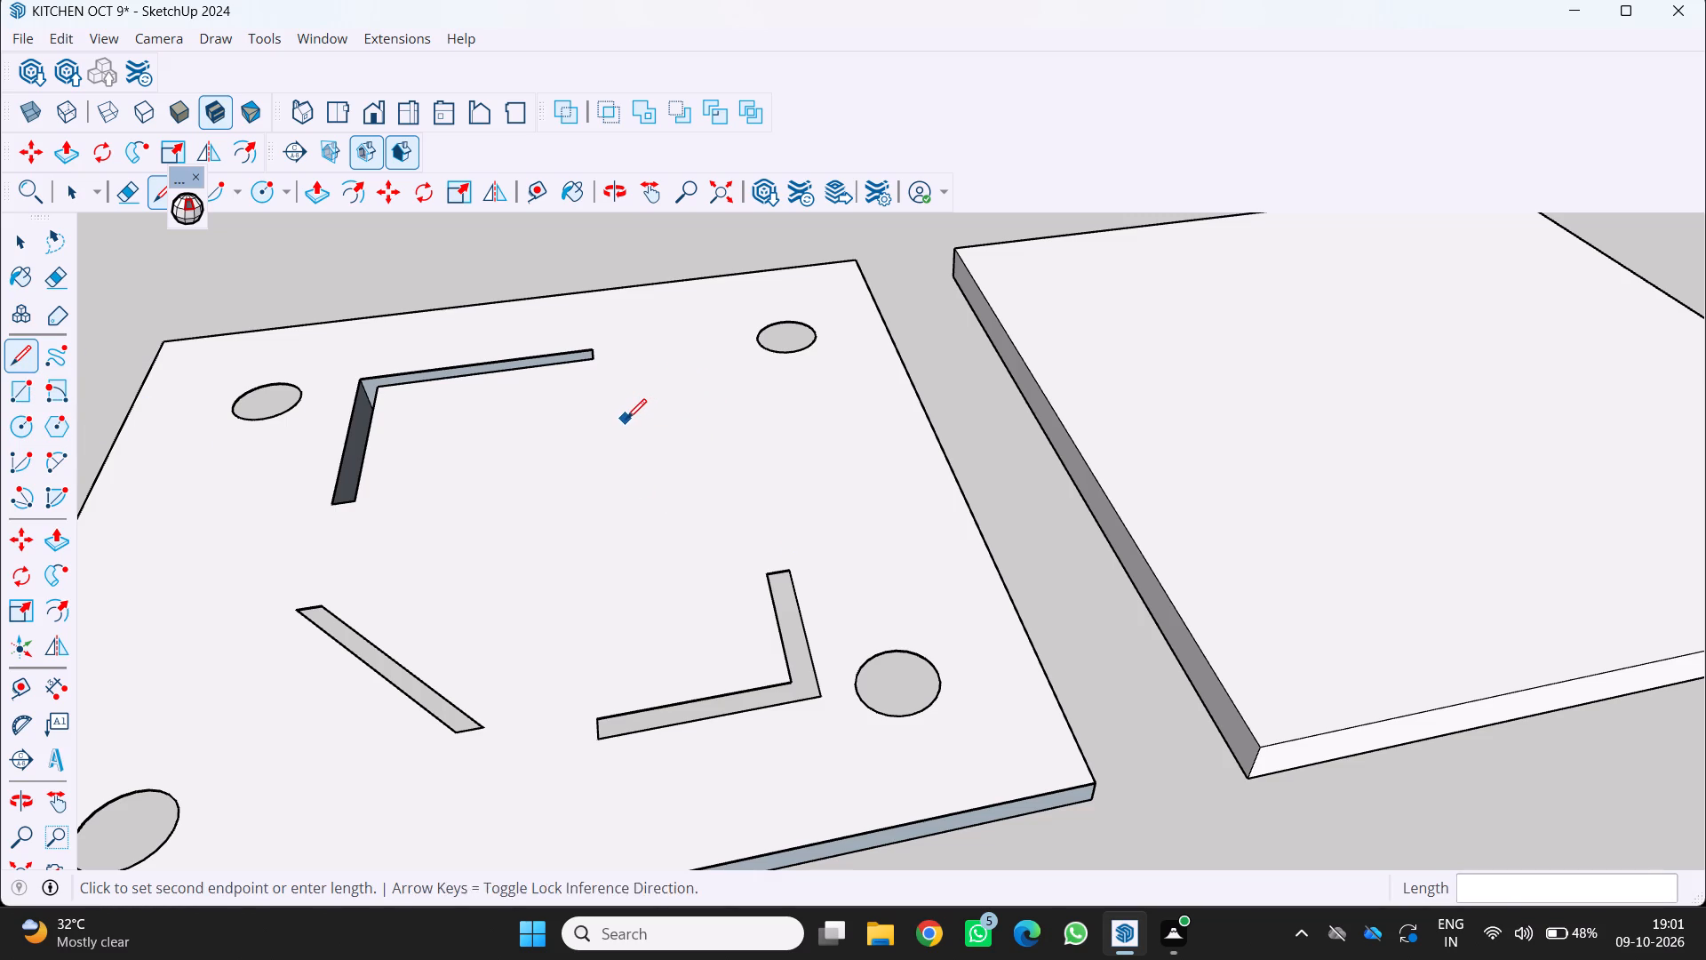
click(736, 513)
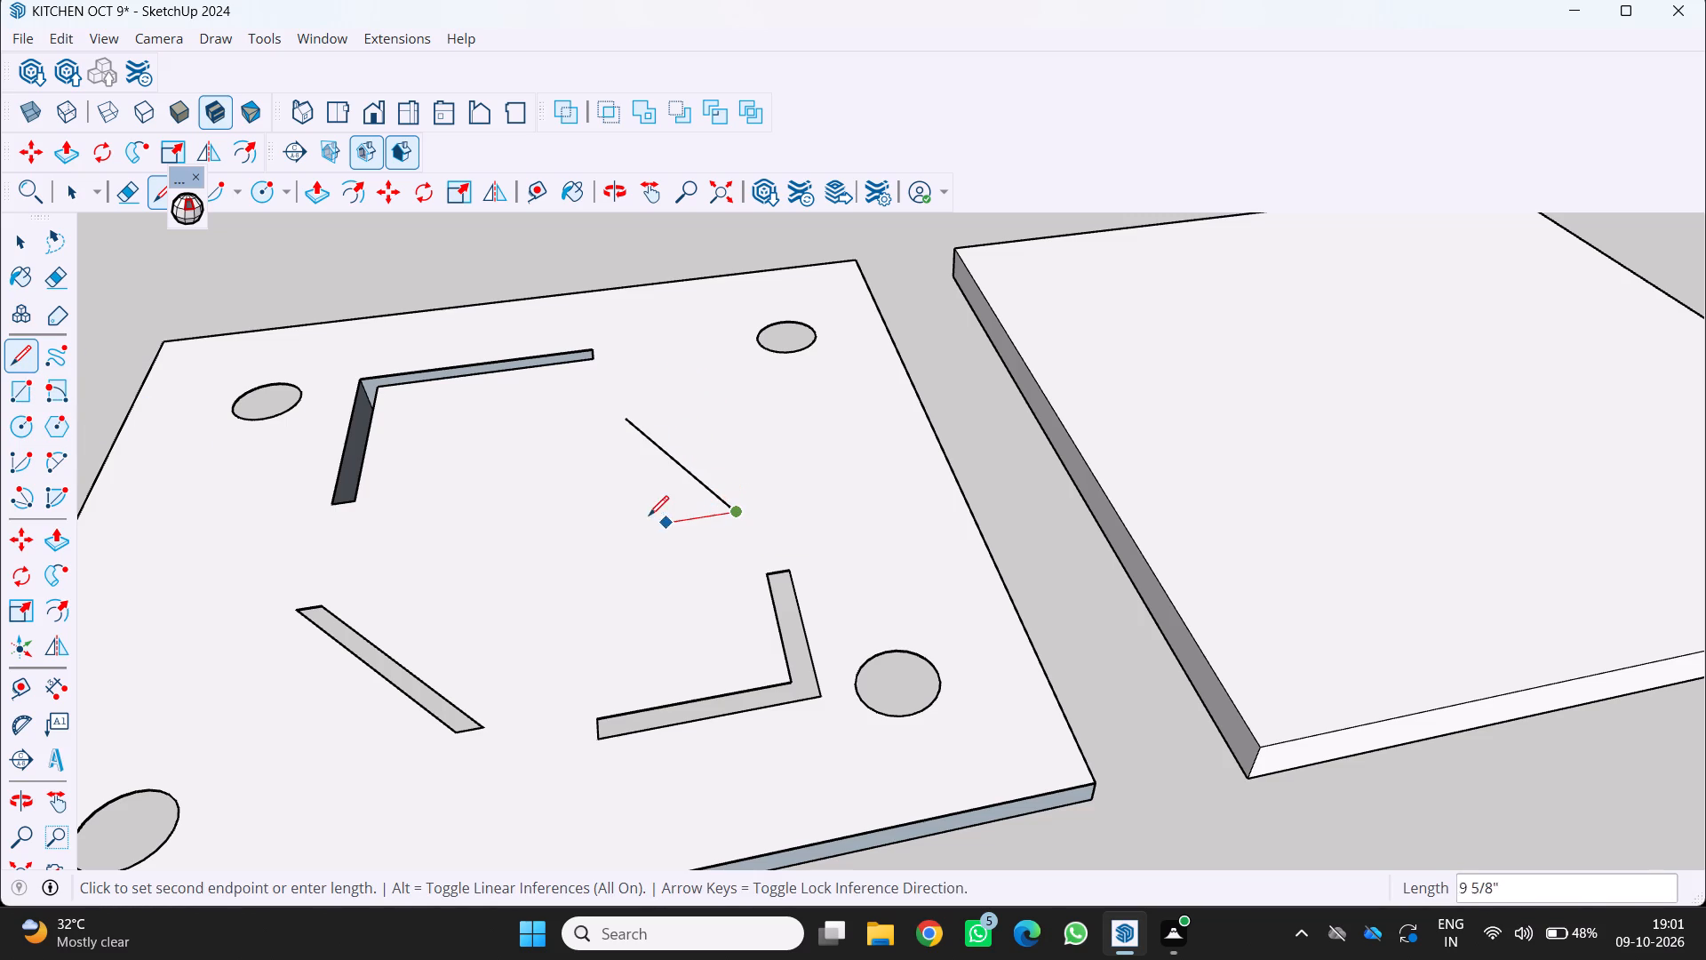
key(space)
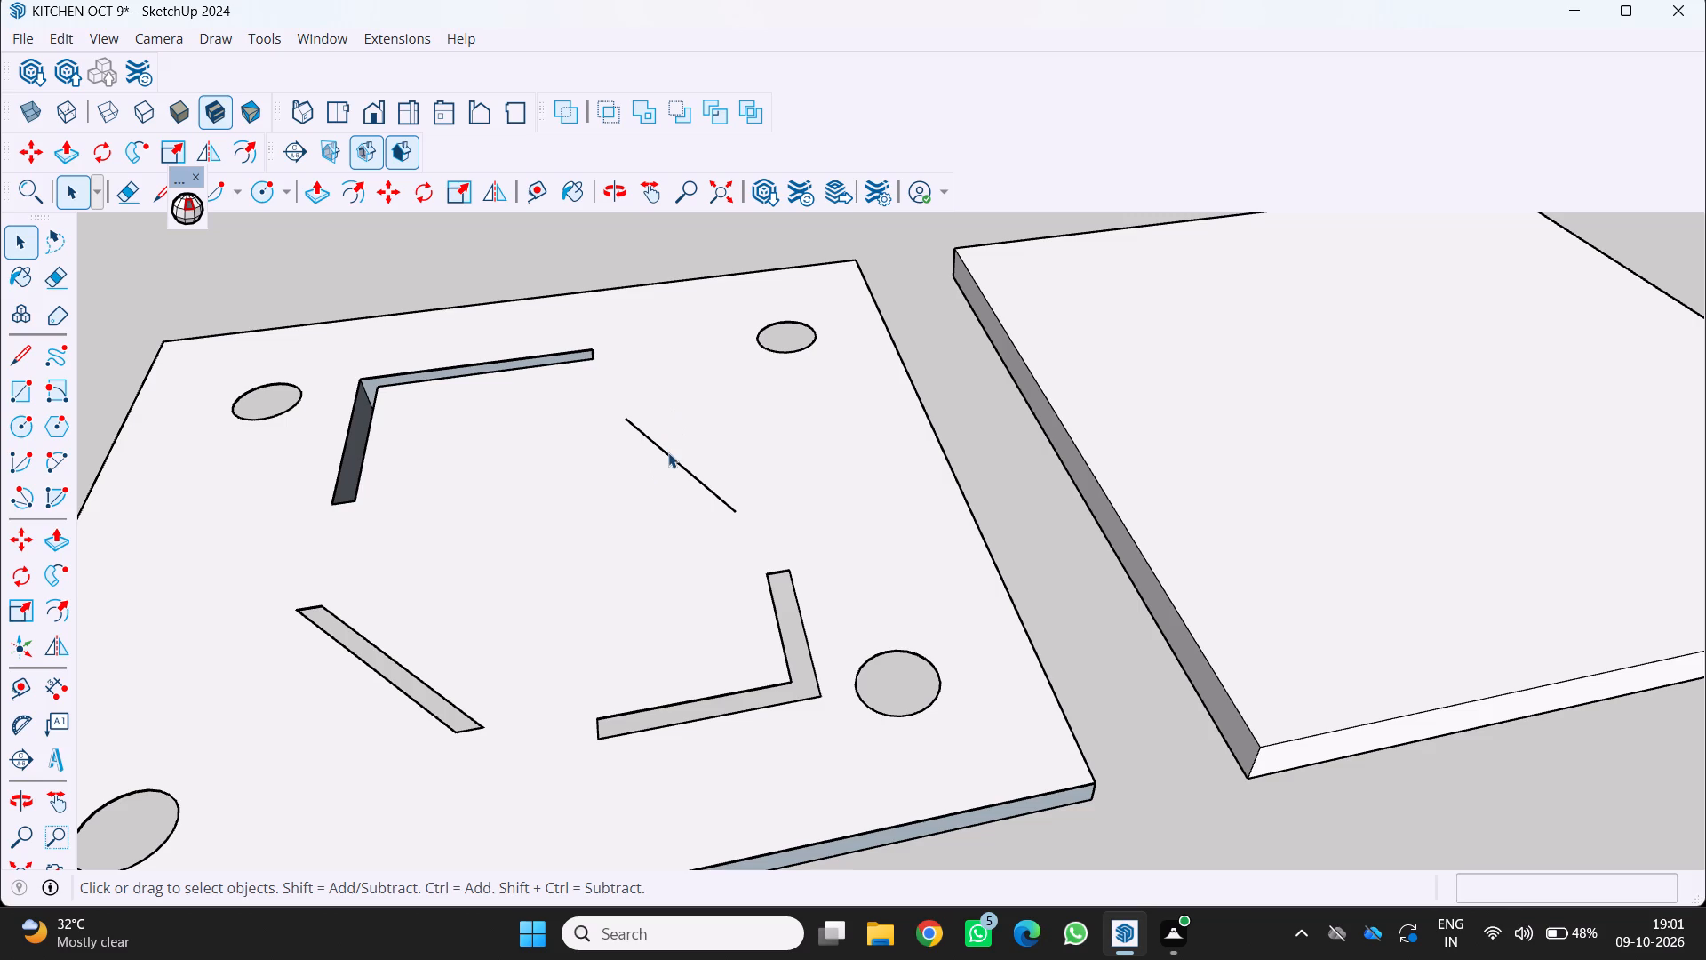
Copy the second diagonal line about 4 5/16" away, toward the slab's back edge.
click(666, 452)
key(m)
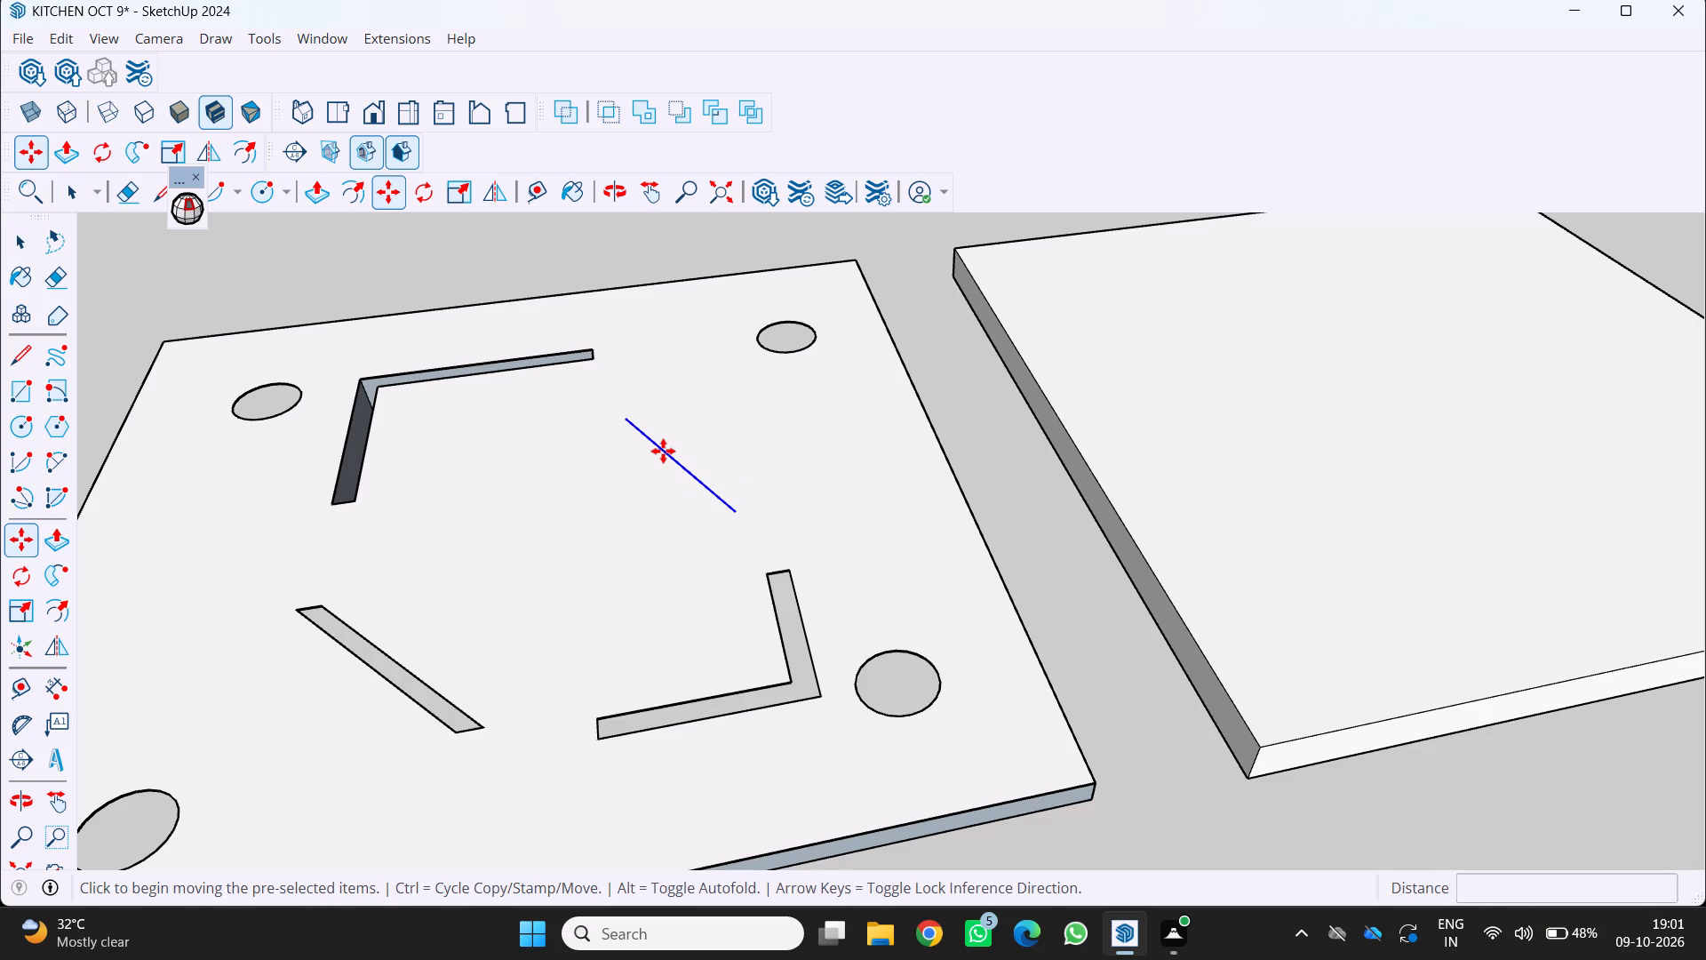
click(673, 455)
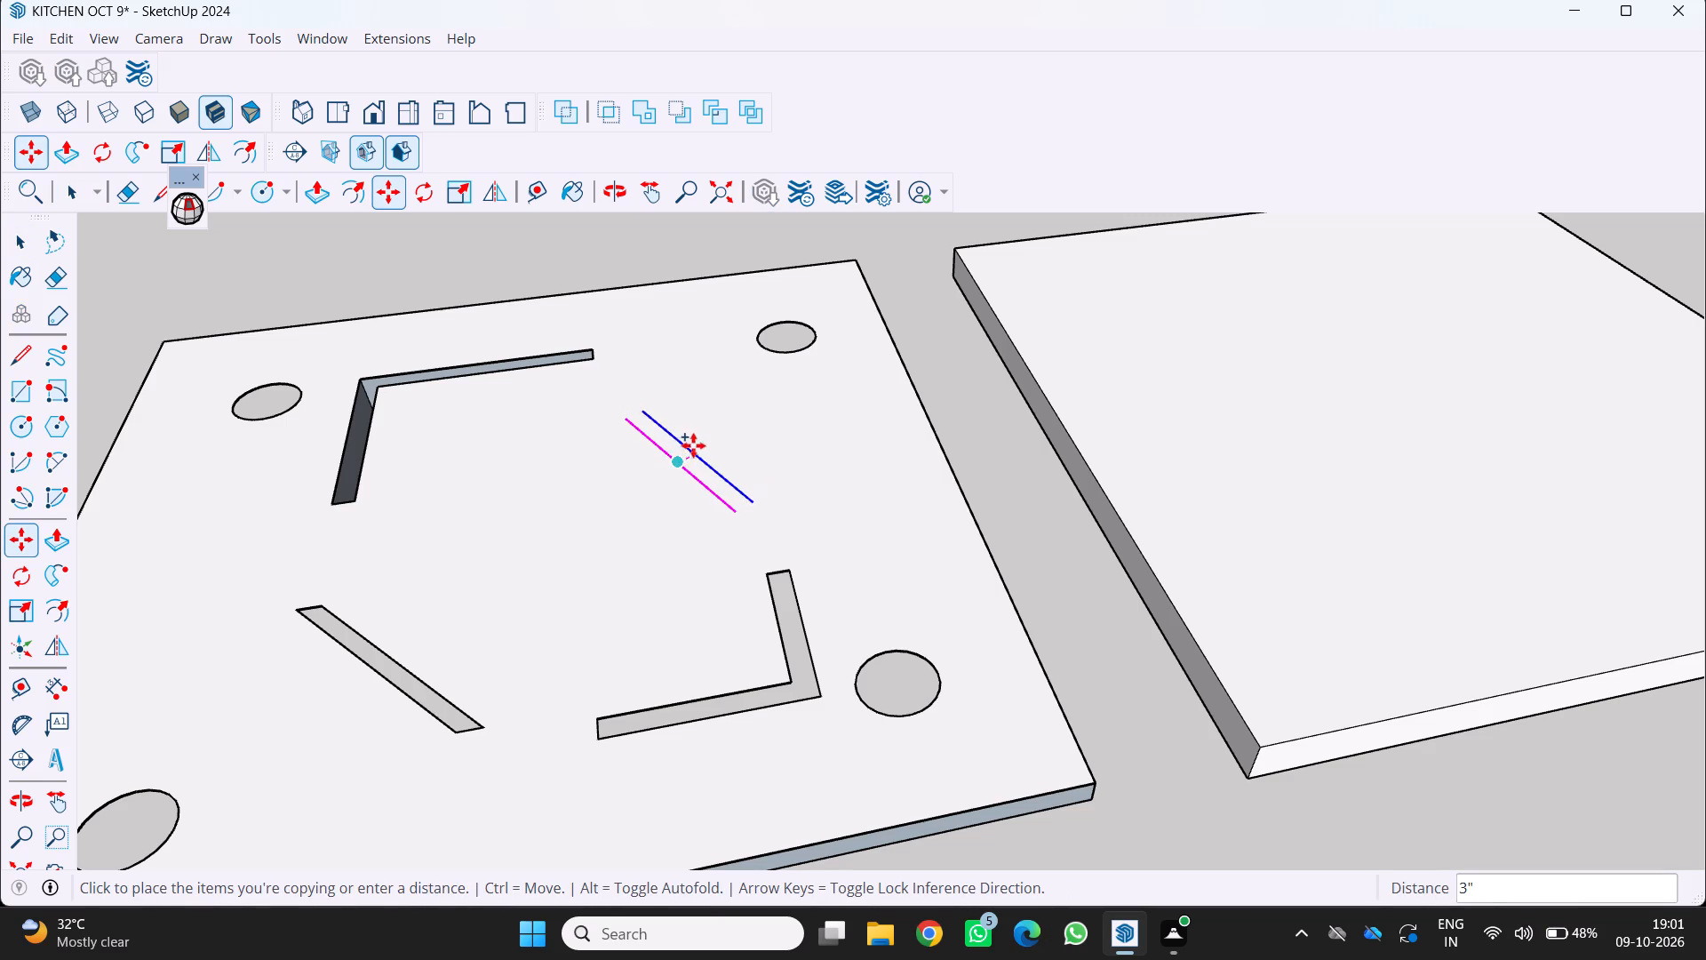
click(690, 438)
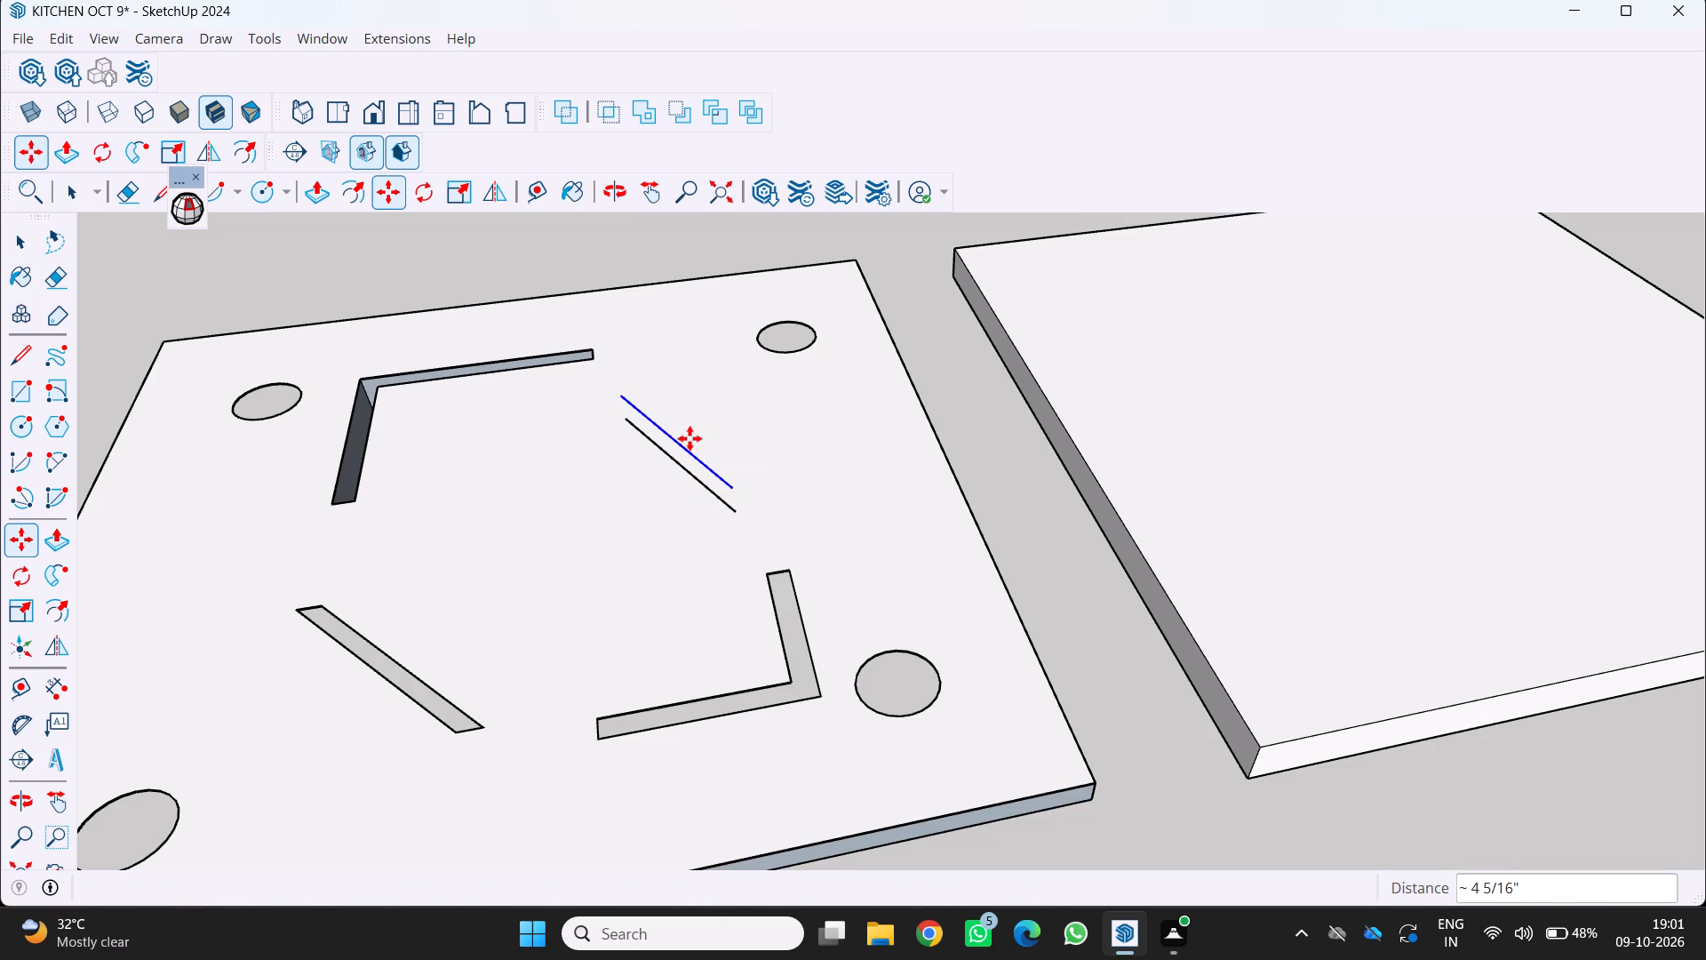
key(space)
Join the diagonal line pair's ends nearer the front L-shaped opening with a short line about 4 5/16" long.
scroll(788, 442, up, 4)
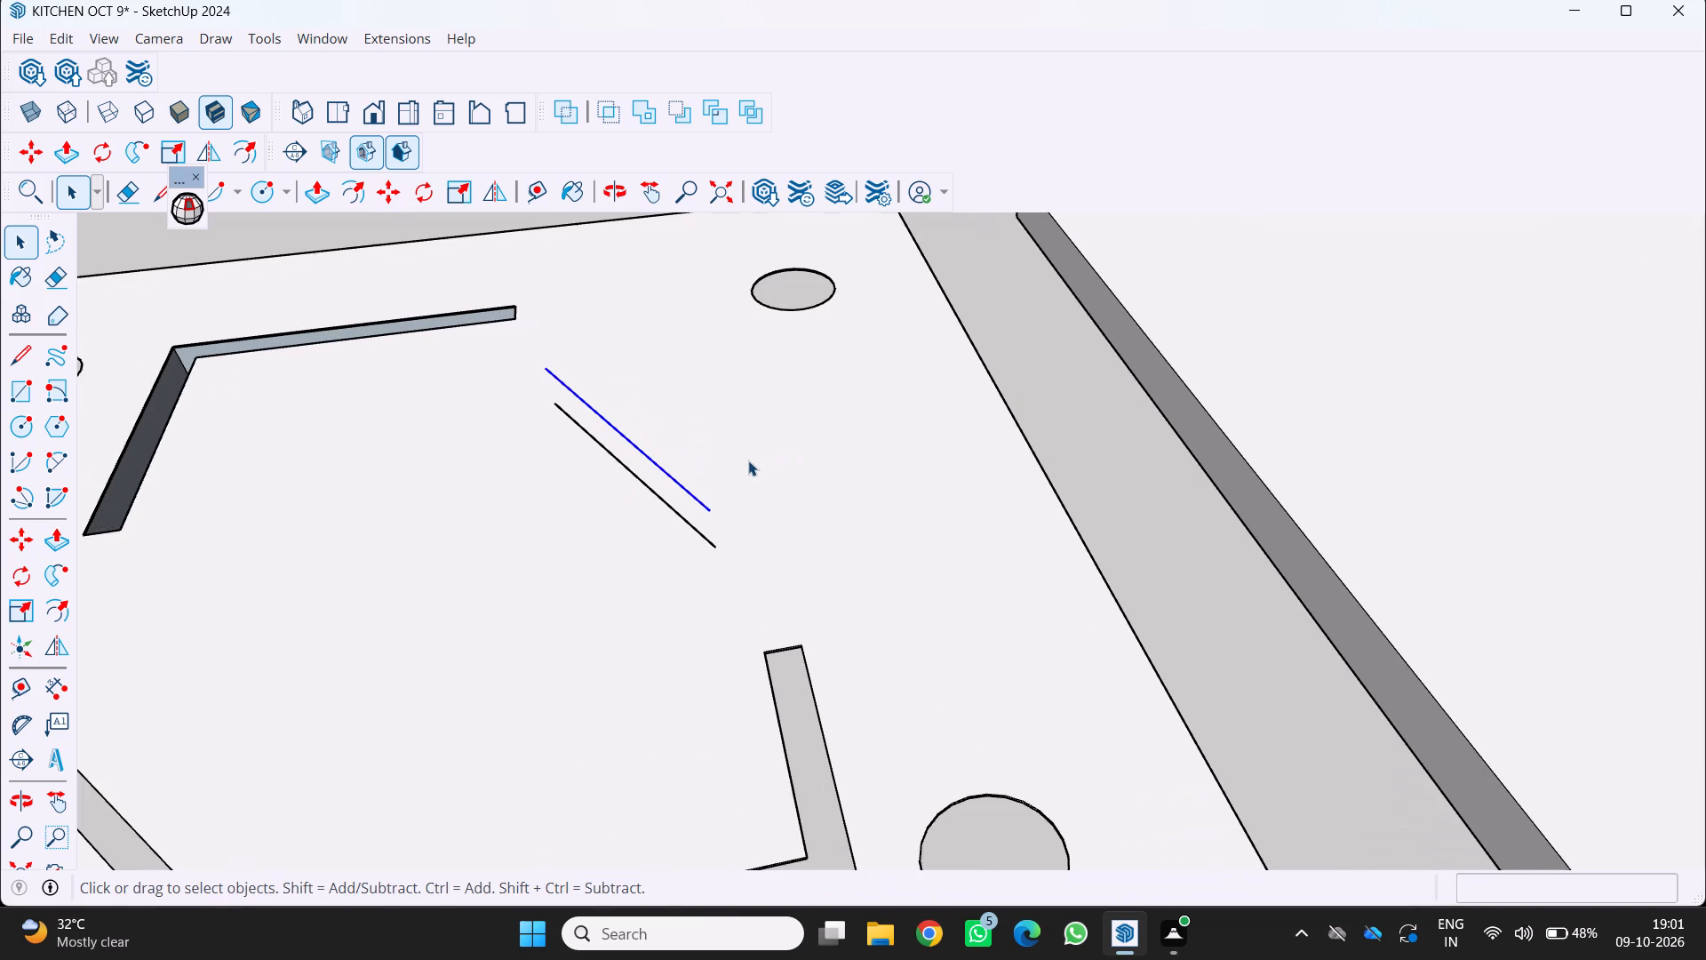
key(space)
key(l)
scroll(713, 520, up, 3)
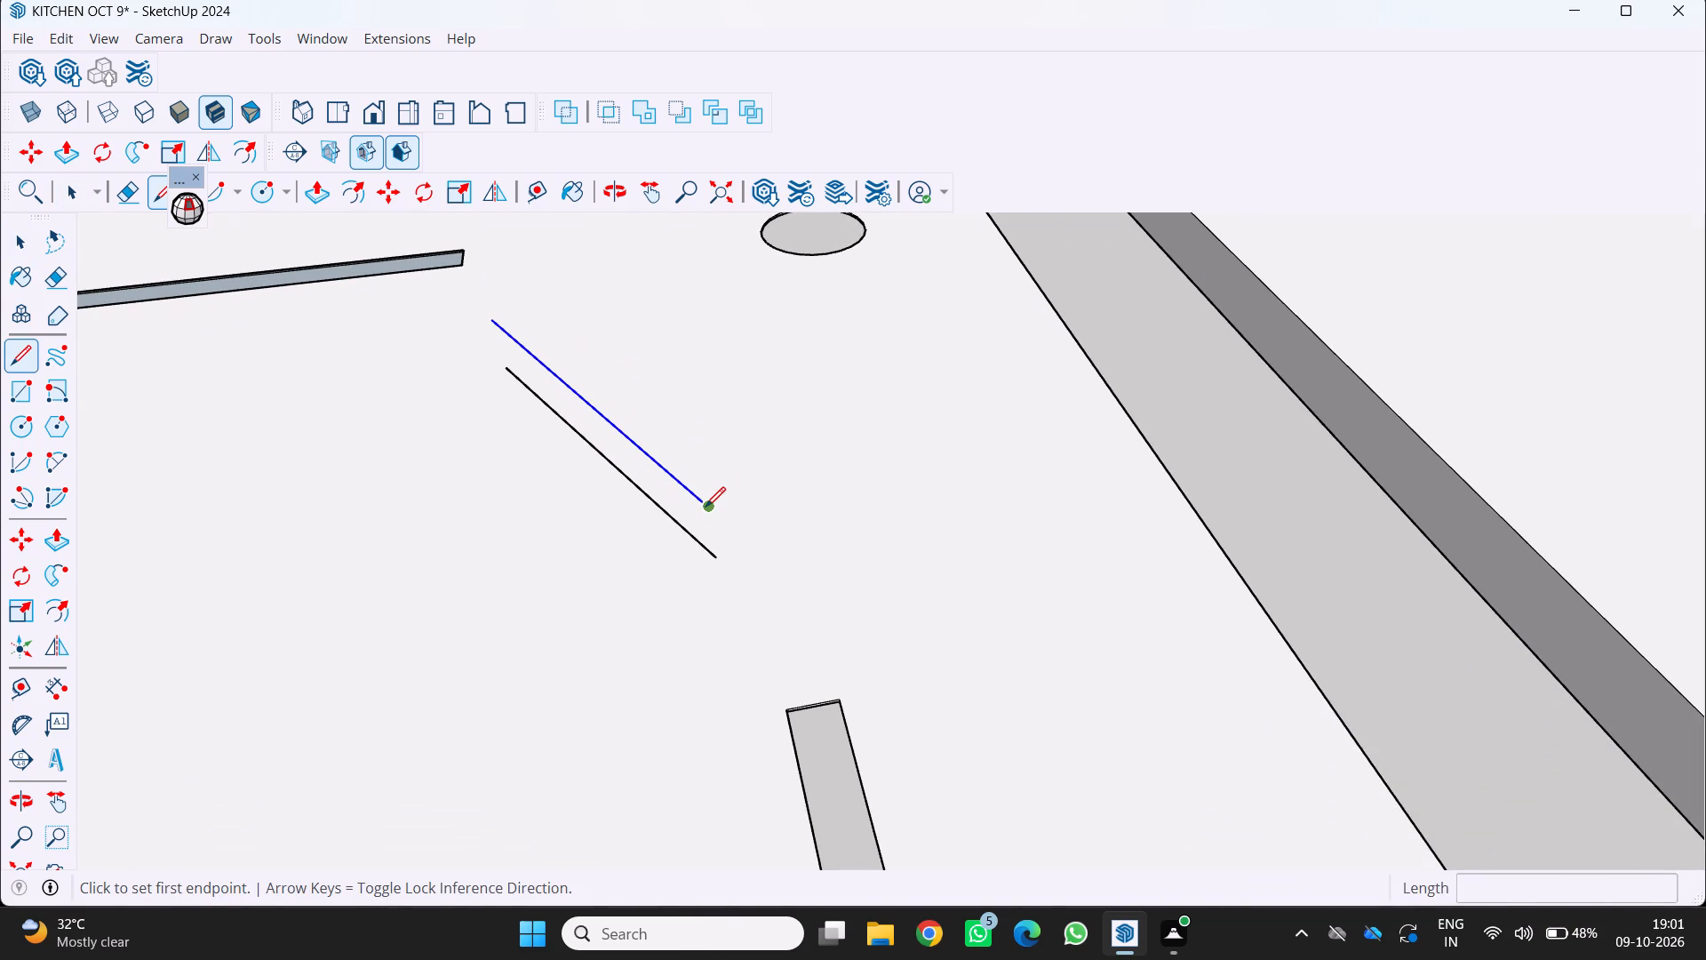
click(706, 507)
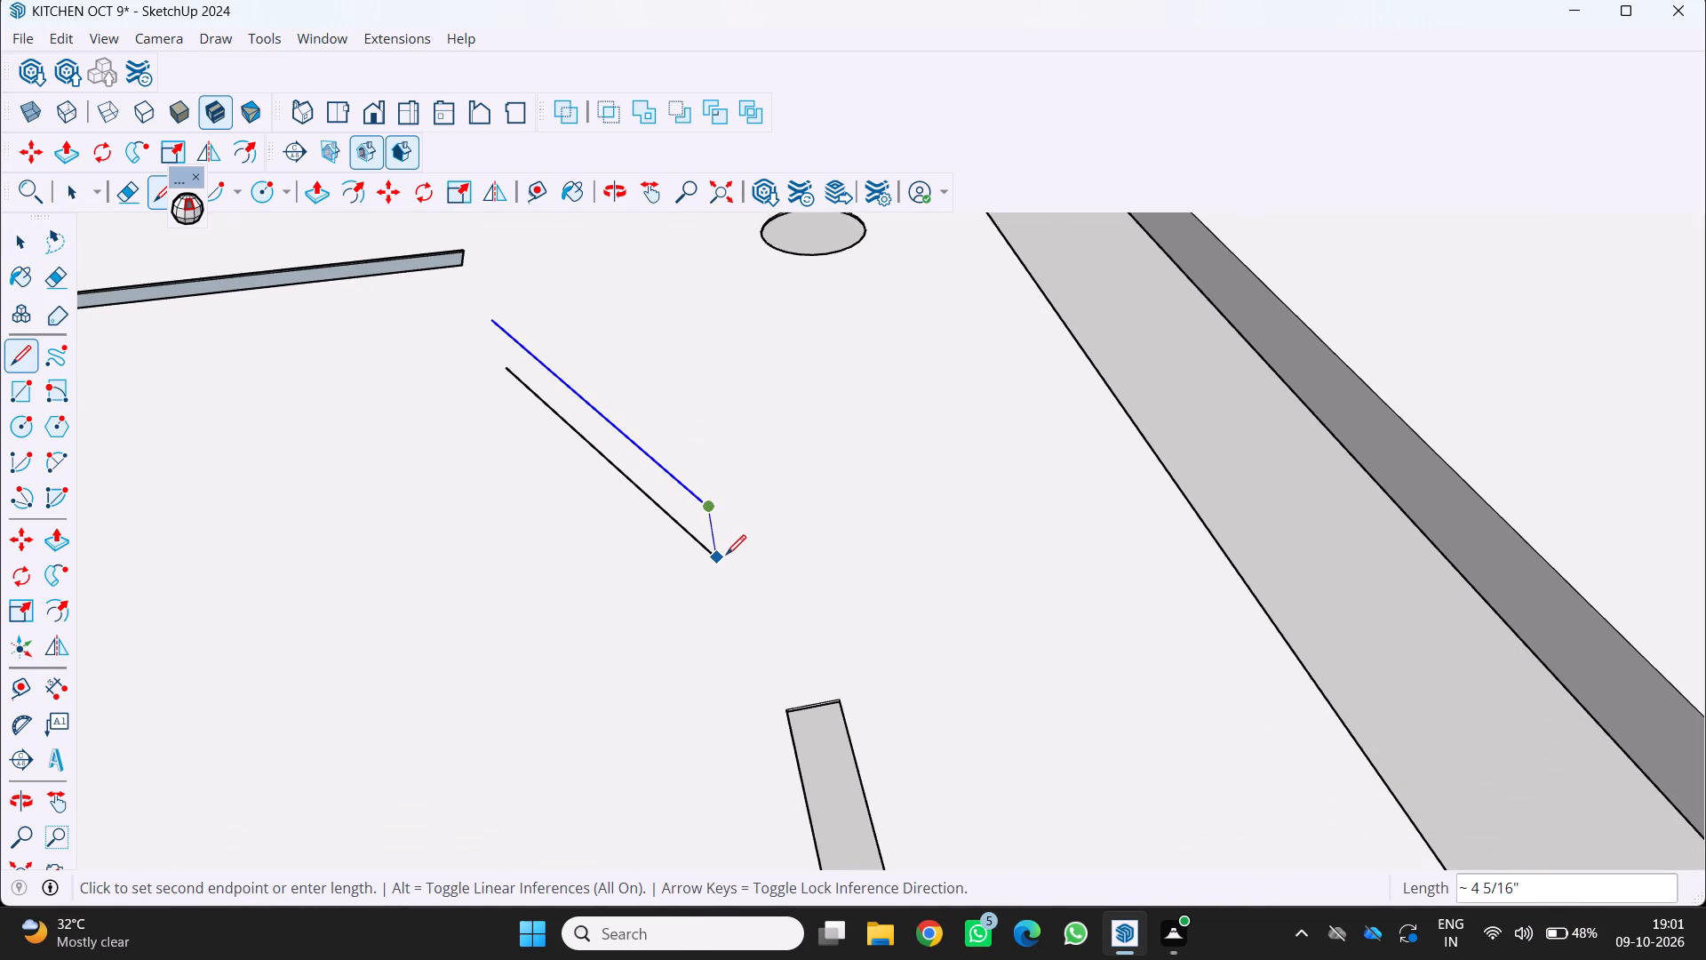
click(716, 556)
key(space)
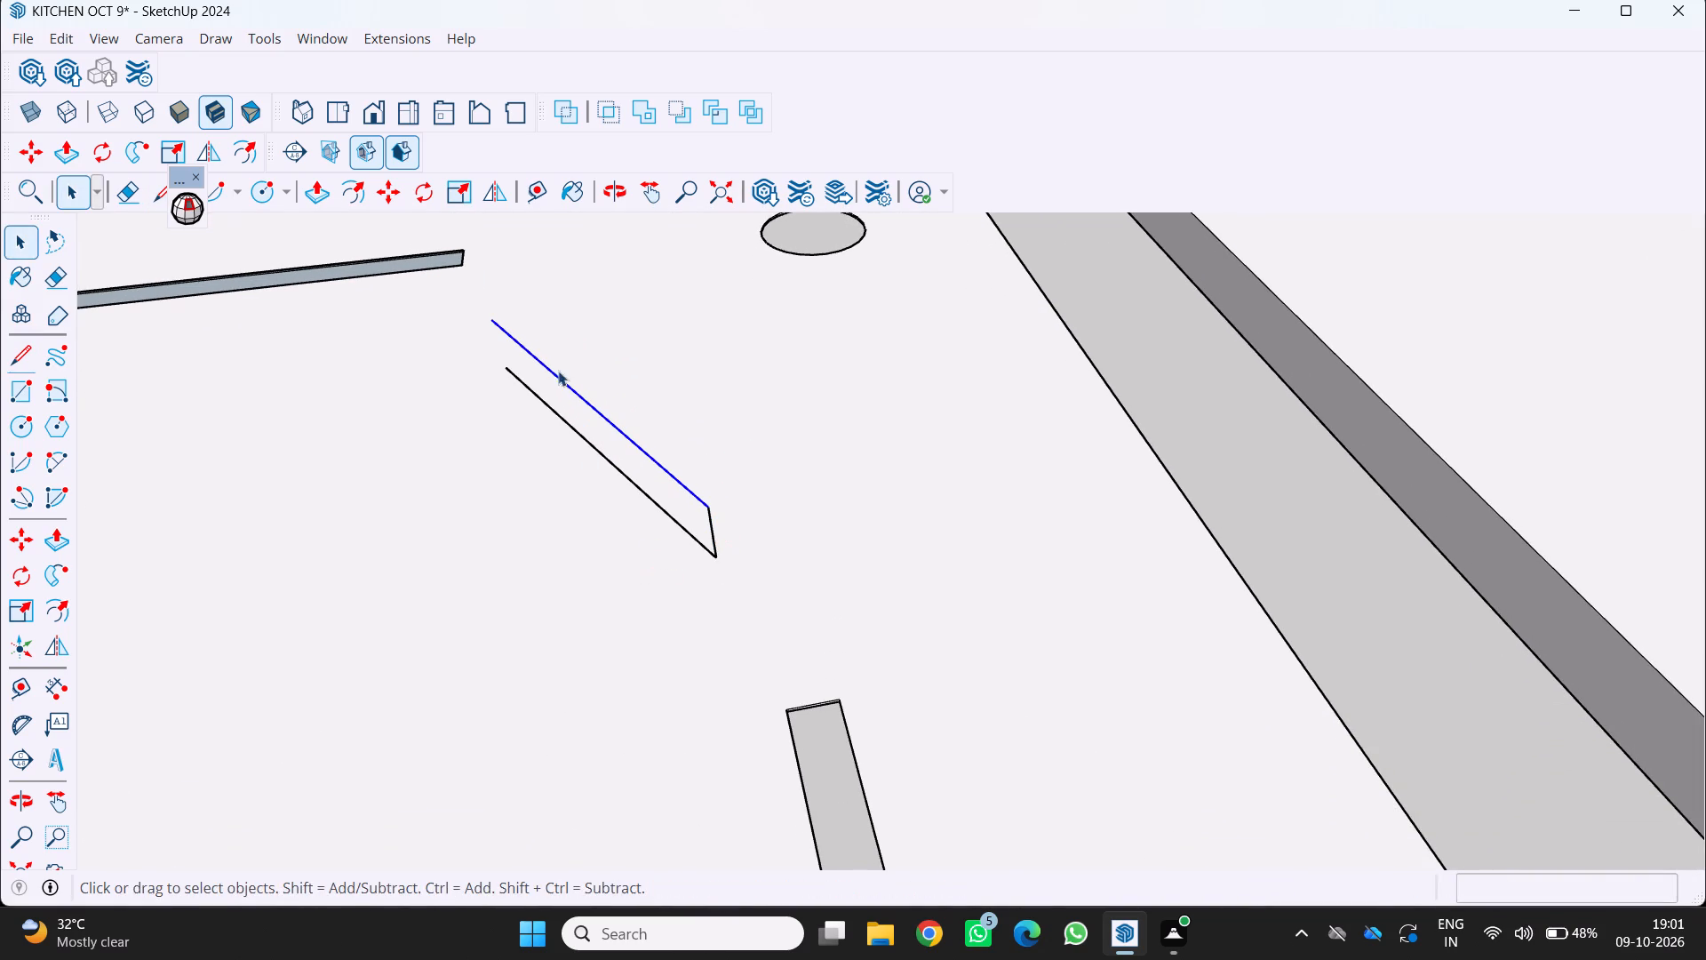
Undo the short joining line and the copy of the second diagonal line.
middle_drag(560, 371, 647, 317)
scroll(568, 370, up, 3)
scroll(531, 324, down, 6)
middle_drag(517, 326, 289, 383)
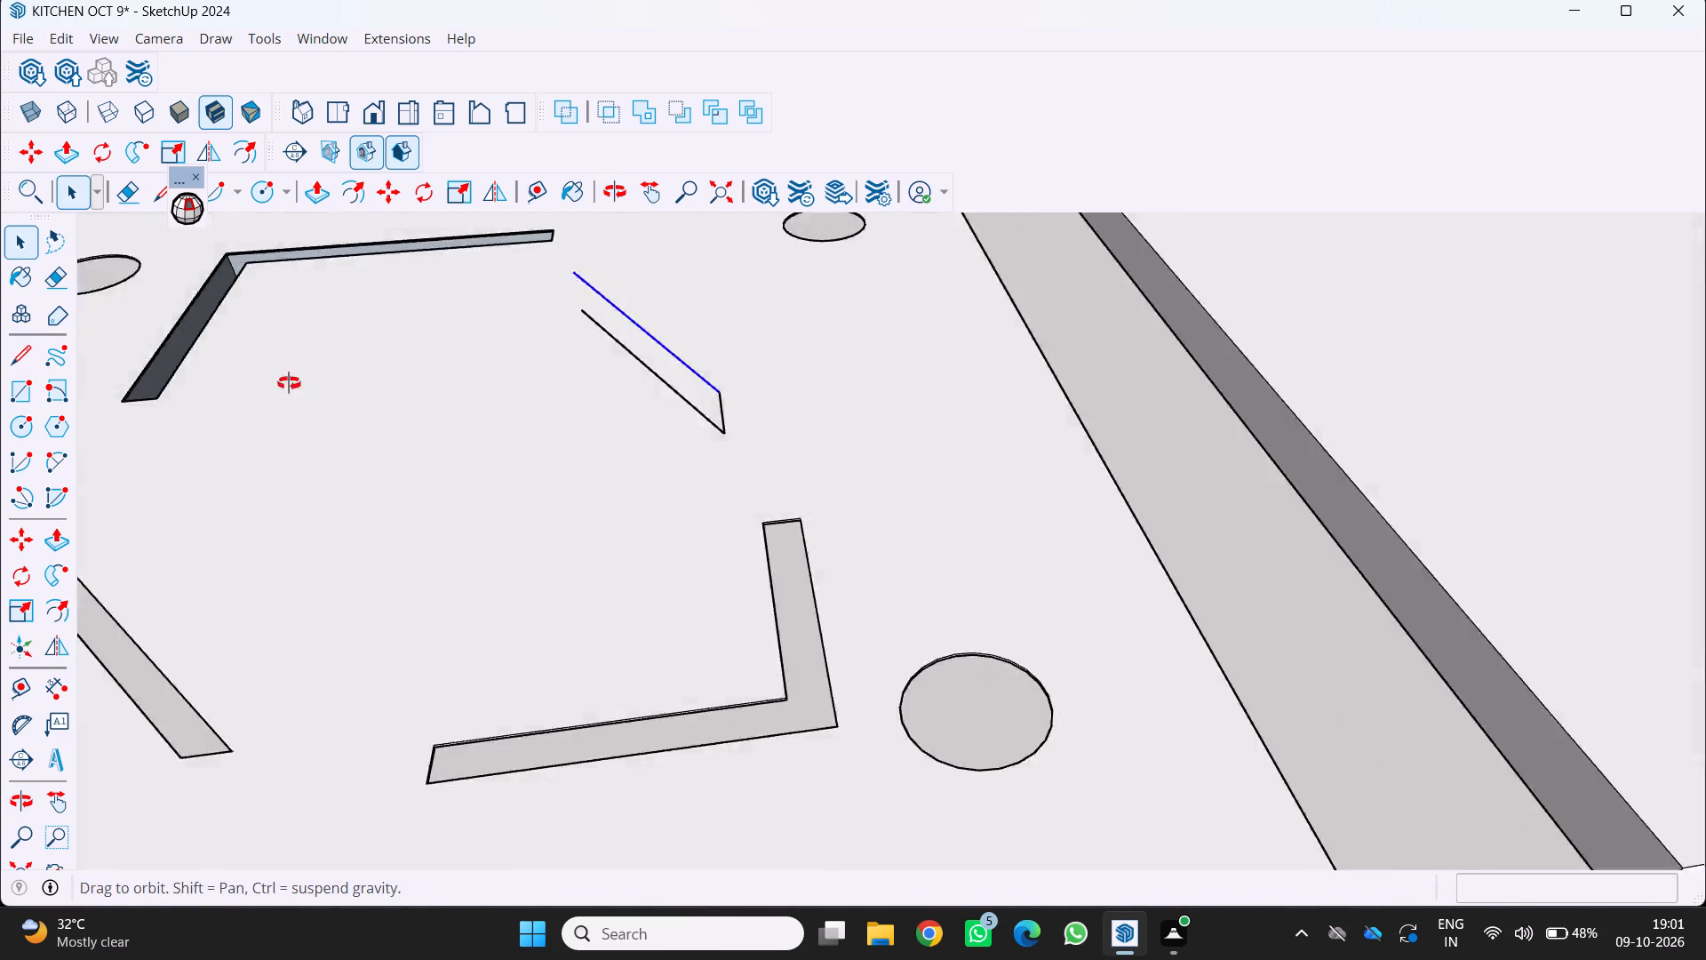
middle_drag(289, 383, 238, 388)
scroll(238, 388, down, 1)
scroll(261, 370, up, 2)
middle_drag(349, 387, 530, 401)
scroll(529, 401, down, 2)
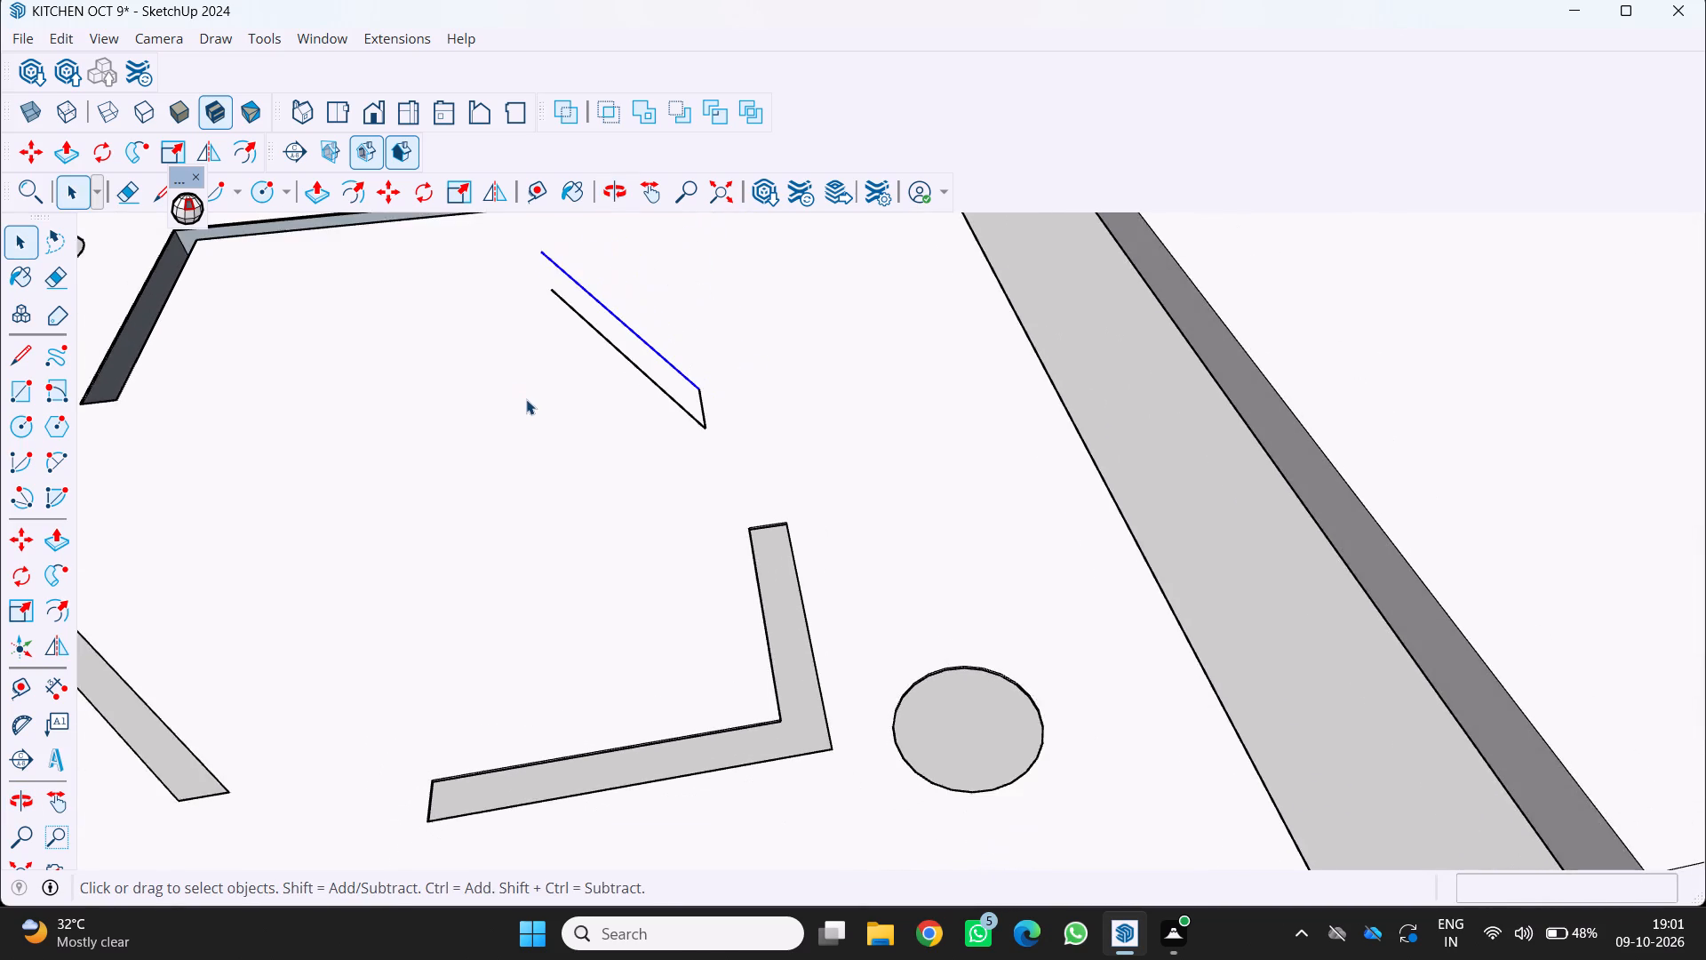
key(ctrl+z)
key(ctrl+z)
Copy the second diagonal line 3" toward the second slab.
middle_drag(562, 375, 534, 312)
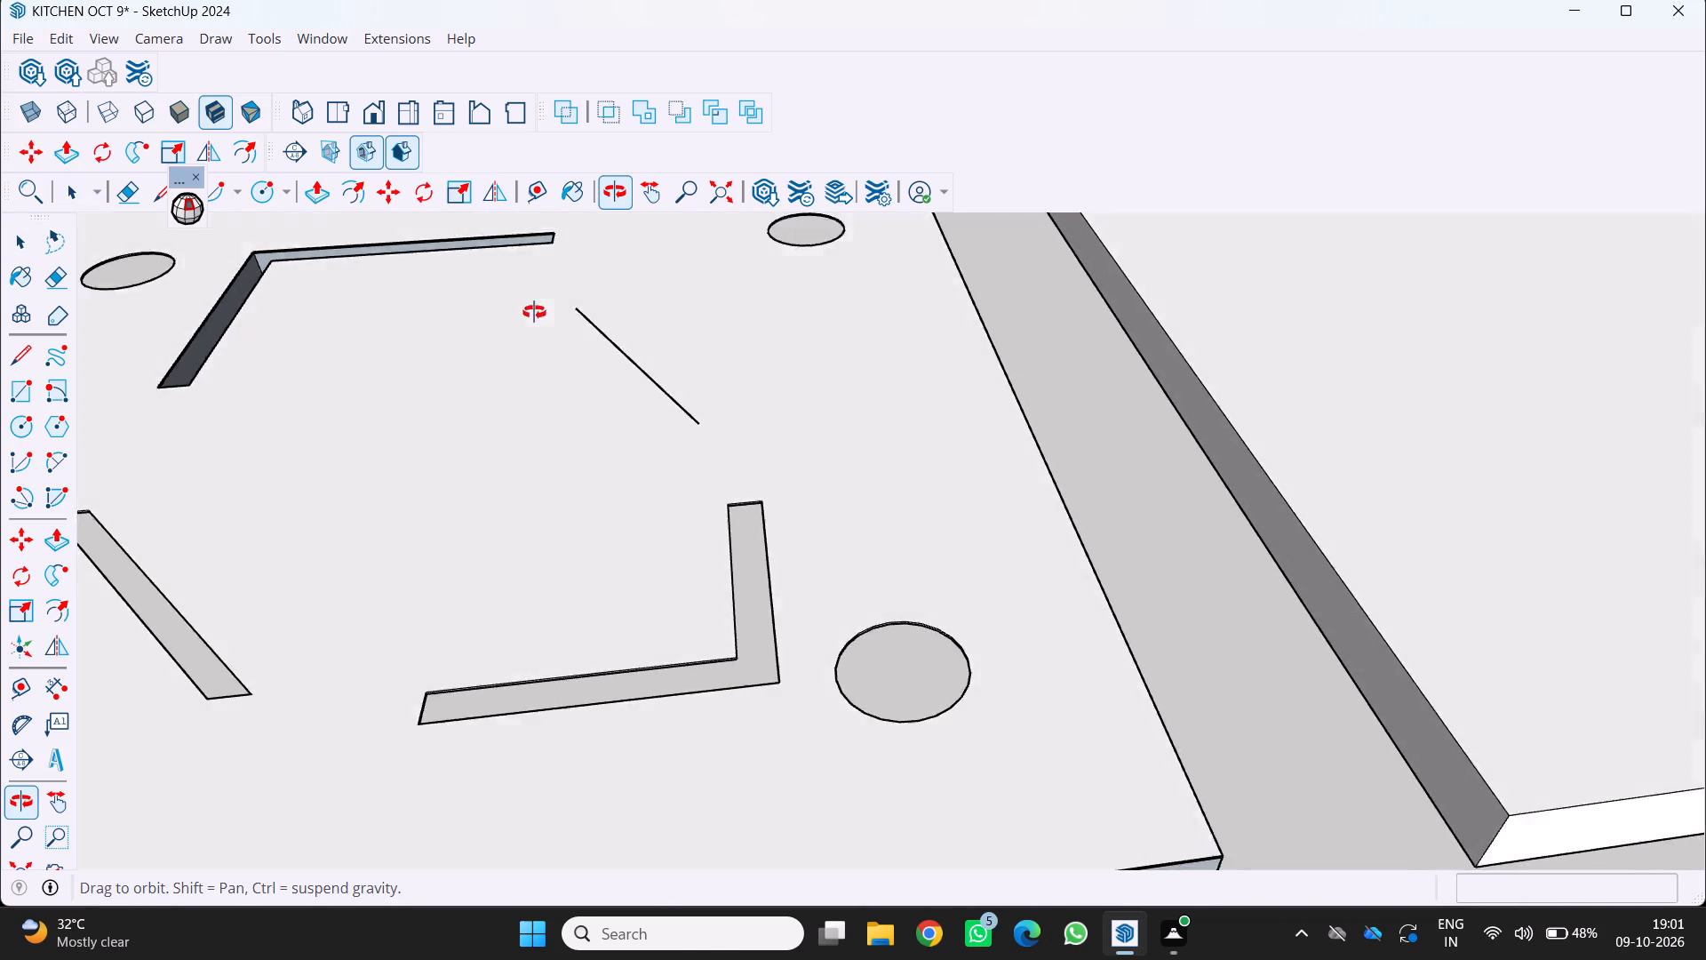
middle_drag(534, 312, 531, 269)
scroll(584, 320, up, 3)
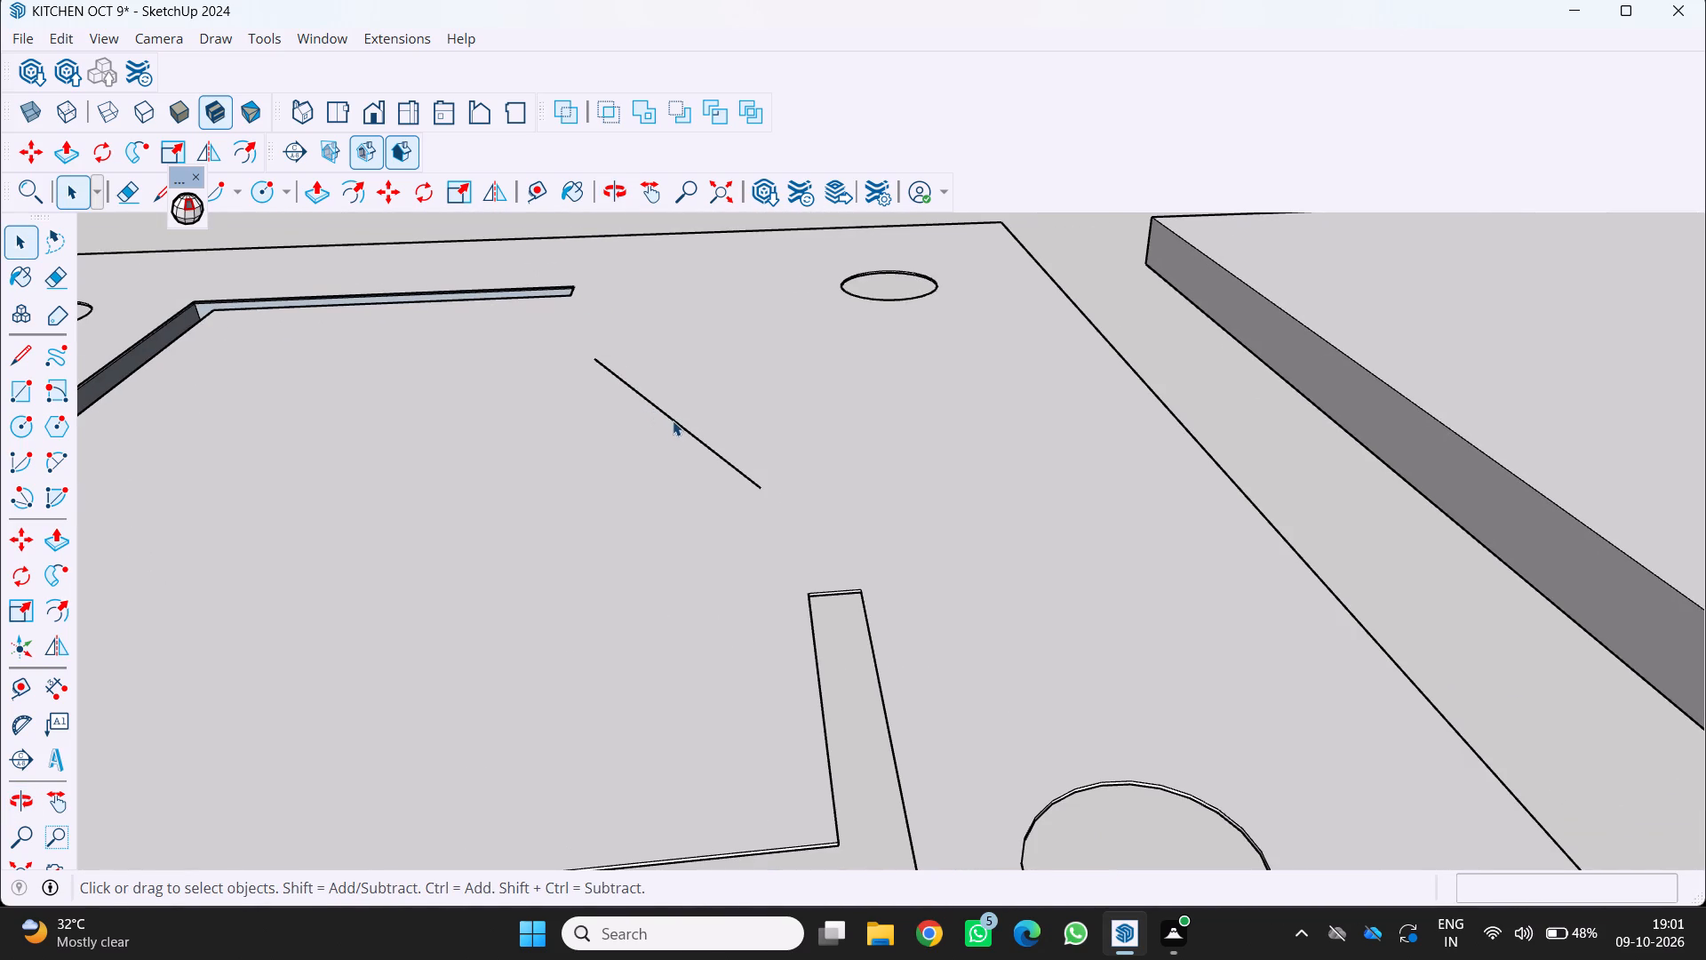
click(679, 425)
key(m)
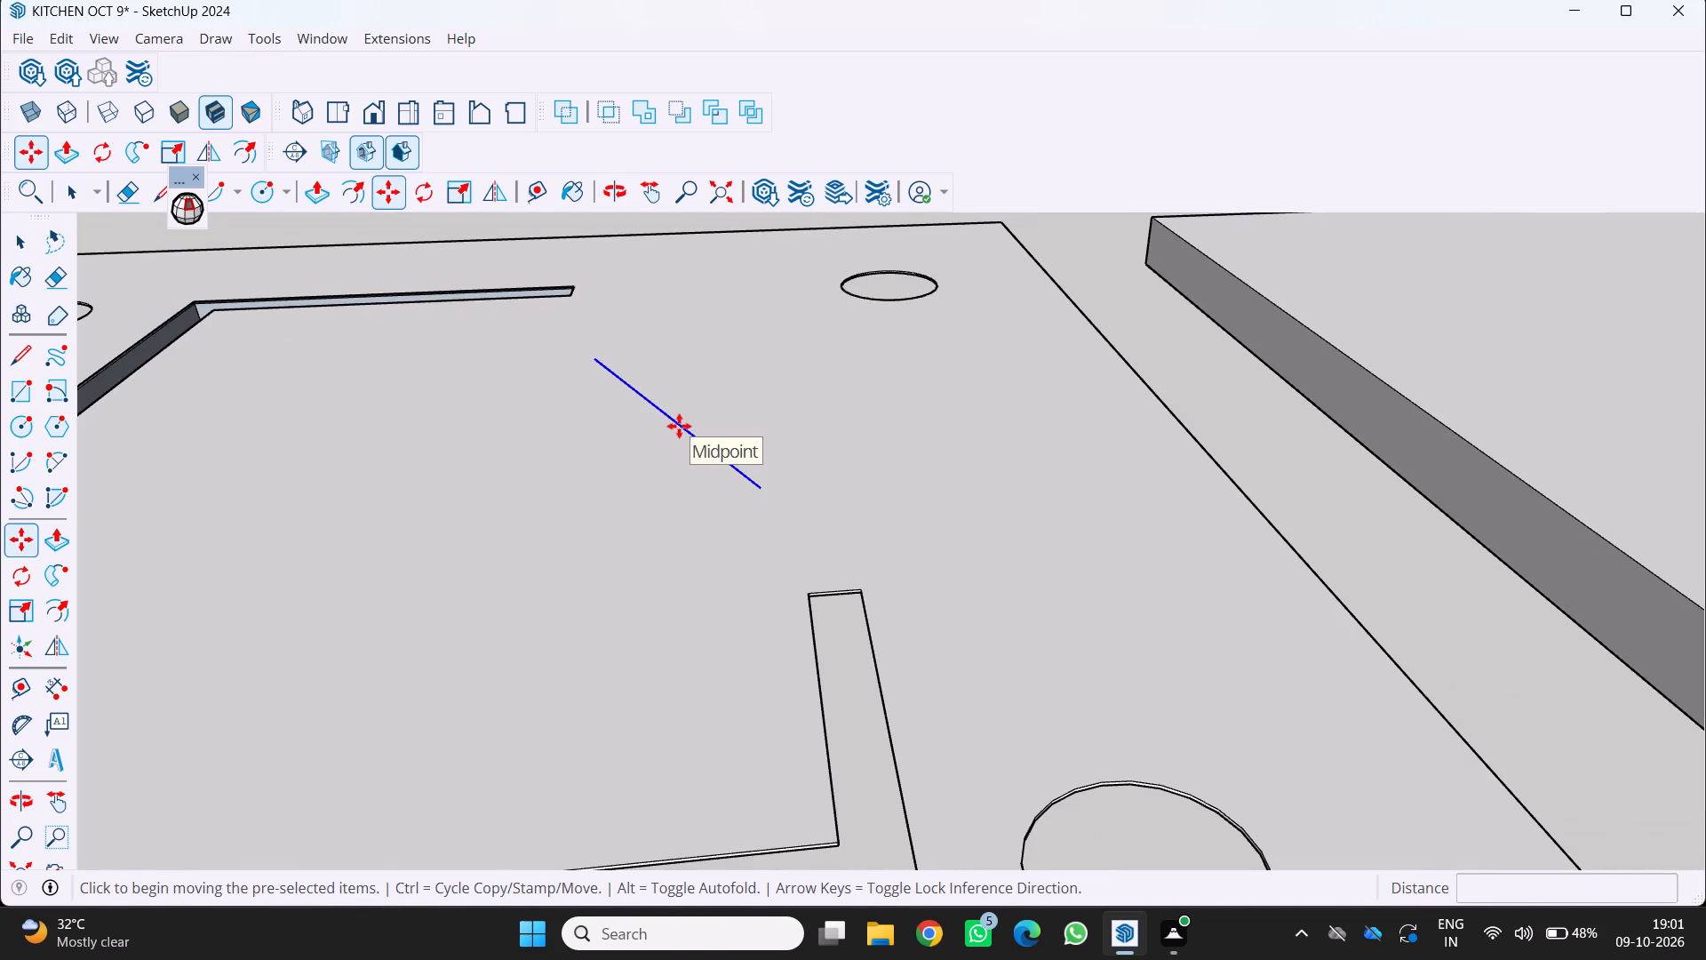
click(702, 438)
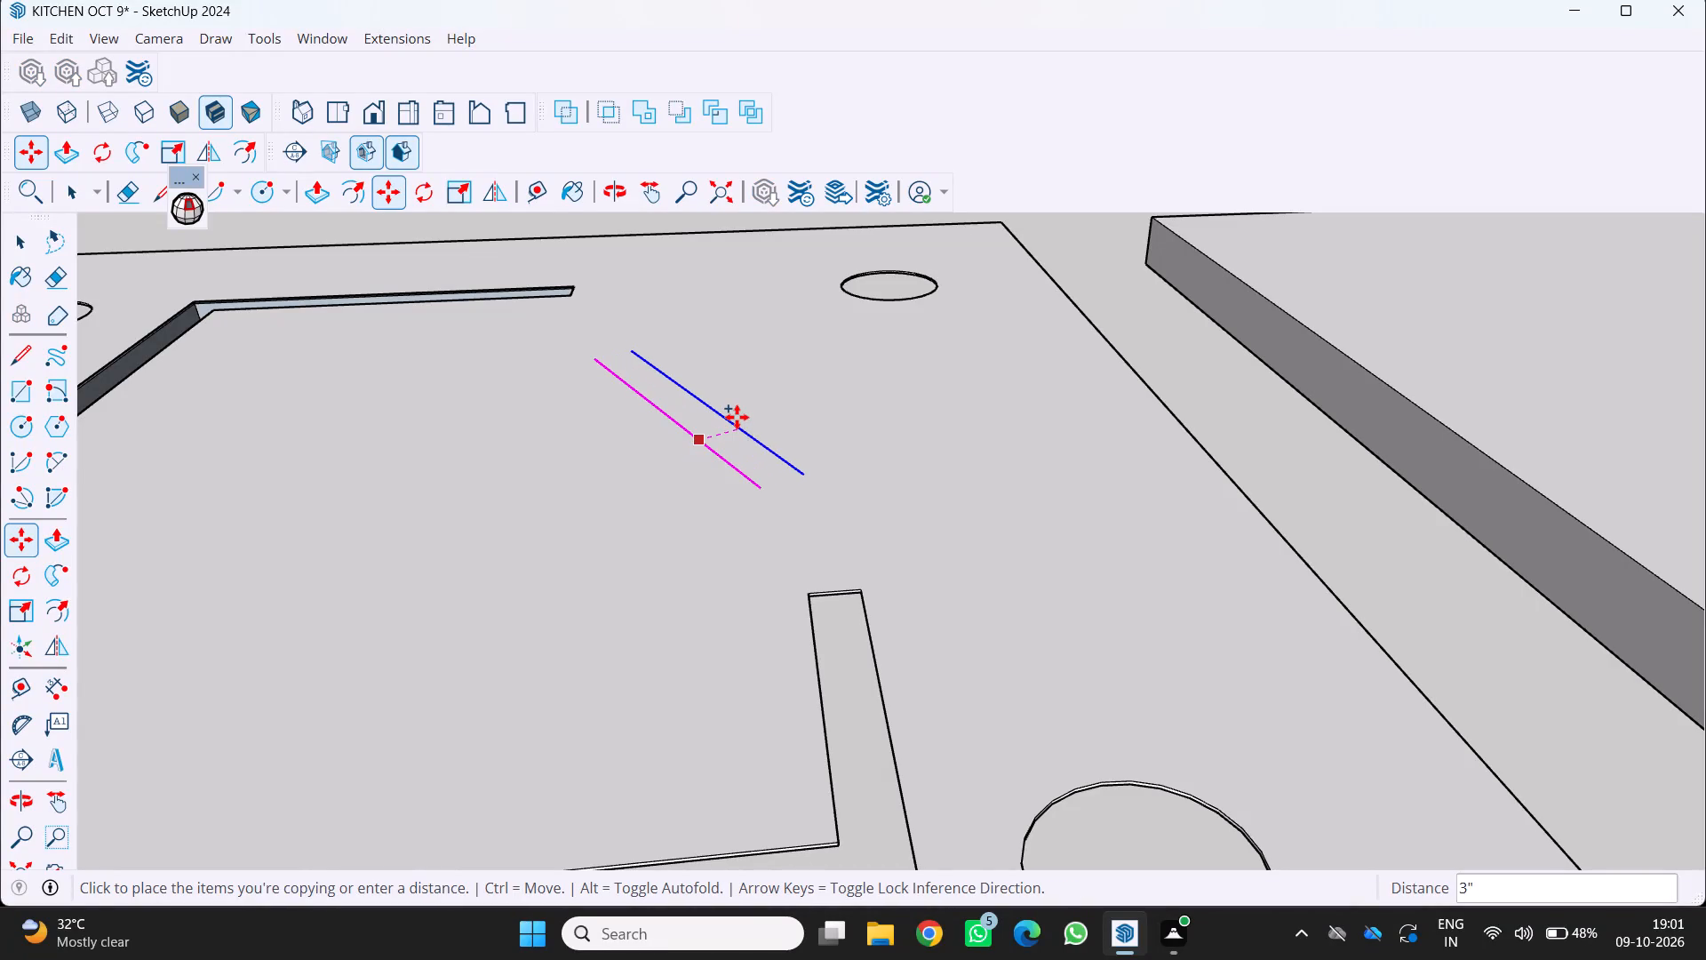
click(737, 417)
Move the copied diagonal line about 11 5/16" along the red axis, farther toward the second slab.
key(v)
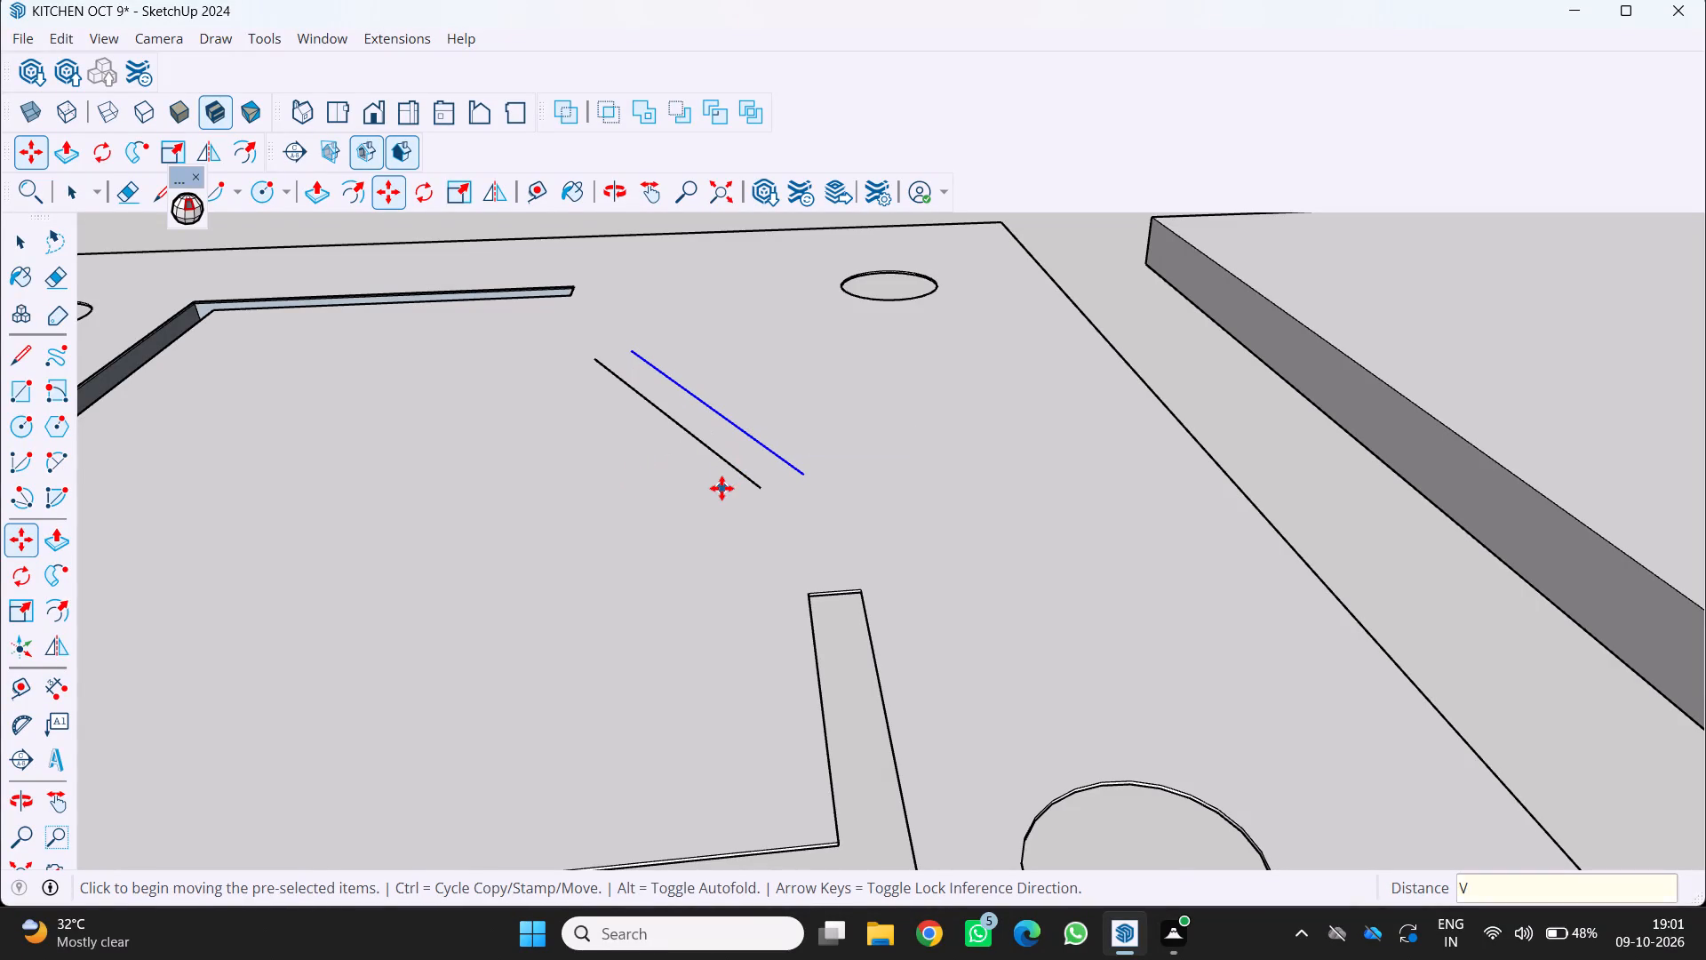
key(v)
key(v)
scroll(713, 484, down, 1)
key(v)
click(605, 504)
middle_click(746, 460)
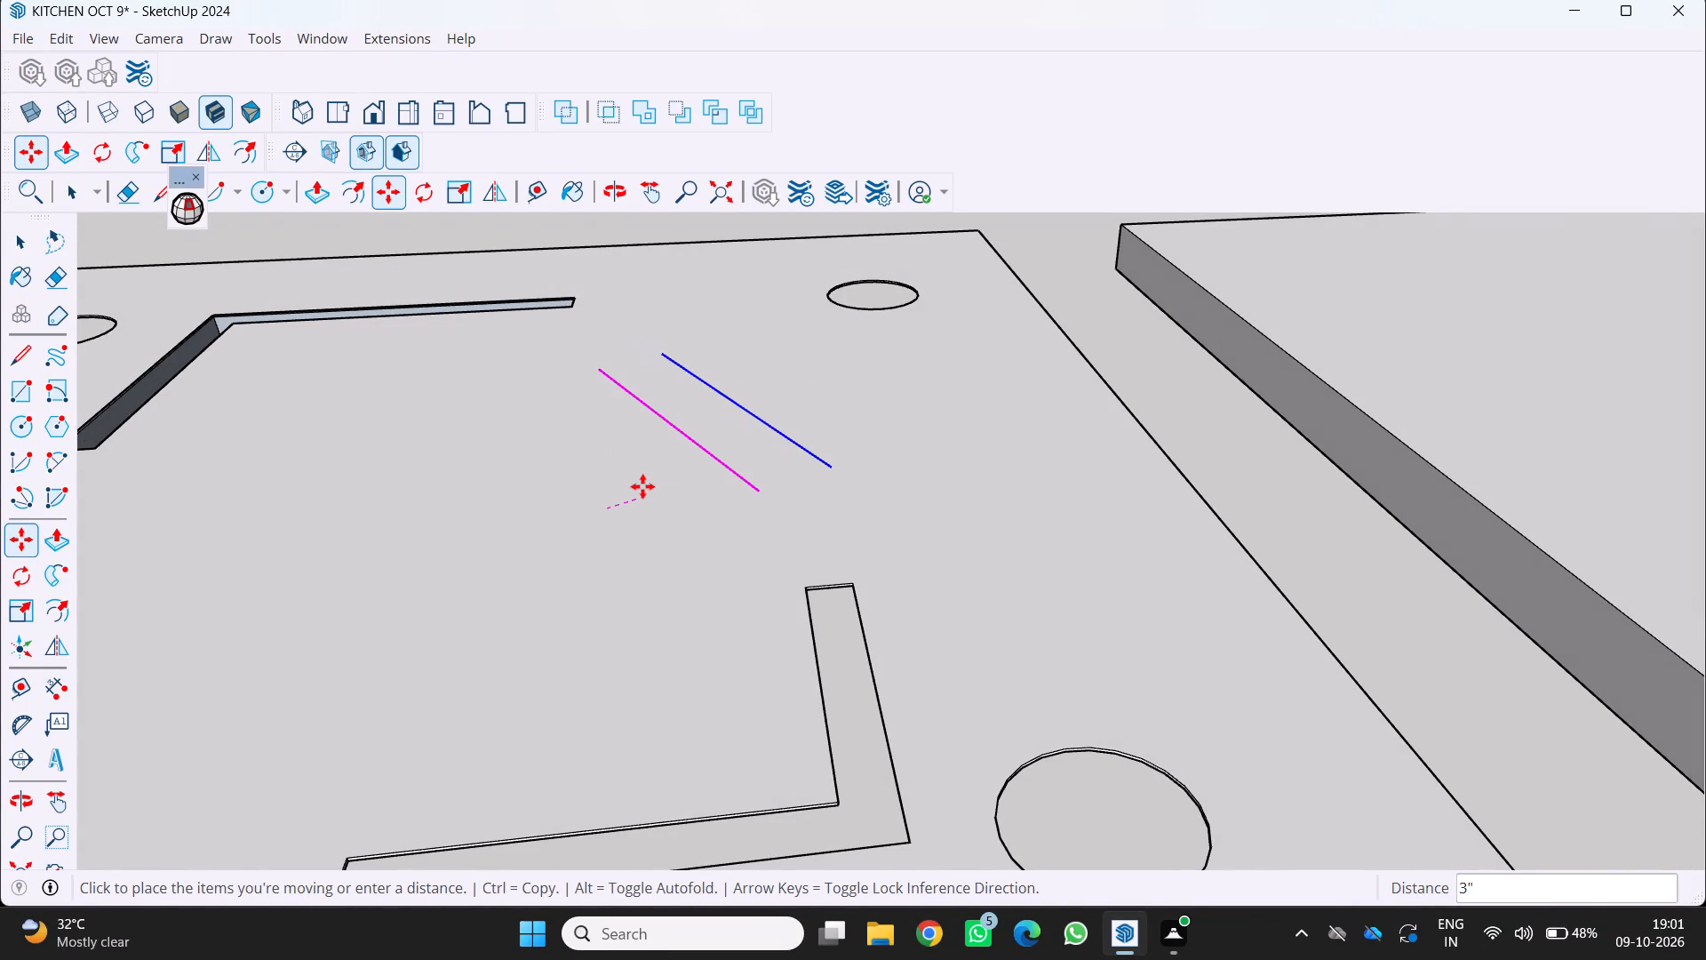
key(Up)
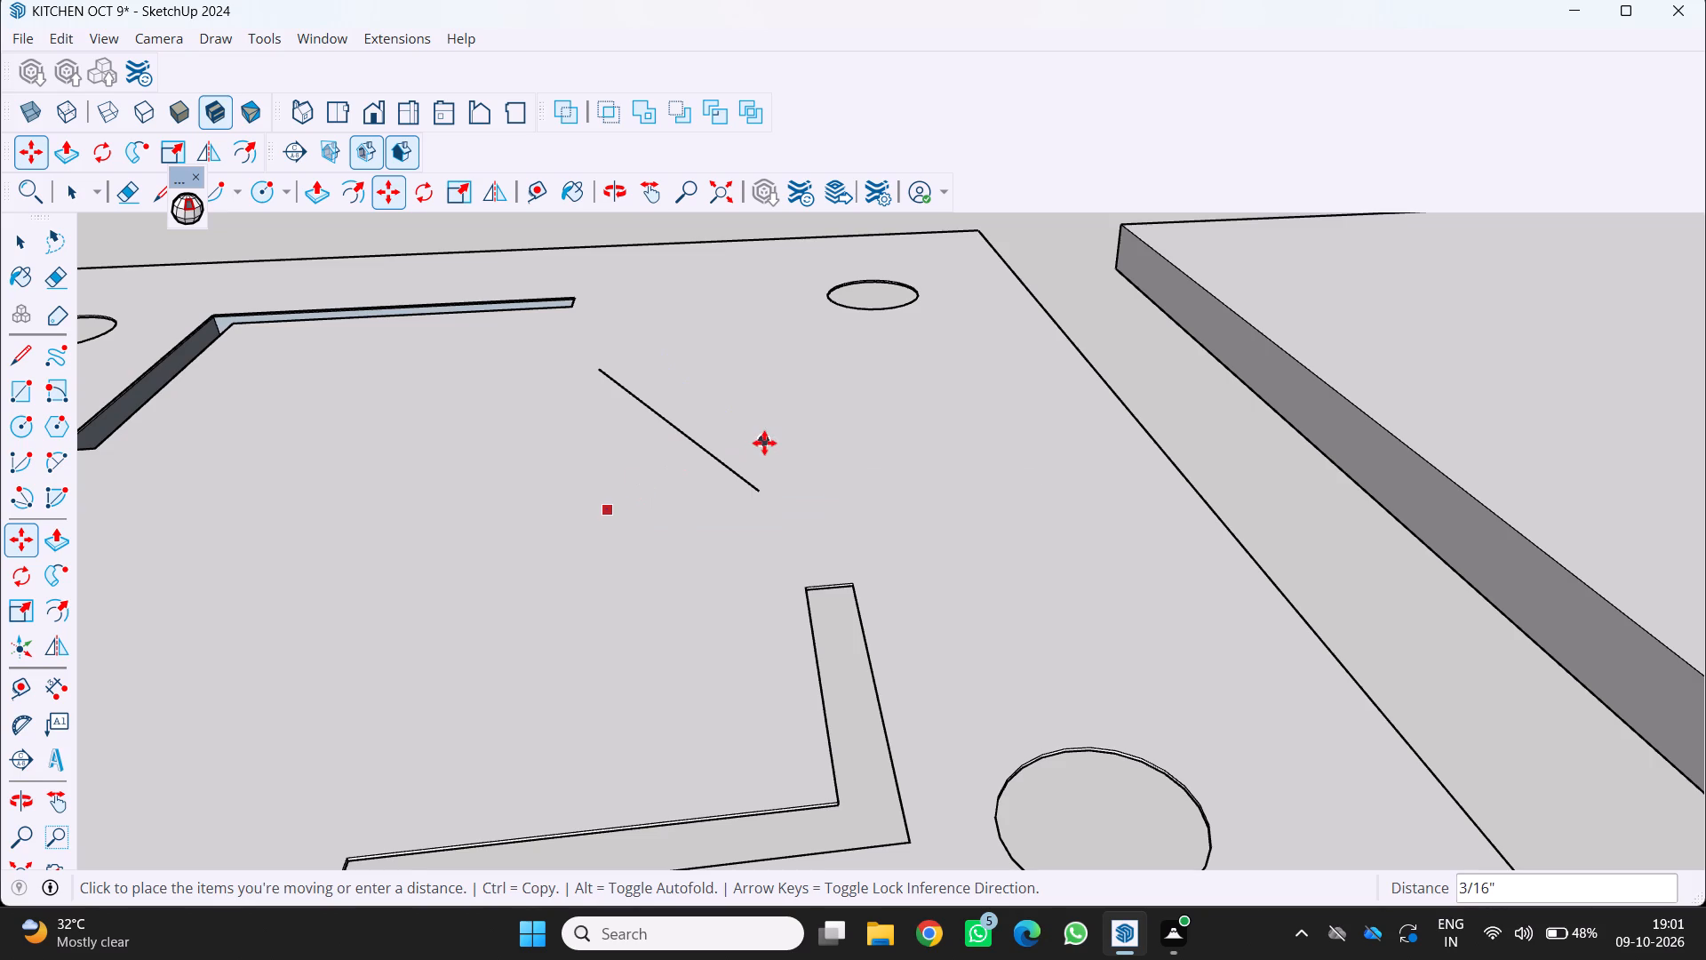
key(Right)
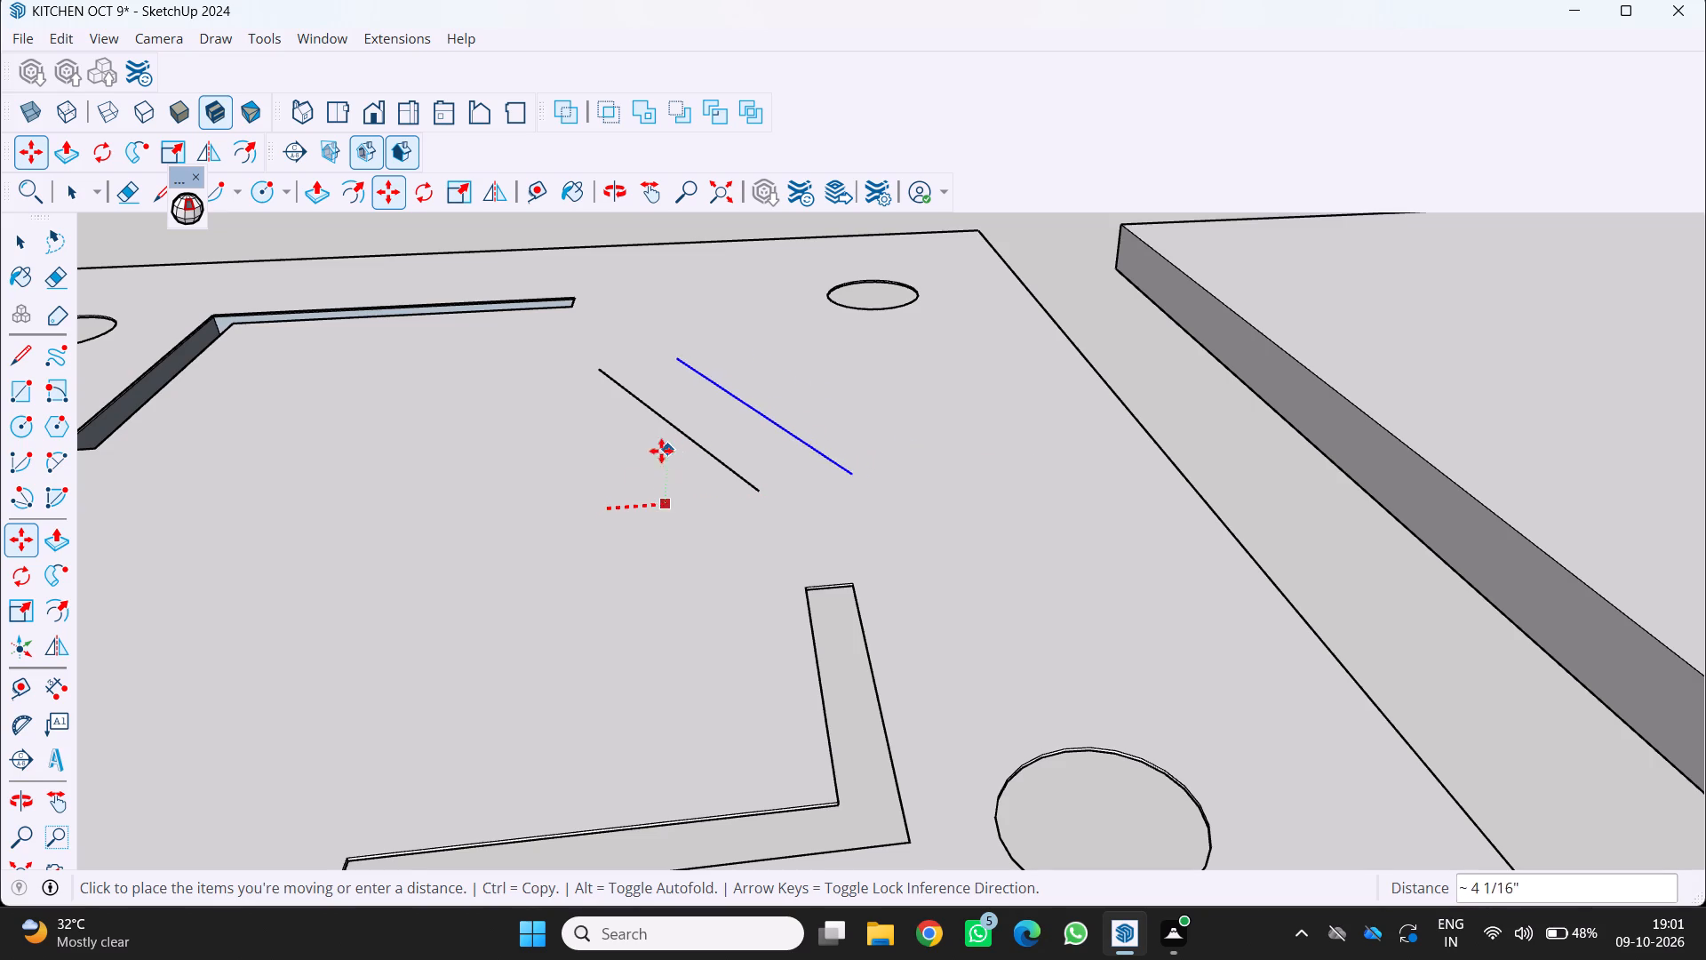
click(618, 373)
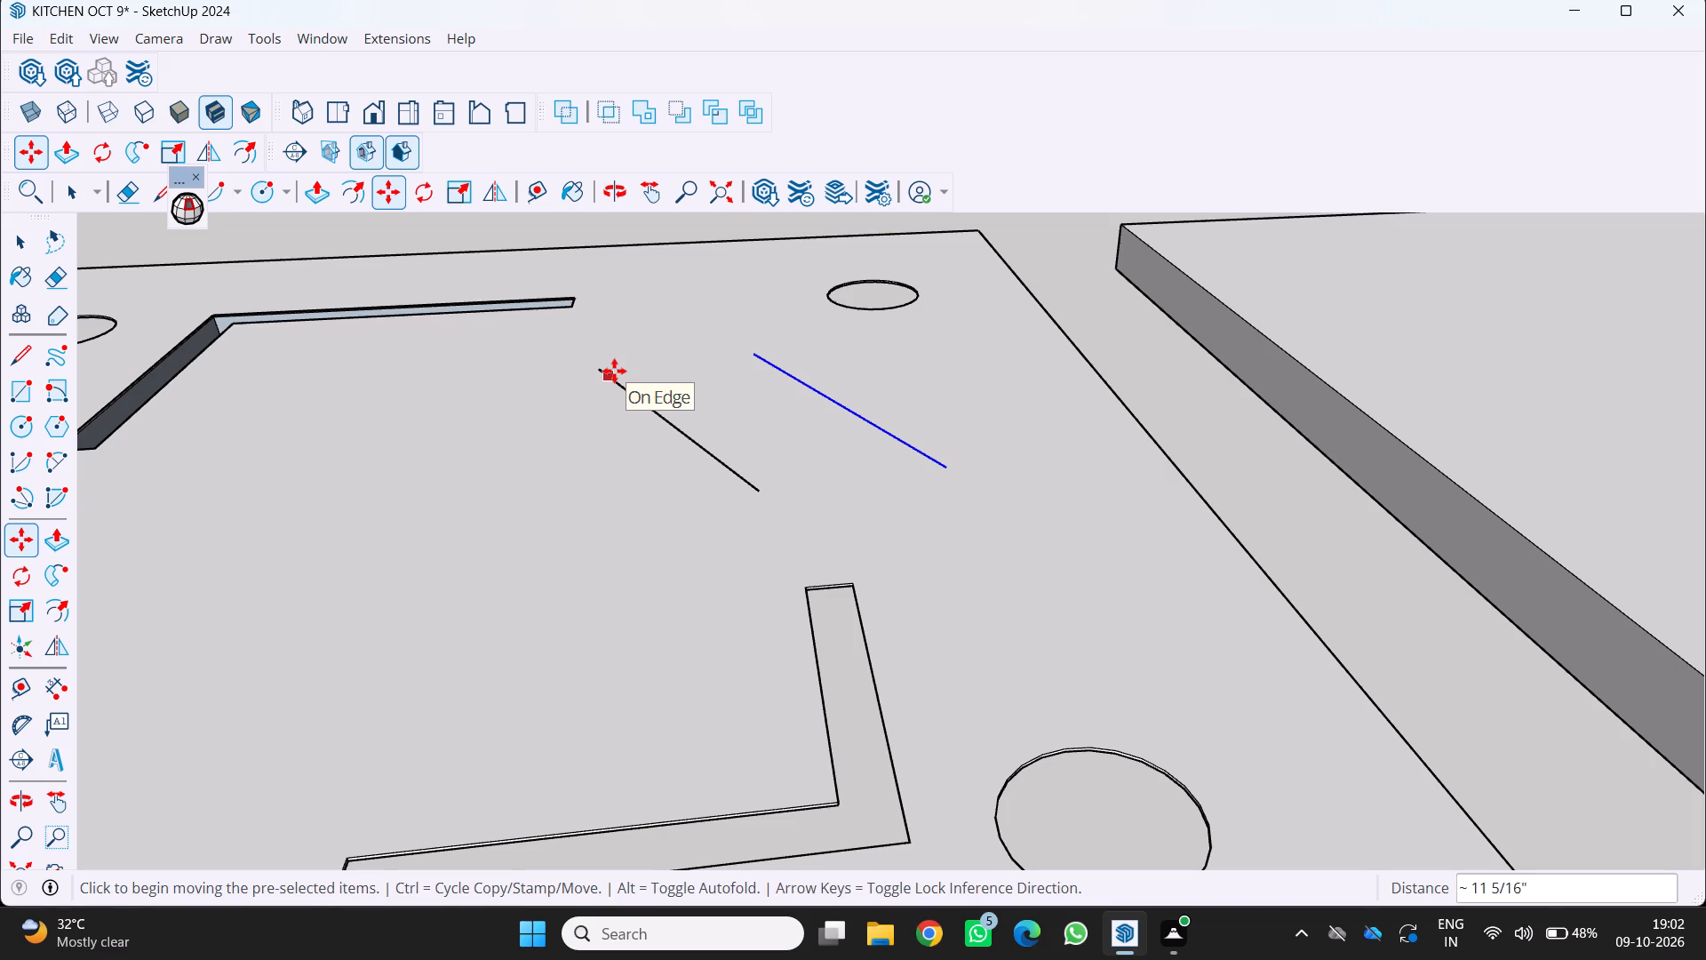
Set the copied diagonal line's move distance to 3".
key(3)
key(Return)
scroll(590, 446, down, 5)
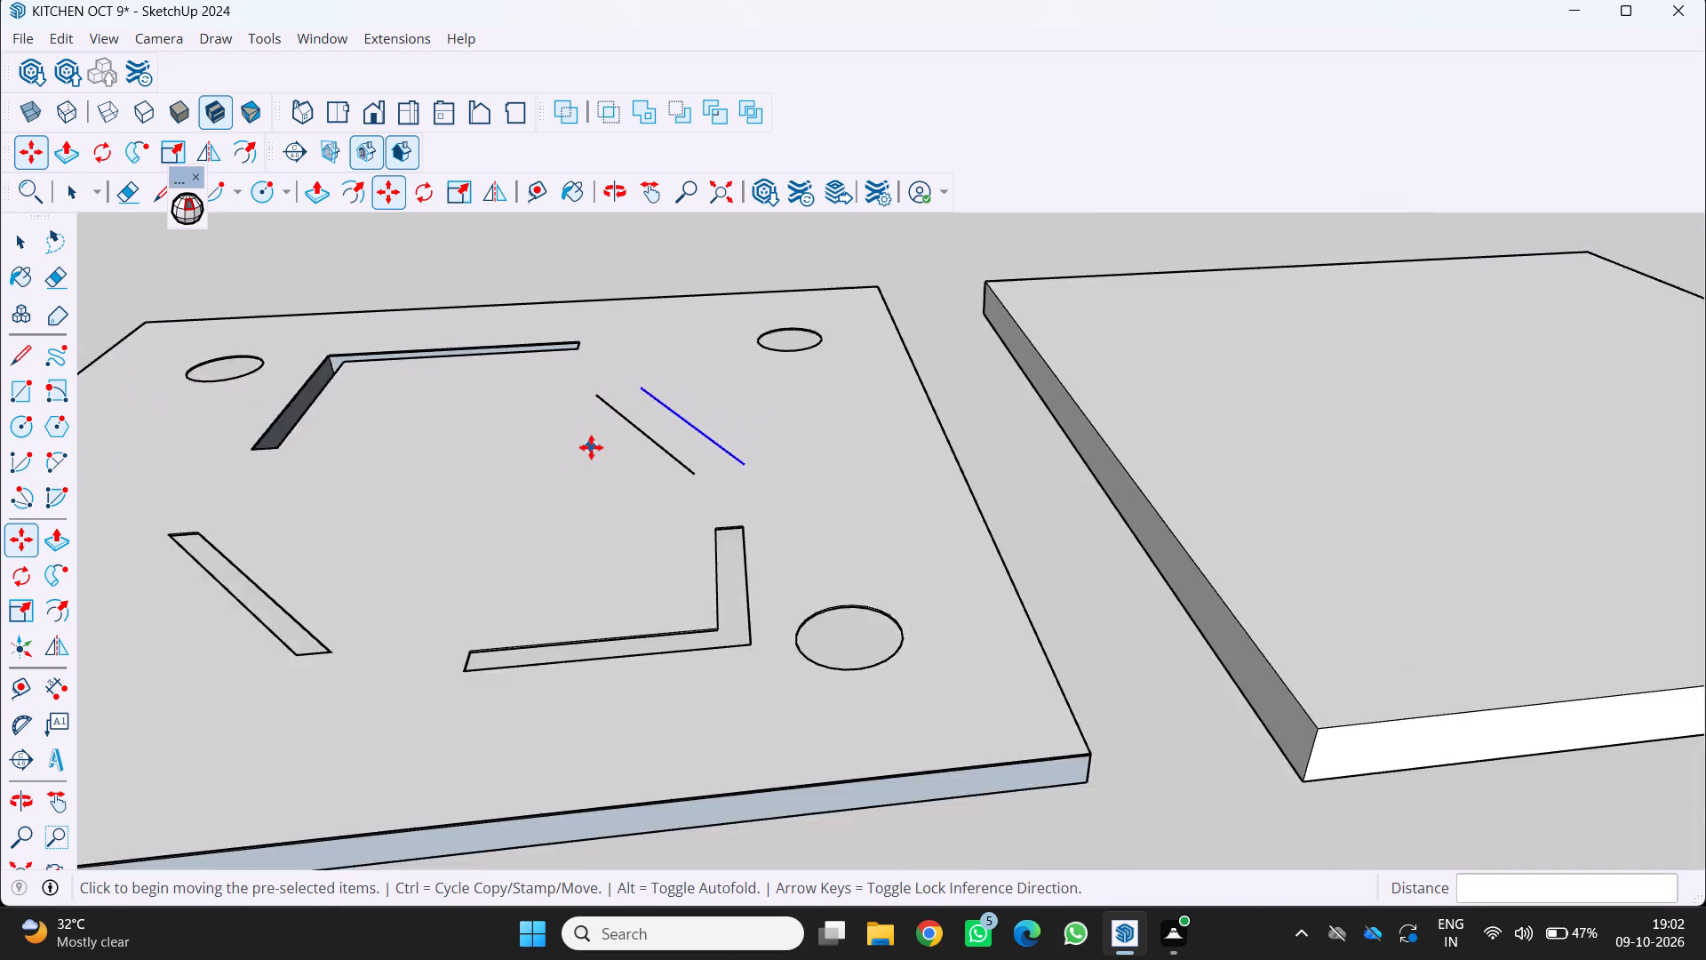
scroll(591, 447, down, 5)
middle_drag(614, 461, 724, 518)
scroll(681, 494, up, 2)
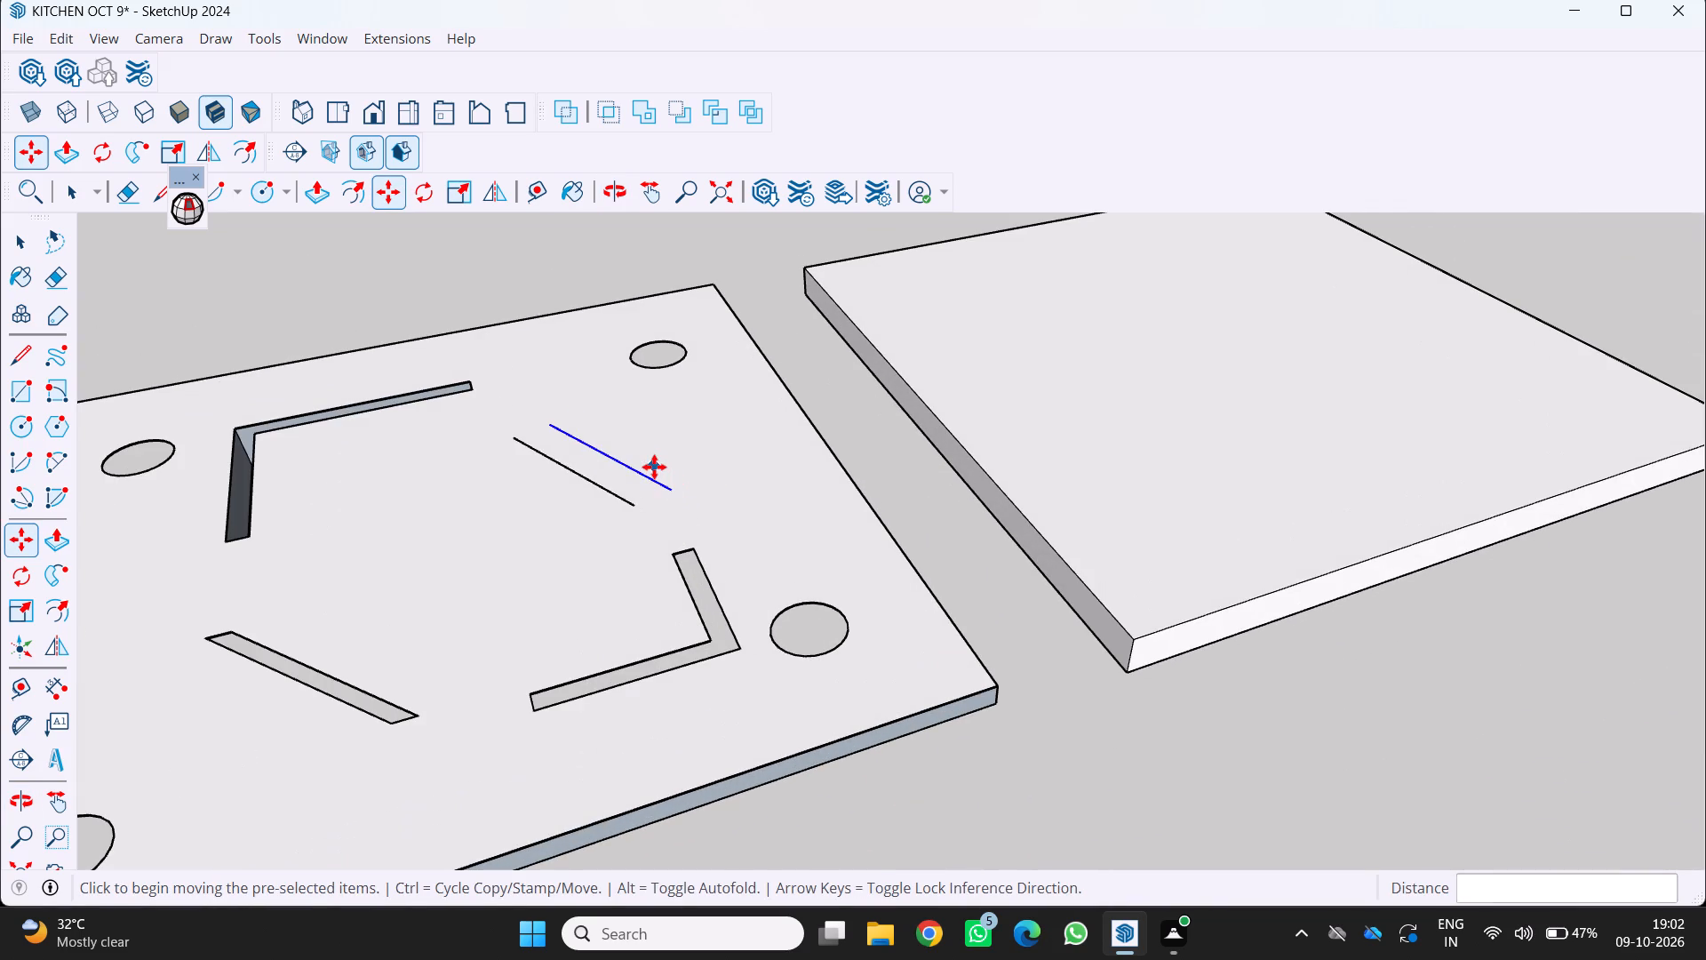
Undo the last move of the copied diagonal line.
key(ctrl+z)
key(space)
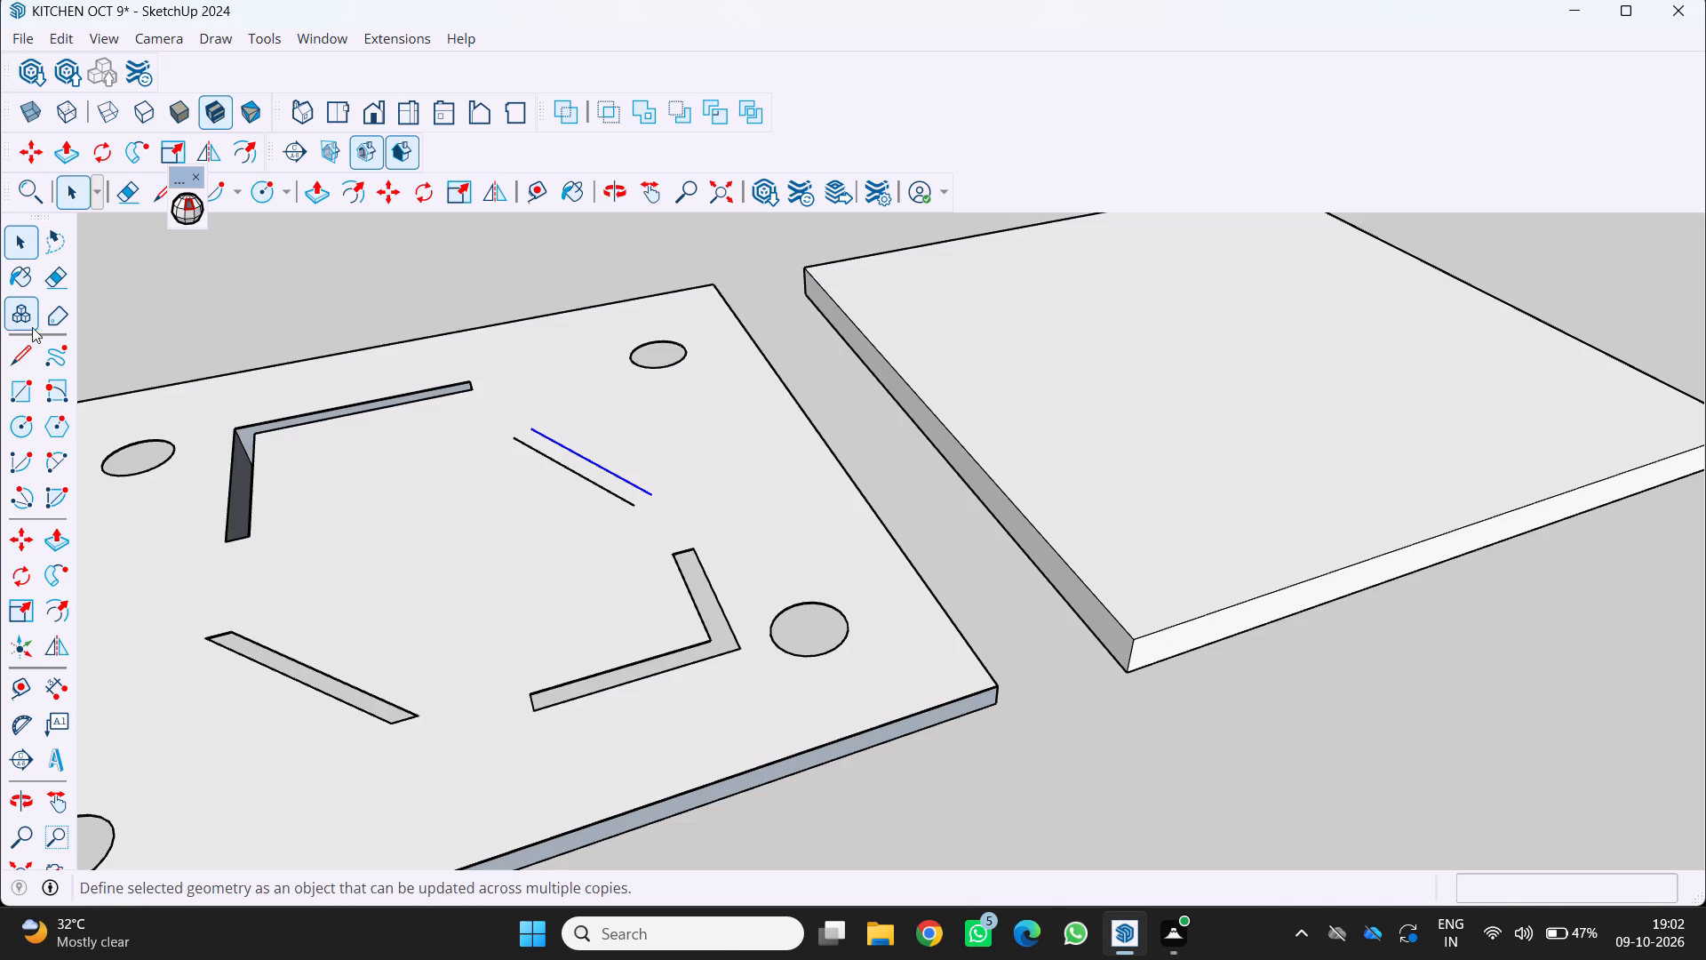
Close the second diagonal slot's outline by joining both pairs of line ends with lines about 3 3/8" long.
click(16, 356)
scroll(499, 511, up, 10)
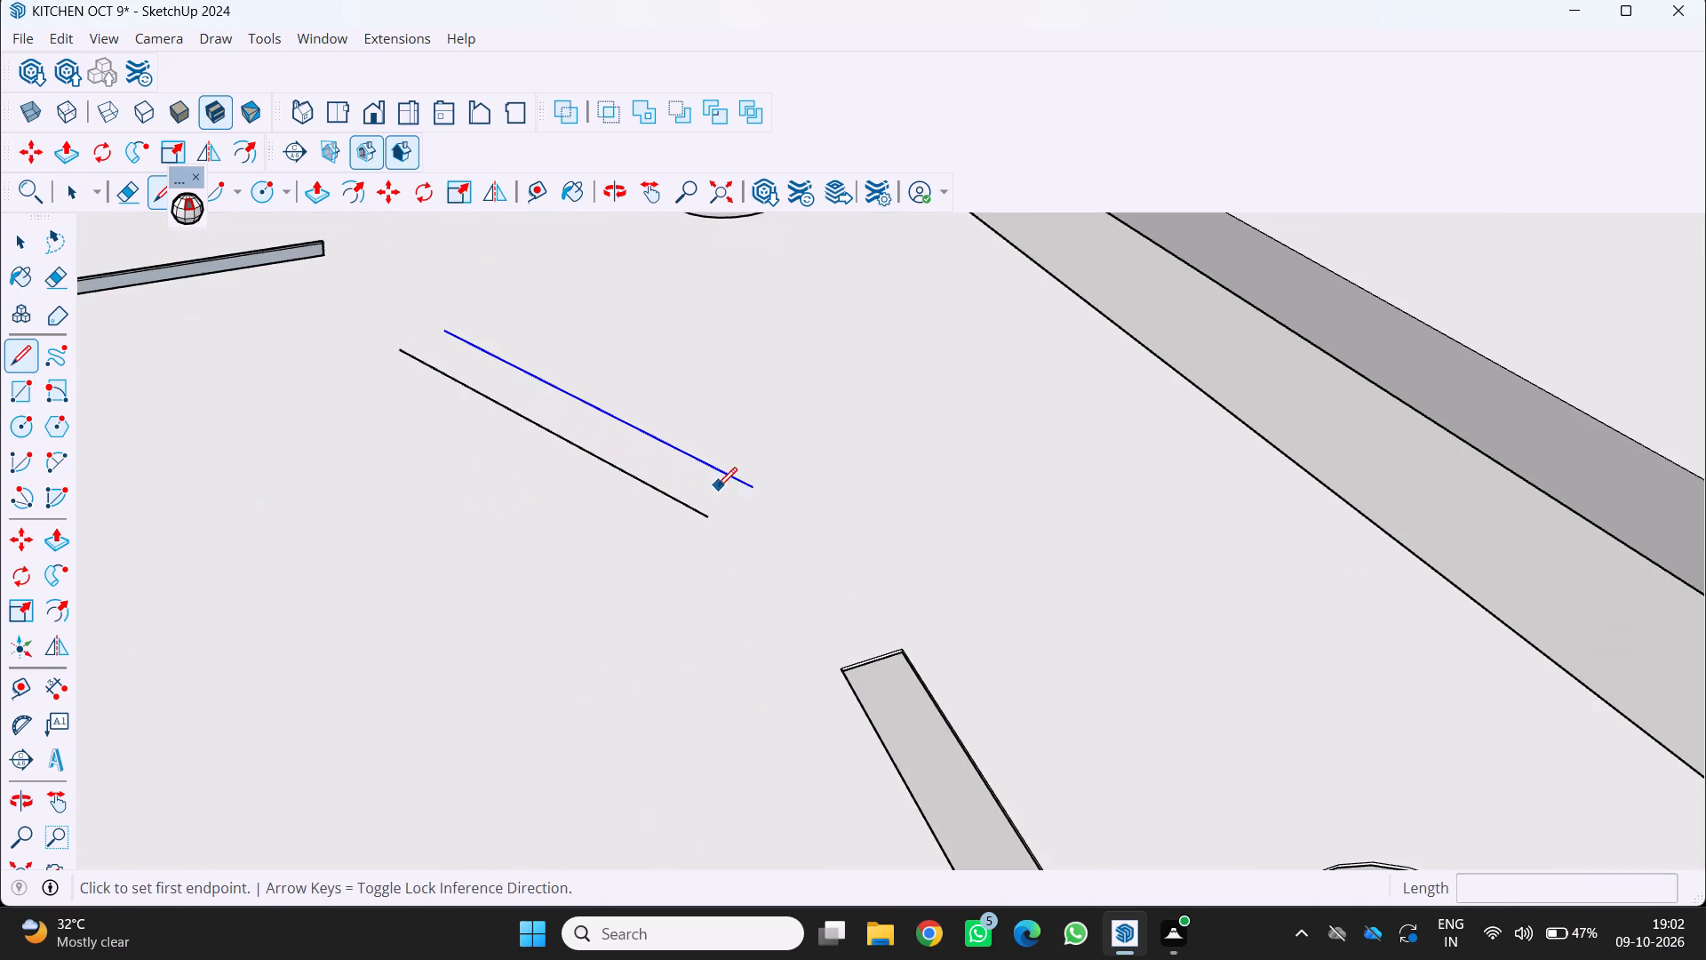
click(712, 511)
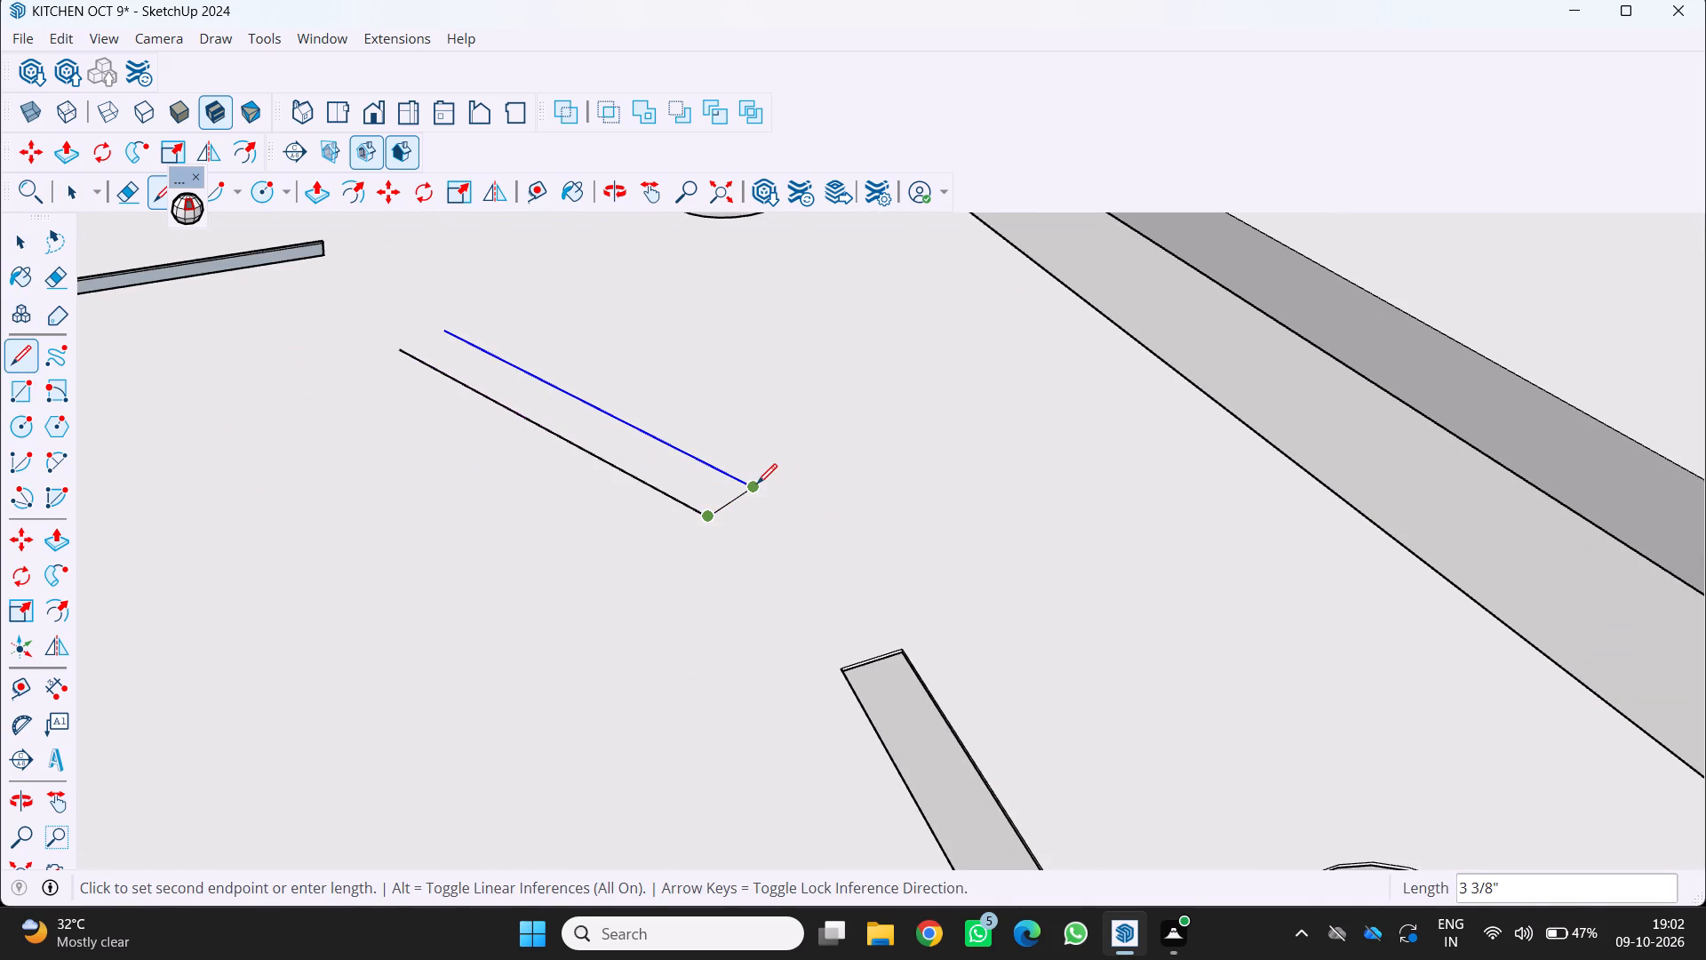
click(757, 484)
key(space)
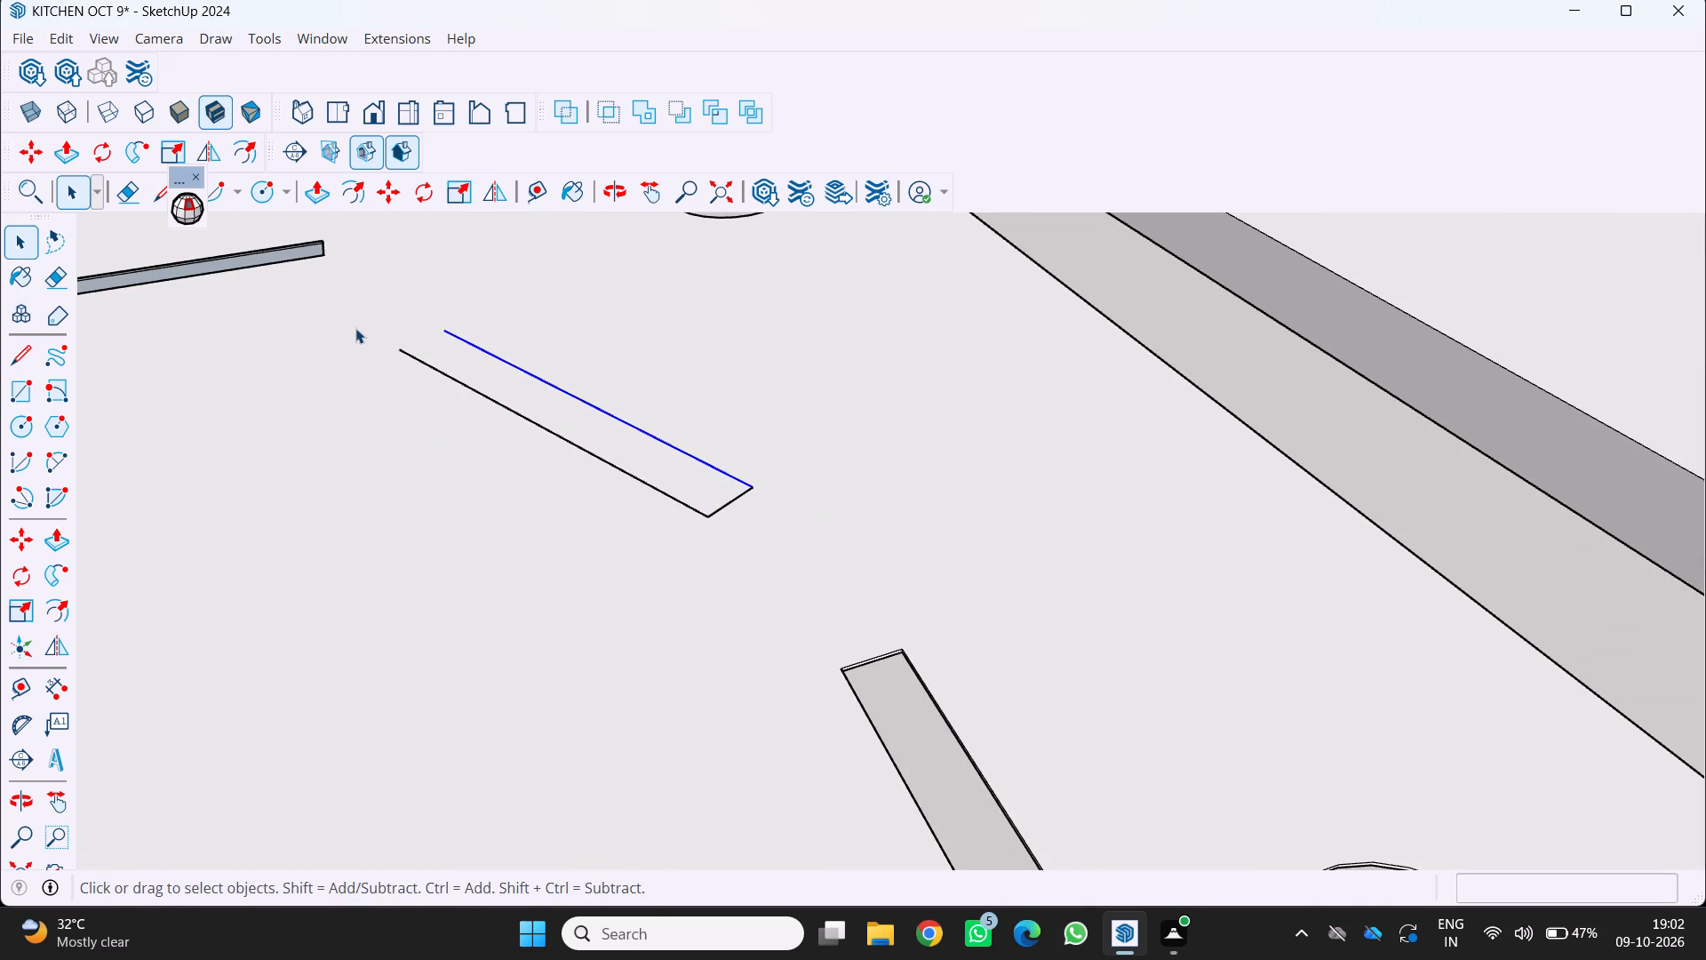
key(Escape)
key(l)
scroll(355, 328, up, 5)
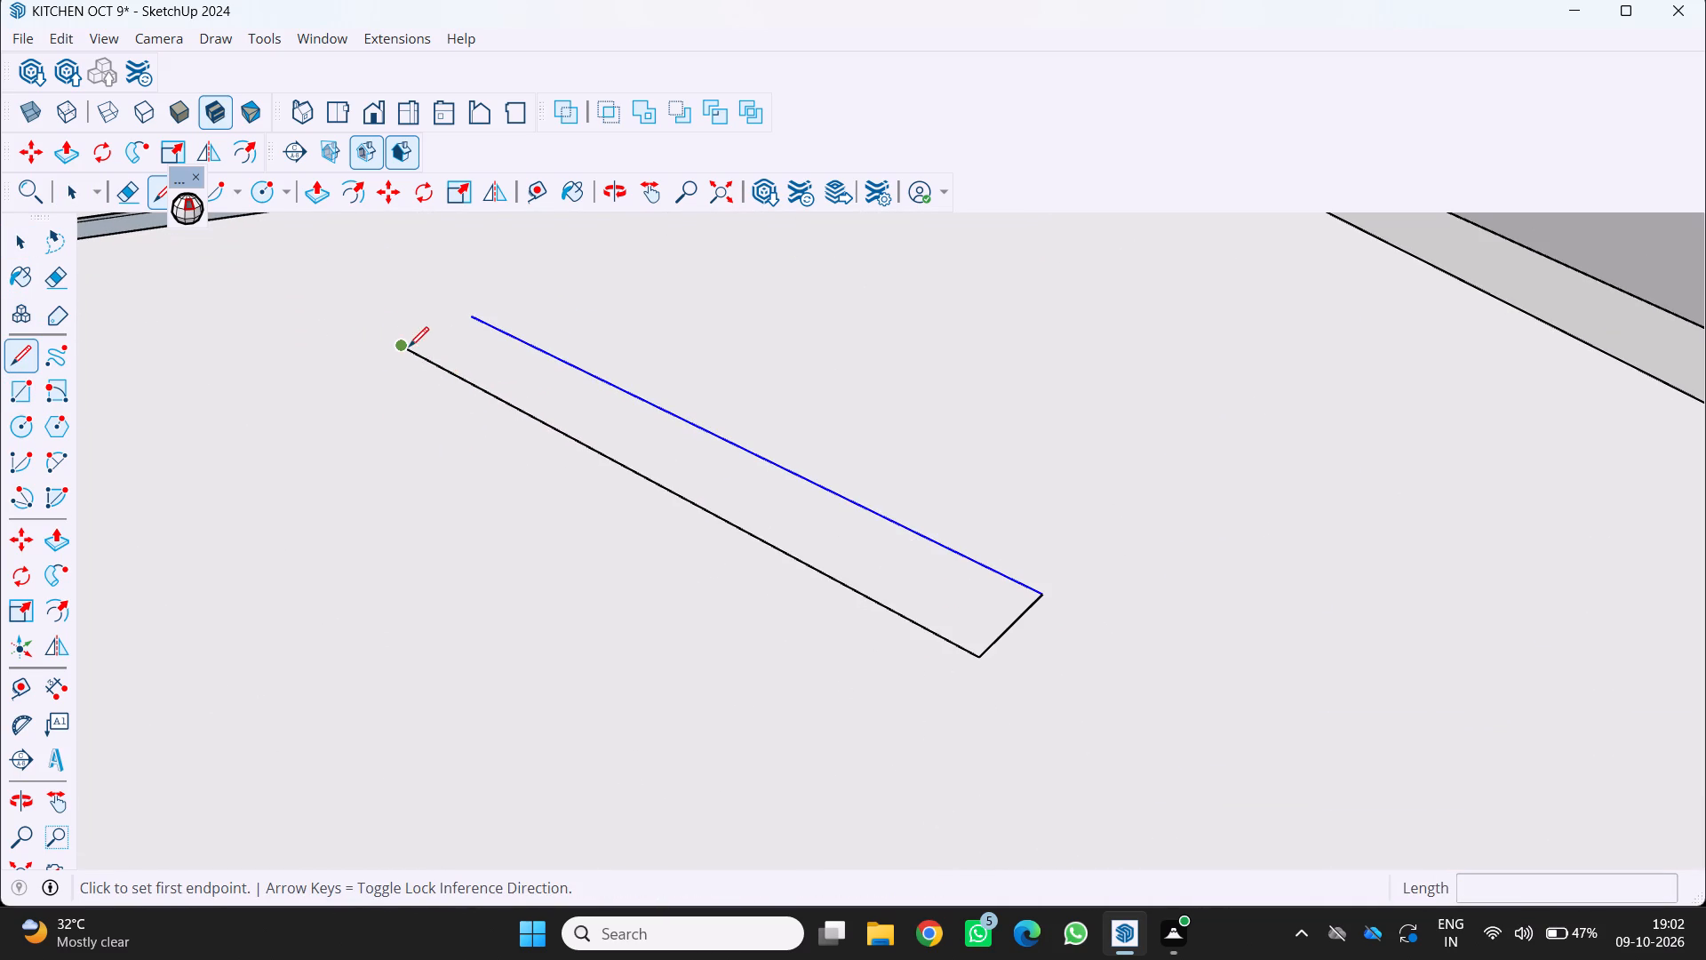
click(405, 346)
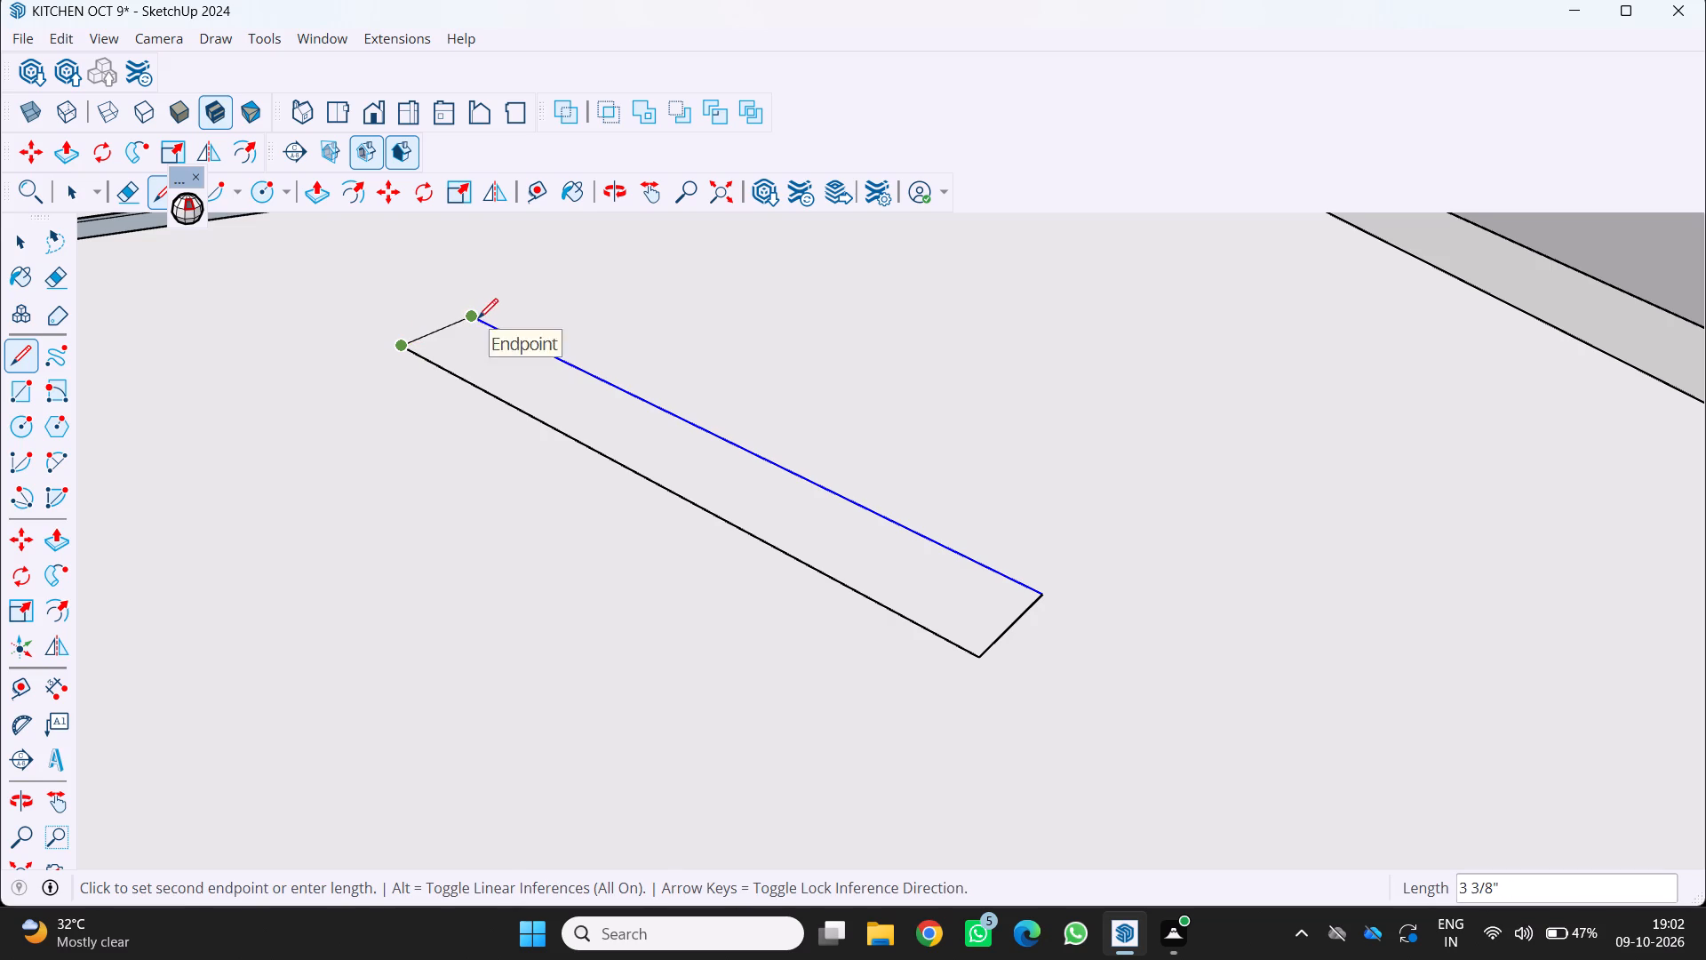
click(478, 318)
key(space)
key(space)
key(space)
scroll(472, 414, down, 5)
key(space)
click(419, 505)
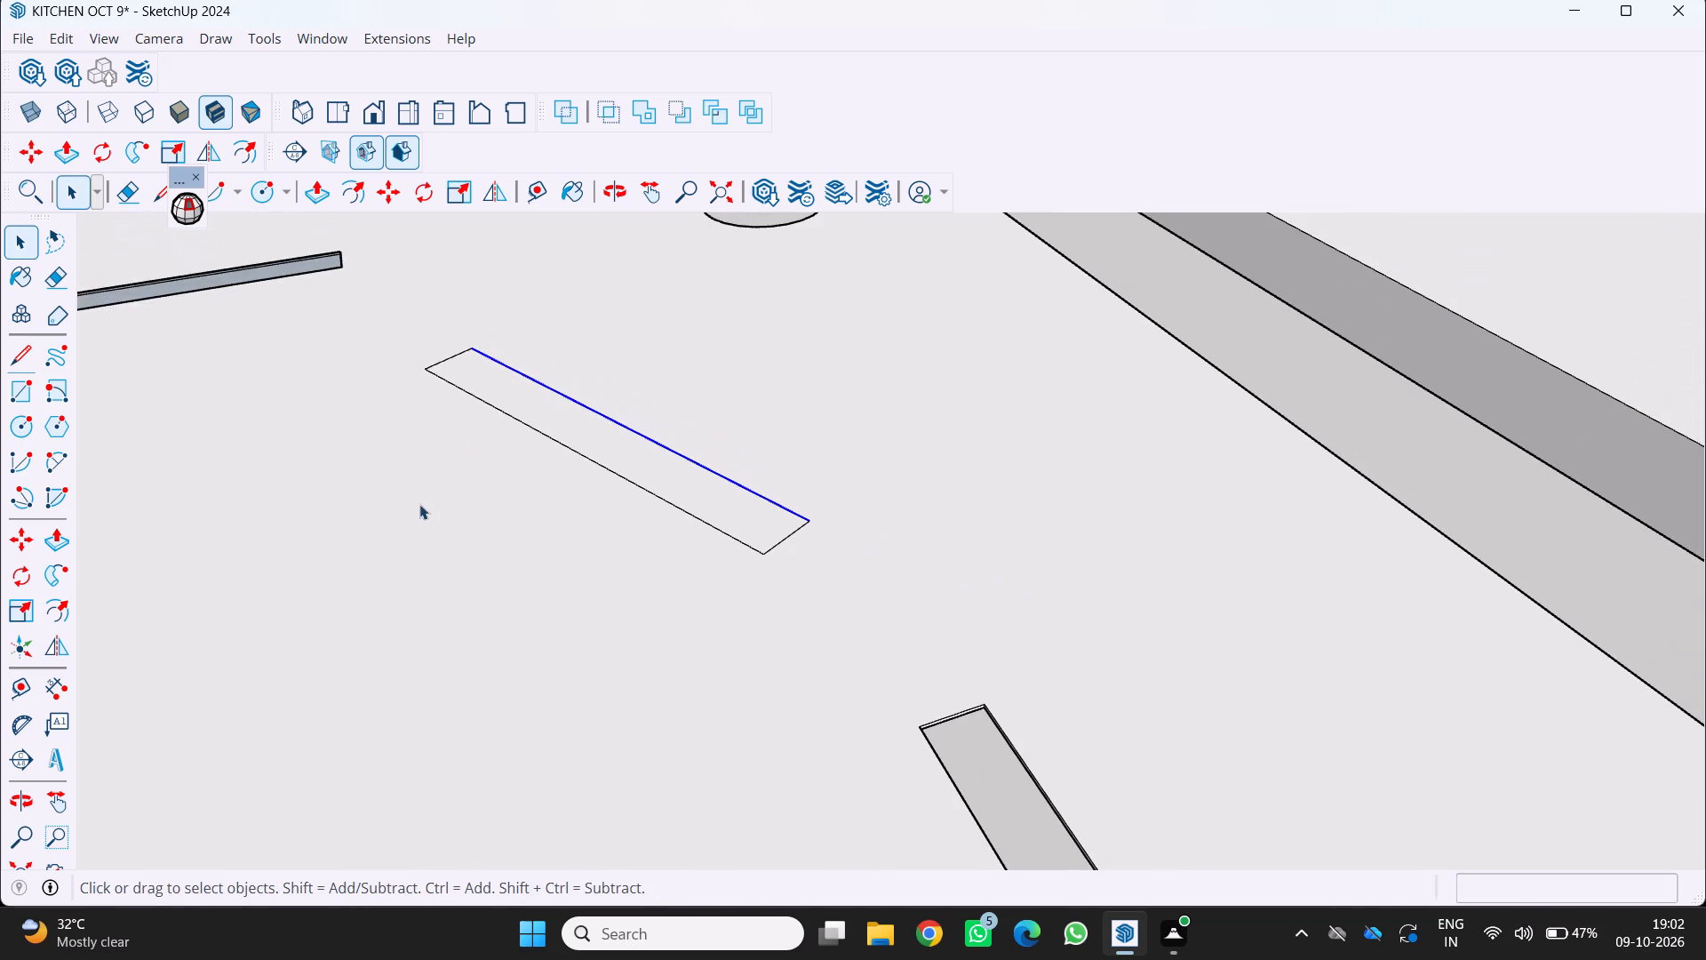
Delete the face inside the second diagonal slot on the first slab's top.
middle_drag(410, 443, 301, 388)
key(p)
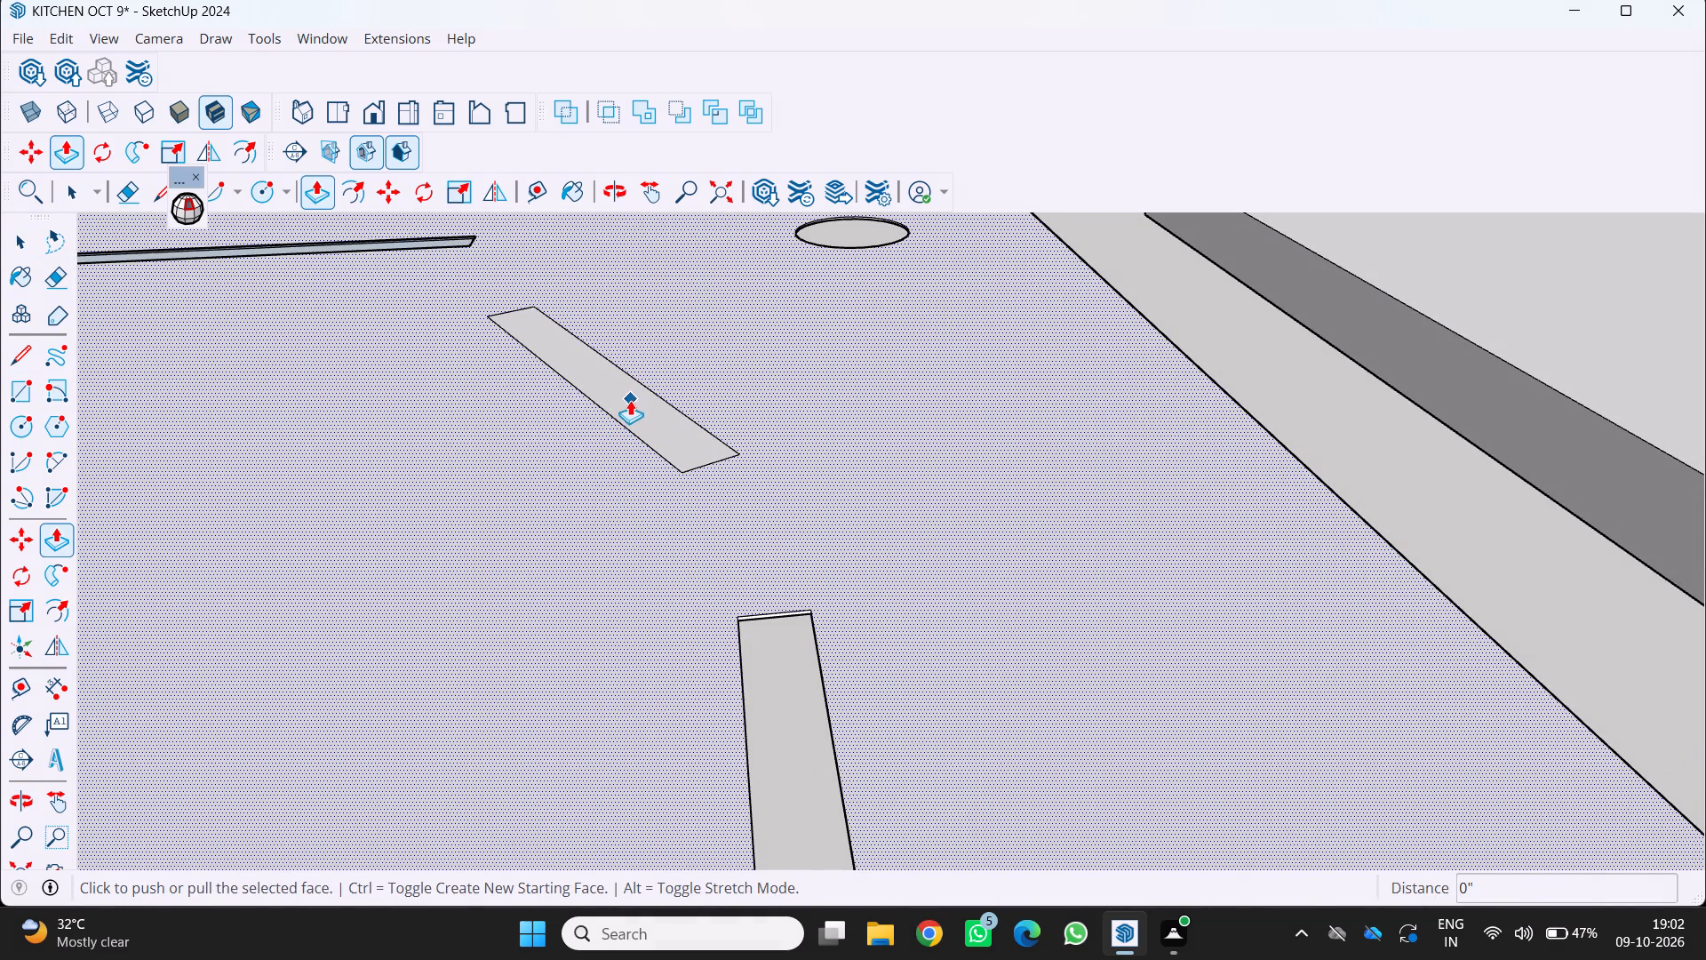
key(space)
key(space)
scroll(593, 435, down, 13)
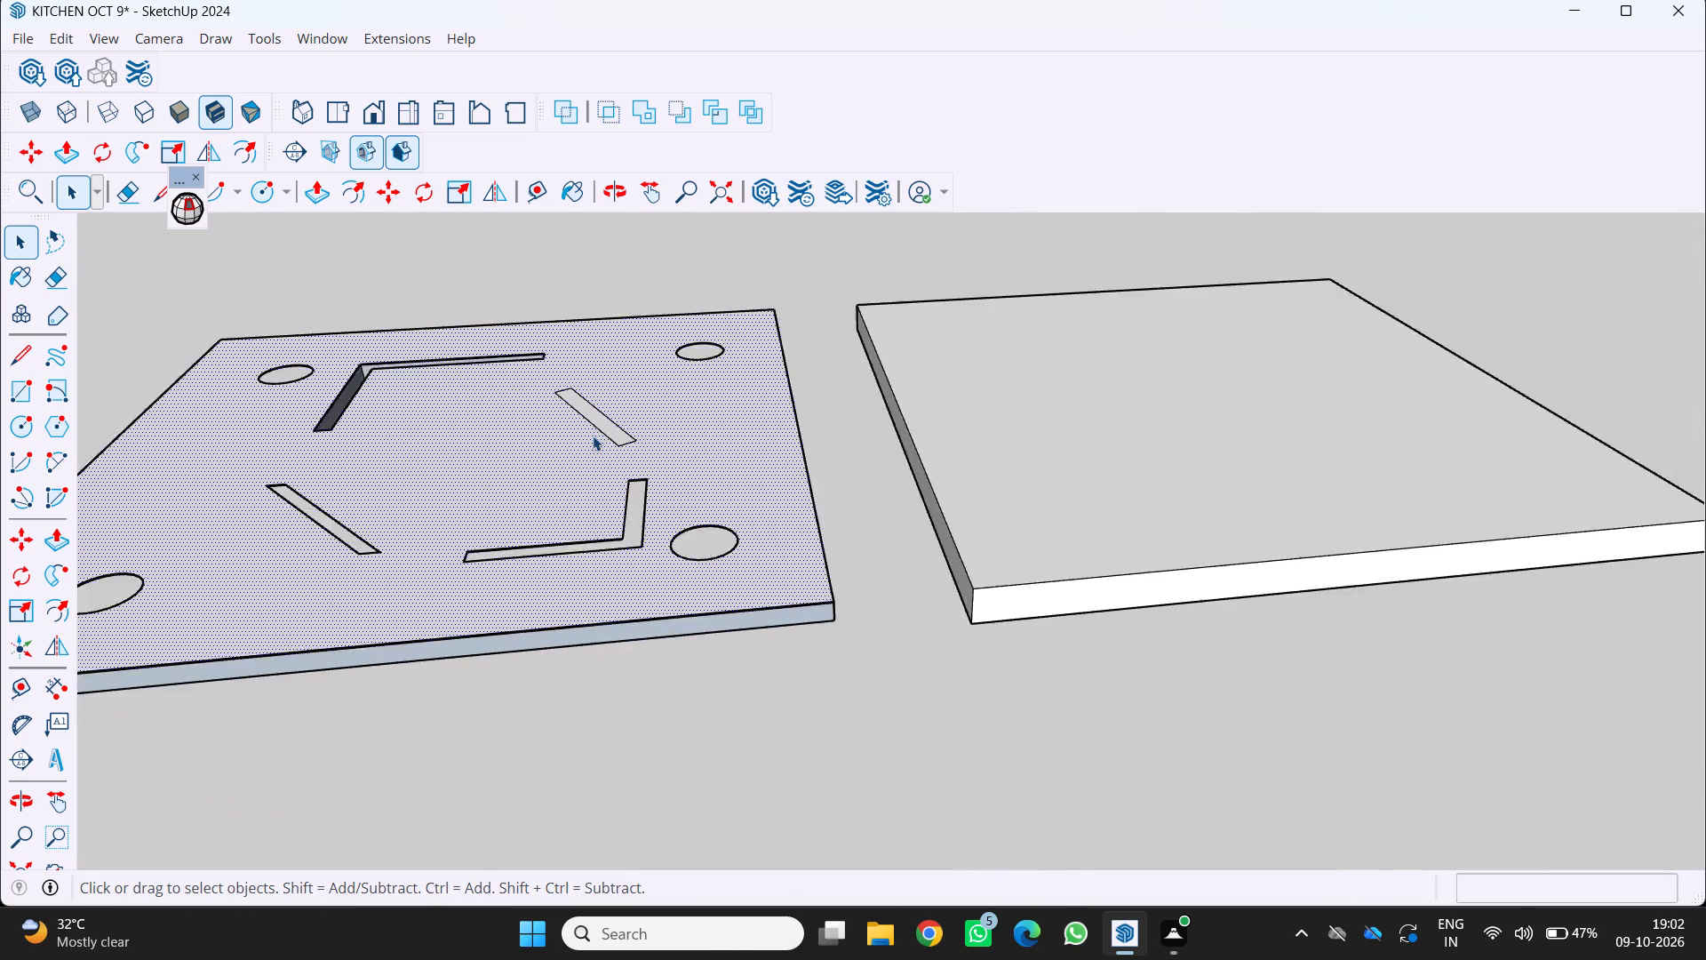
scroll(593, 436, down, 6)
click(434, 649)
middle_click(449, 622)
middle_drag(481, 673, 500, 711)
middle_click(500, 713)
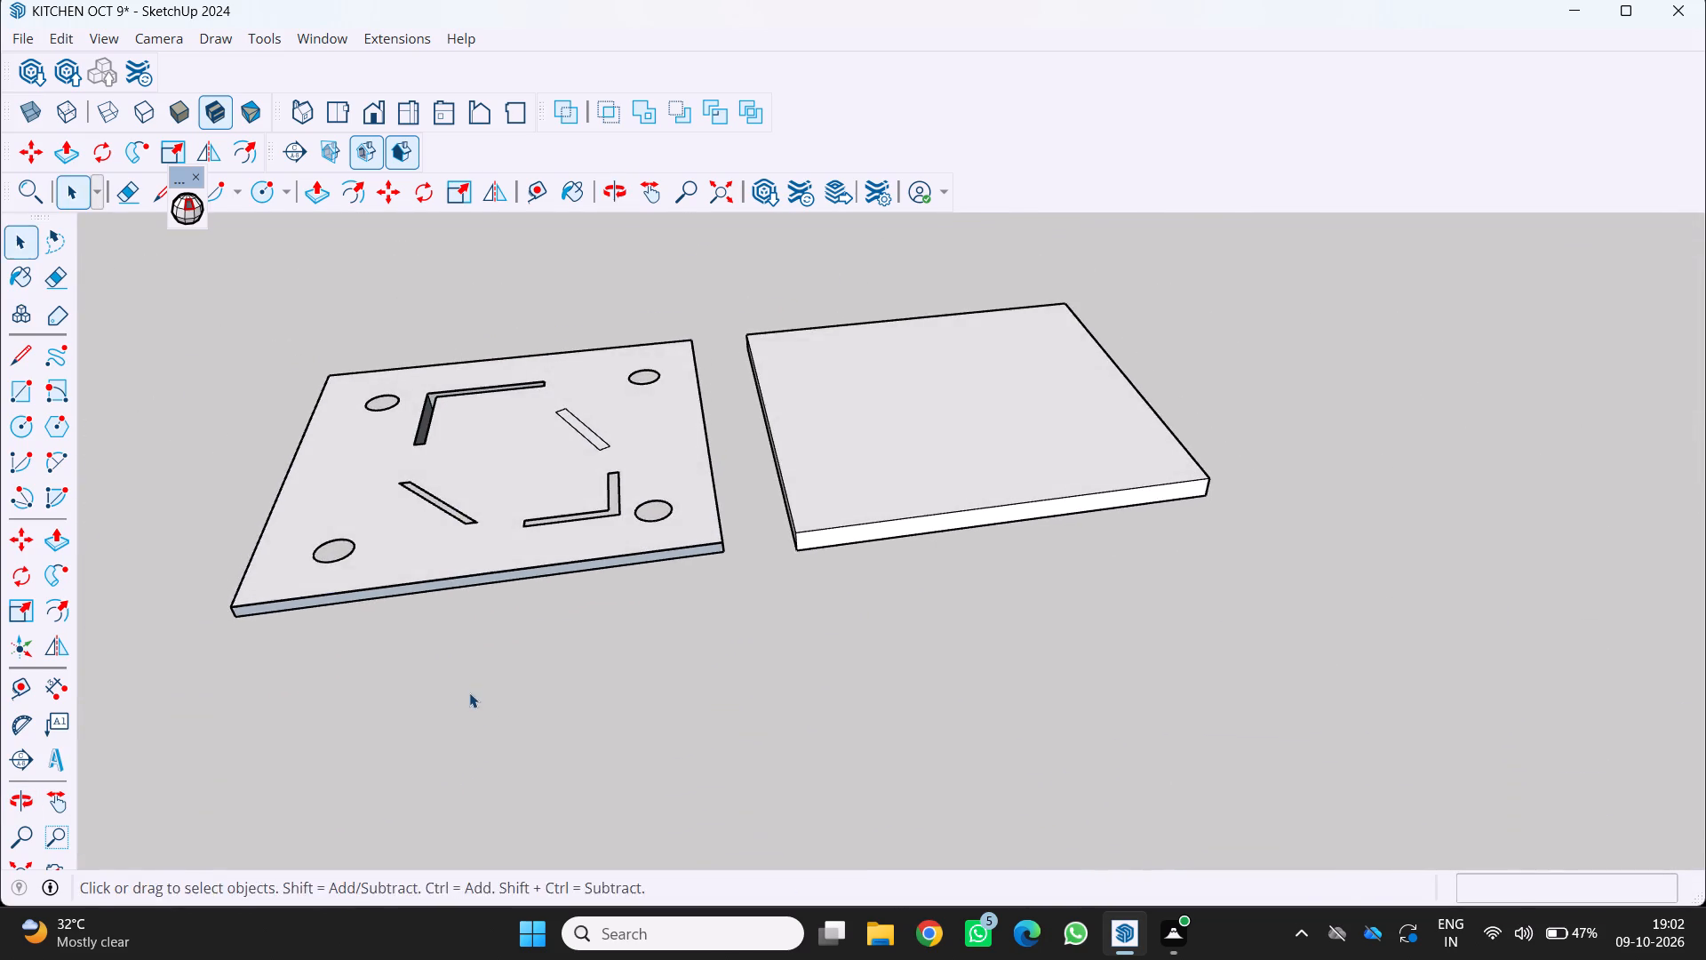
scroll(469, 686, down, 1)
middle_drag(476, 685, 531, 779)
middle_click(531, 779)
key(space)
scroll(565, 435, up, 7)
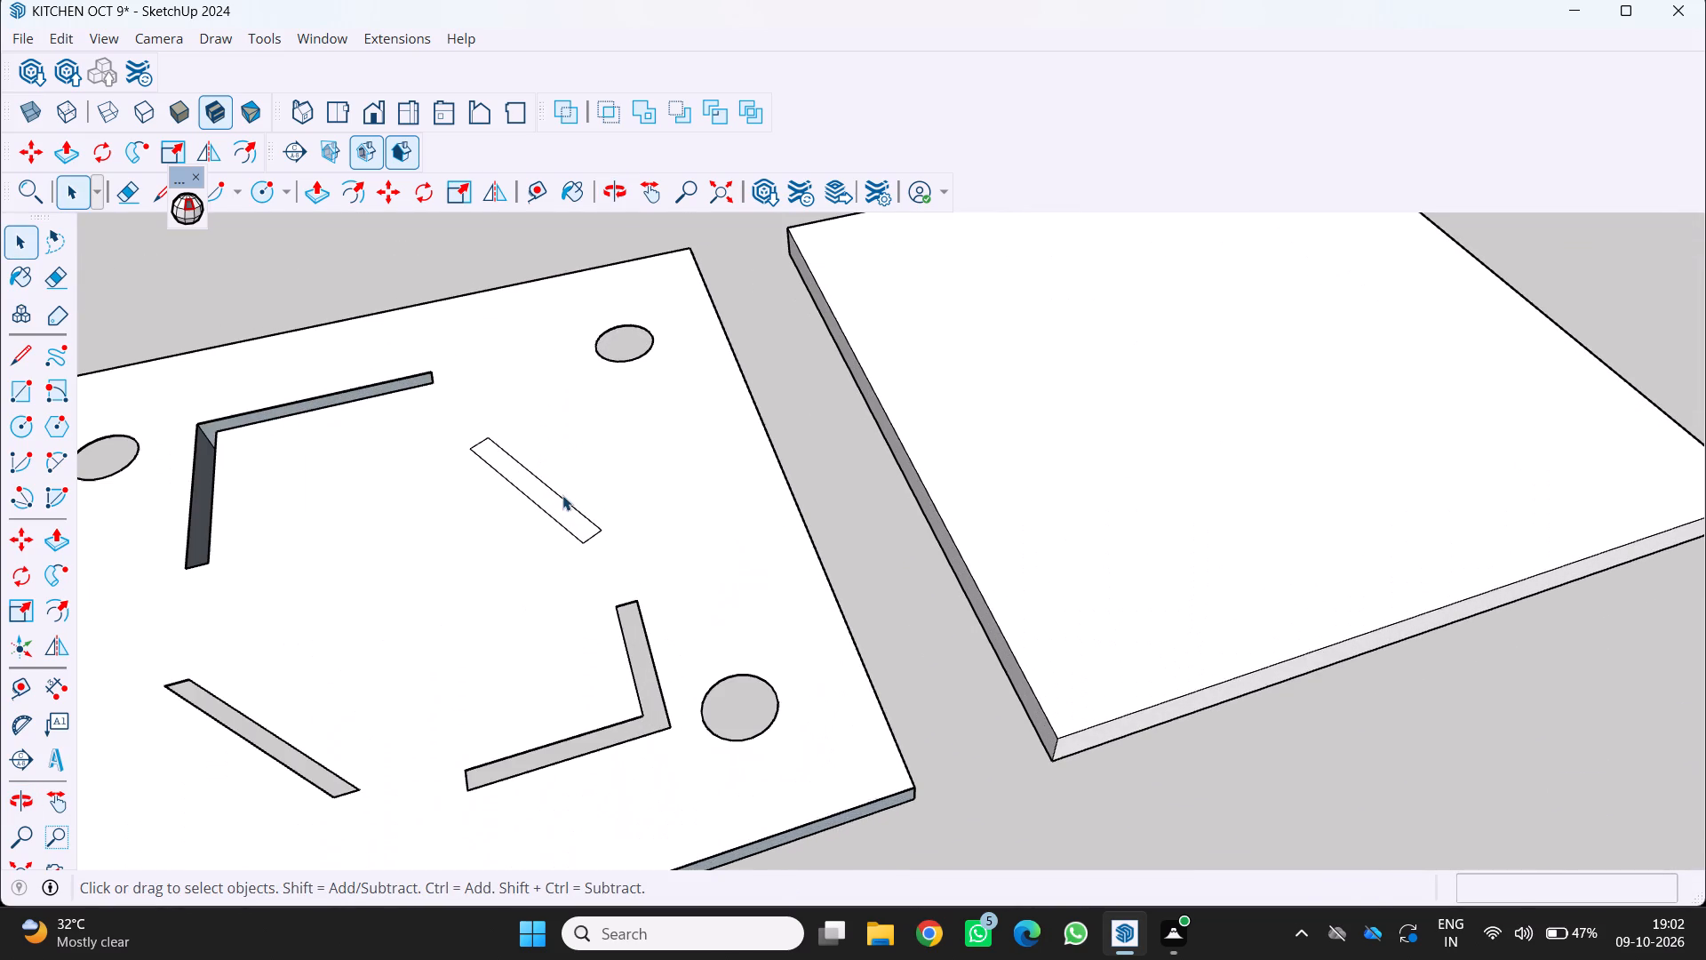
key(p)
click(548, 495)
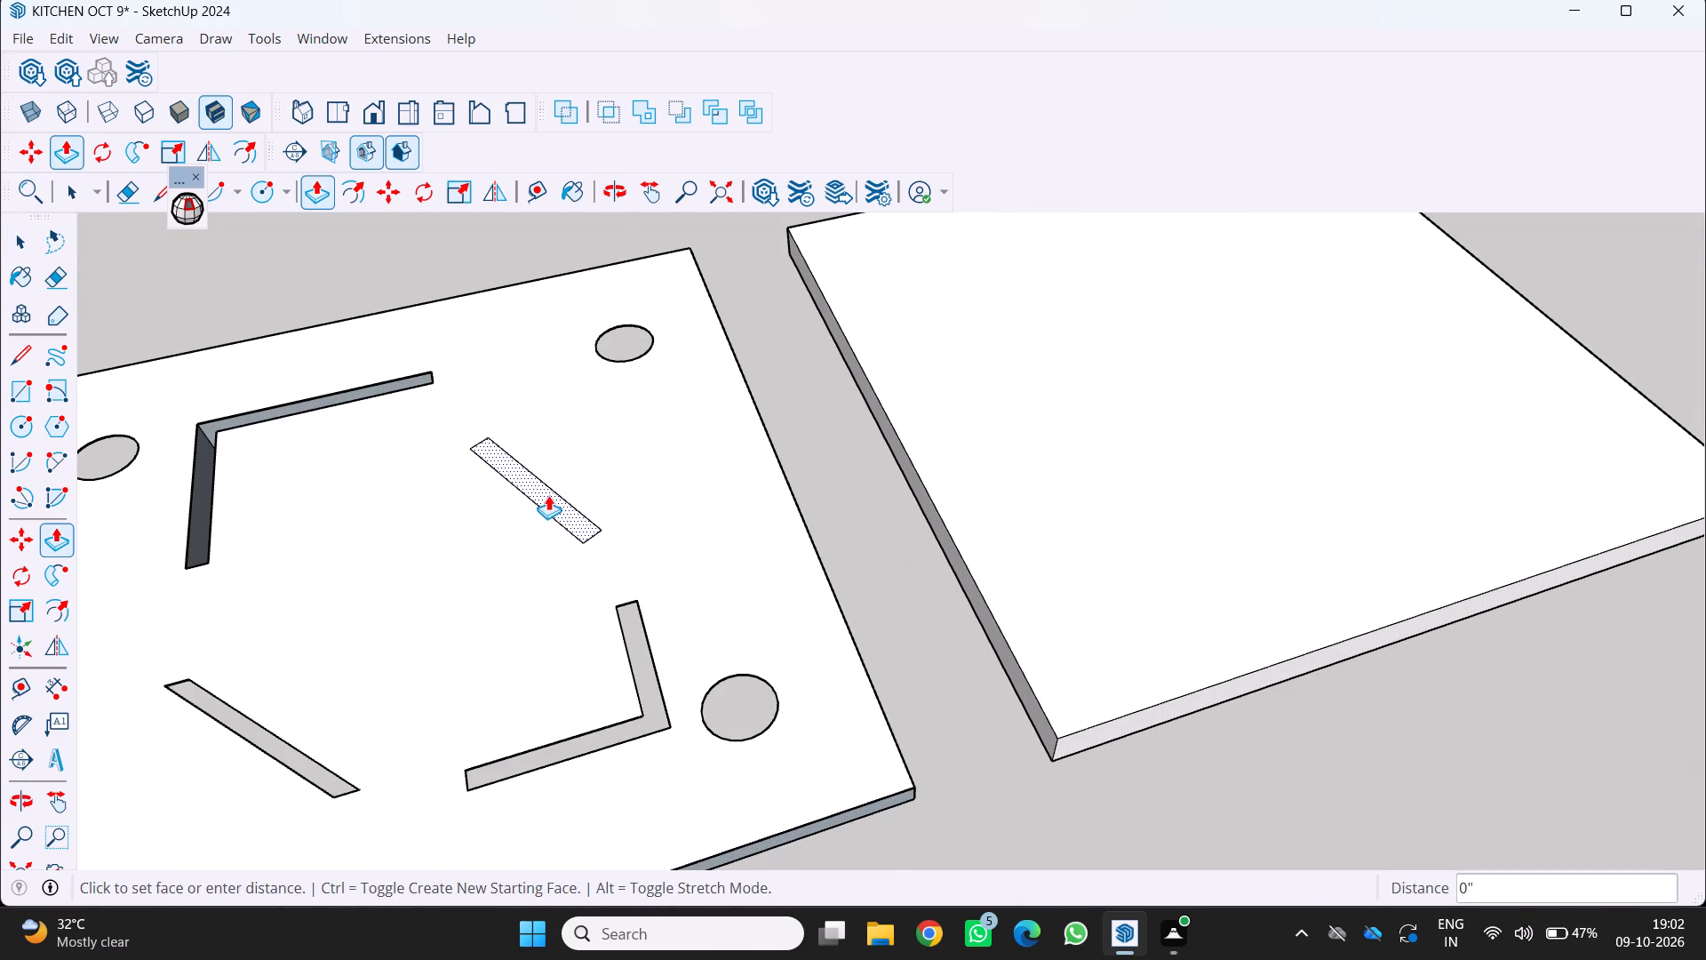
key(Delete)
Examine the first slab's openings from above and from its underside.
scroll(548, 495, down, 6)
middle_drag(526, 506, 451, 372)
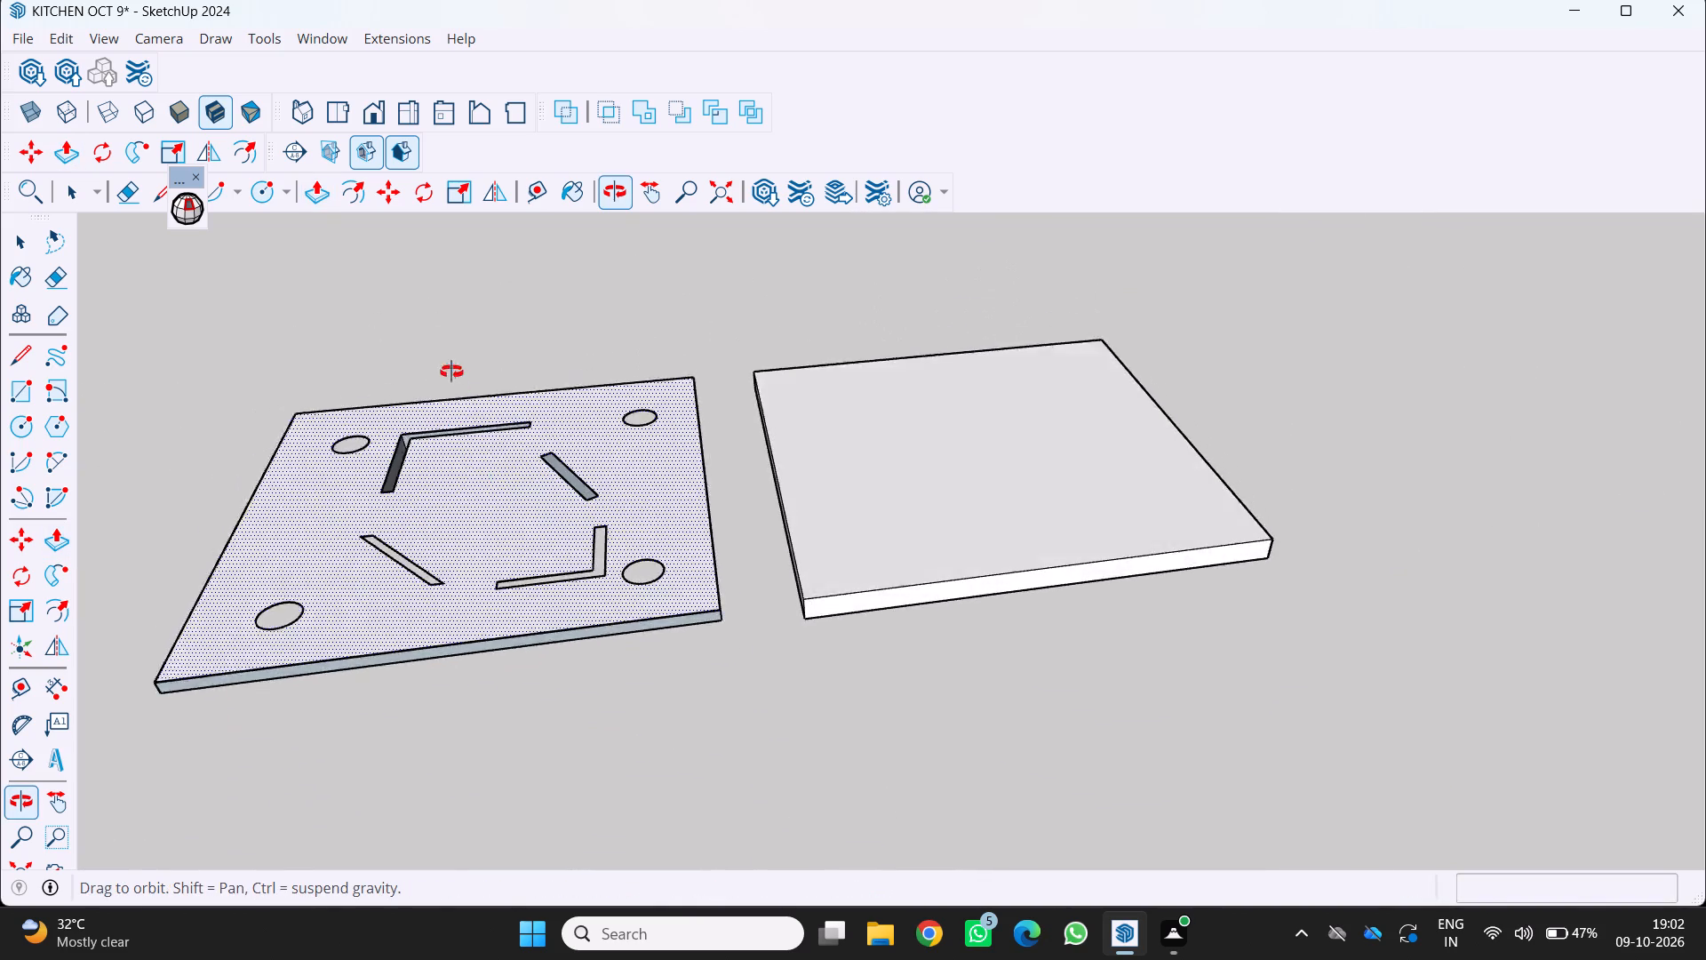
middle_drag(451, 372, 442, 340)
scroll(462, 369, down, 3)
middle_drag(501, 440, 449, 615)
scroll(538, 597, up, 3)
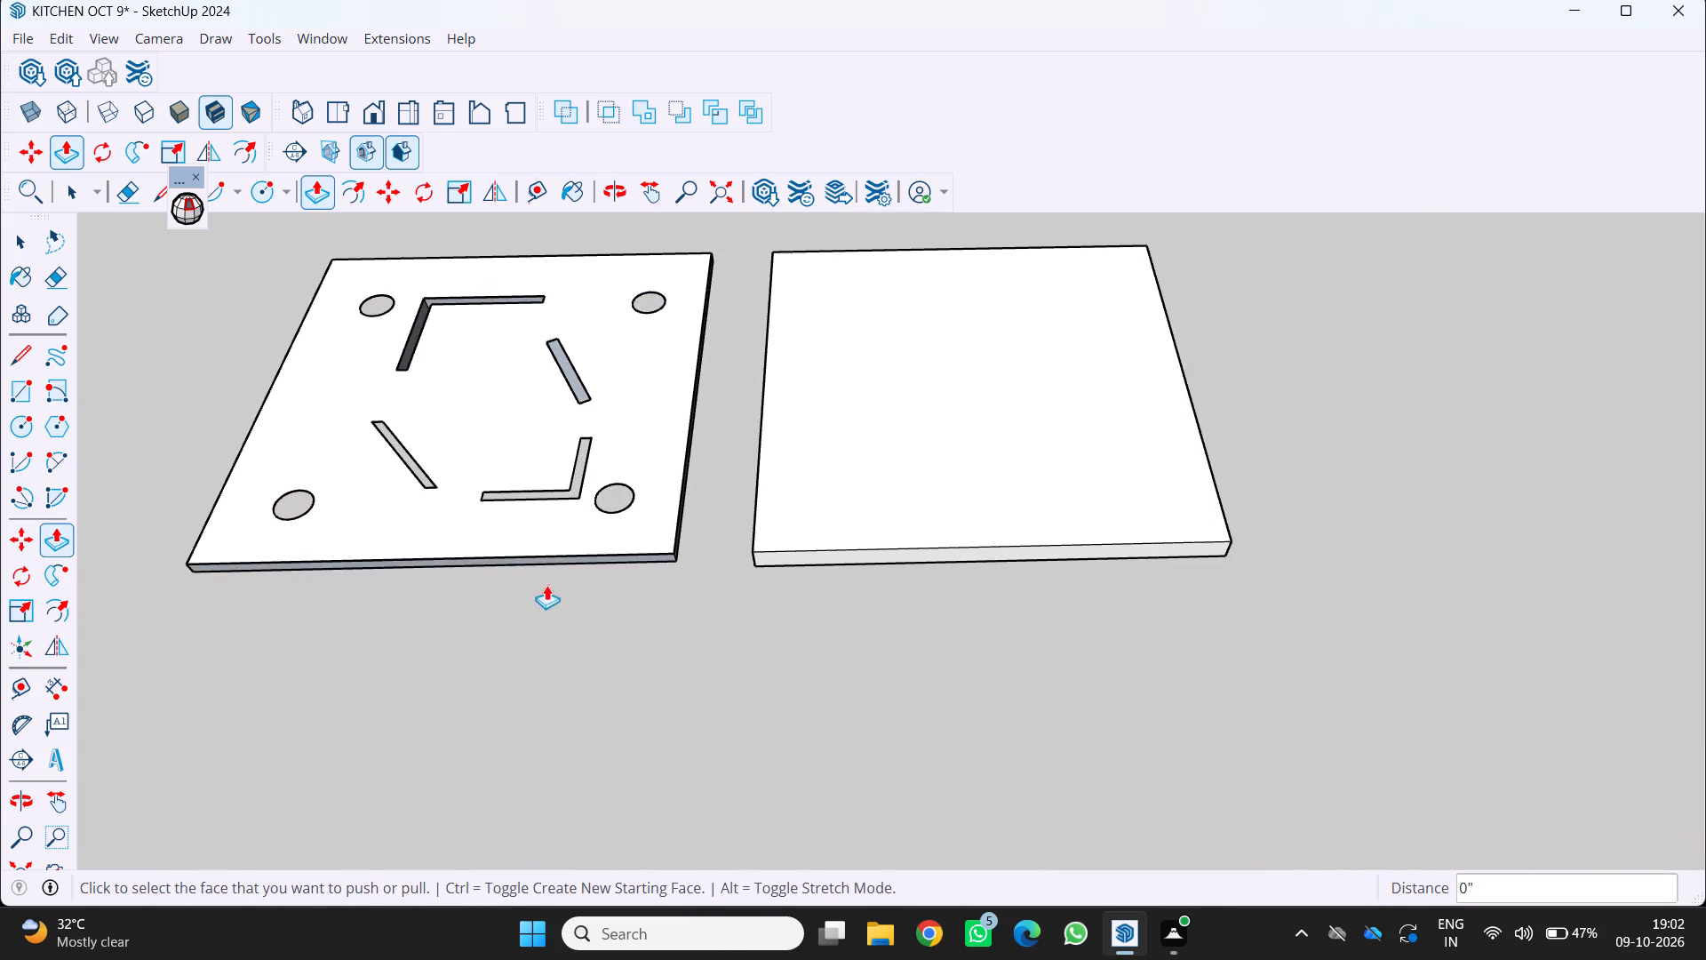
middle_drag(548, 579, 637, 324)
middle_drag(554, 595, 506, 516)
middle_drag(499, 507, 463, 319)
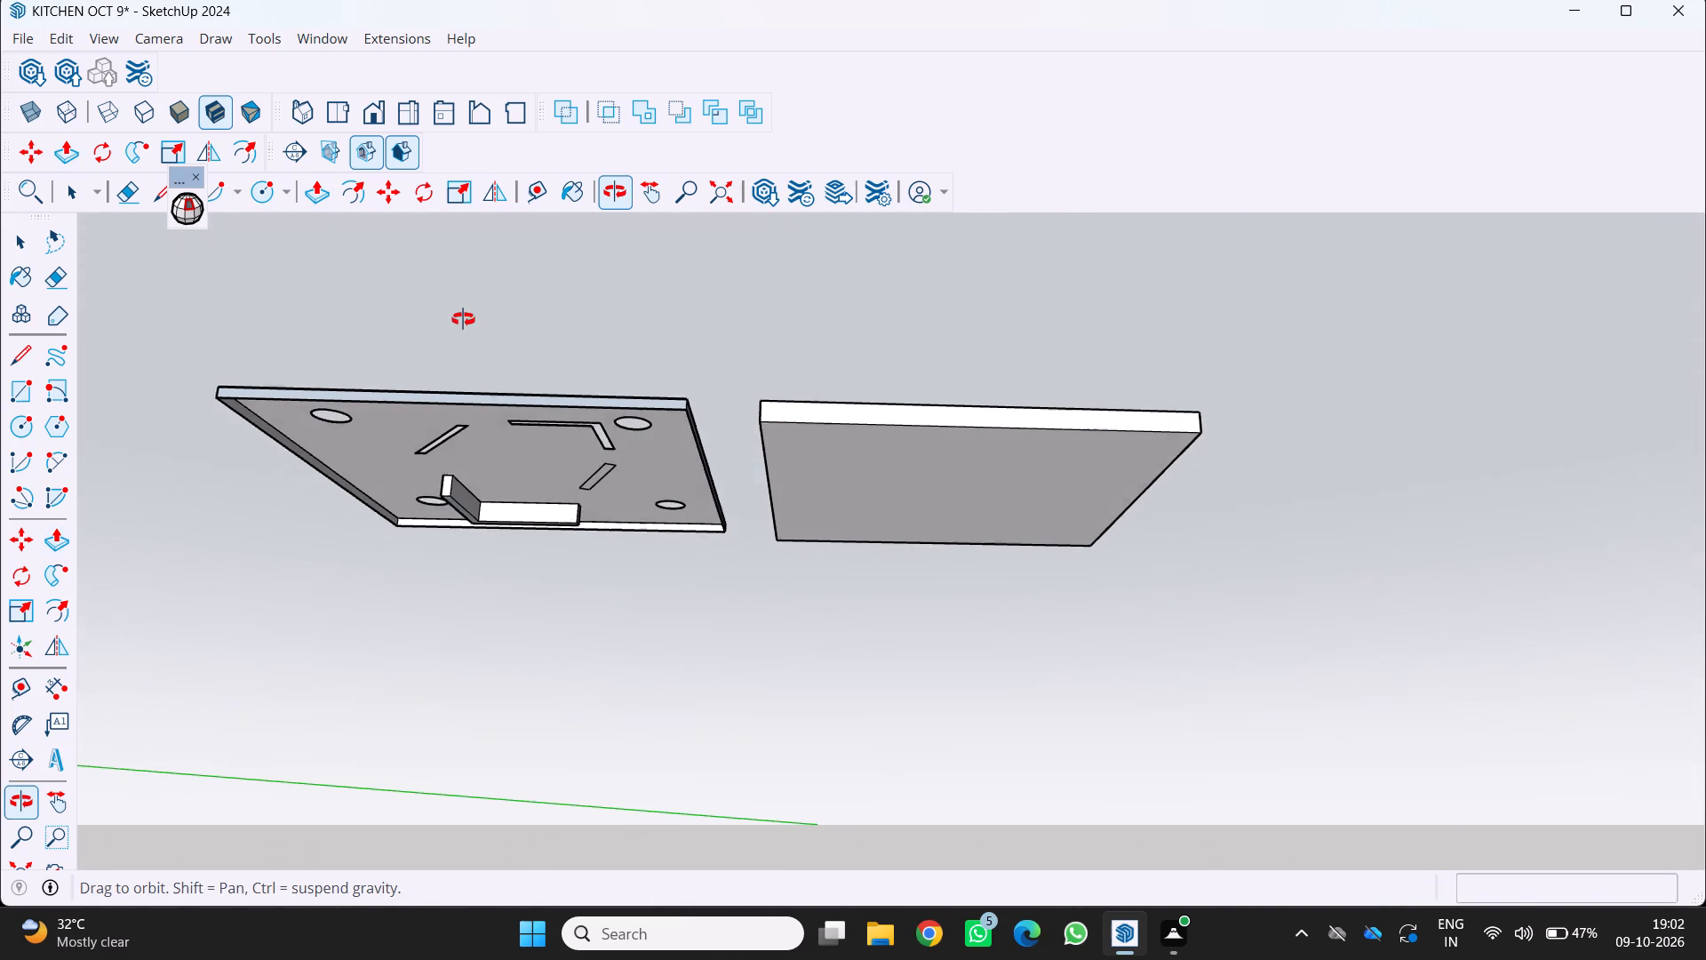
middle_drag(463, 319, 466, 316)
middle_drag(450, 485, 452, 694)
scroll(452, 692, down, 3)
scroll(440, 645, up, 1)
middle_drag(440, 645, 520, 448)
scroll(510, 467, up, 6)
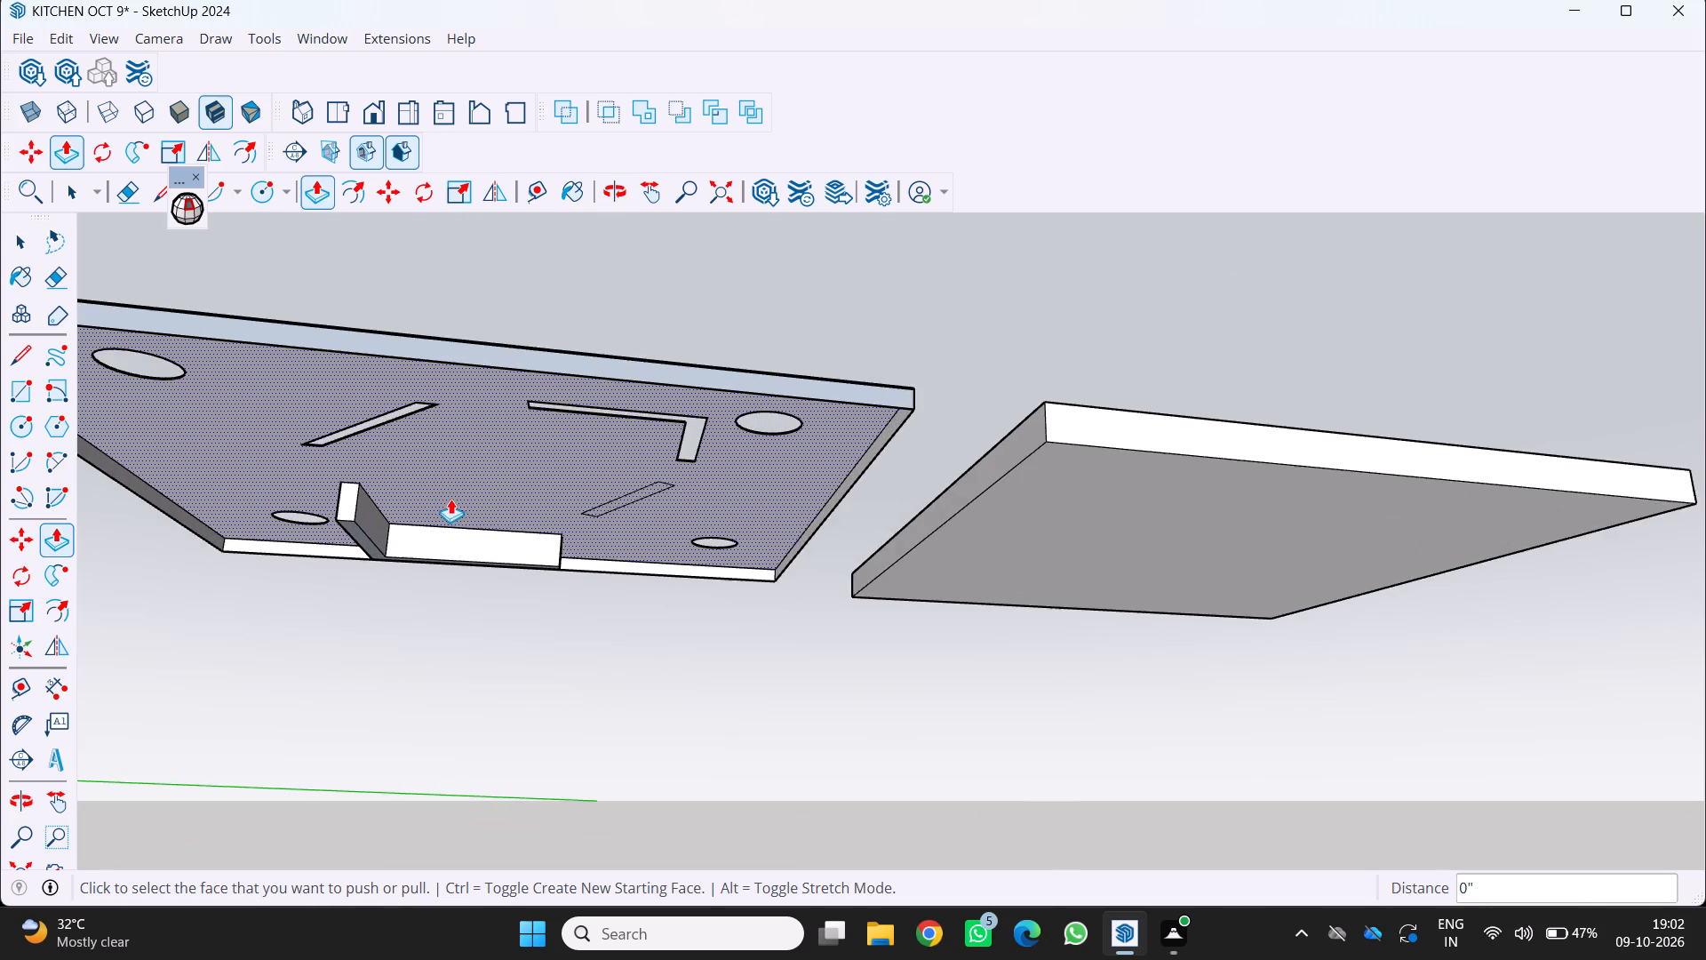
scroll(444, 498, up, 1)
middle_click(444, 498)
middle_click(444, 498)
middle_click(444, 498)
scroll(444, 497, down, 4)
middle_drag(452, 513, 248, 520)
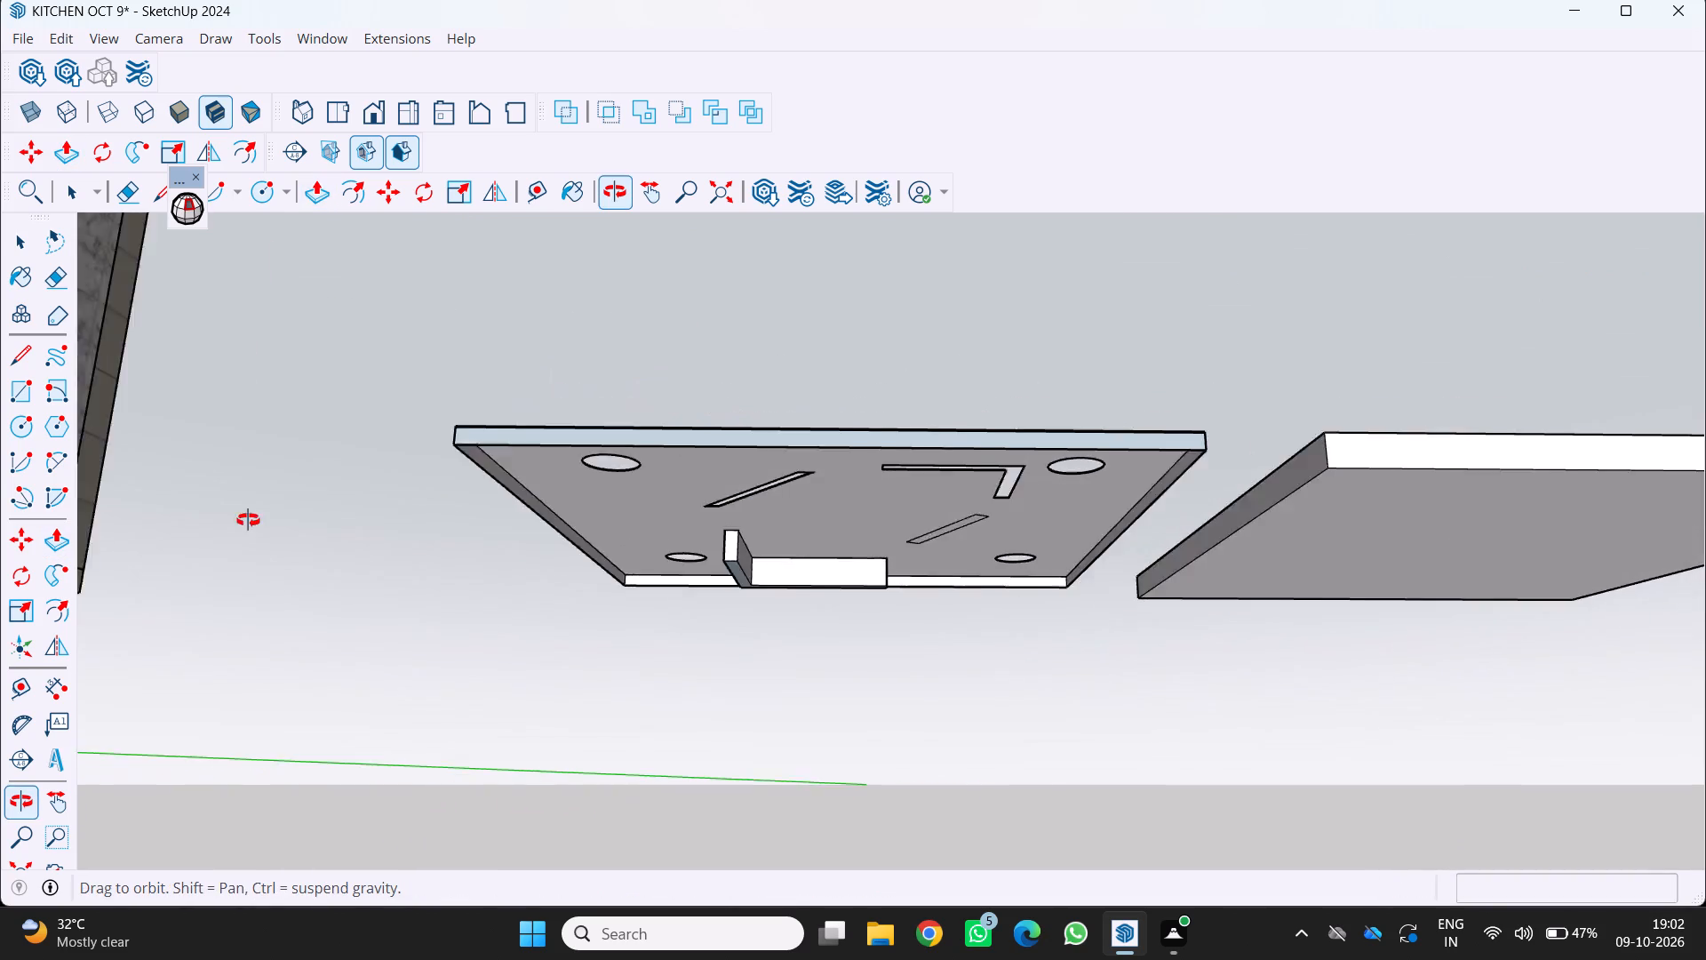
middle_drag(248, 520, 240, 520)
scroll(1001, 568, down, 2)
middle_drag(985, 580, 857, 482)
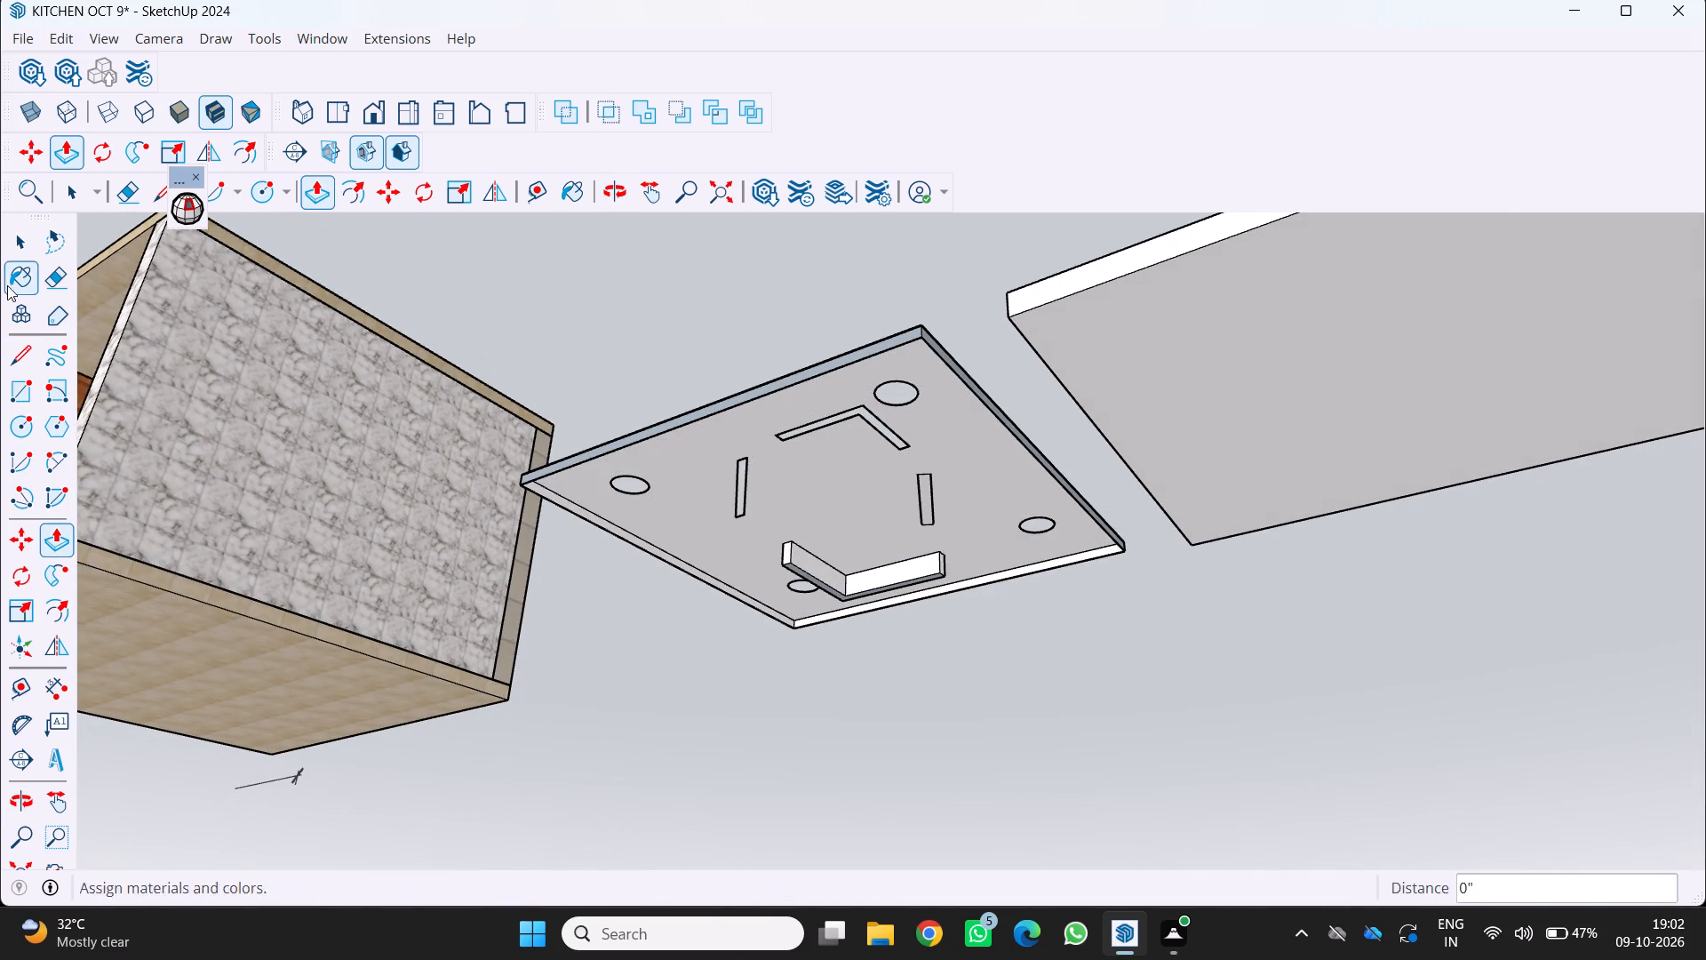
Erase the inner lower edges on both legs of the L-shaped block projecting beneath the first slab.
click(53, 278)
scroll(851, 556, up, 2)
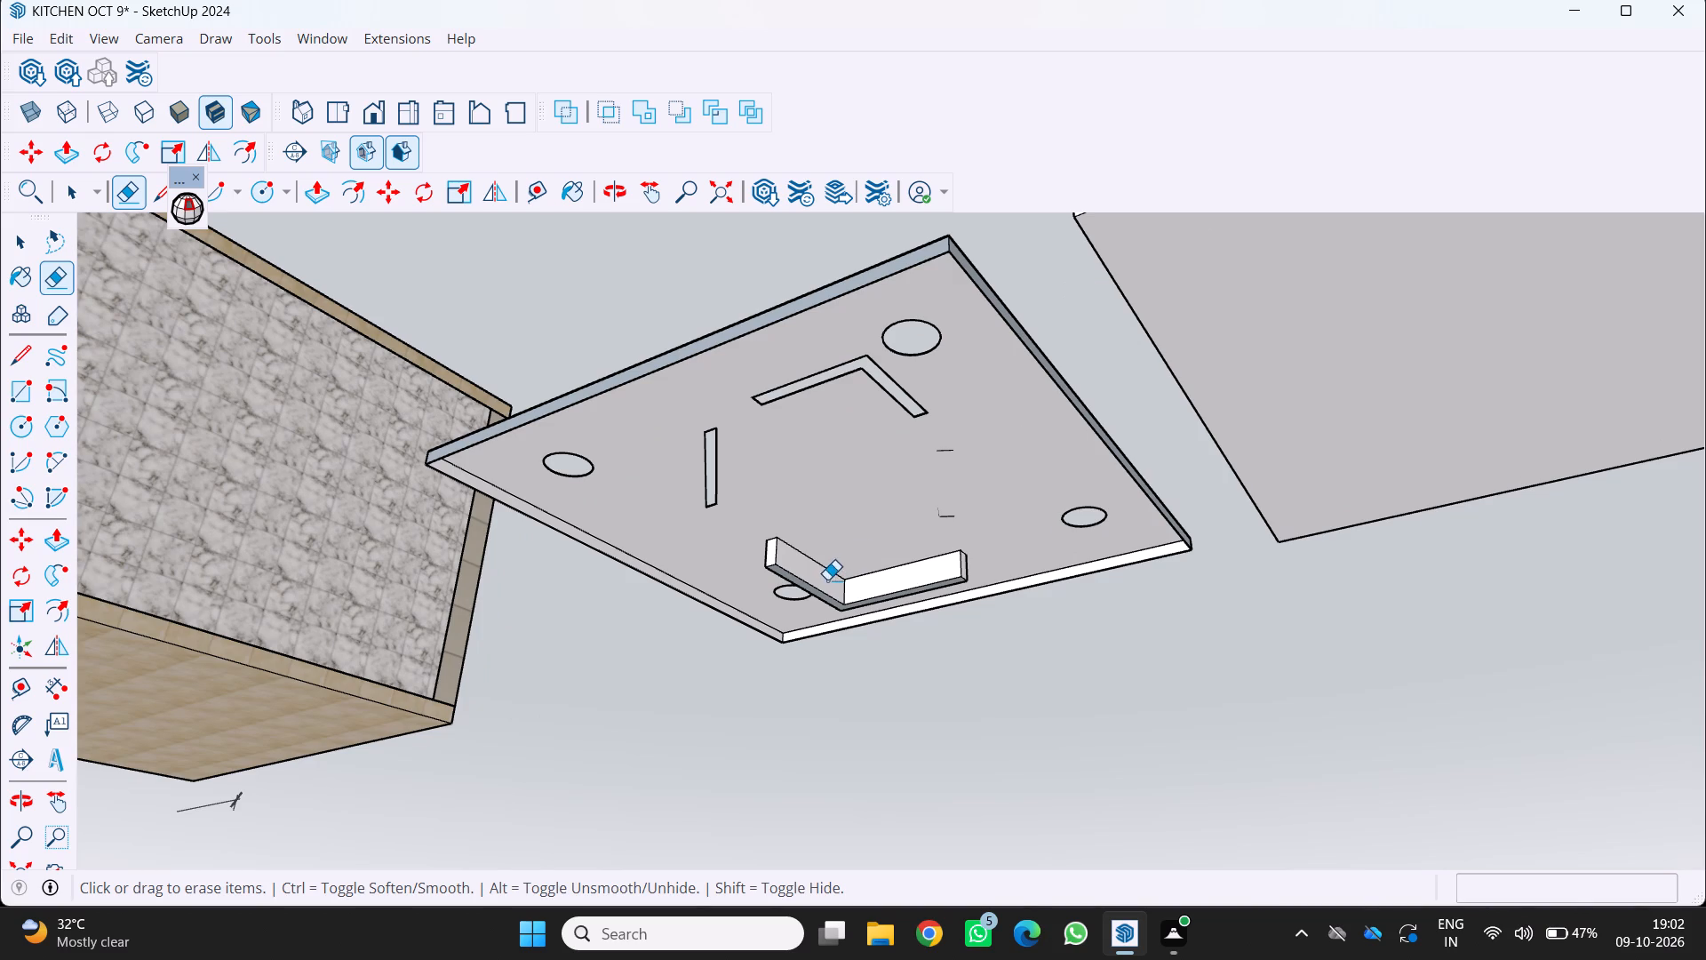
click(808, 586)
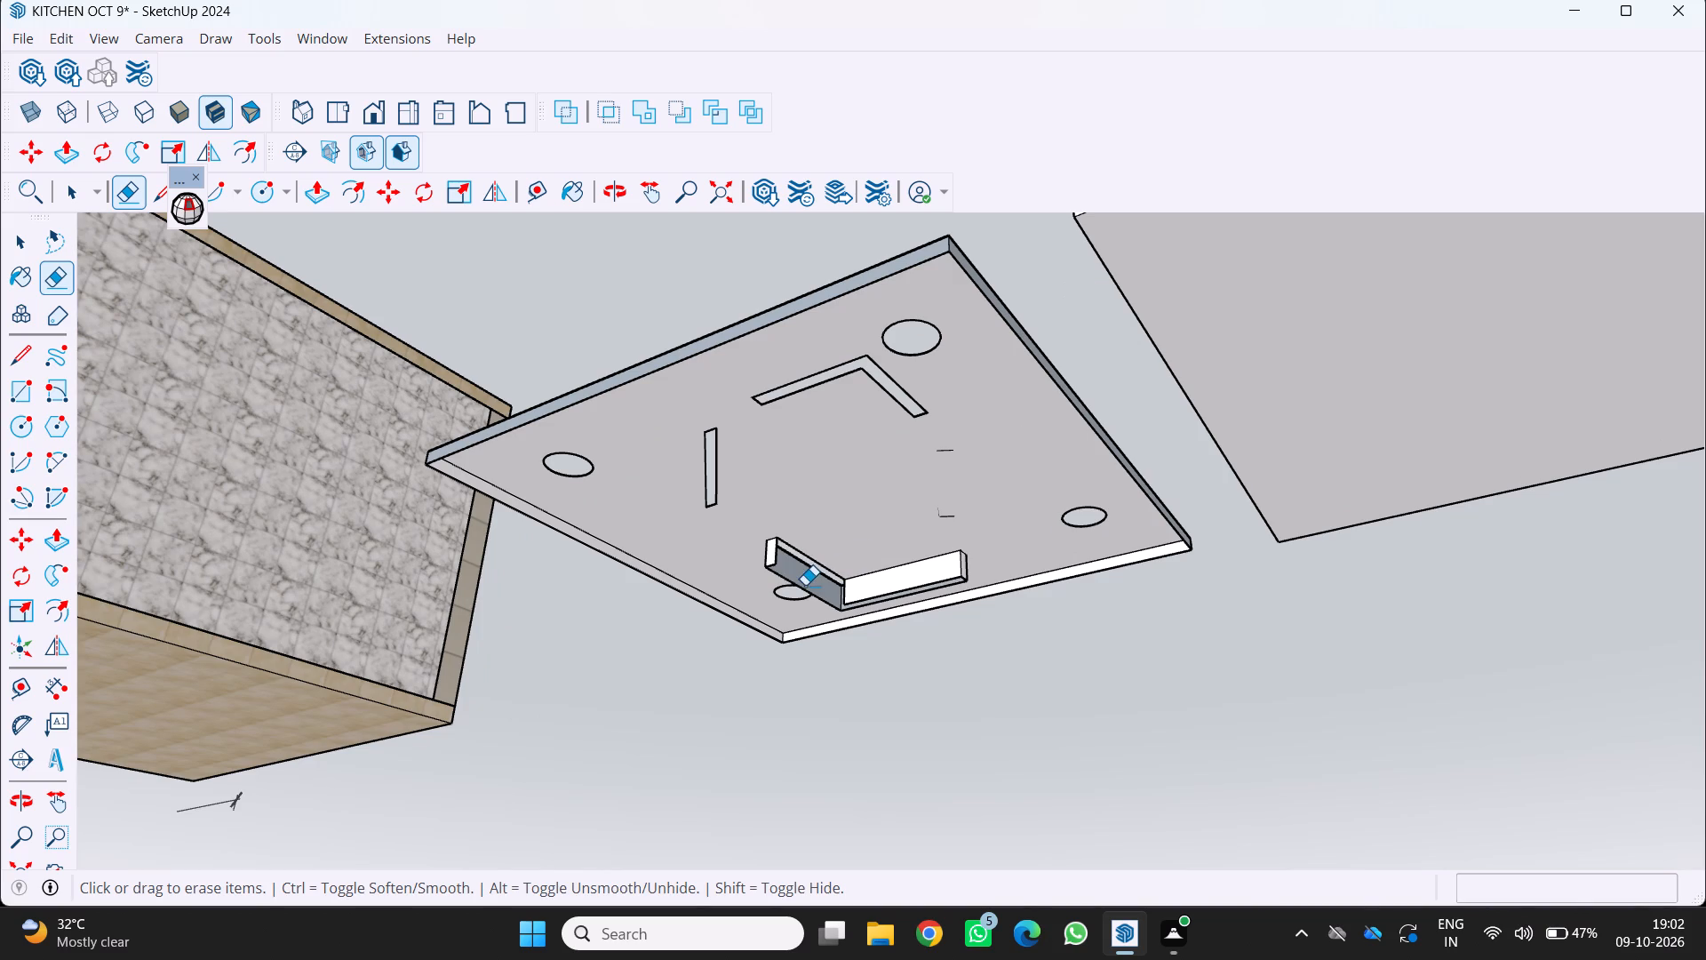
click(770, 558)
scroll(737, 559, down, 2)
middle_drag(820, 620, 836, 765)
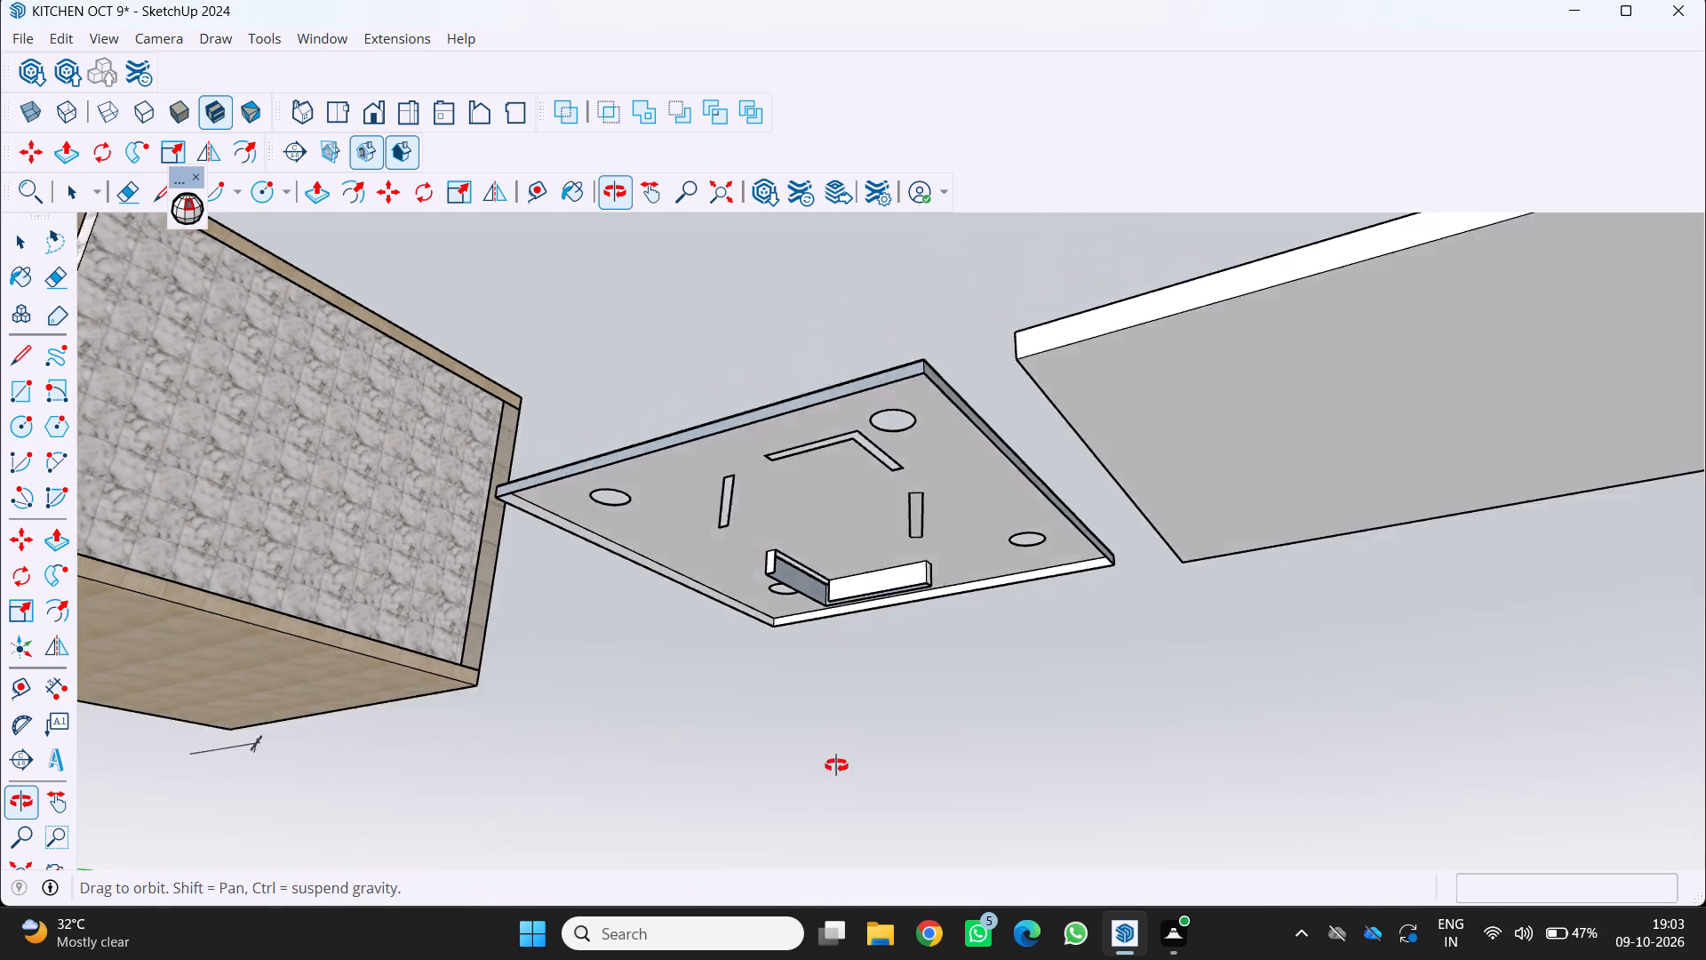
middle_drag(836, 765, 821, 781)
middle_drag(838, 676, 884, 556)
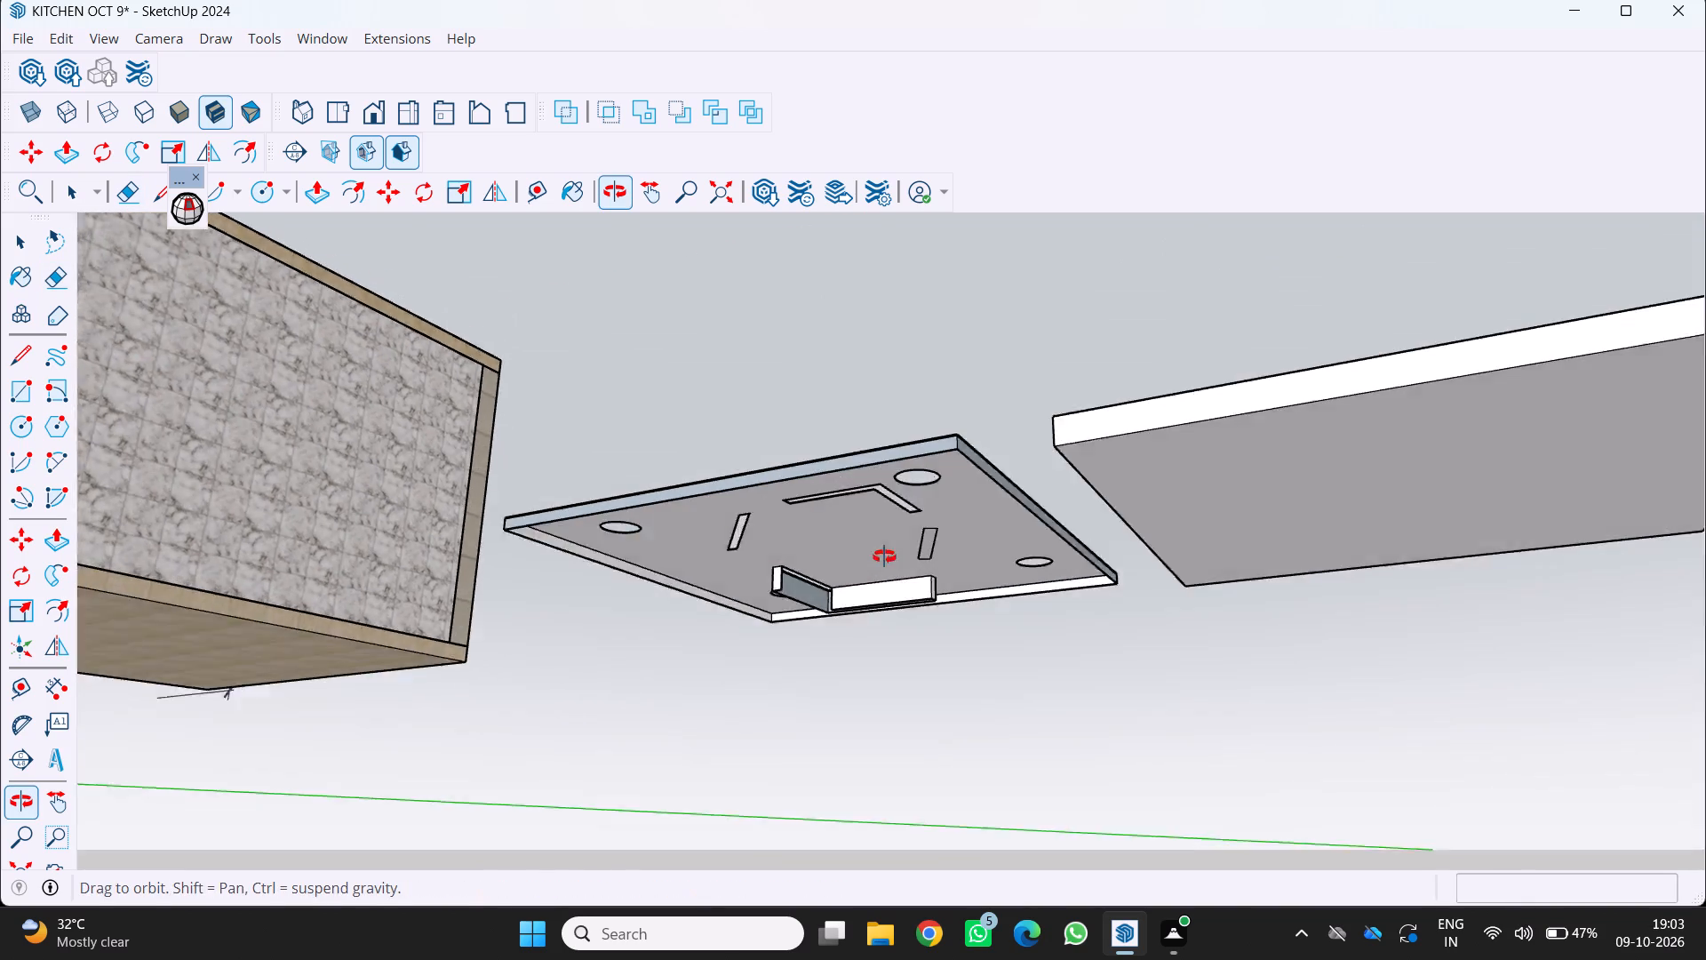
middle_drag(884, 556, 881, 538)
scroll(881, 538, up, 8)
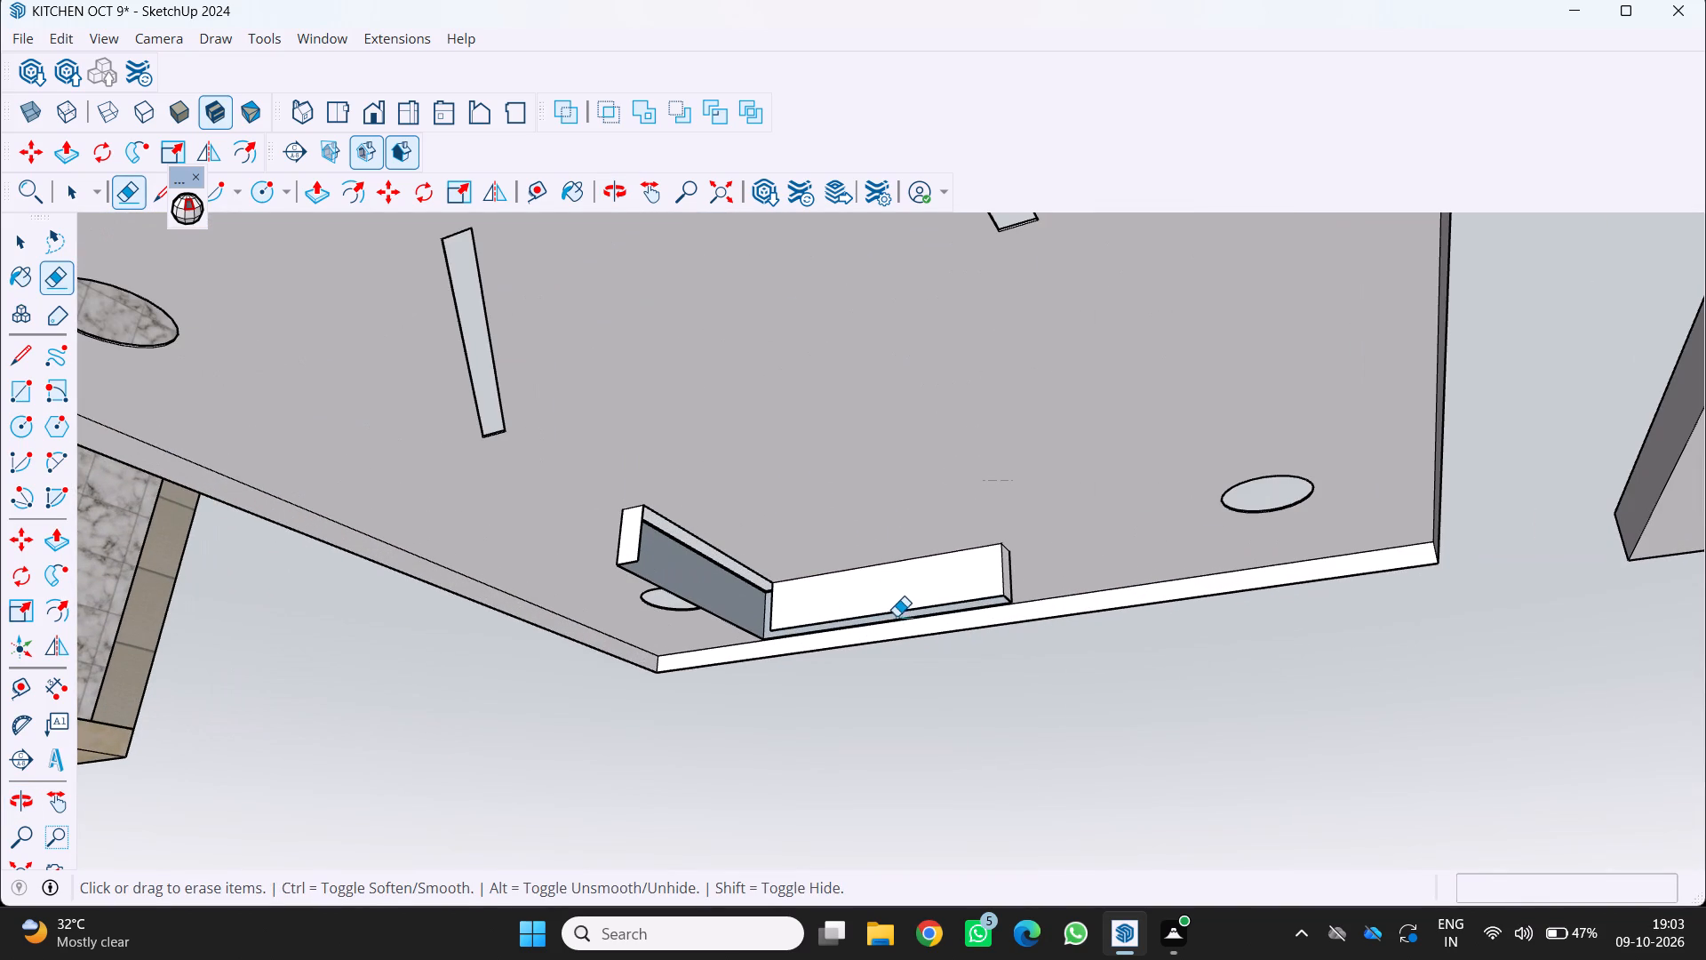
click(894, 612)
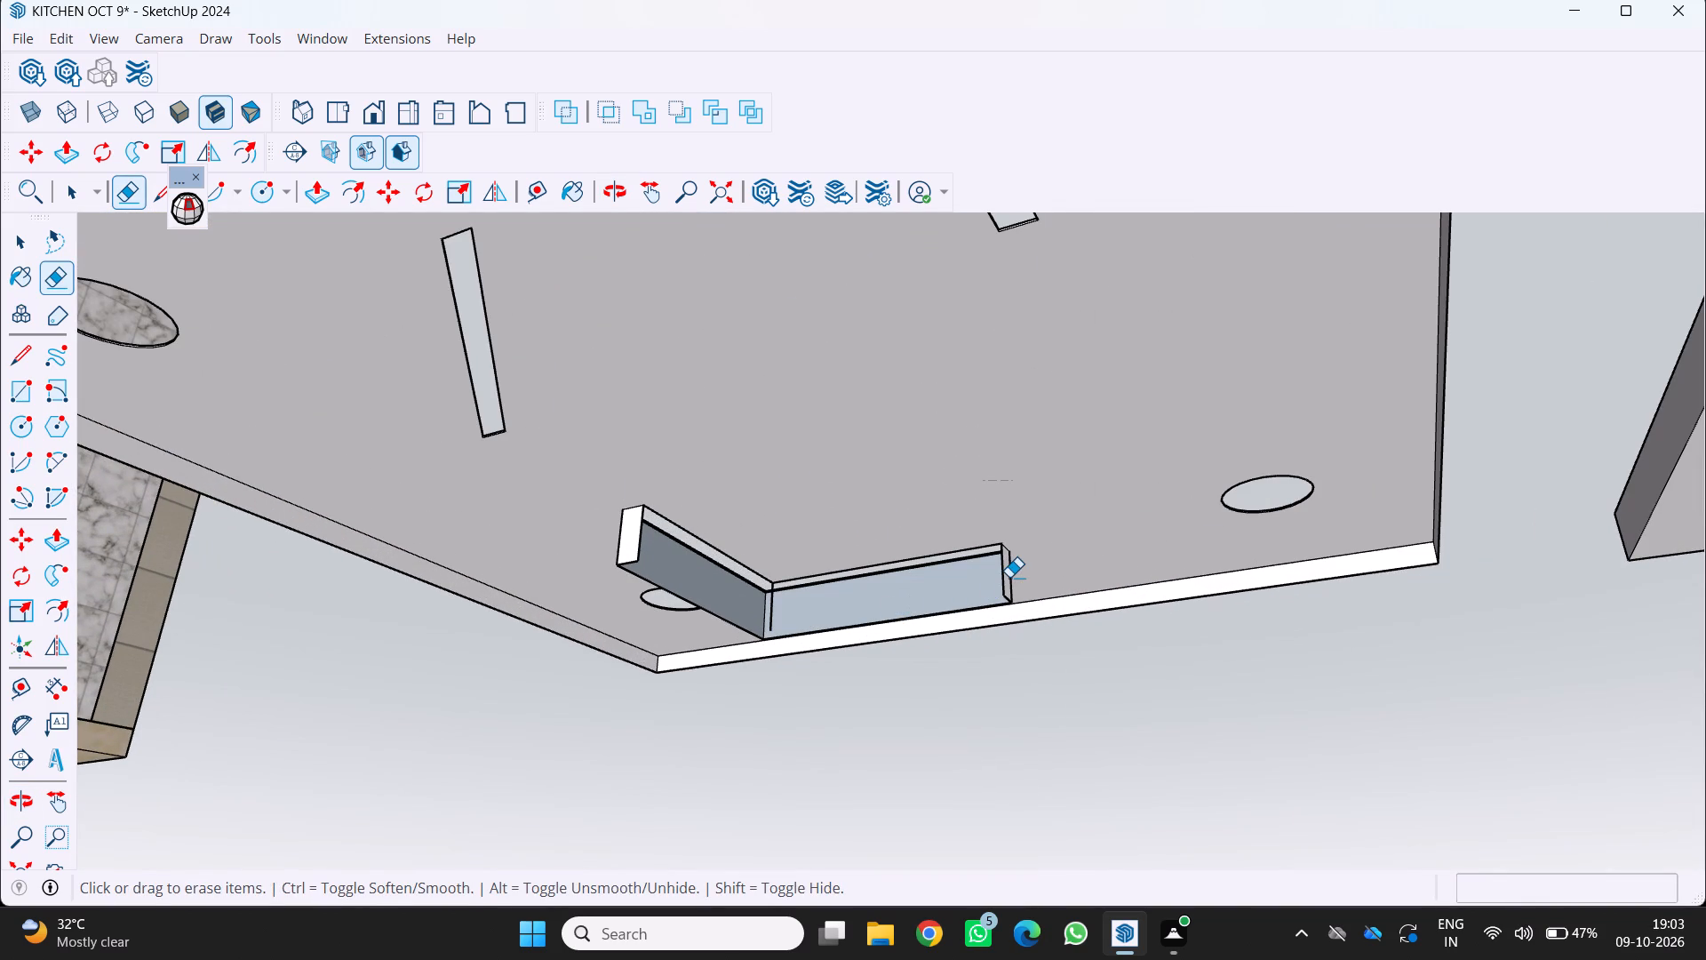
Erase the end, outer and corner edges supporting the L-shaped block's remaining outer walls beneath the first slab.
click(1001, 563)
click(1012, 579)
click(945, 618)
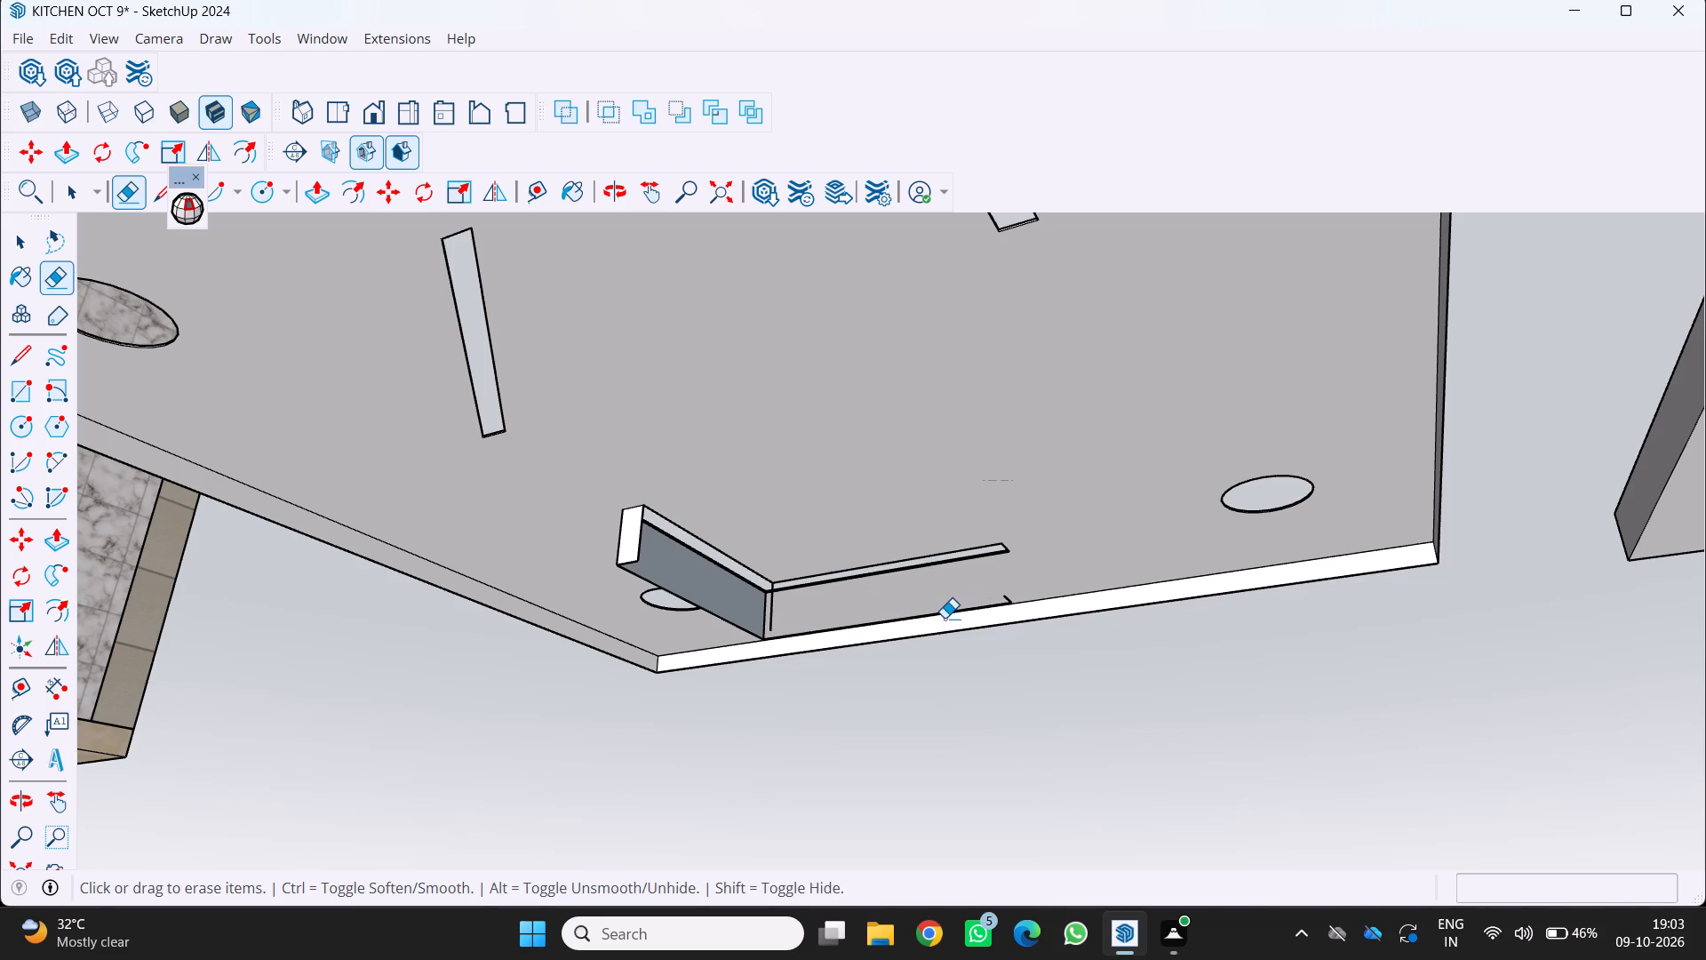
scroll(952, 607, up, 10)
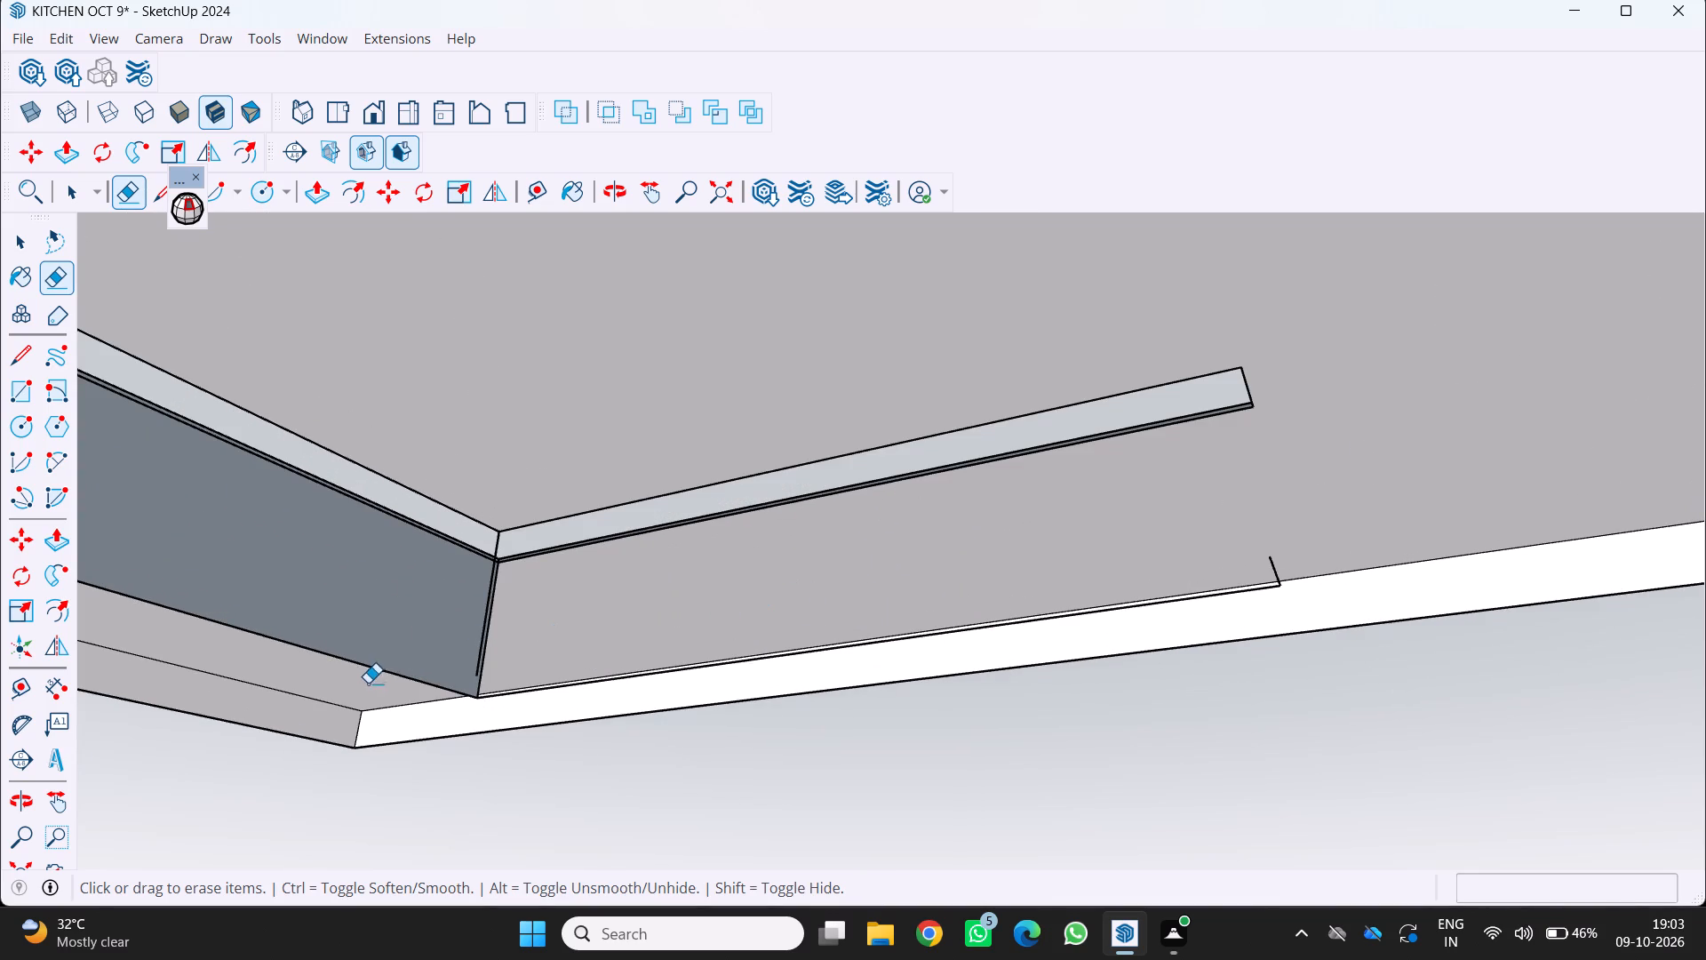
click(417, 681)
click(486, 636)
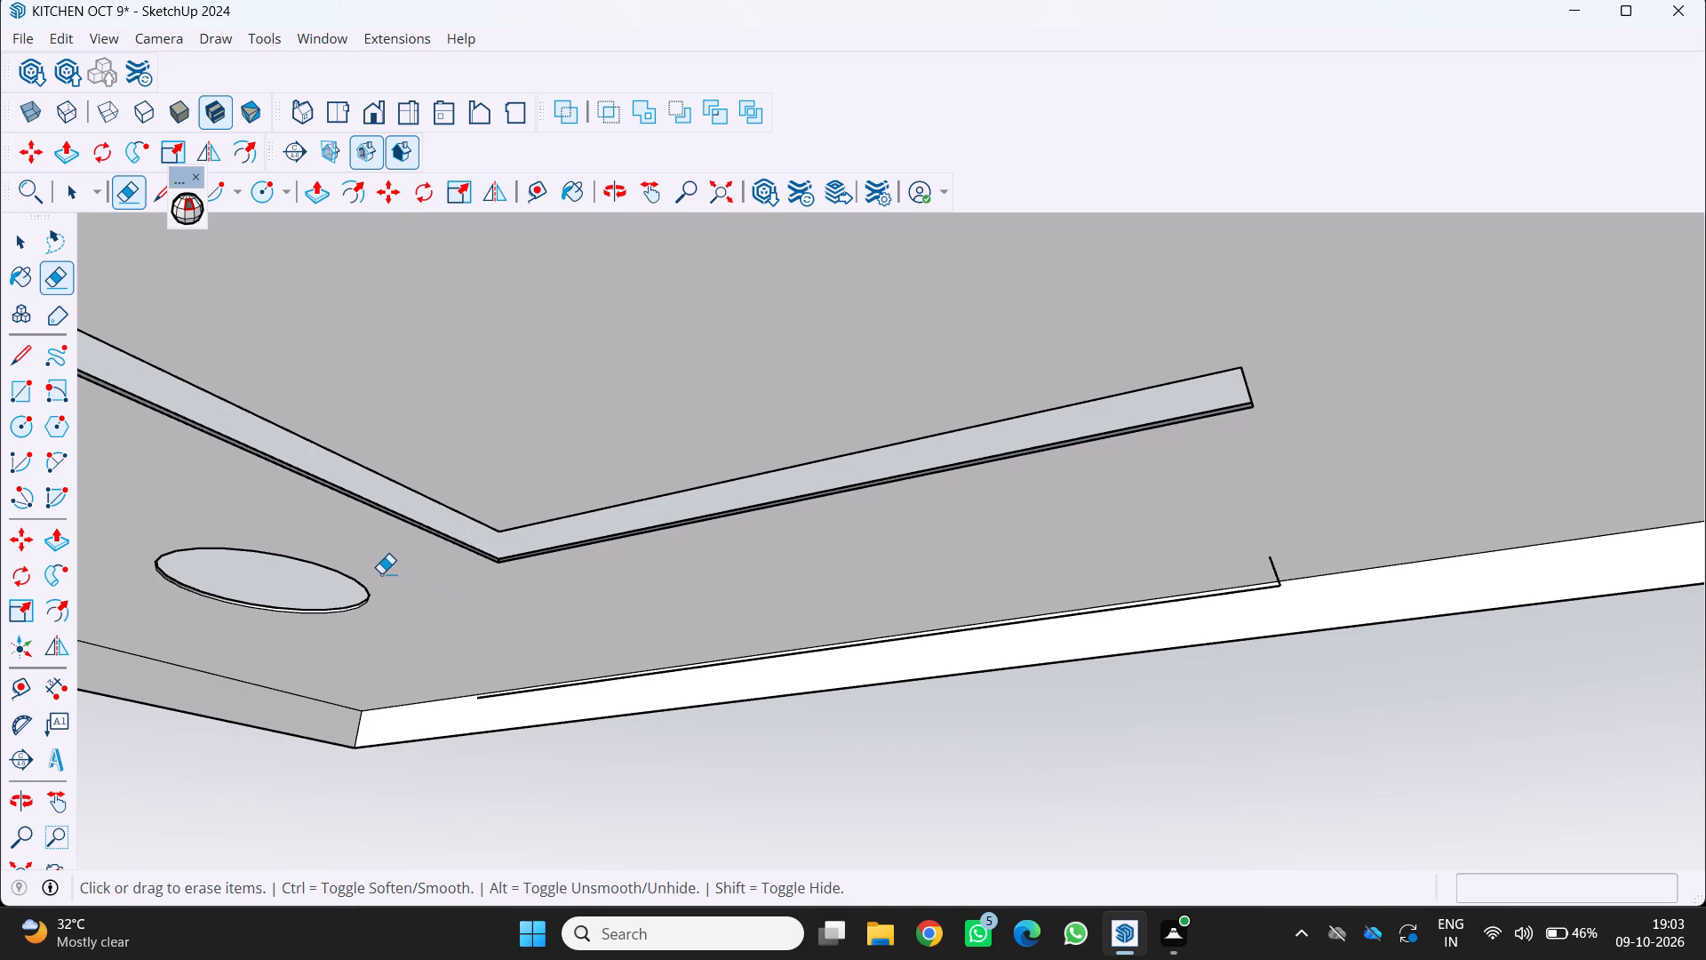
Erase the loose long edge and the short end edge left hanging below the L-shaped opening.
scroll(379, 570, down, 5)
middle_drag(372, 564, 382, 610)
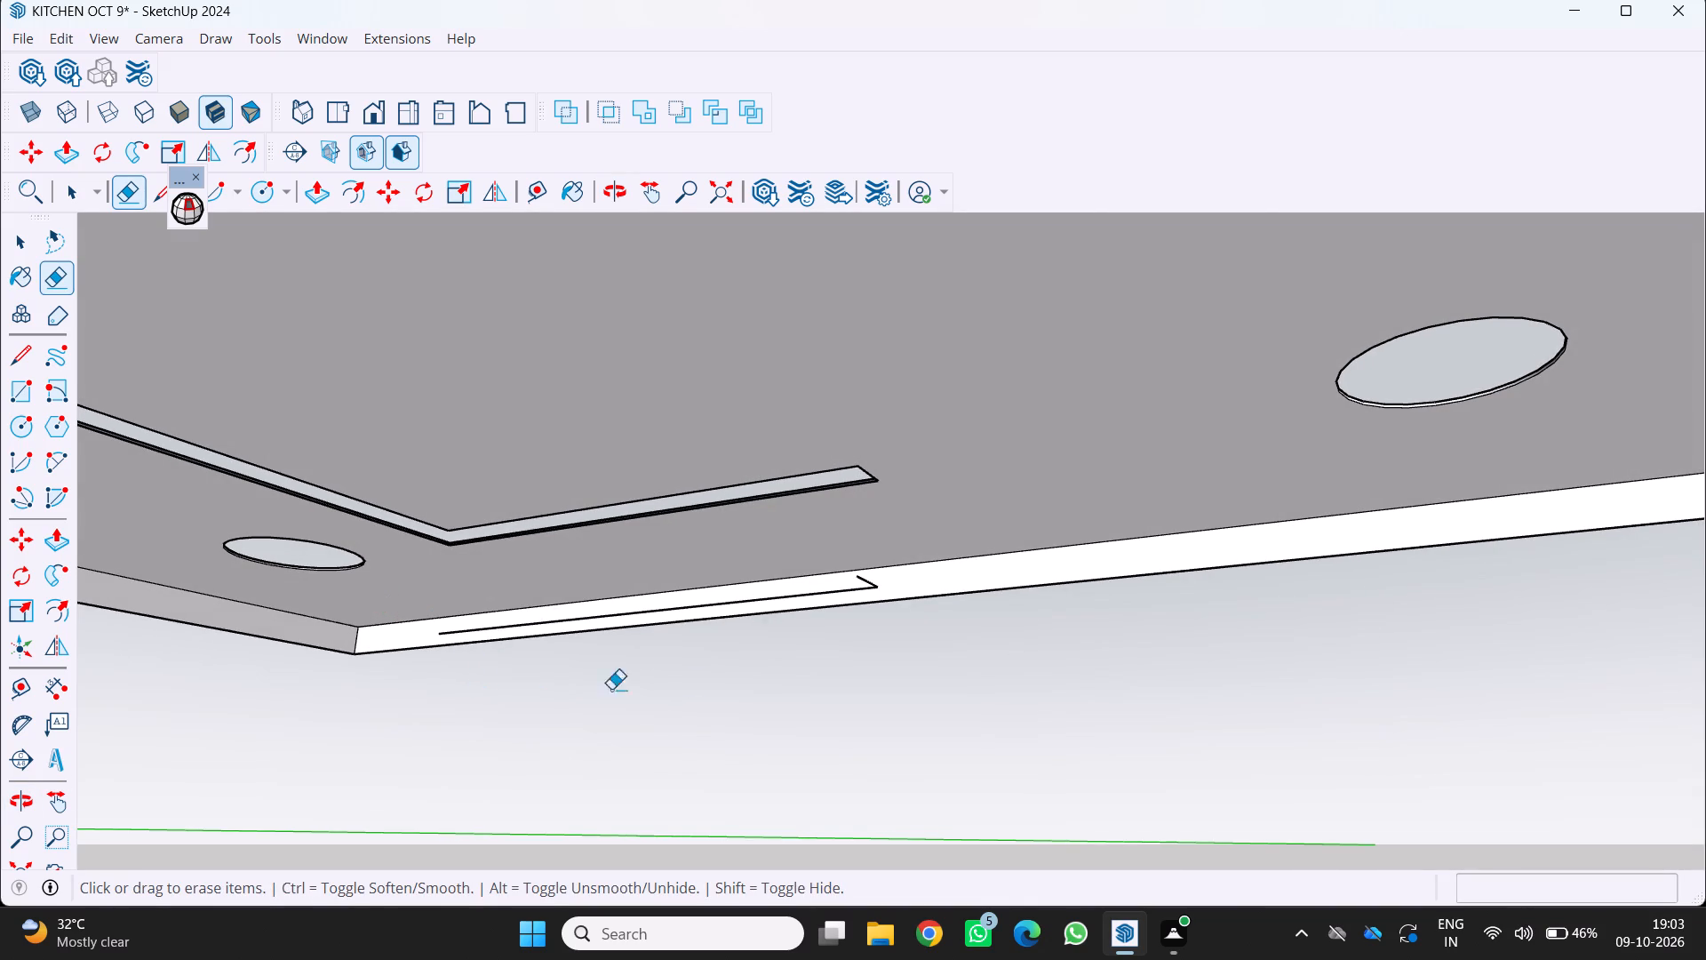
click(603, 621)
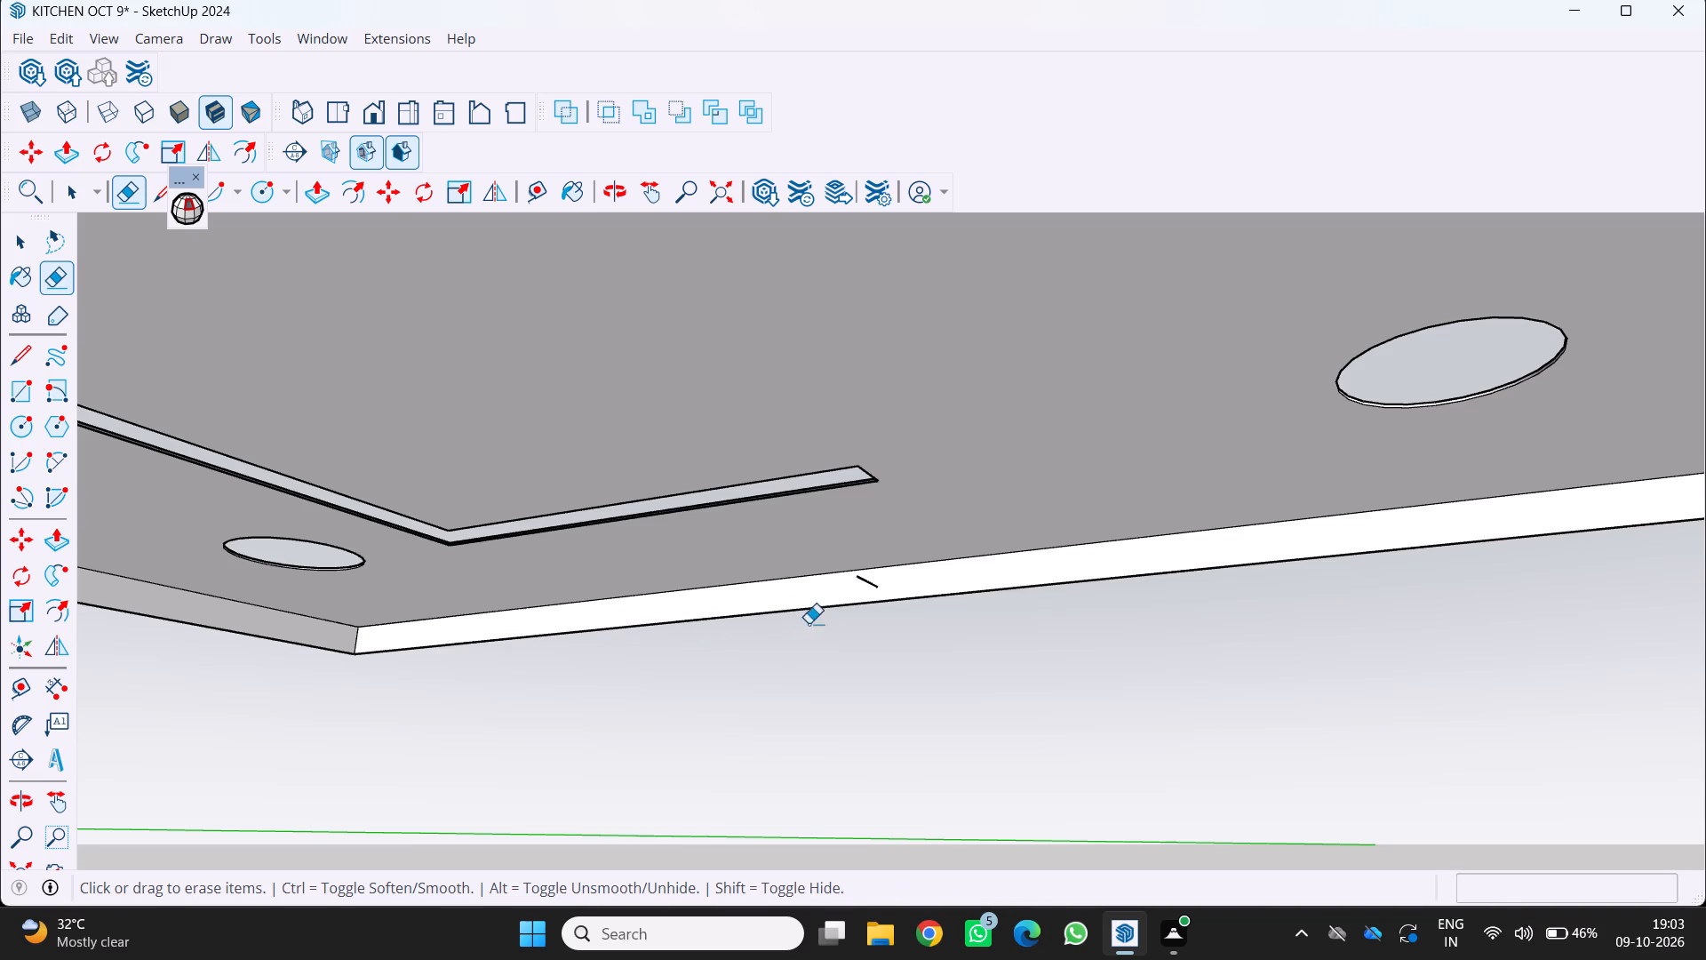
click(870, 584)
scroll(856, 596, down, 10)
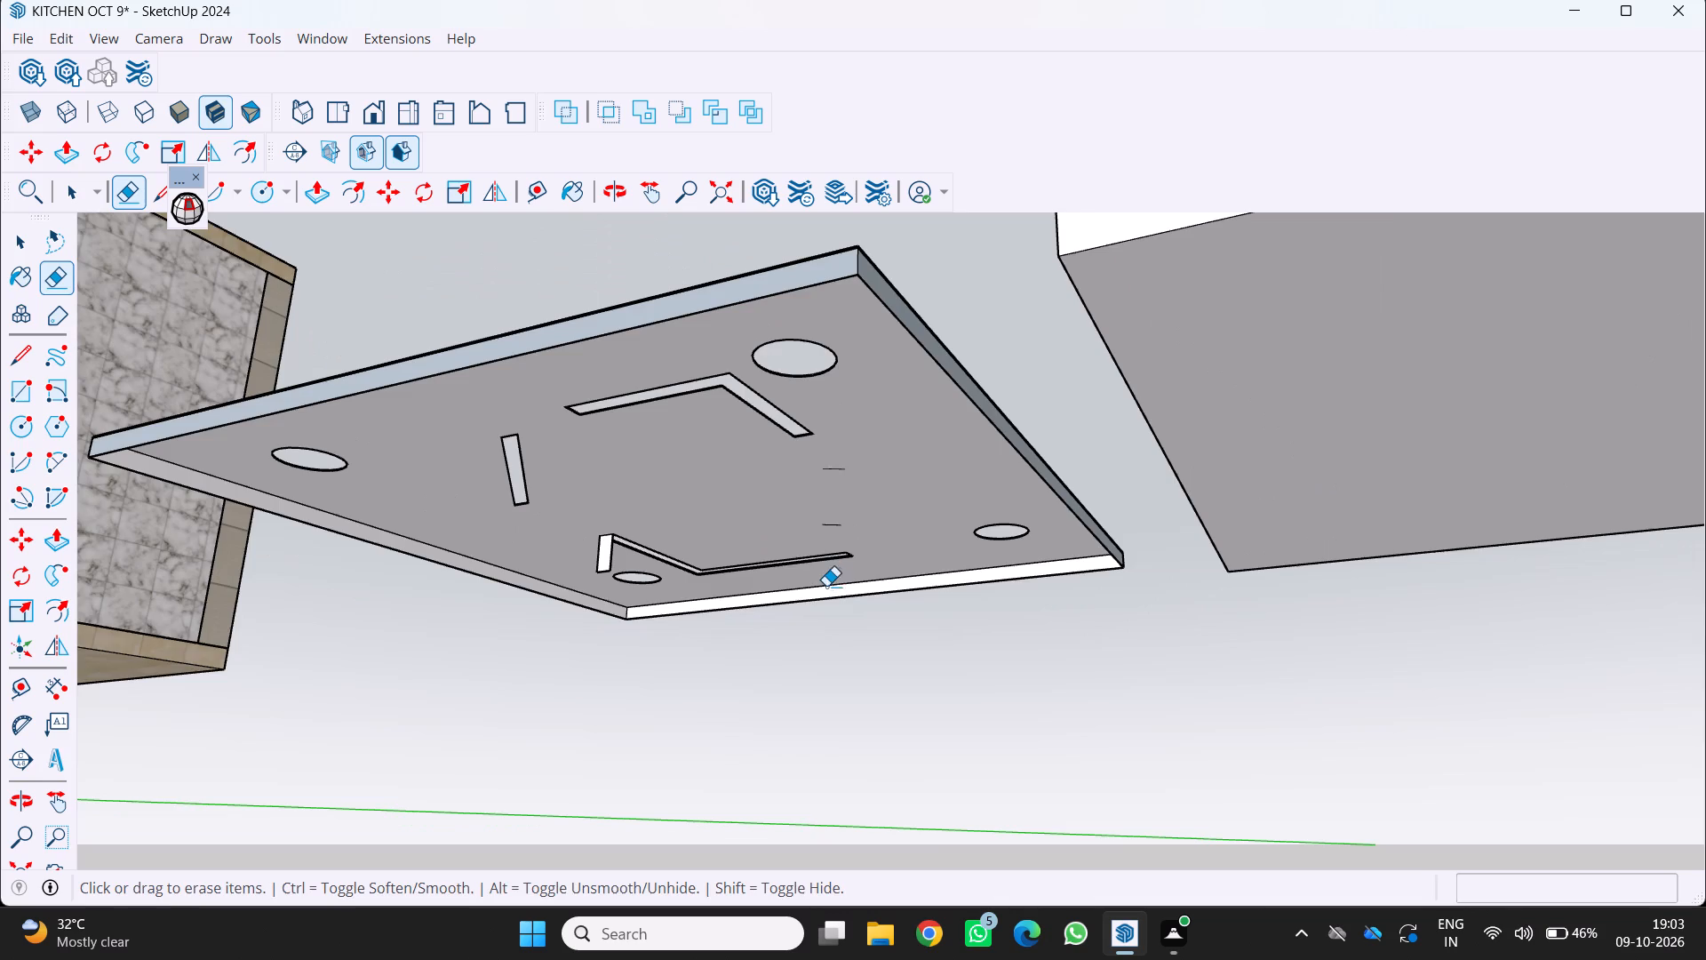
Erase the vertical side edge bounding the last wall panel hanging beneath the first slab's L-shaped opening.
middle_drag(840, 595, 838, 666)
scroll(757, 725, down, 1)
scroll(457, 678, up, 1)
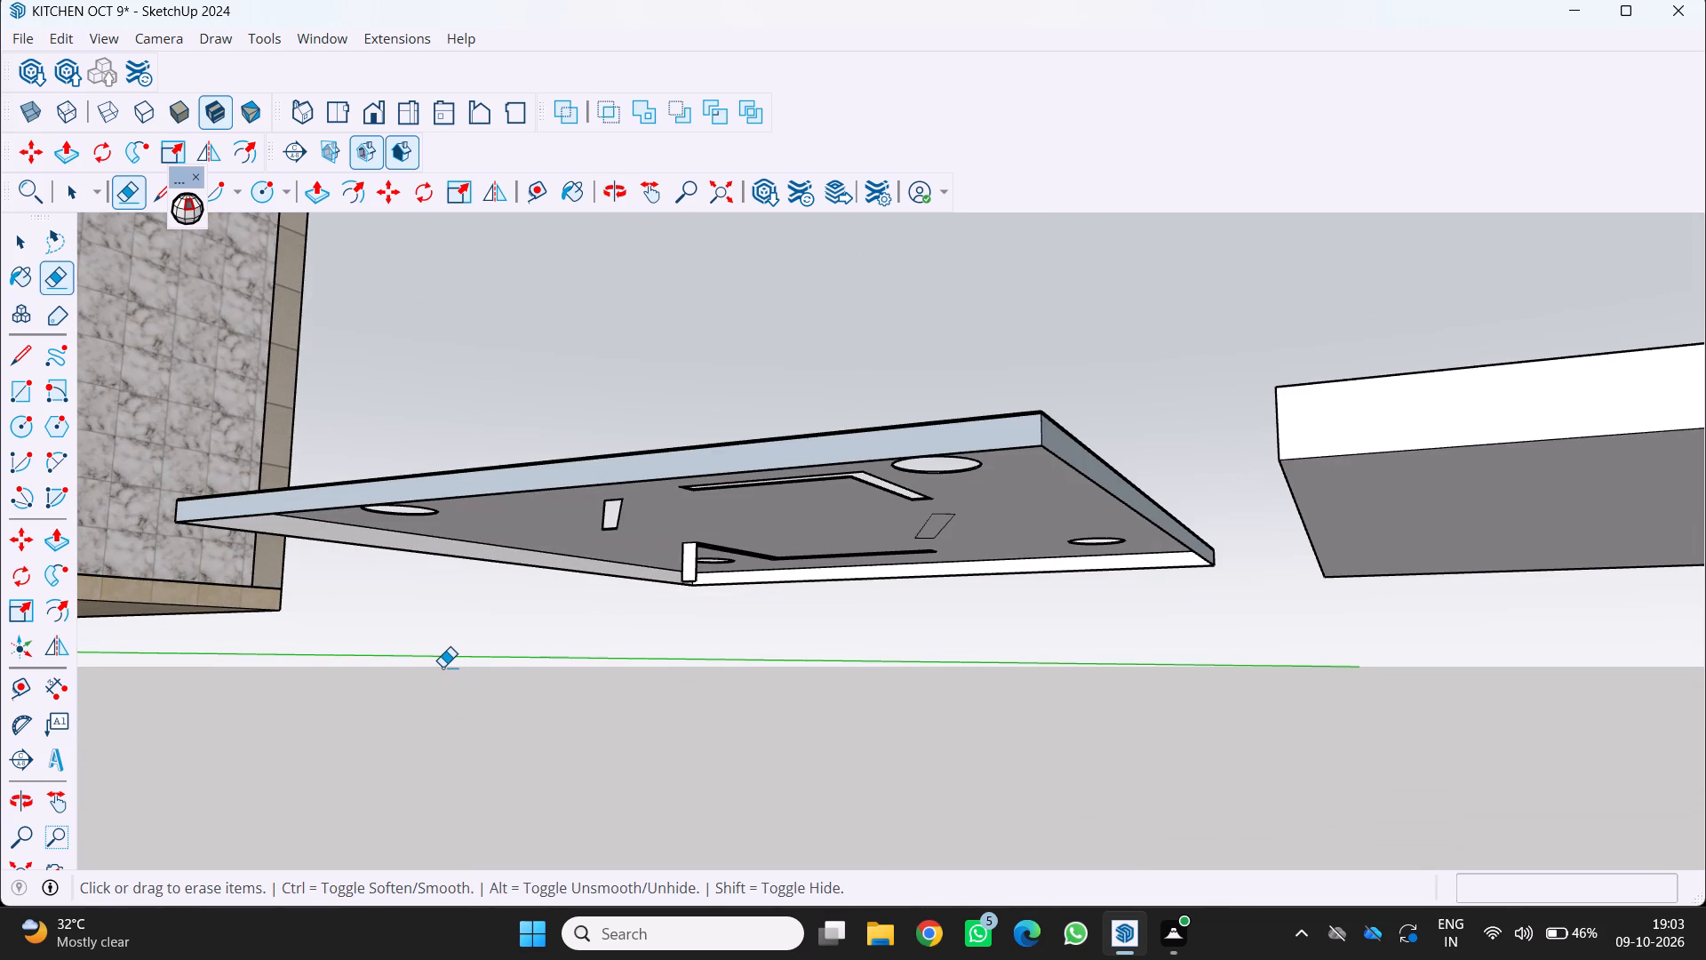
scroll(435, 659, up, 1)
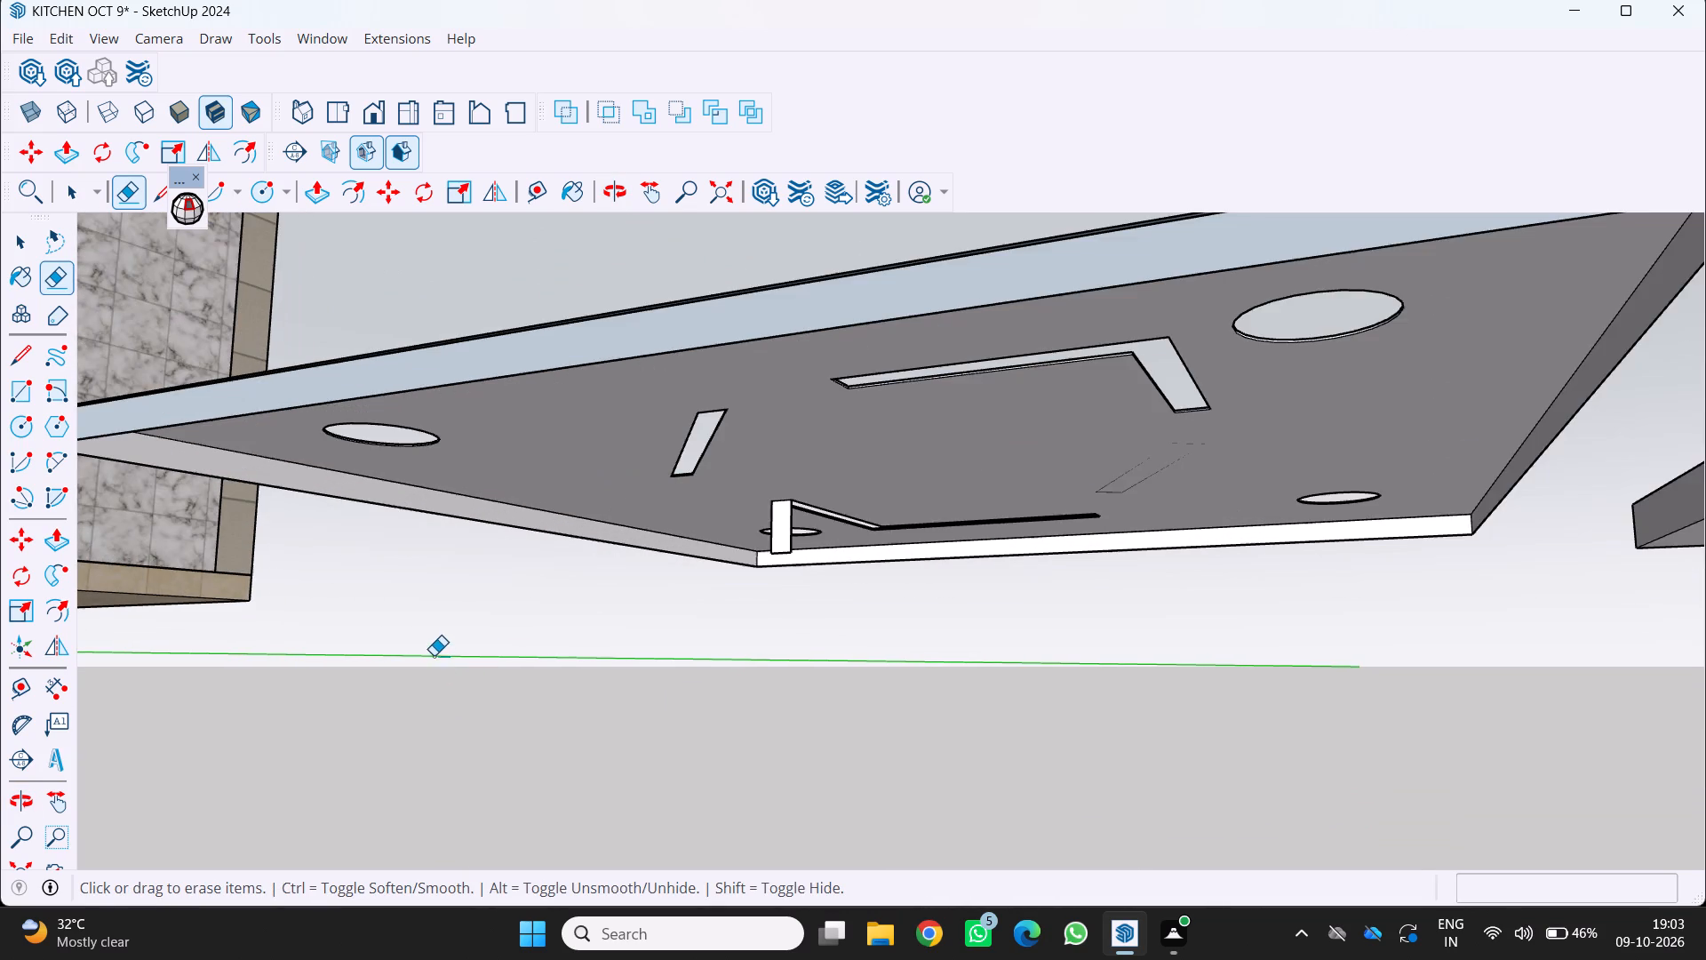
scroll(721, 564, up, 7)
click(857, 473)
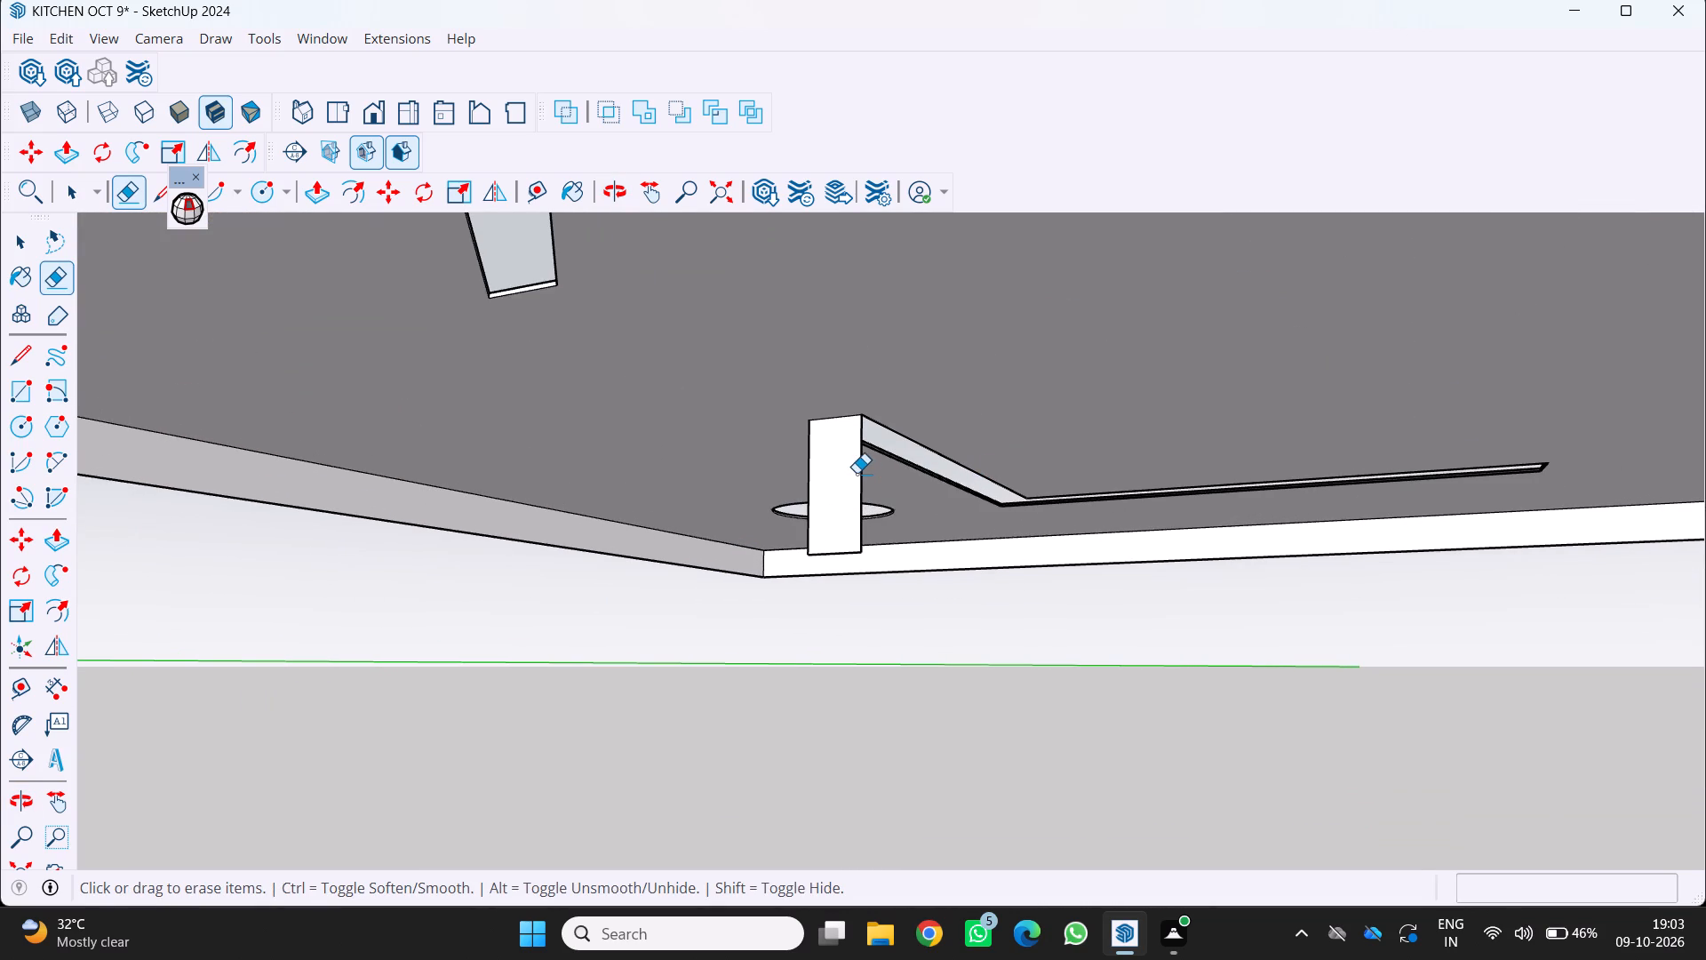
click(863, 511)
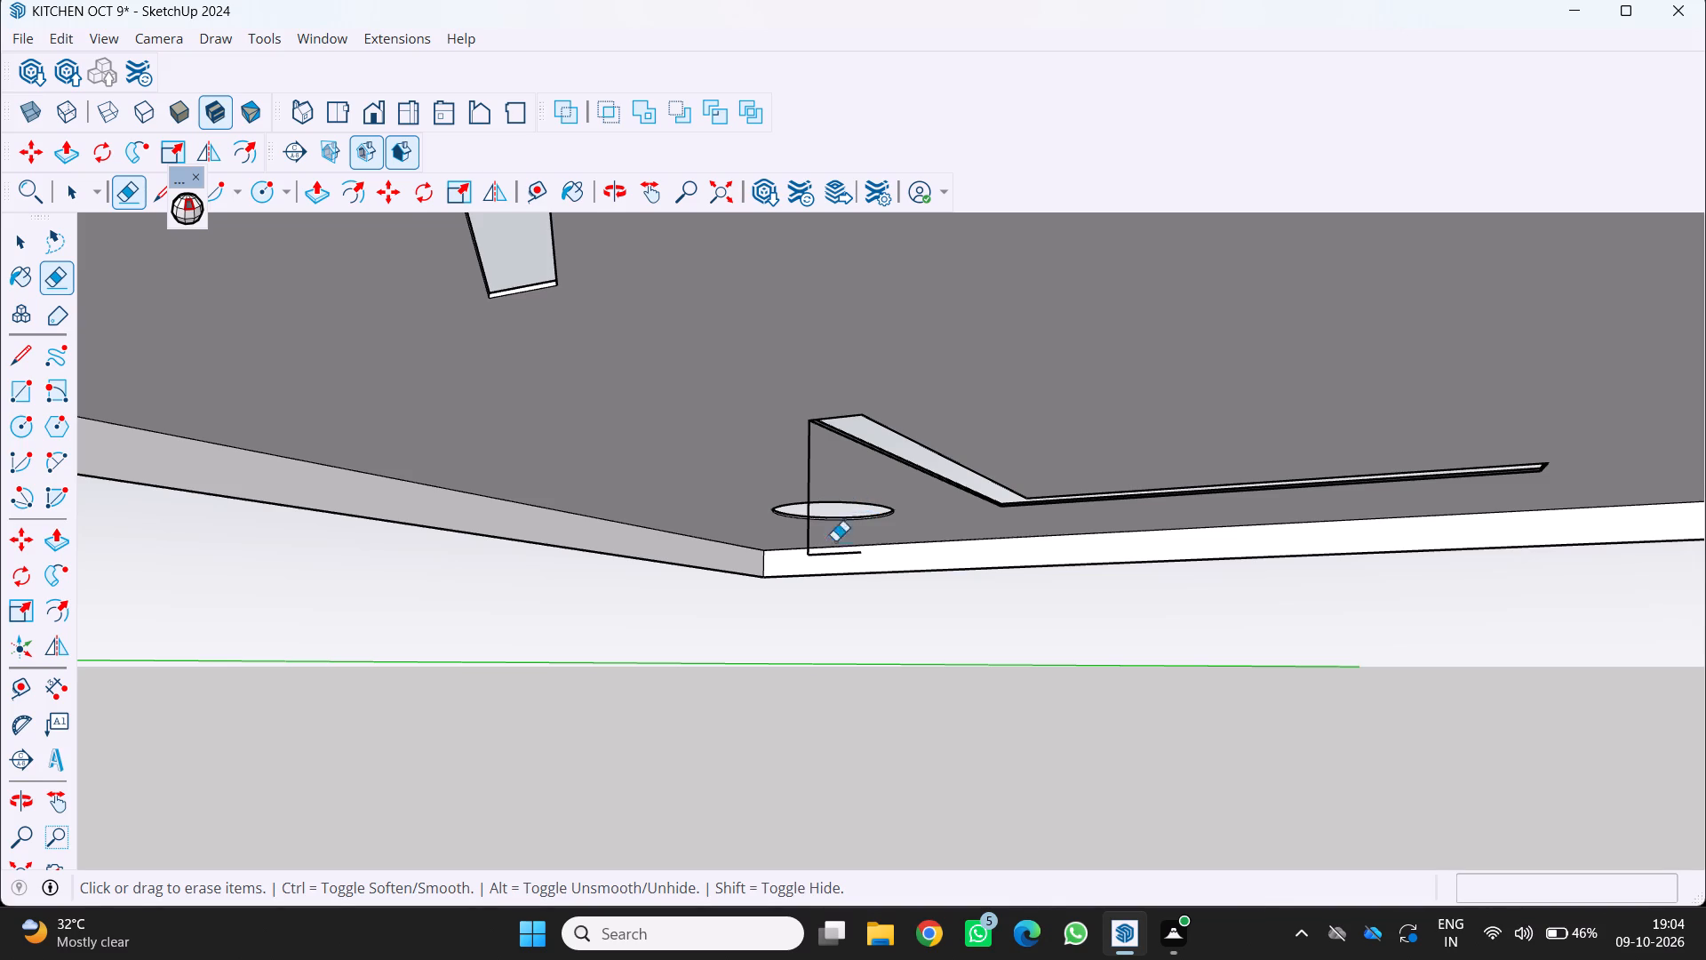
Examine the first slab edge-on and from above to check its openings and what still hangs beneath.
scroll(828, 551, down, 1)
middle_drag(846, 557, 936, 627)
scroll(906, 613, down, 2)
middle_click(897, 616)
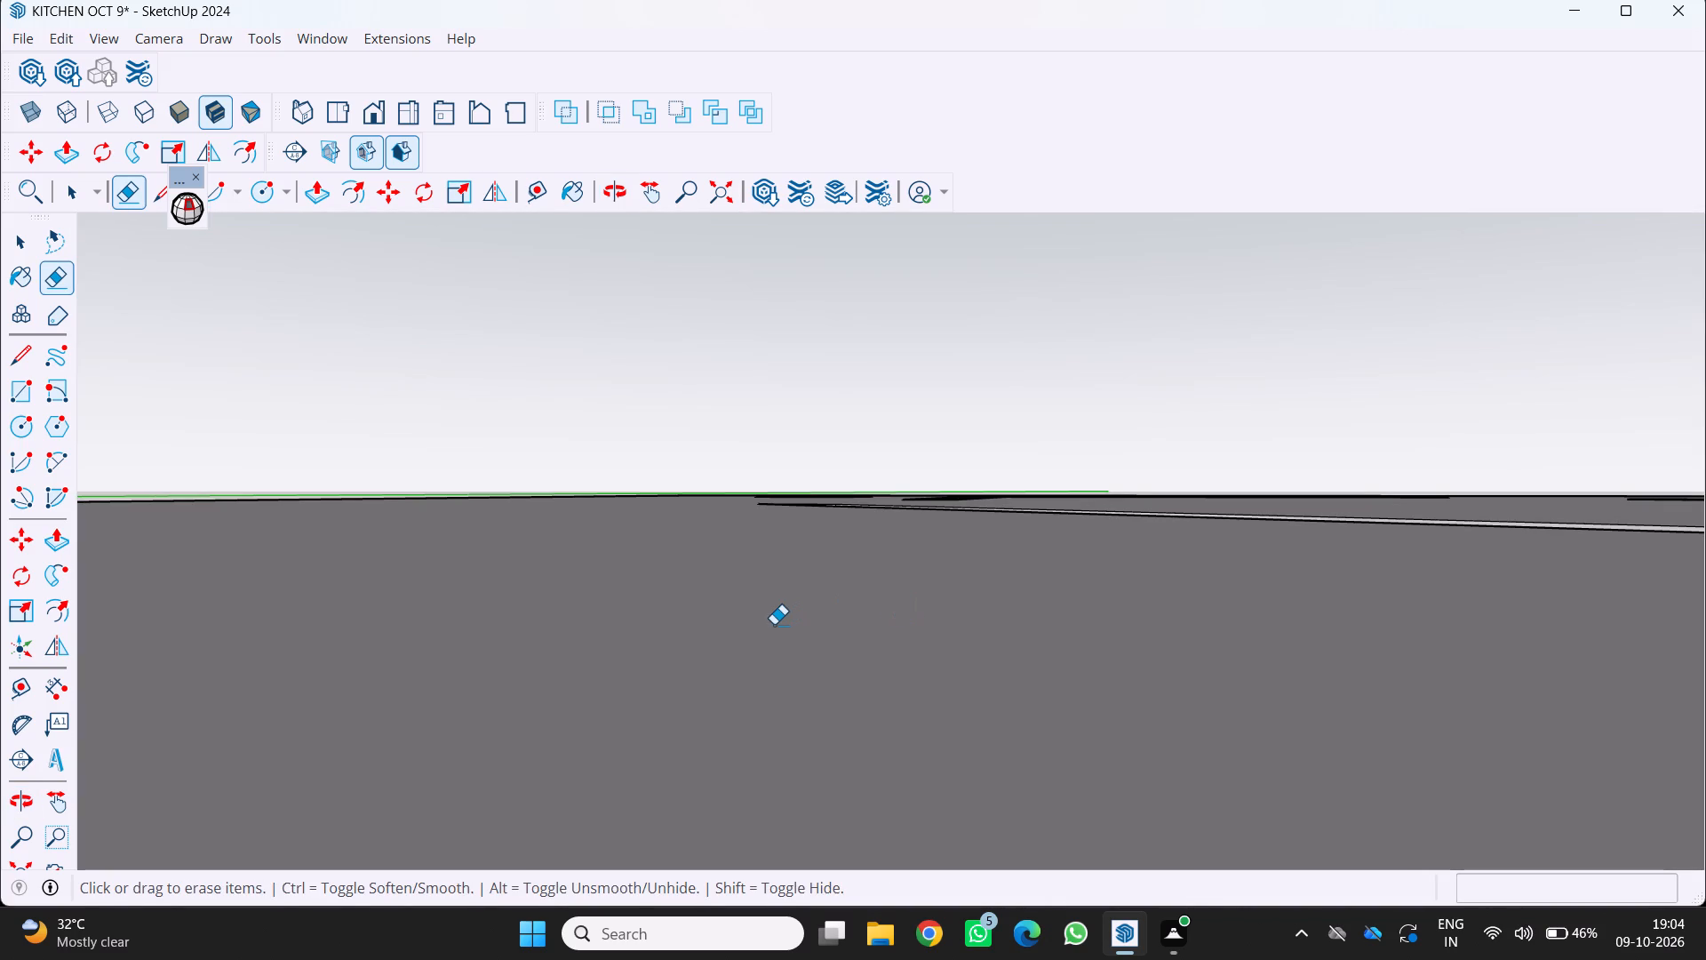
scroll(852, 542, down, 15)
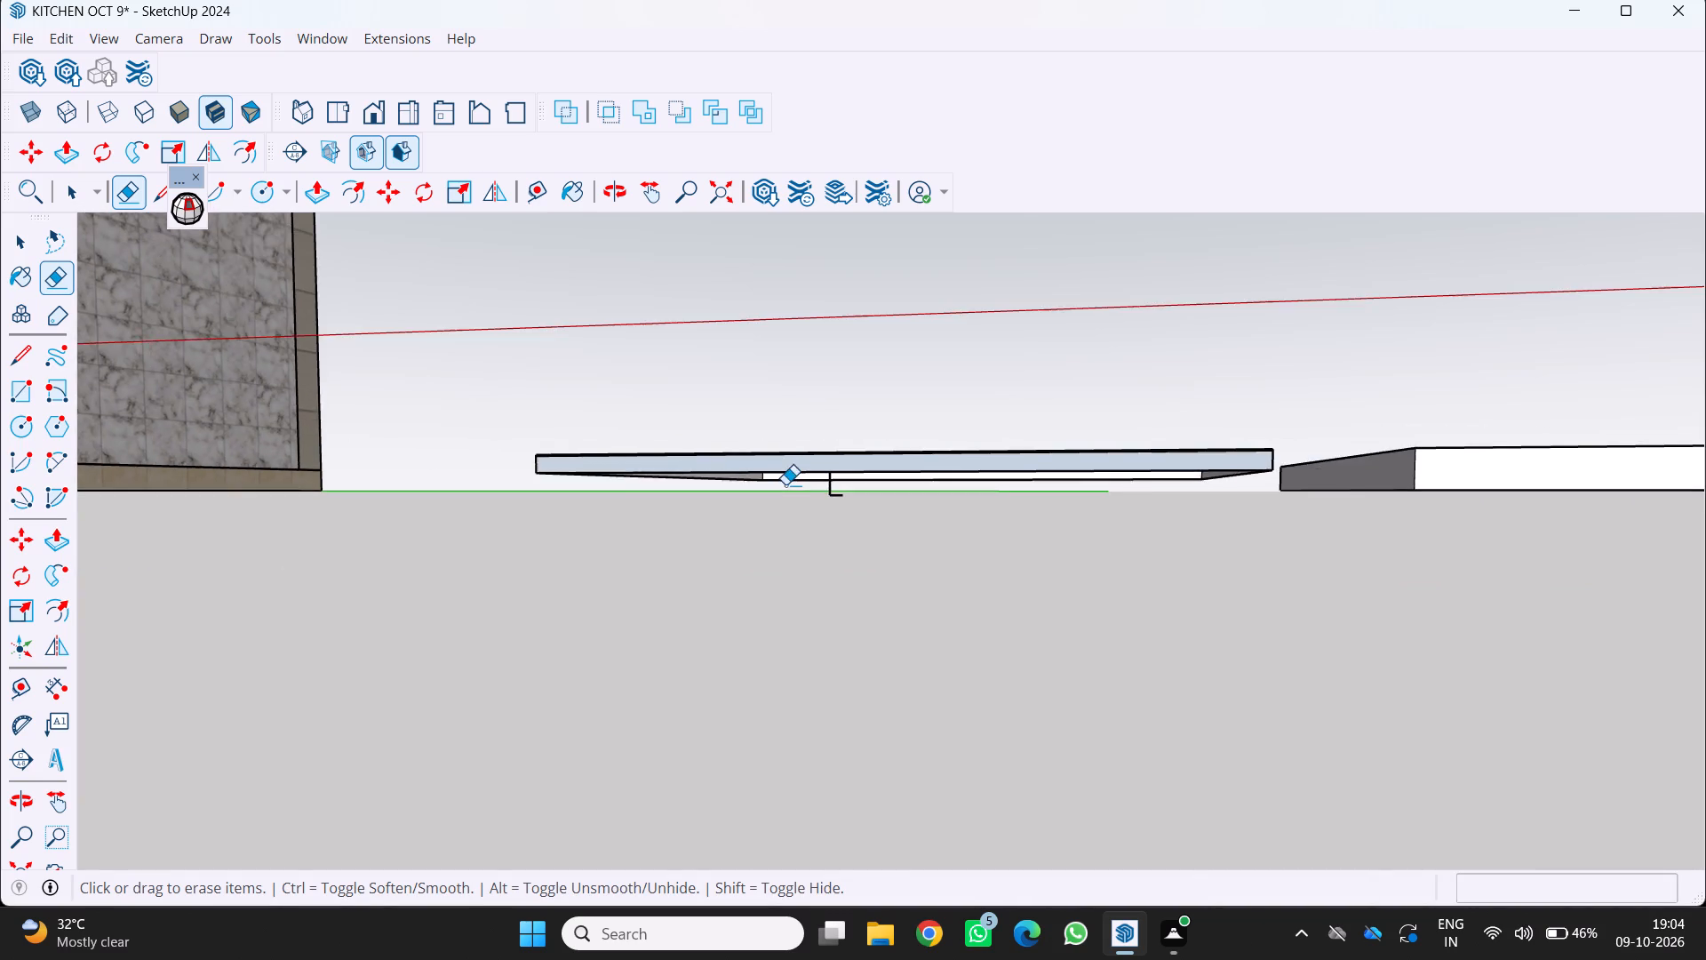
middle_drag(786, 485, 887, 628)
scroll(833, 531, up, 1)
scroll(887, 627, down, 4)
middle_drag(866, 610, 626, 532)
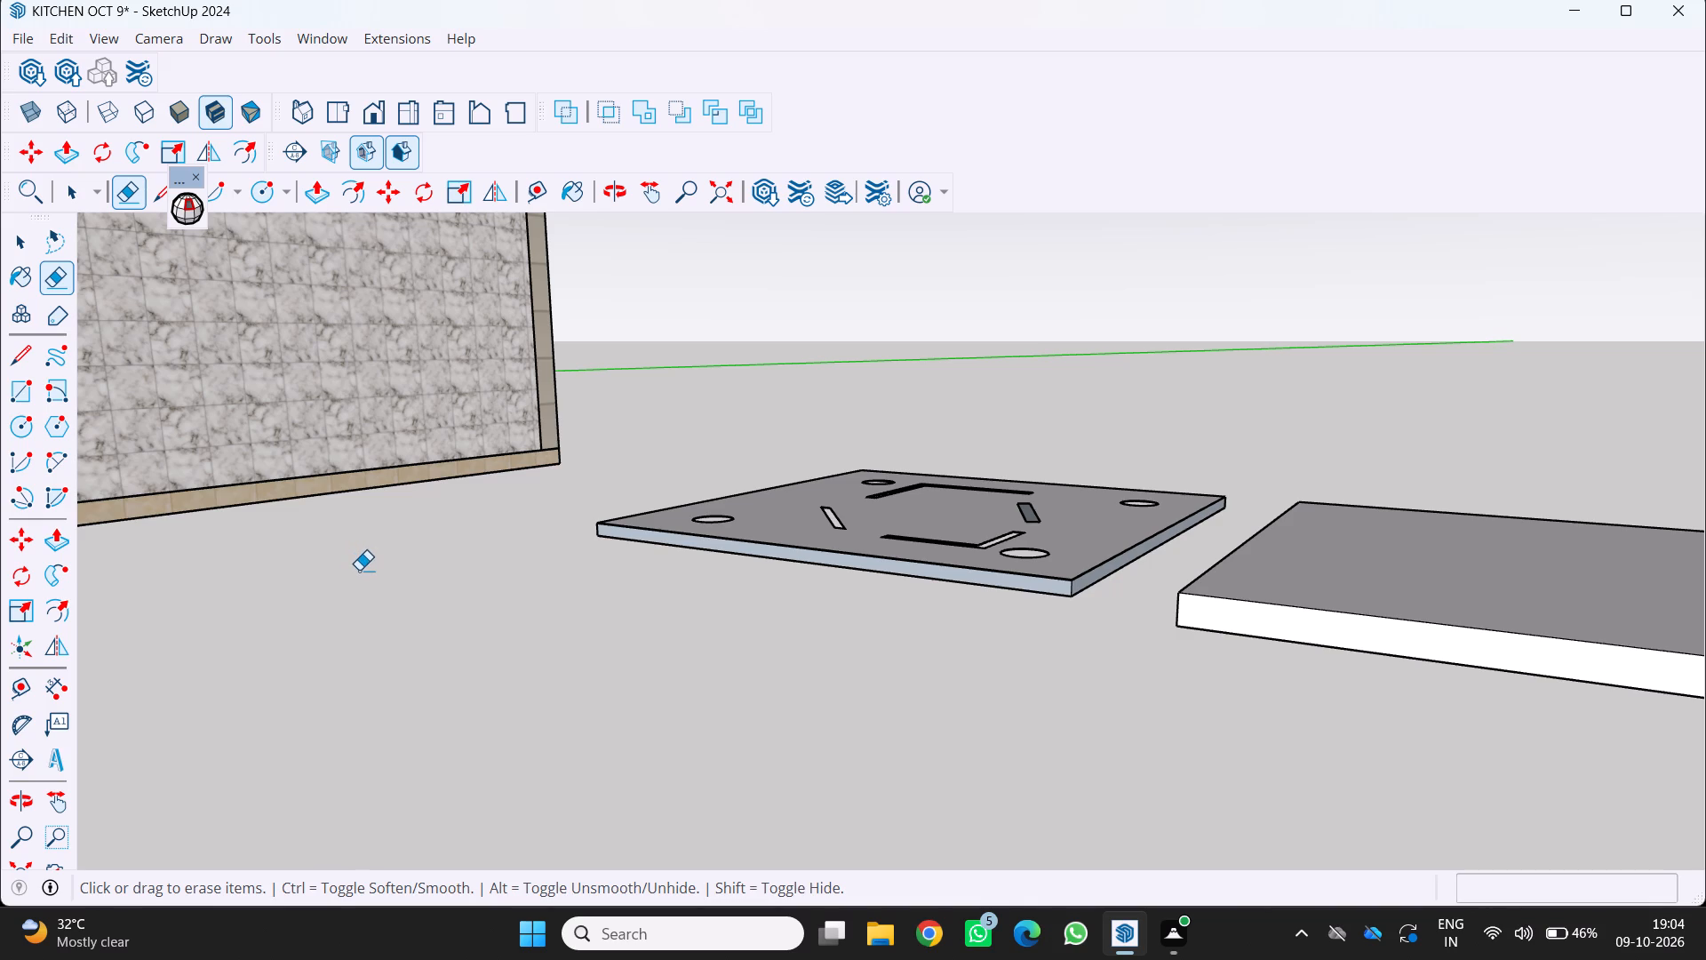
scroll(359, 570, down, 3)
middle_drag(383, 567, 620, 674)
scroll(483, 621, down, 1)
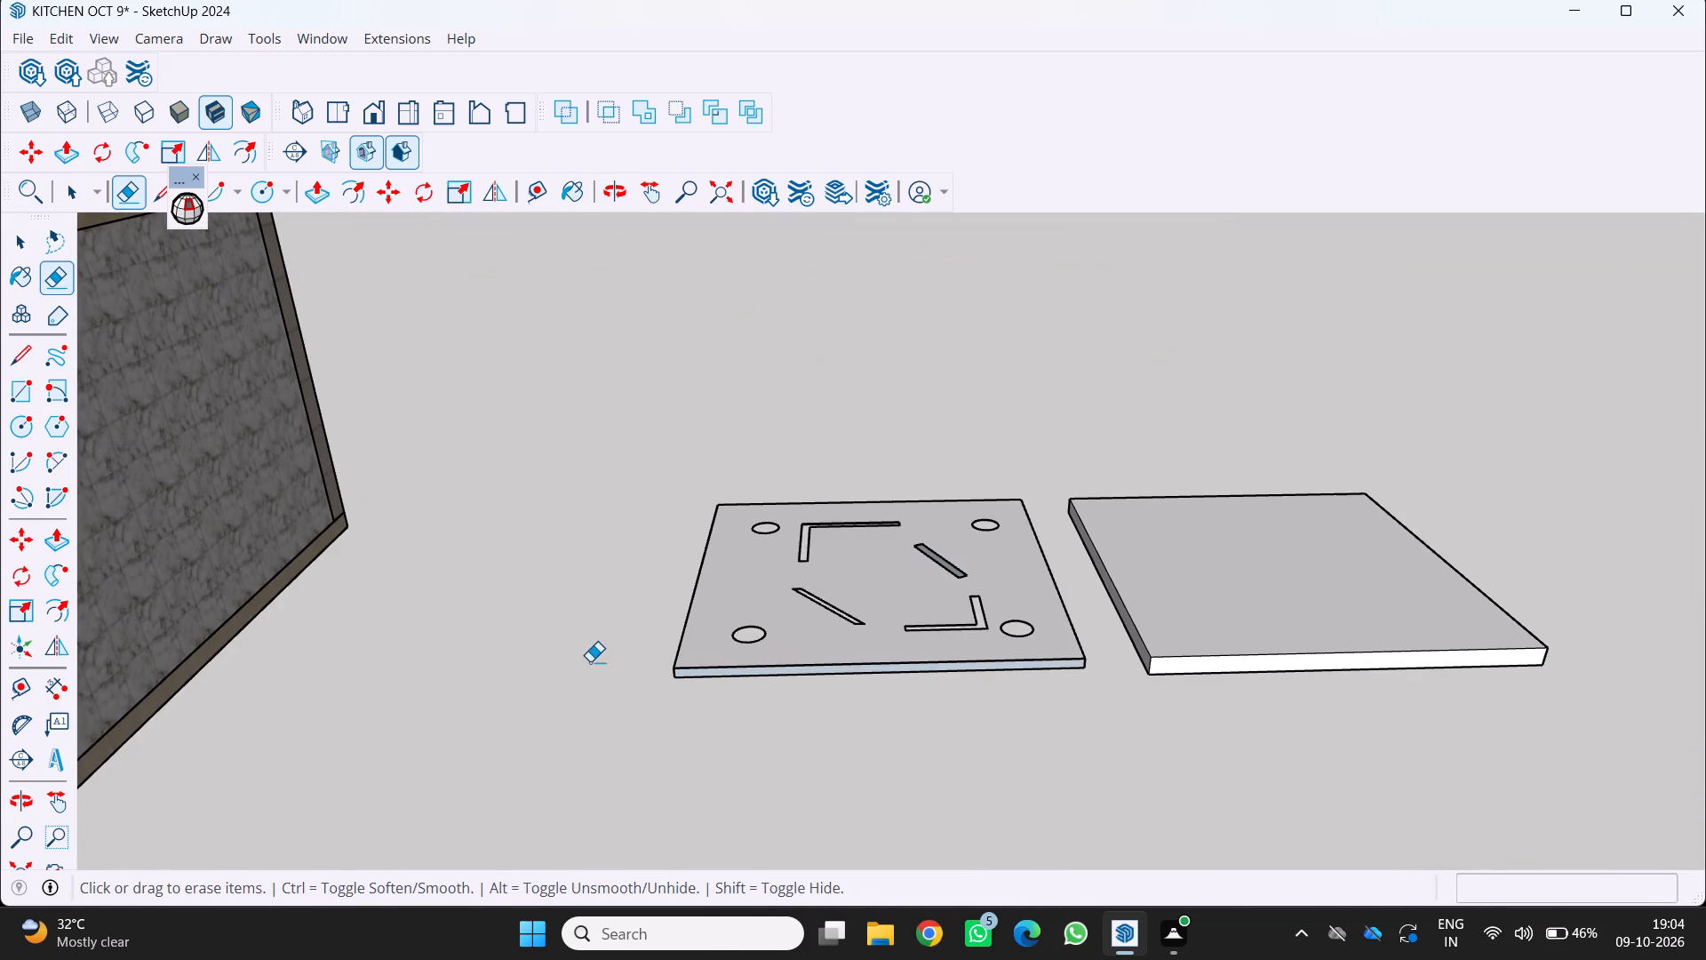
Select the entire first slab with all its connected faces and edges.
key(space)
key(space)
key(space)
key(space)
key(space)
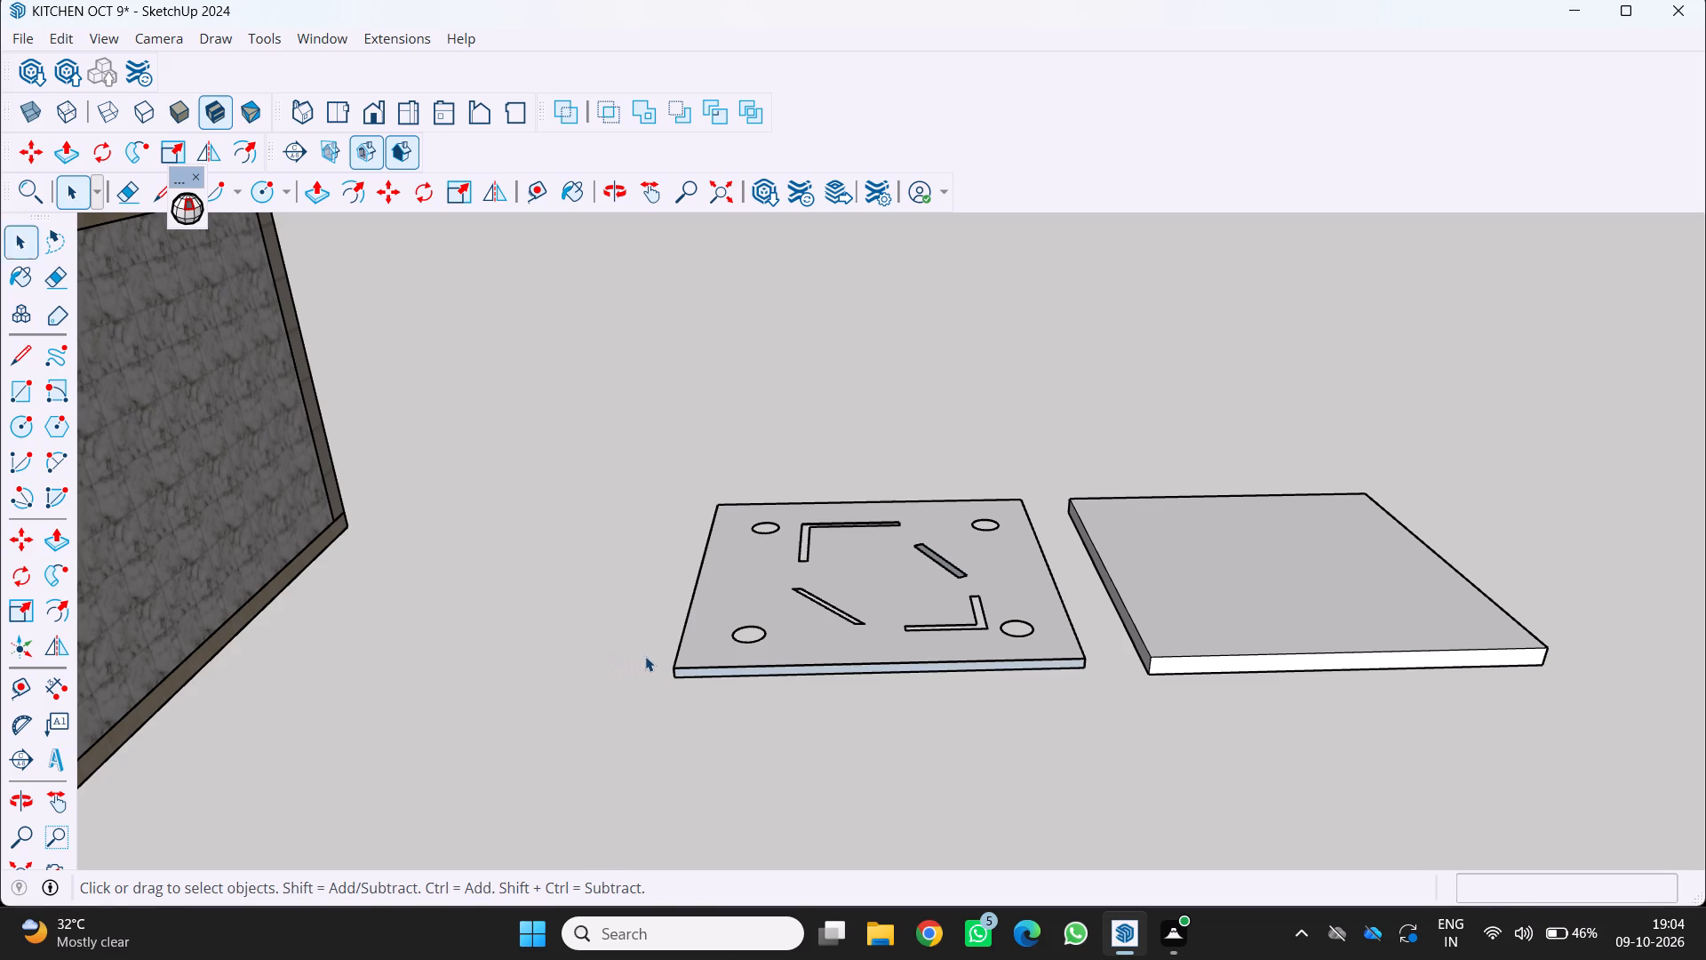
key(space)
middle_drag(1029, 666, 983, 628)
scroll(993, 636, up, 1)
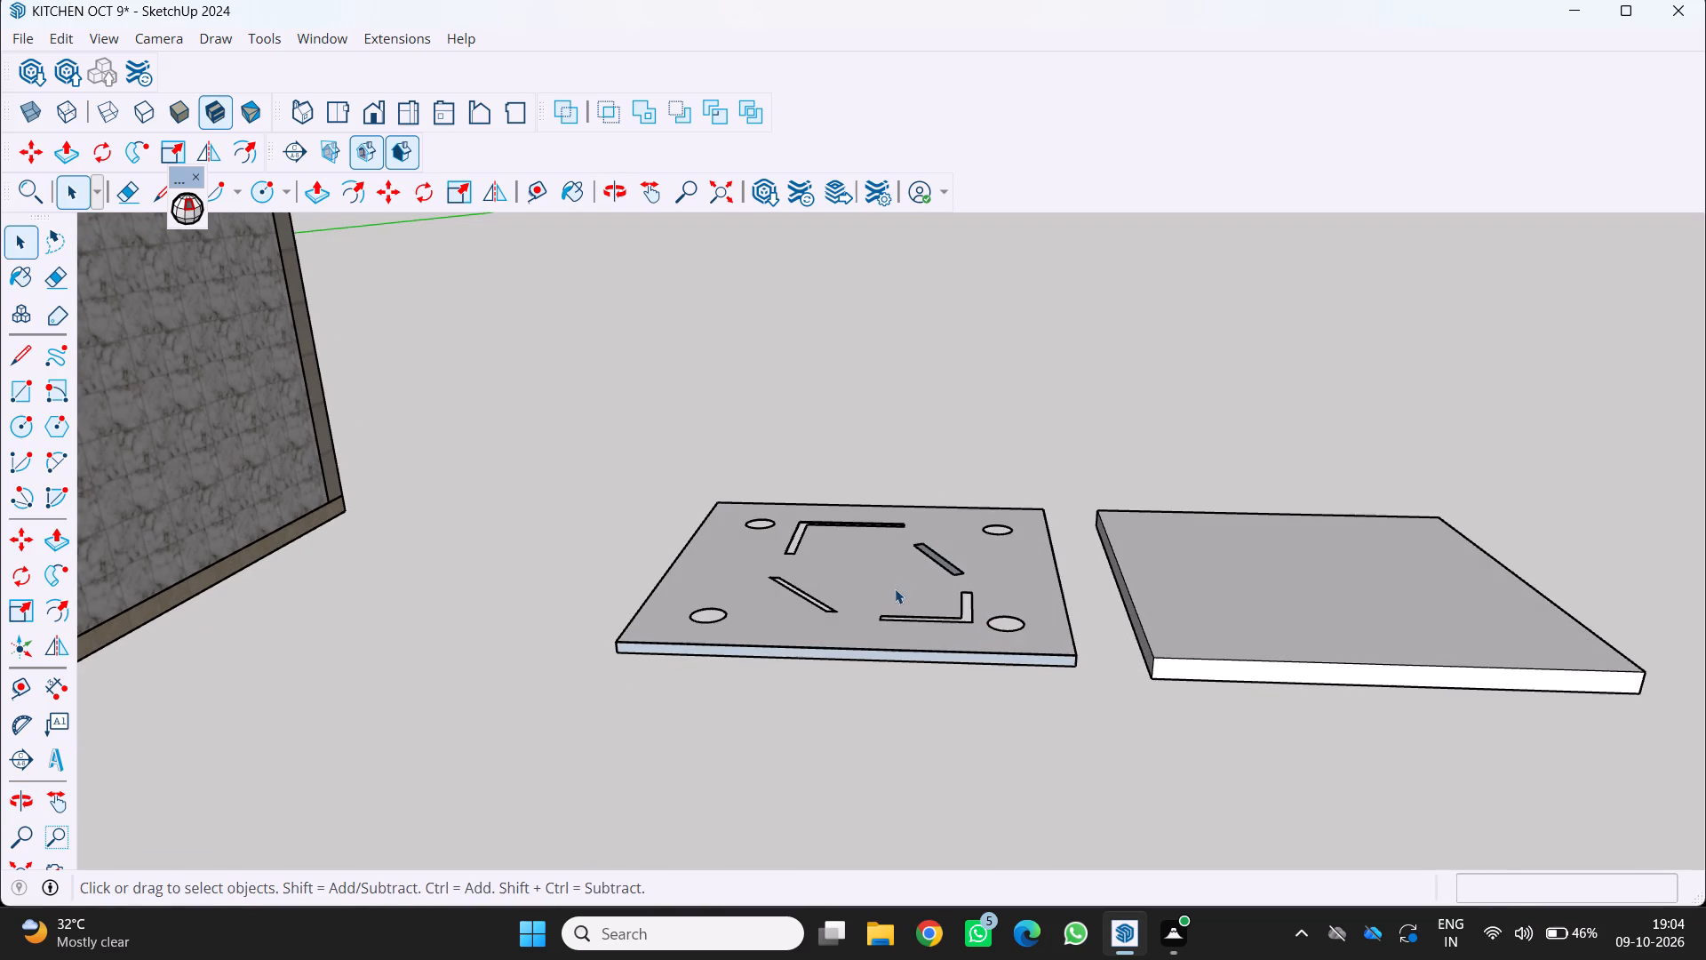
key(space)
key(space)
triple_click(917, 592)
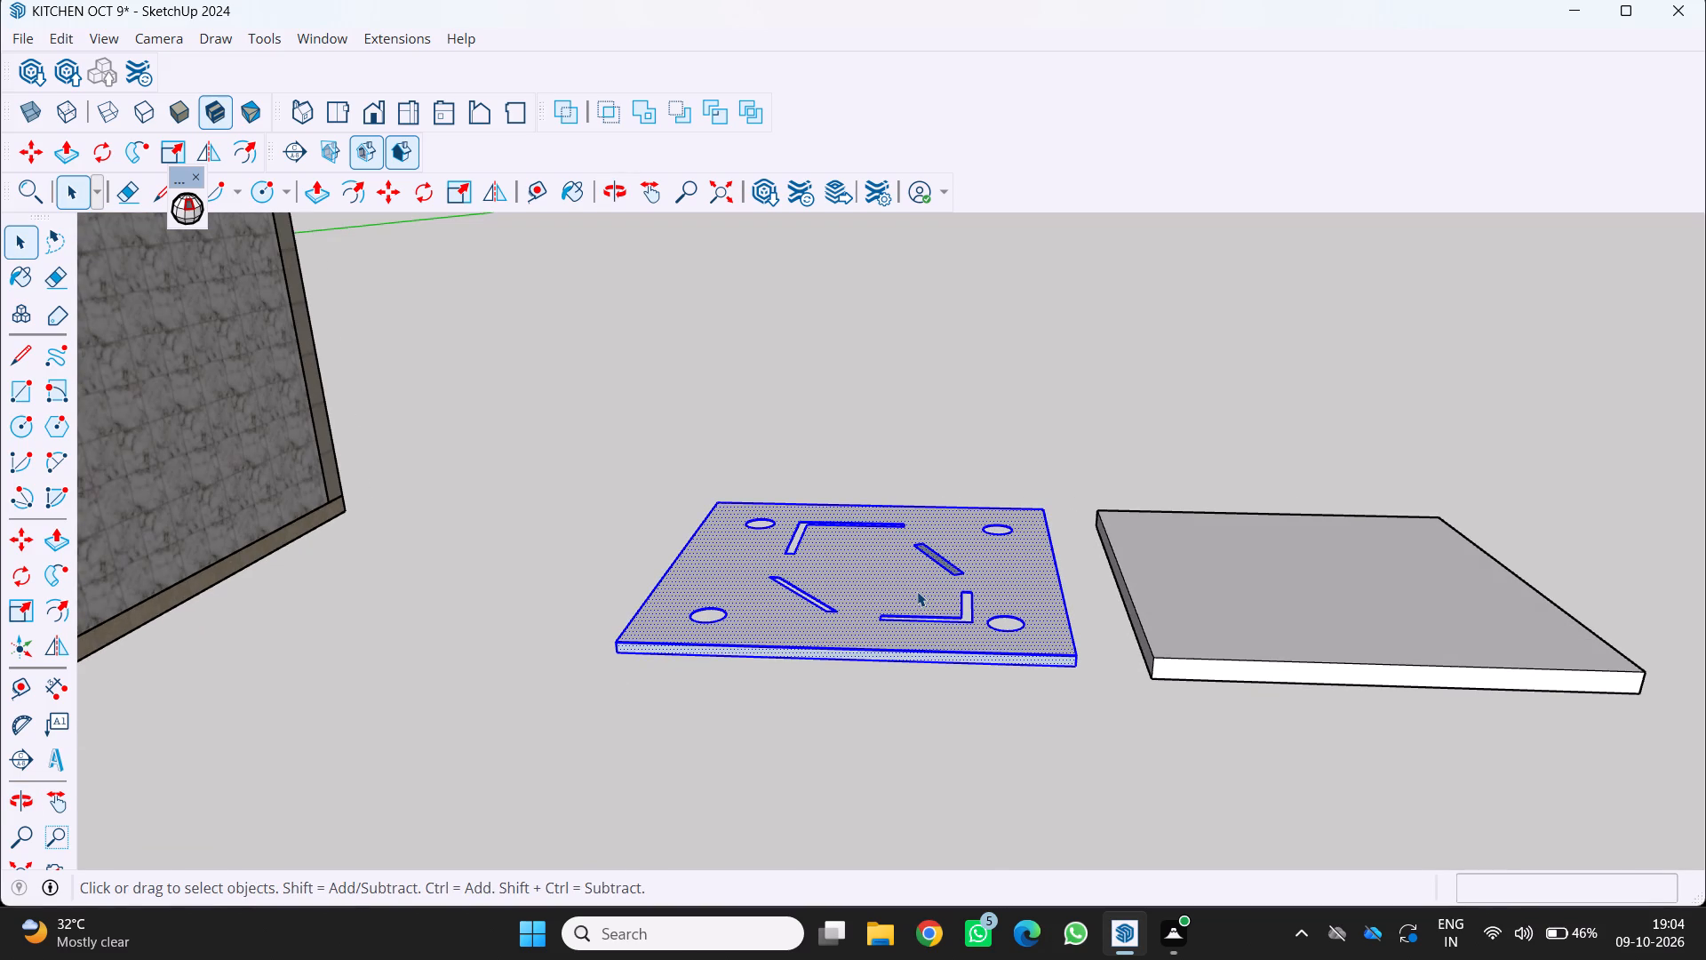
Inspect the first slab beside the second slab and the kitchen model from above, at ground level and from below.
middle_drag(973, 645, 1012, 733)
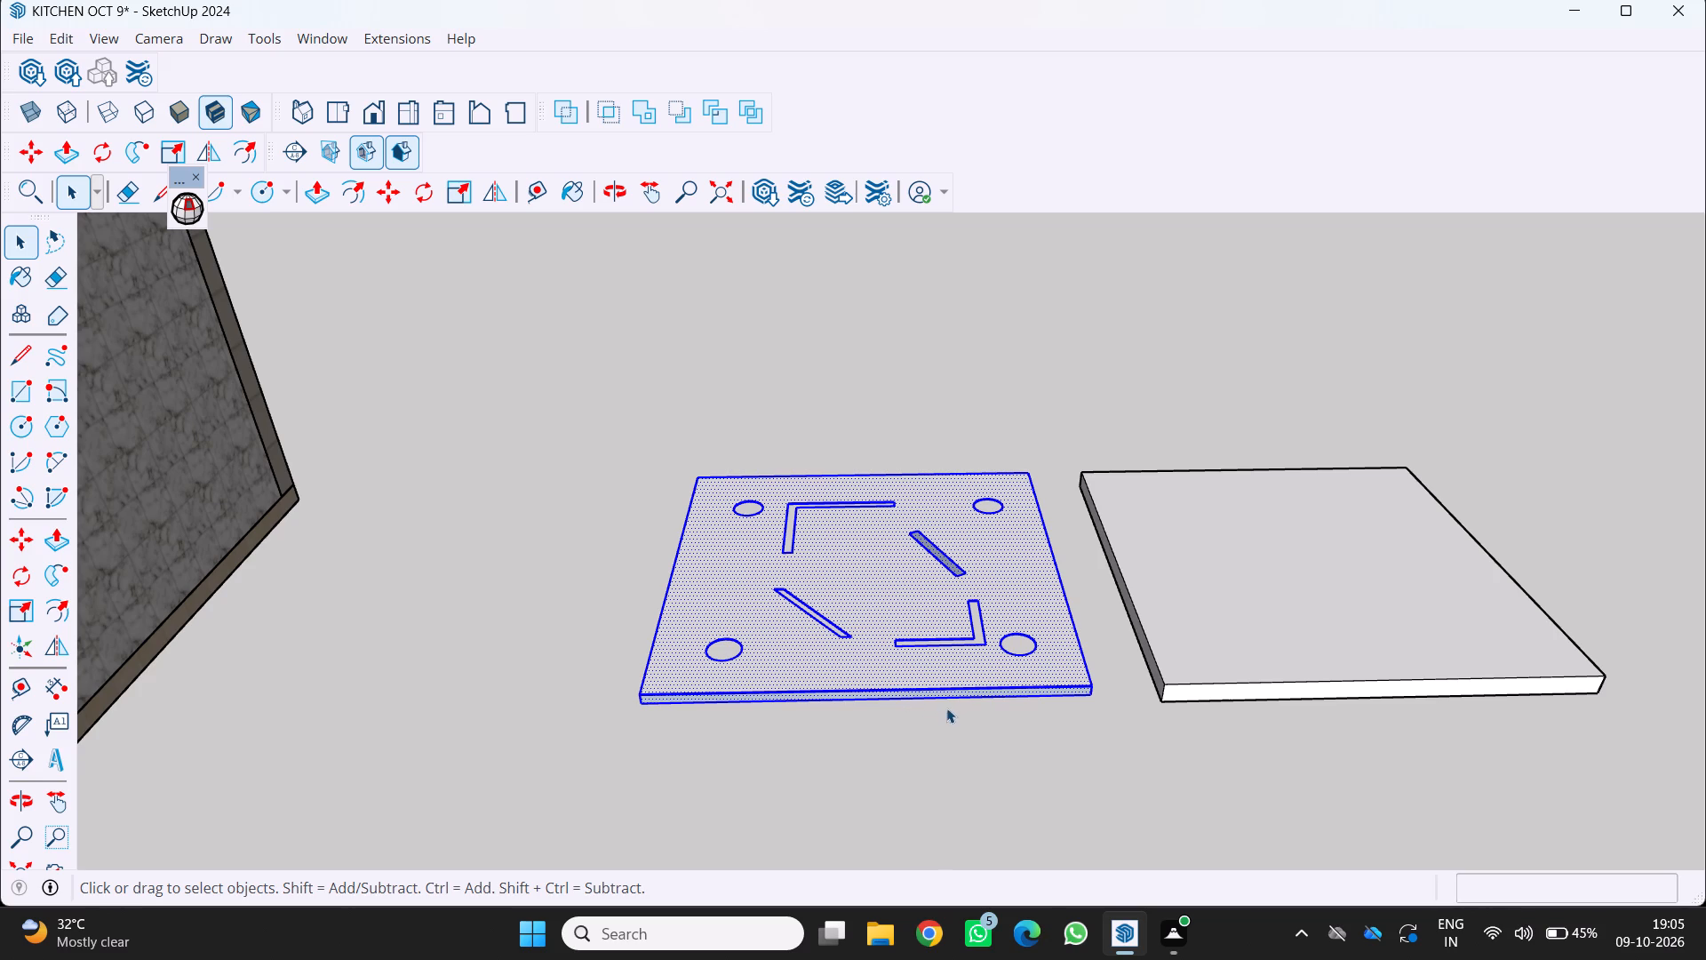
scroll(977, 732, down, 2)
middle_drag(988, 736, 1149, 749)
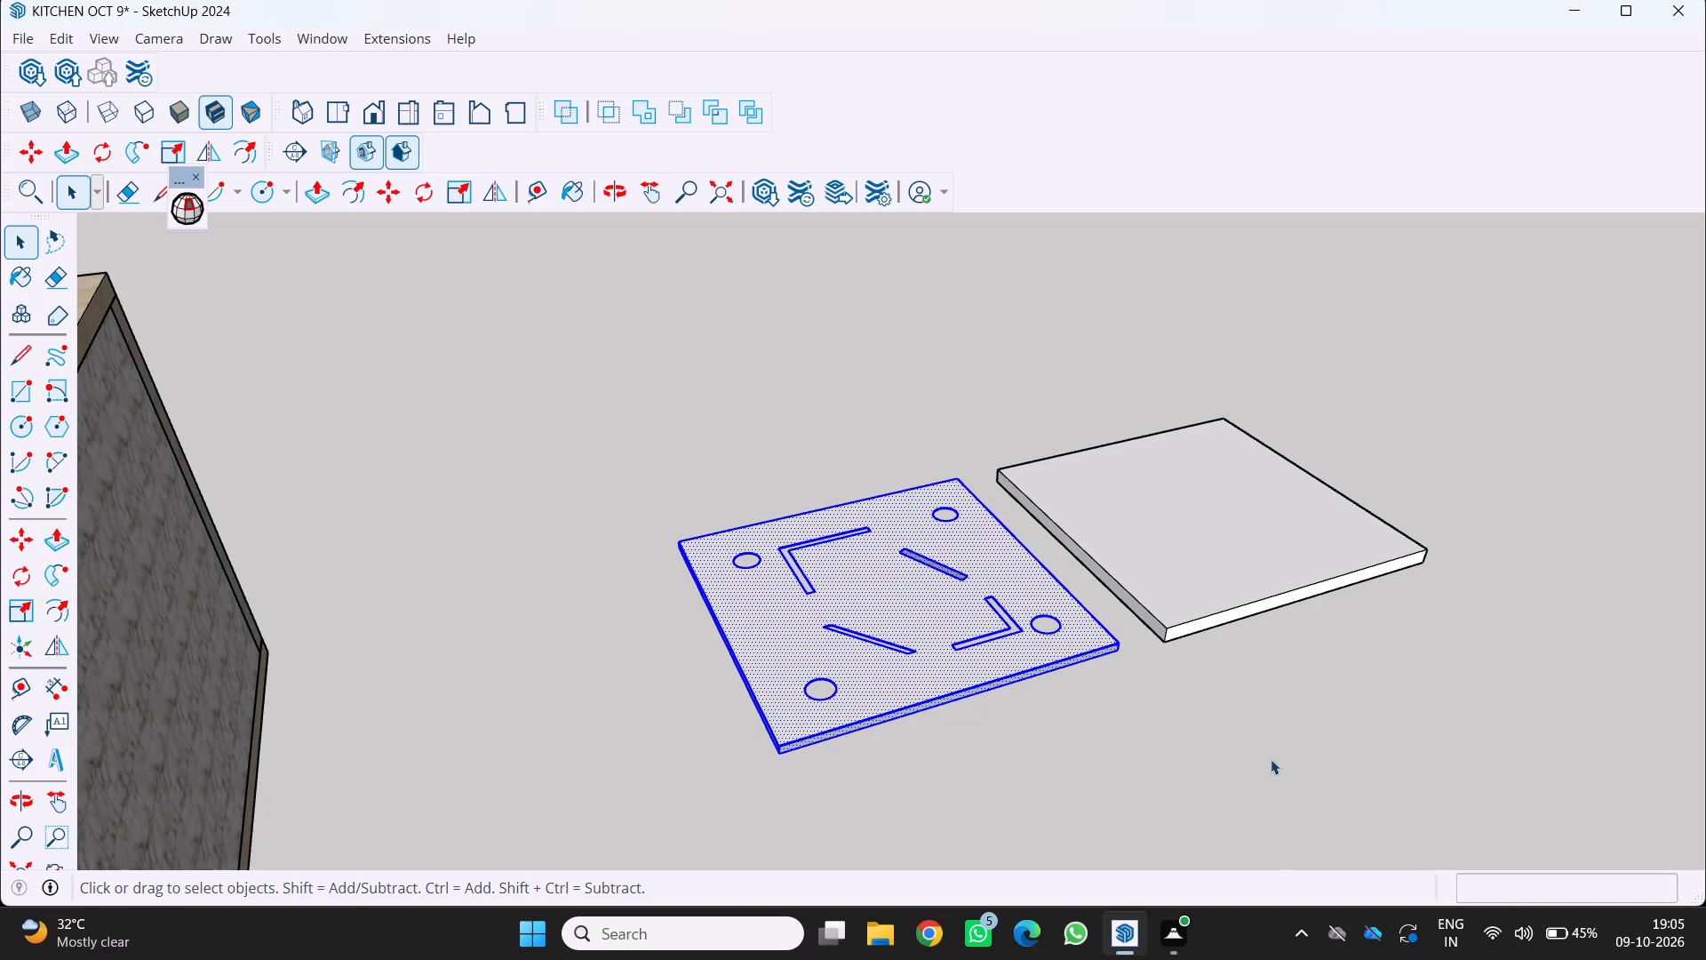
middle_drag(1271, 759, 1041, 679)
scroll(1025, 694, up, 1)
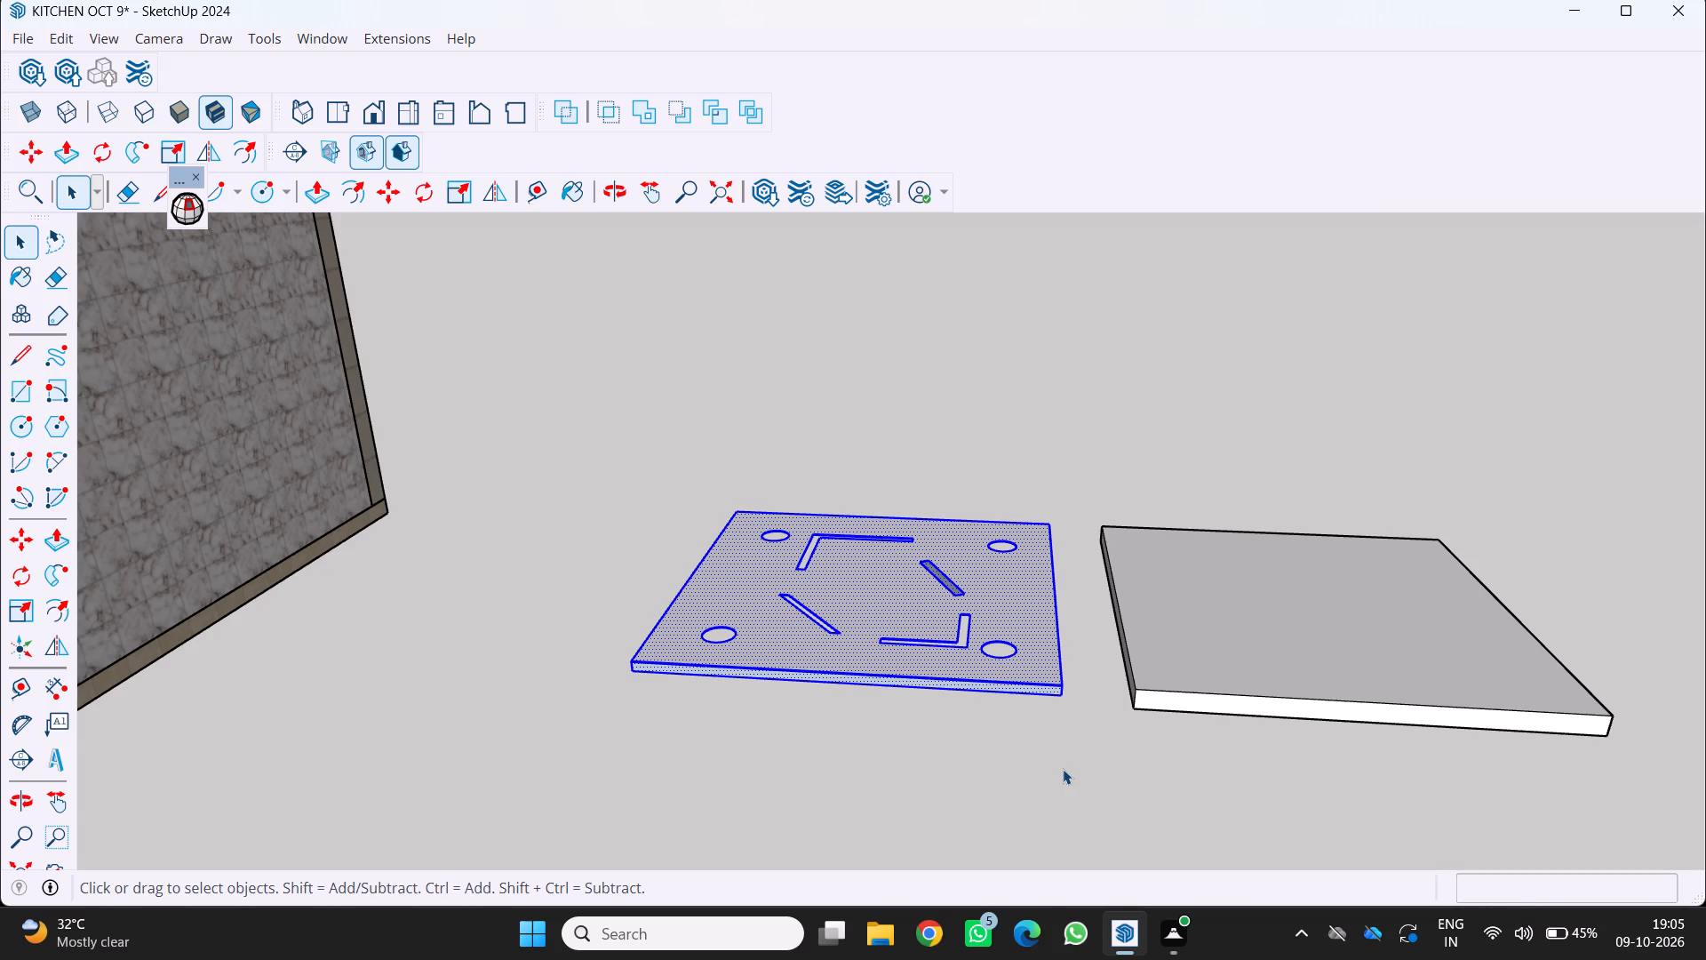
scroll(1061, 655, down, 2)
middle_drag(1061, 657, 1068, 678)
middle_drag(1065, 711, 1051, 740)
scroll(1039, 734, up, 2)
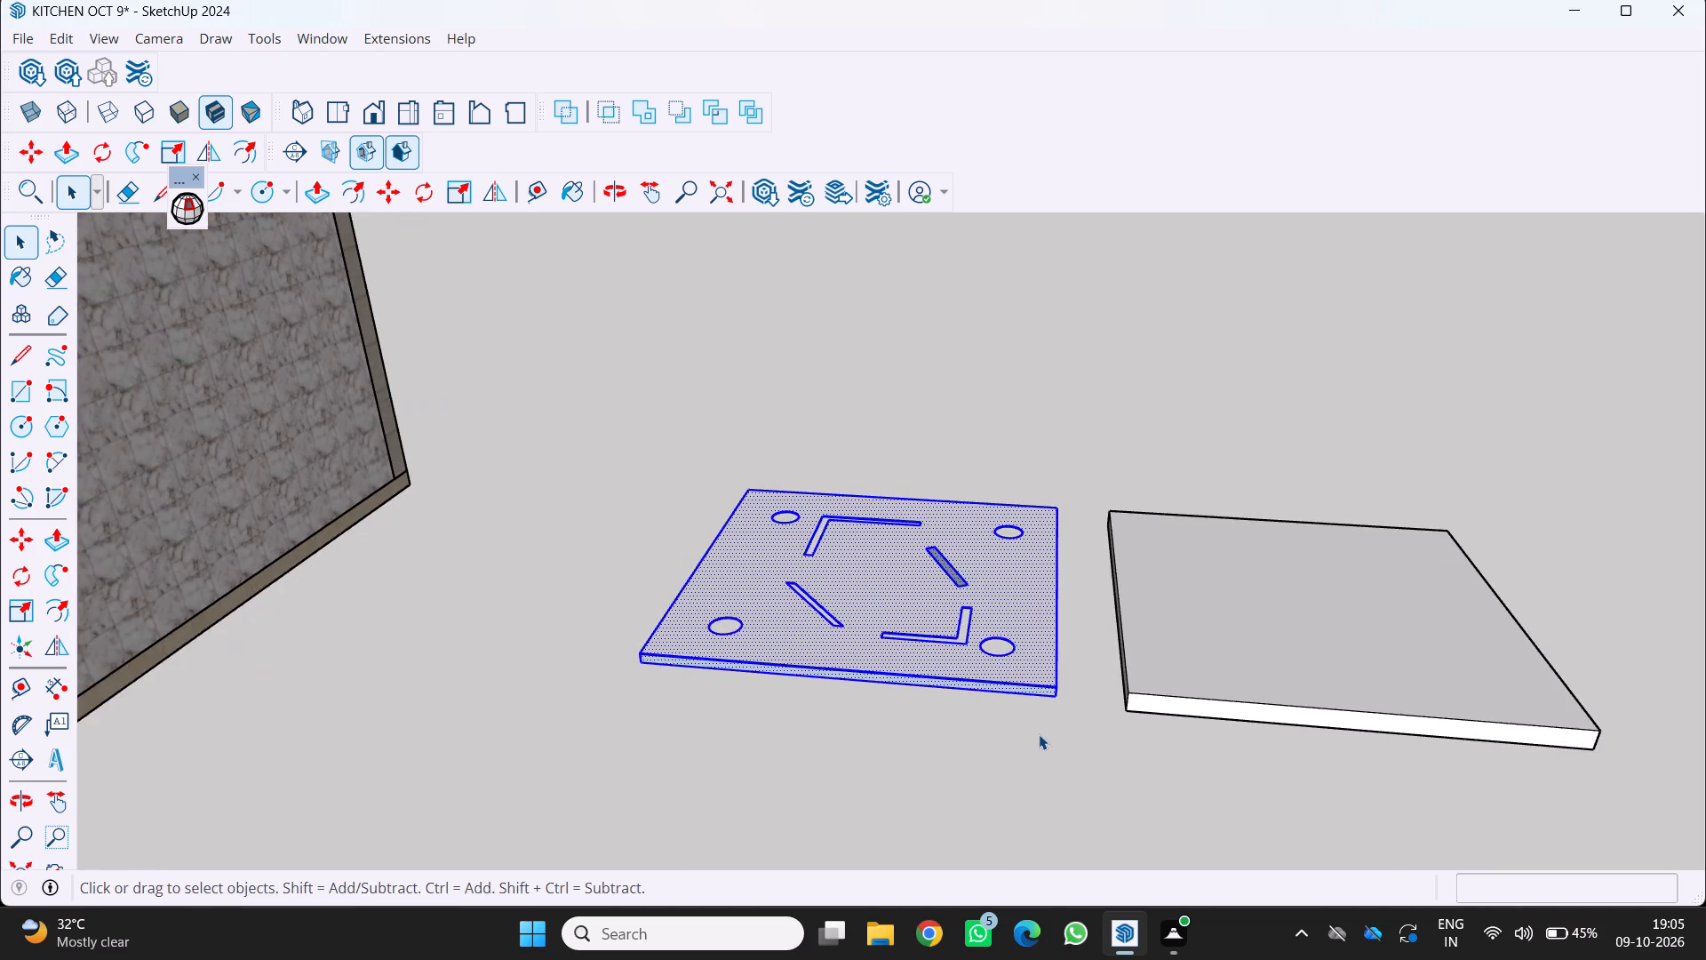
scroll(969, 715, up, 1)
middle_drag(969, 715, 1002, 580)
scroll(1035, 612, up, 2)
middle_drag(1080, 620, 1086, 679)
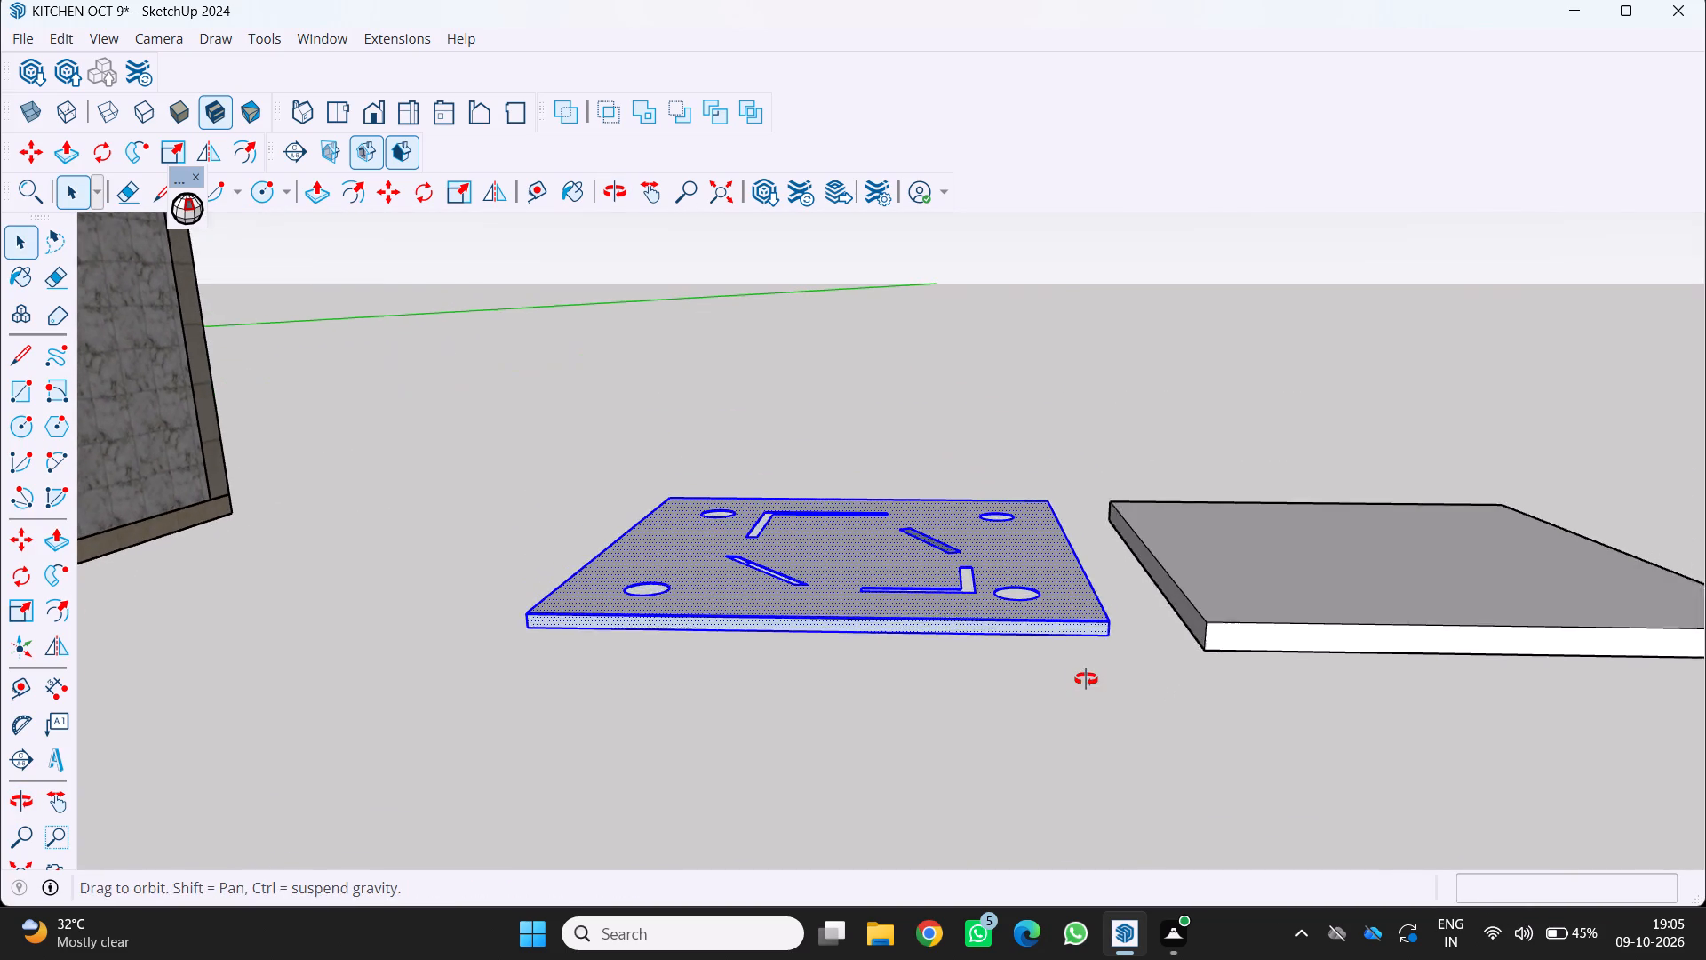
middle_drag(1086, 679, 1084, 679)
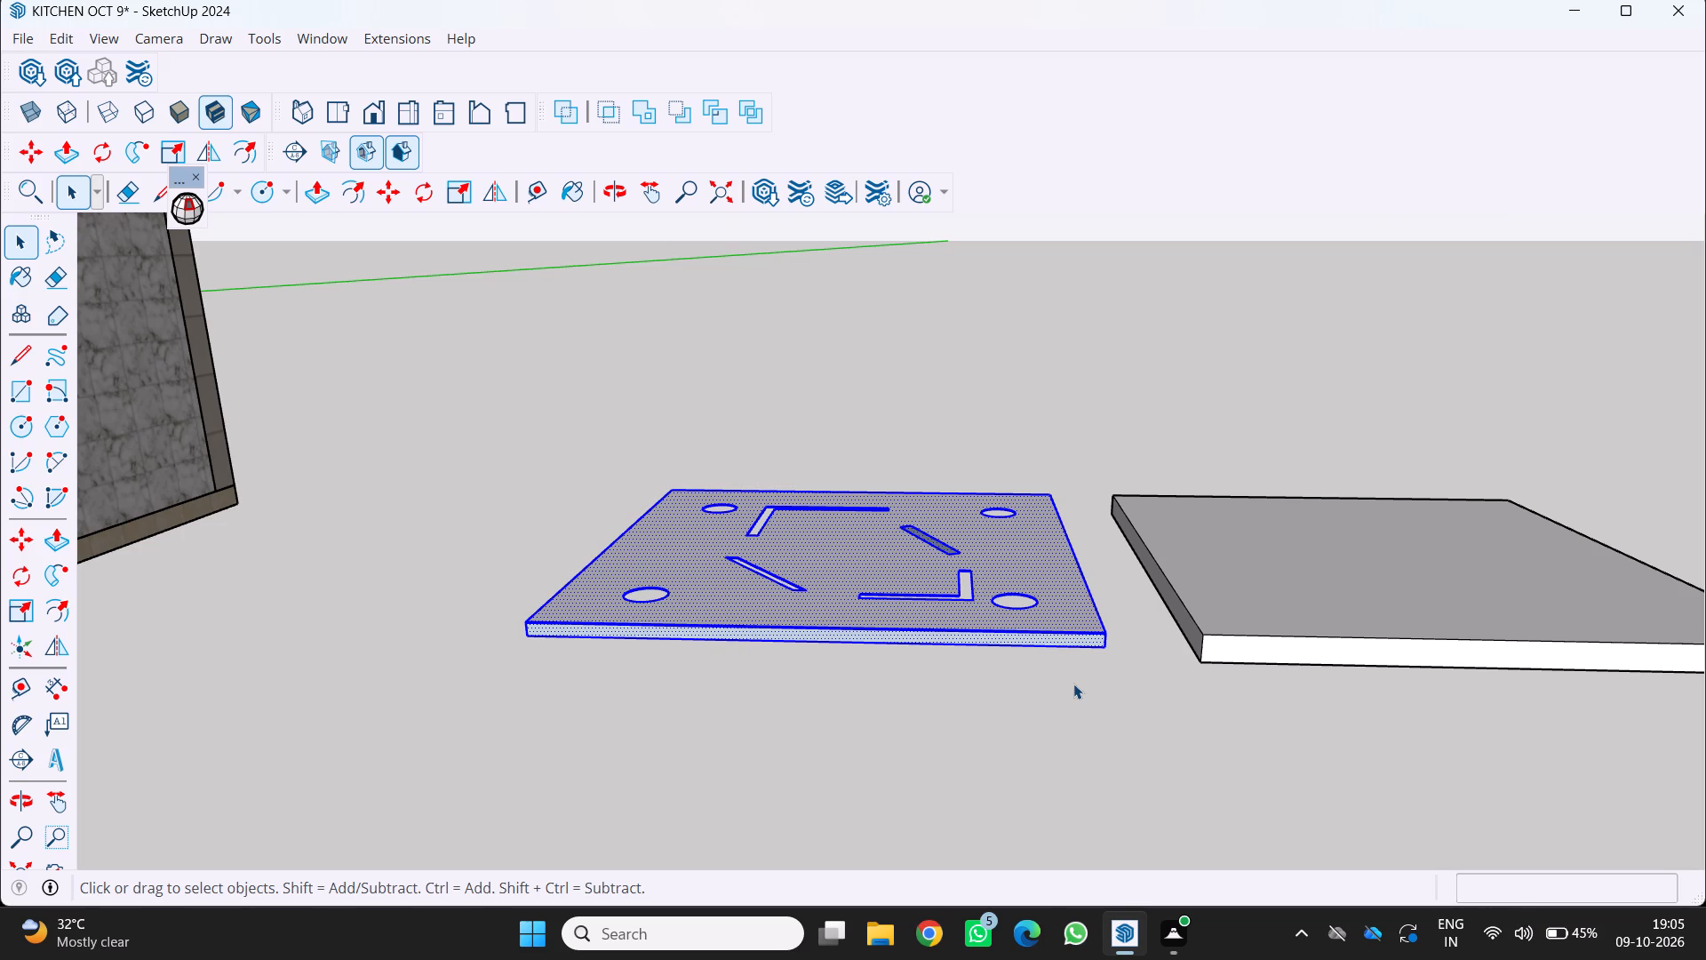
scroll(1101, 676, down, 1)
middle_drag(1100, 676, 1114, 716)
scroll(1111, 716, down, 6)
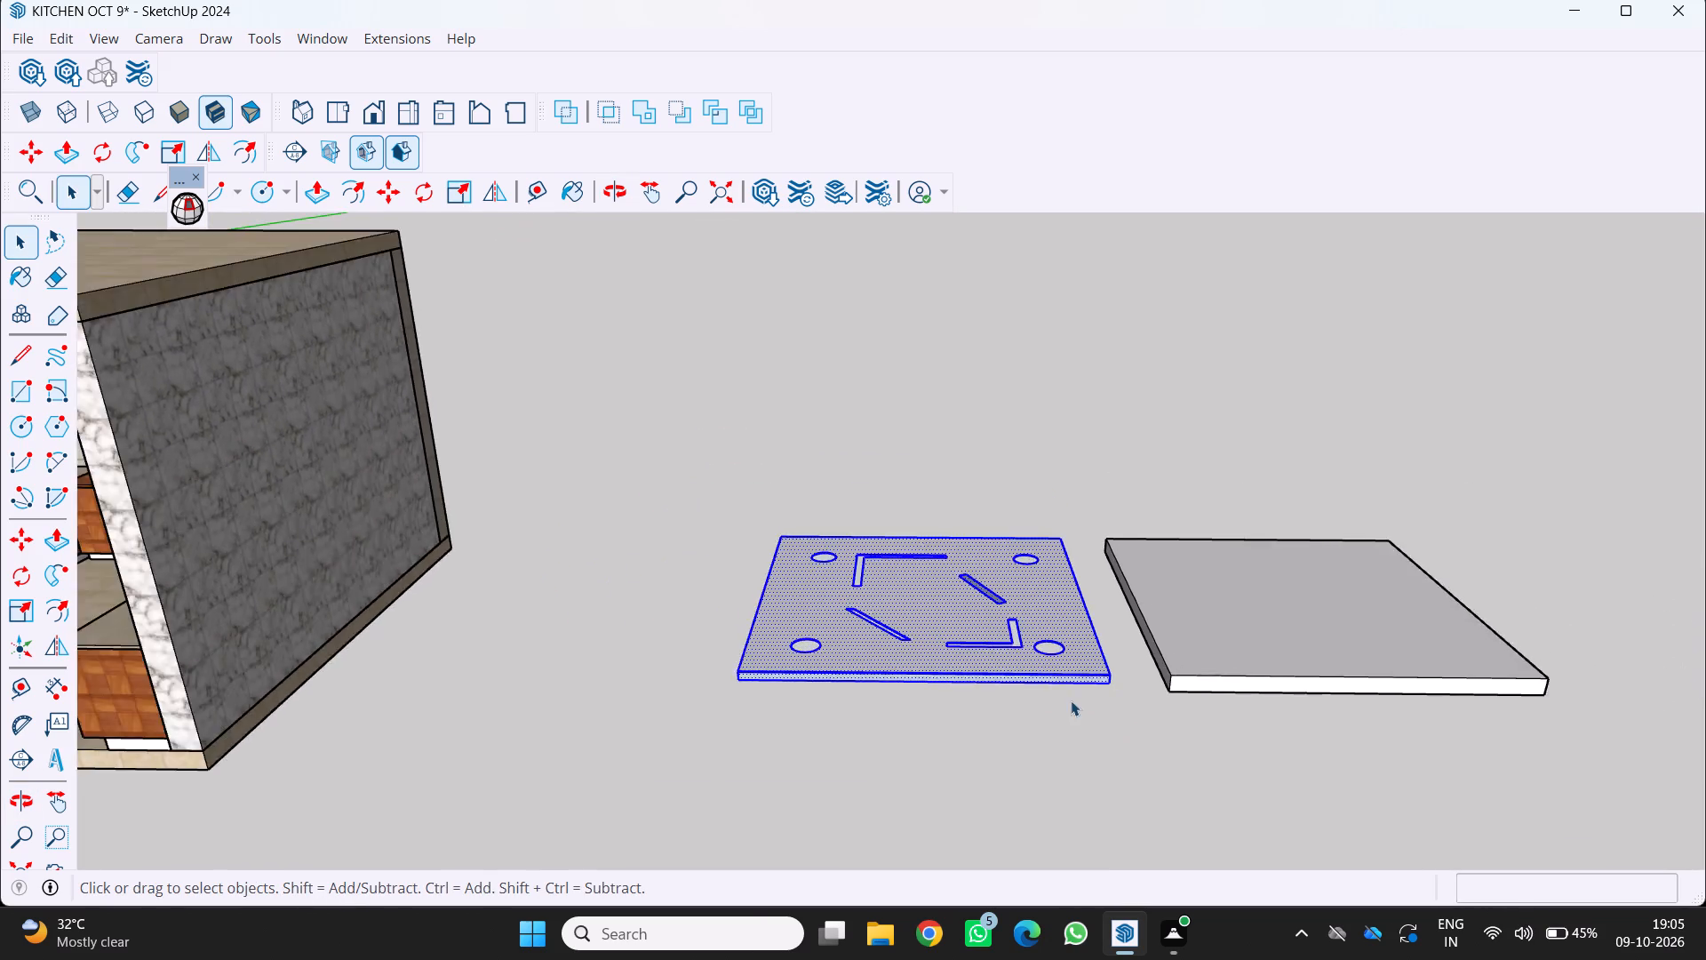
scroll(1071, 700, down, 2)
middle_drag(1025, 696, 1053, 609)
scroll(745, 730, down, 3)
middle_drag(732, 731, 969, 615)
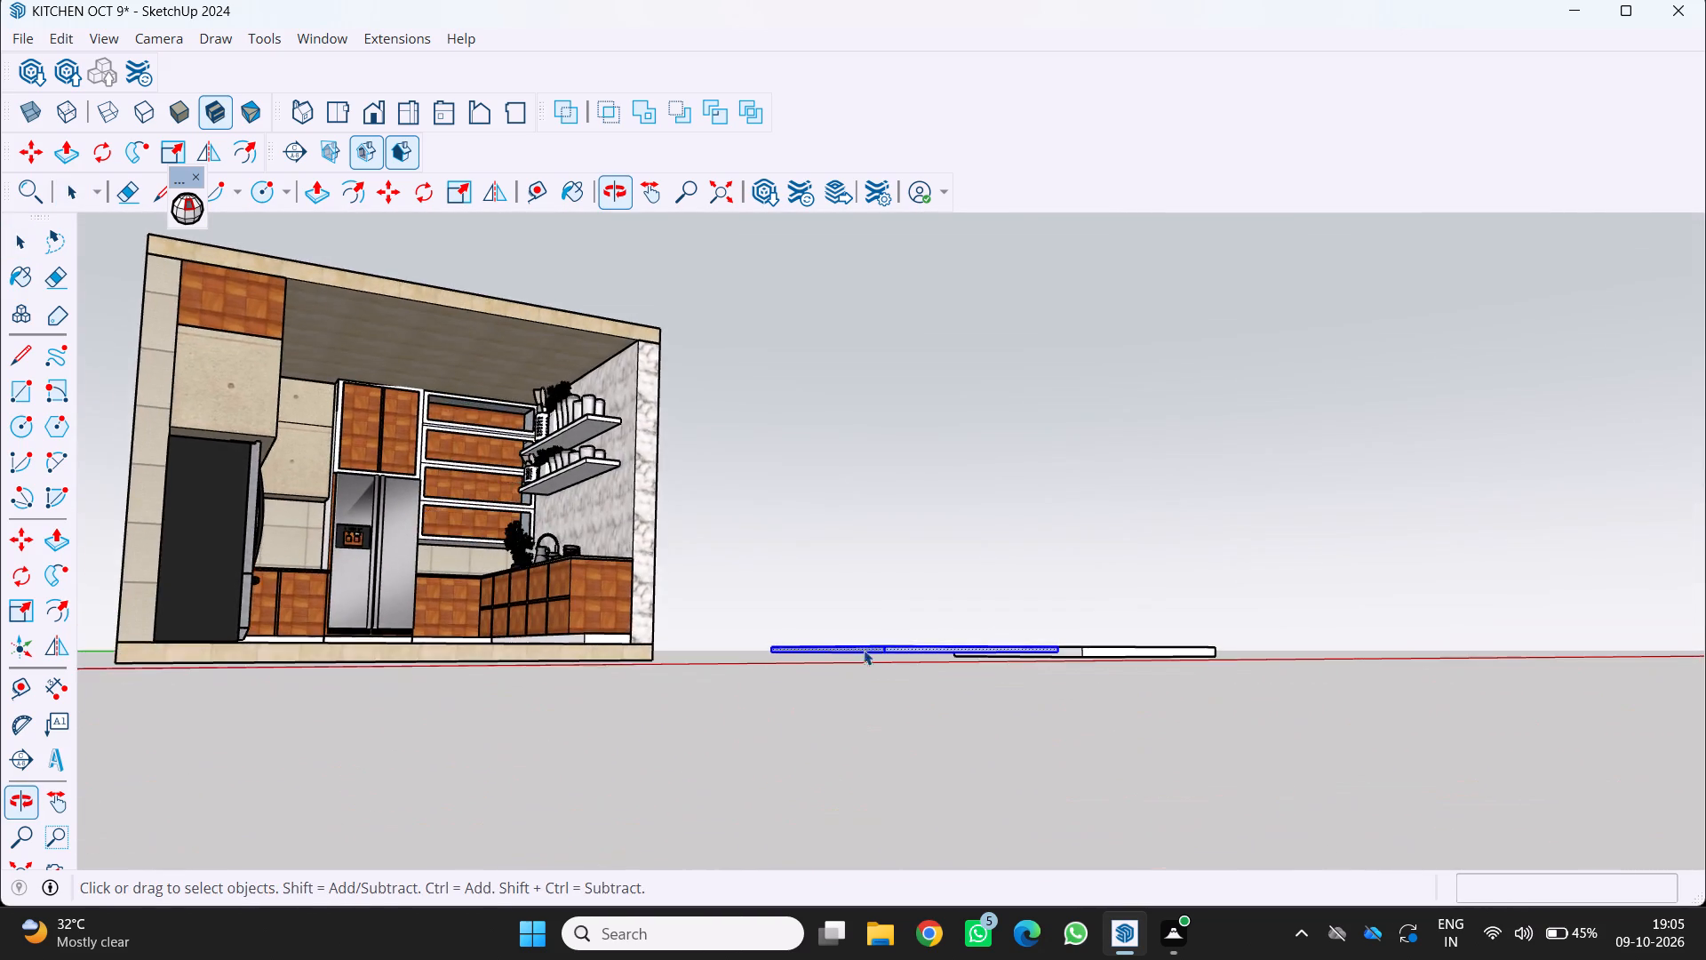
scroll(768, 662, up, 3)
middle_drag(745, 667, 557, 787)
scroll(577, 741, down, 4)
middle_drag(580, 741, 585, 738)
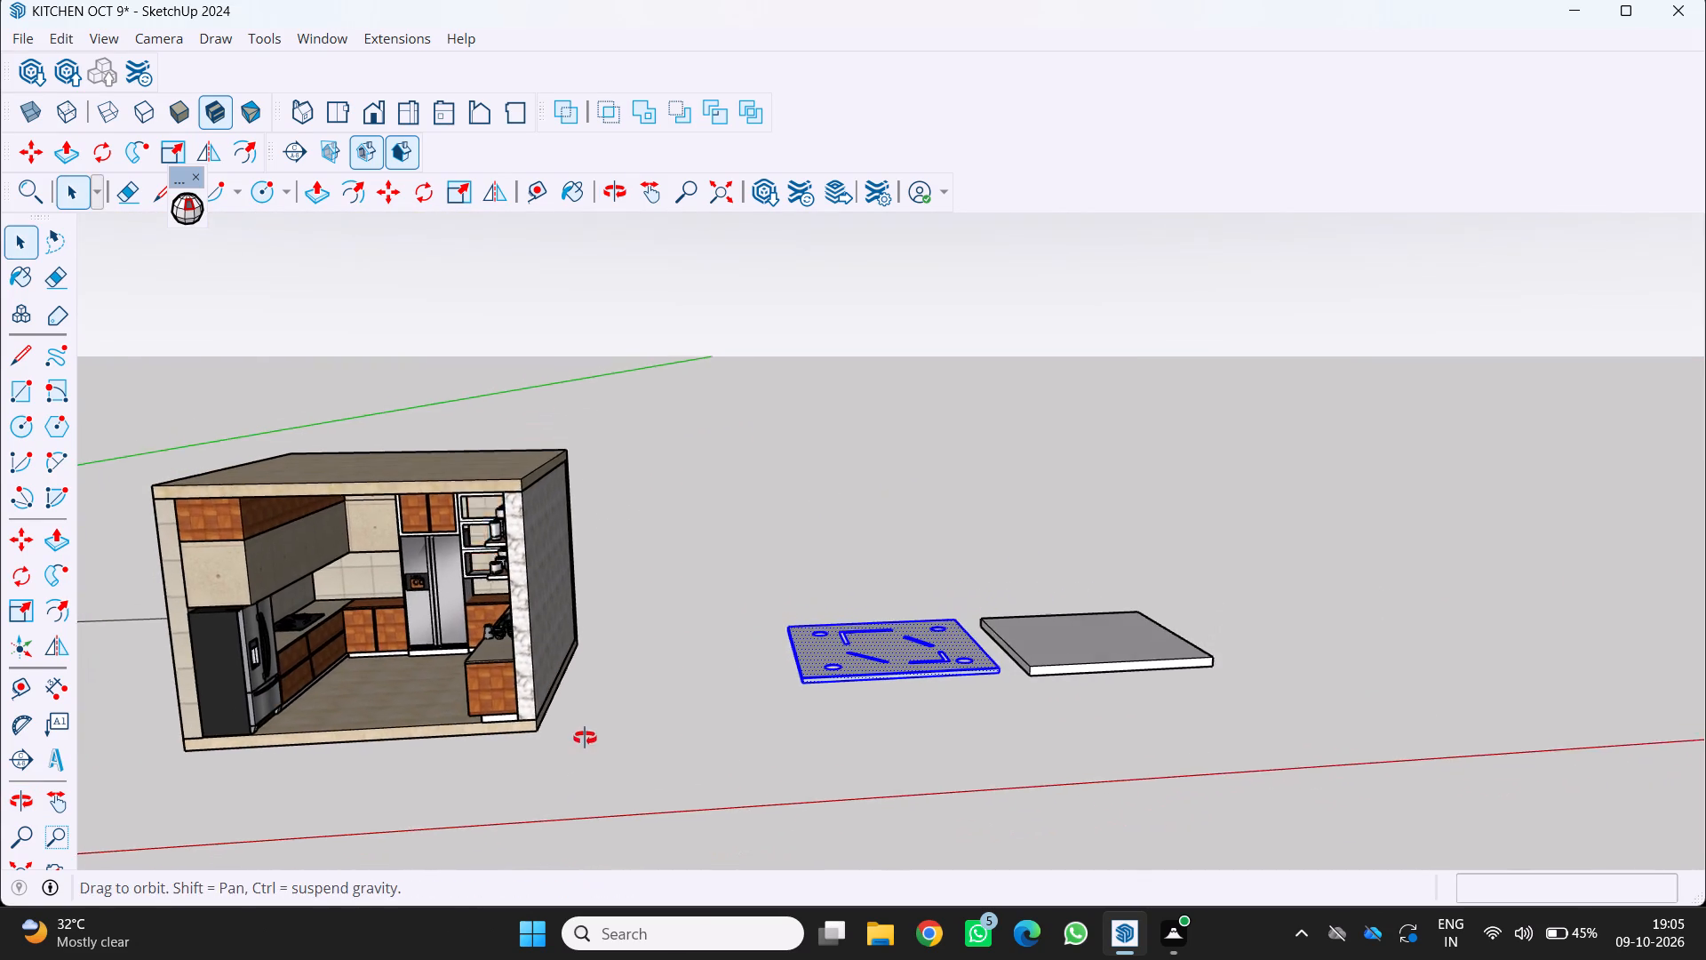
middle_drag(585, 738, 542, 724)
scroll(368, 744, down, 1)
middle_drag(367, 742, 509, 695)
scroll(518, 692, down, 4)
middle_drag(431, 736, 360, 714)
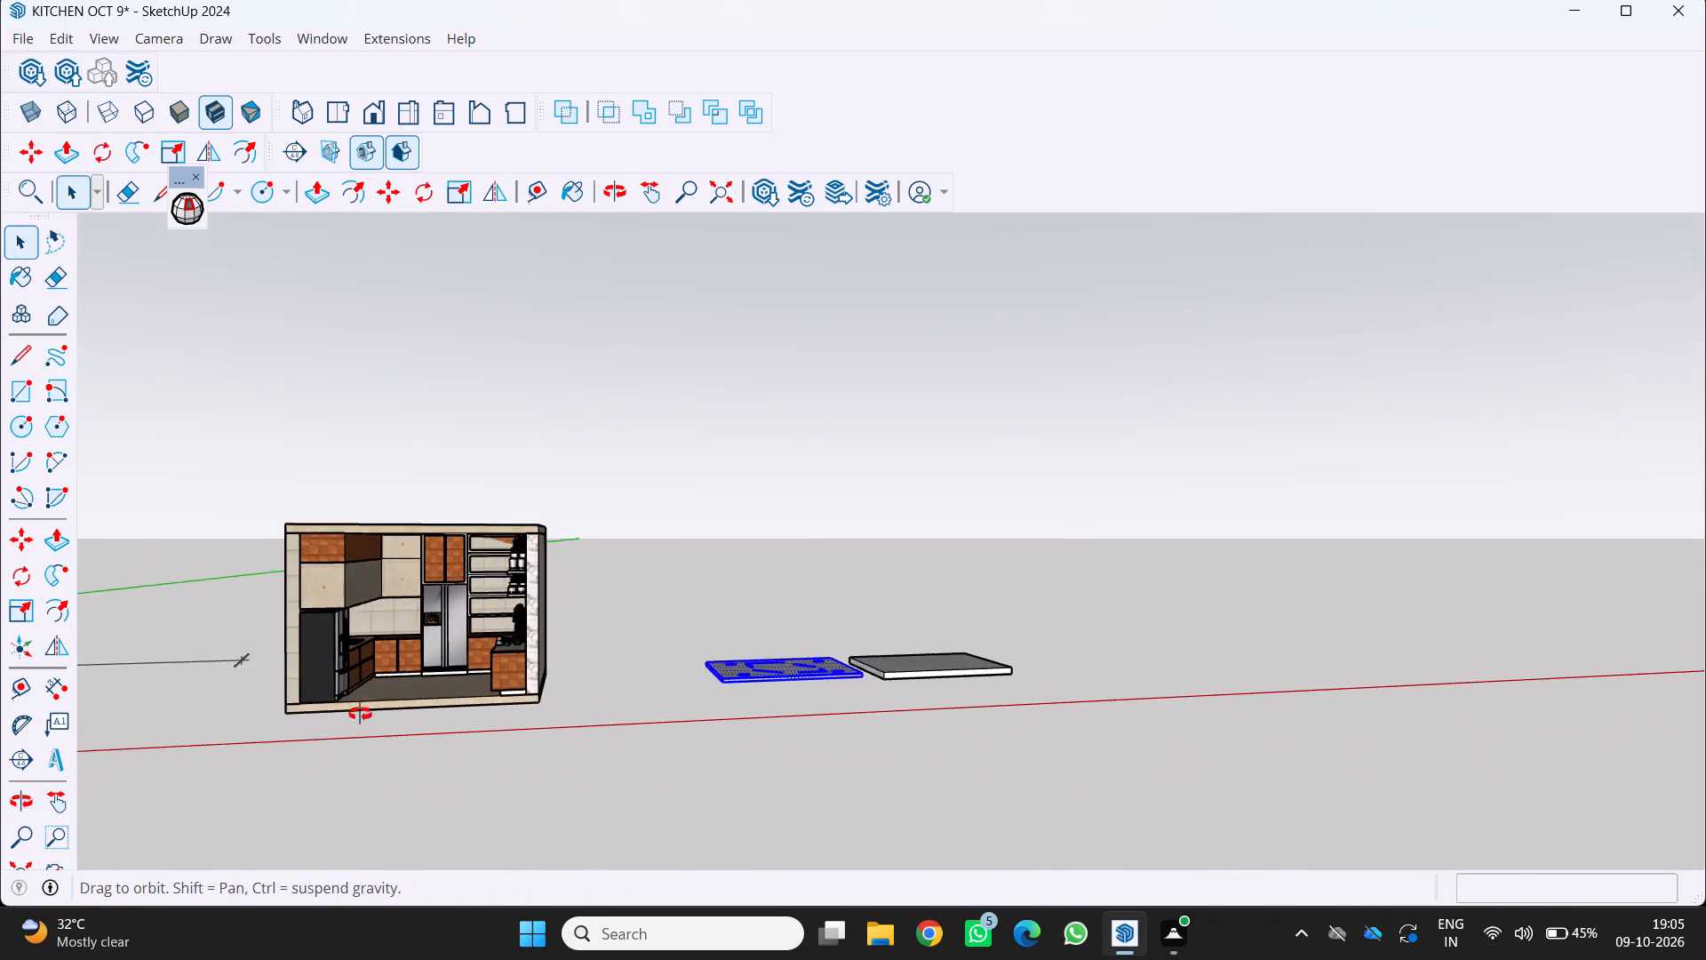
middle_drag(360, 714, 352, 710)
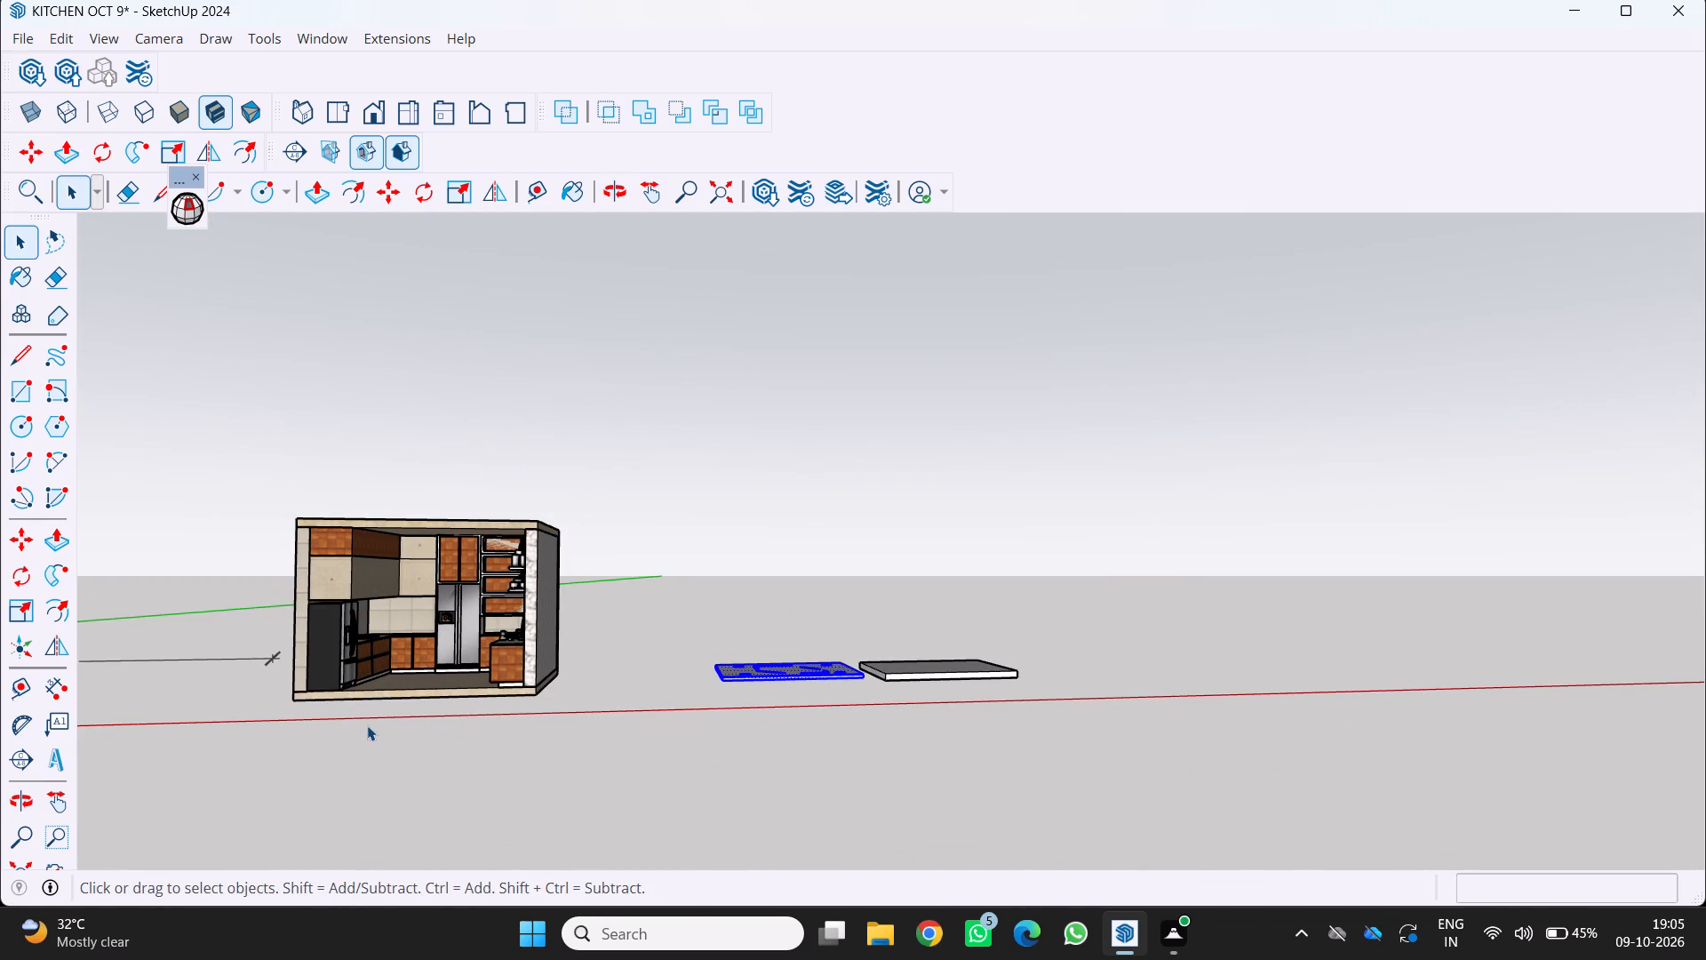
scroll(526, 666, up, 1)
middle_drag(511, 671, 721, 651)
scroll(721, 652, up, 1)
scroll(615, 657, up, 2)
middle_drag(595, 654, 326, 650)
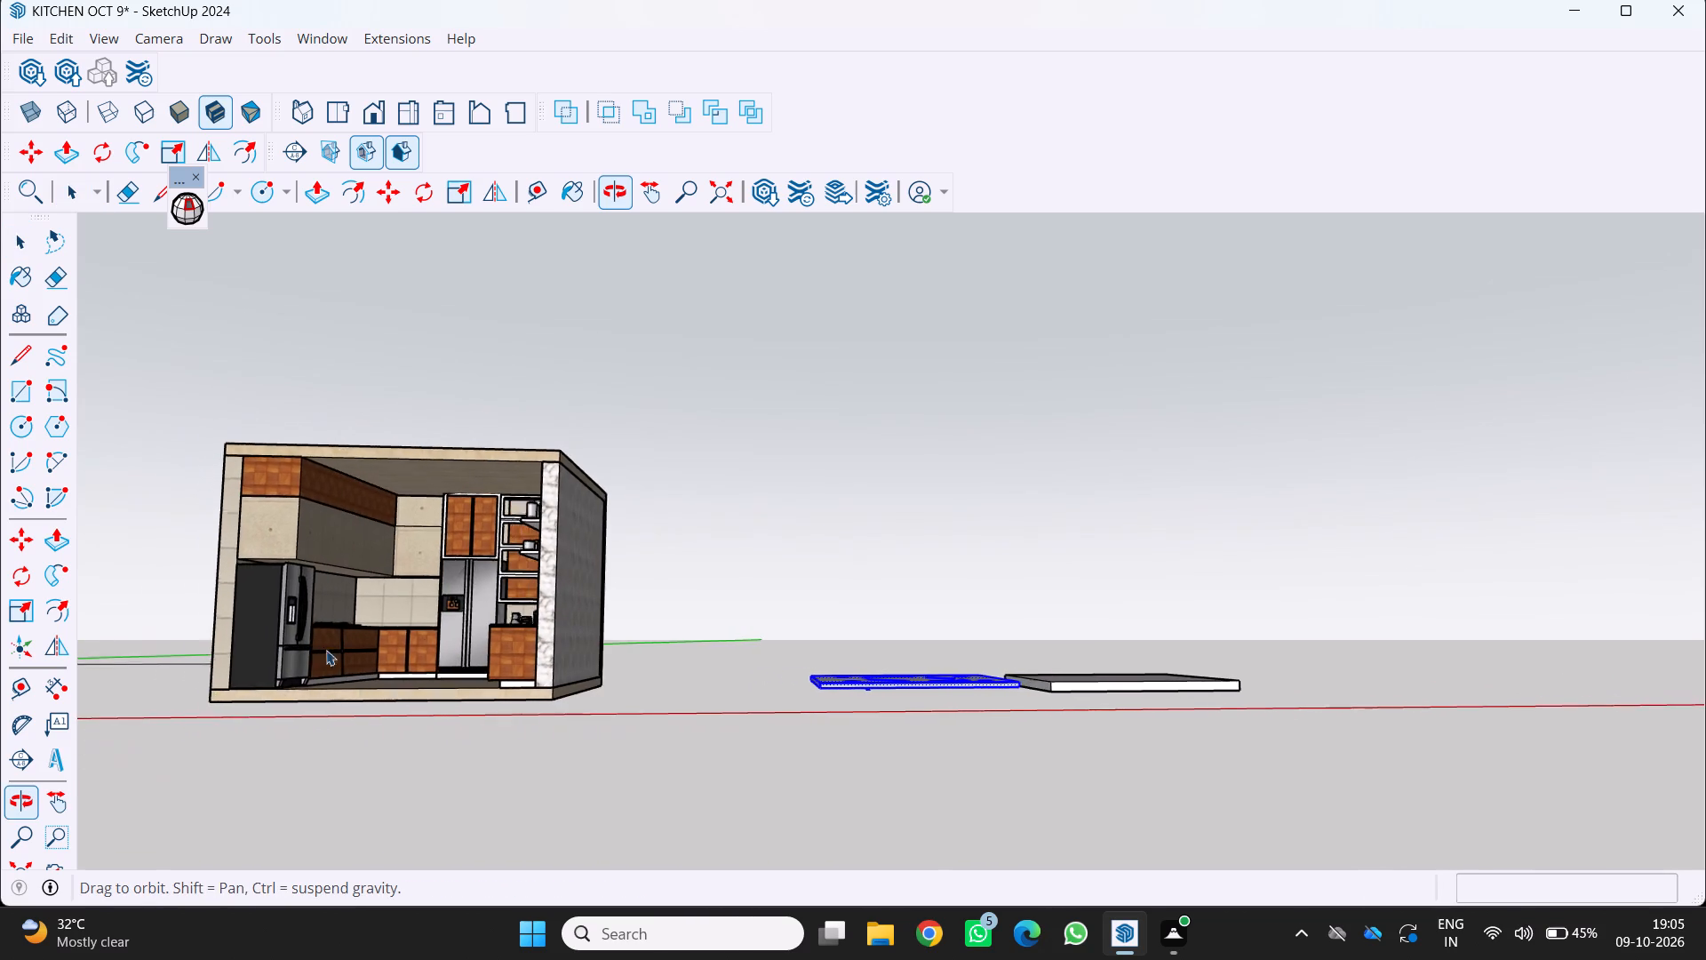
middle_drag(326, 650, 337, 650)
middle_drag(175, 617, 275, 660)
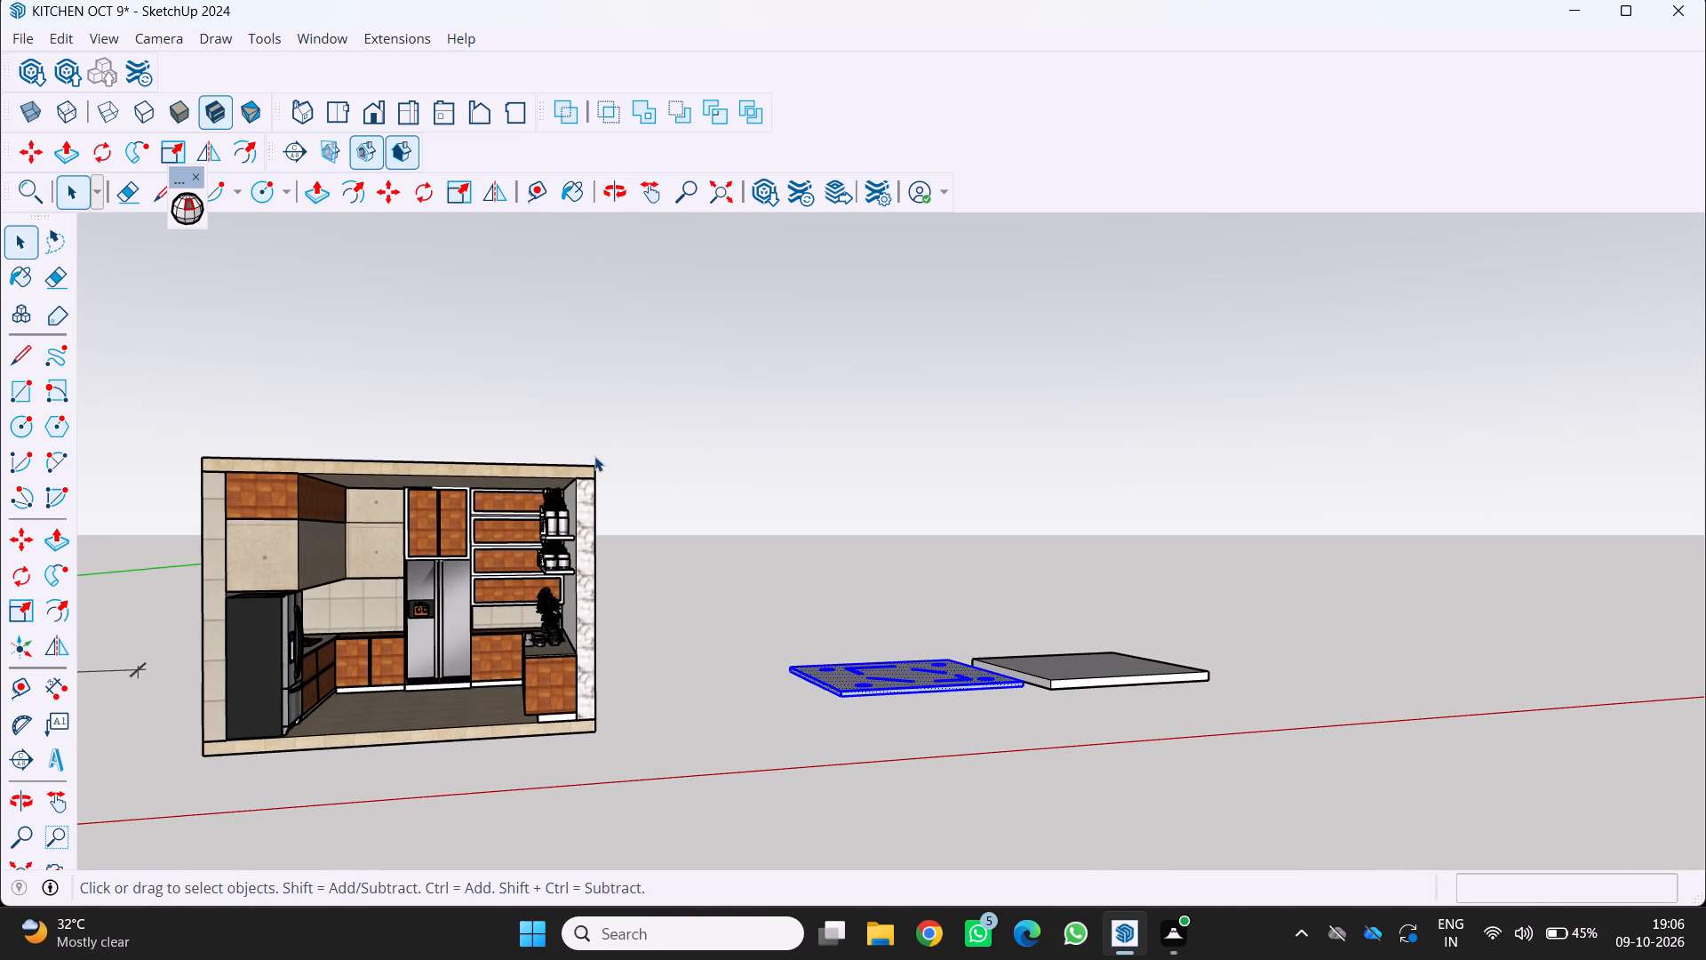
middle_drag(804, 783, 777, 566)
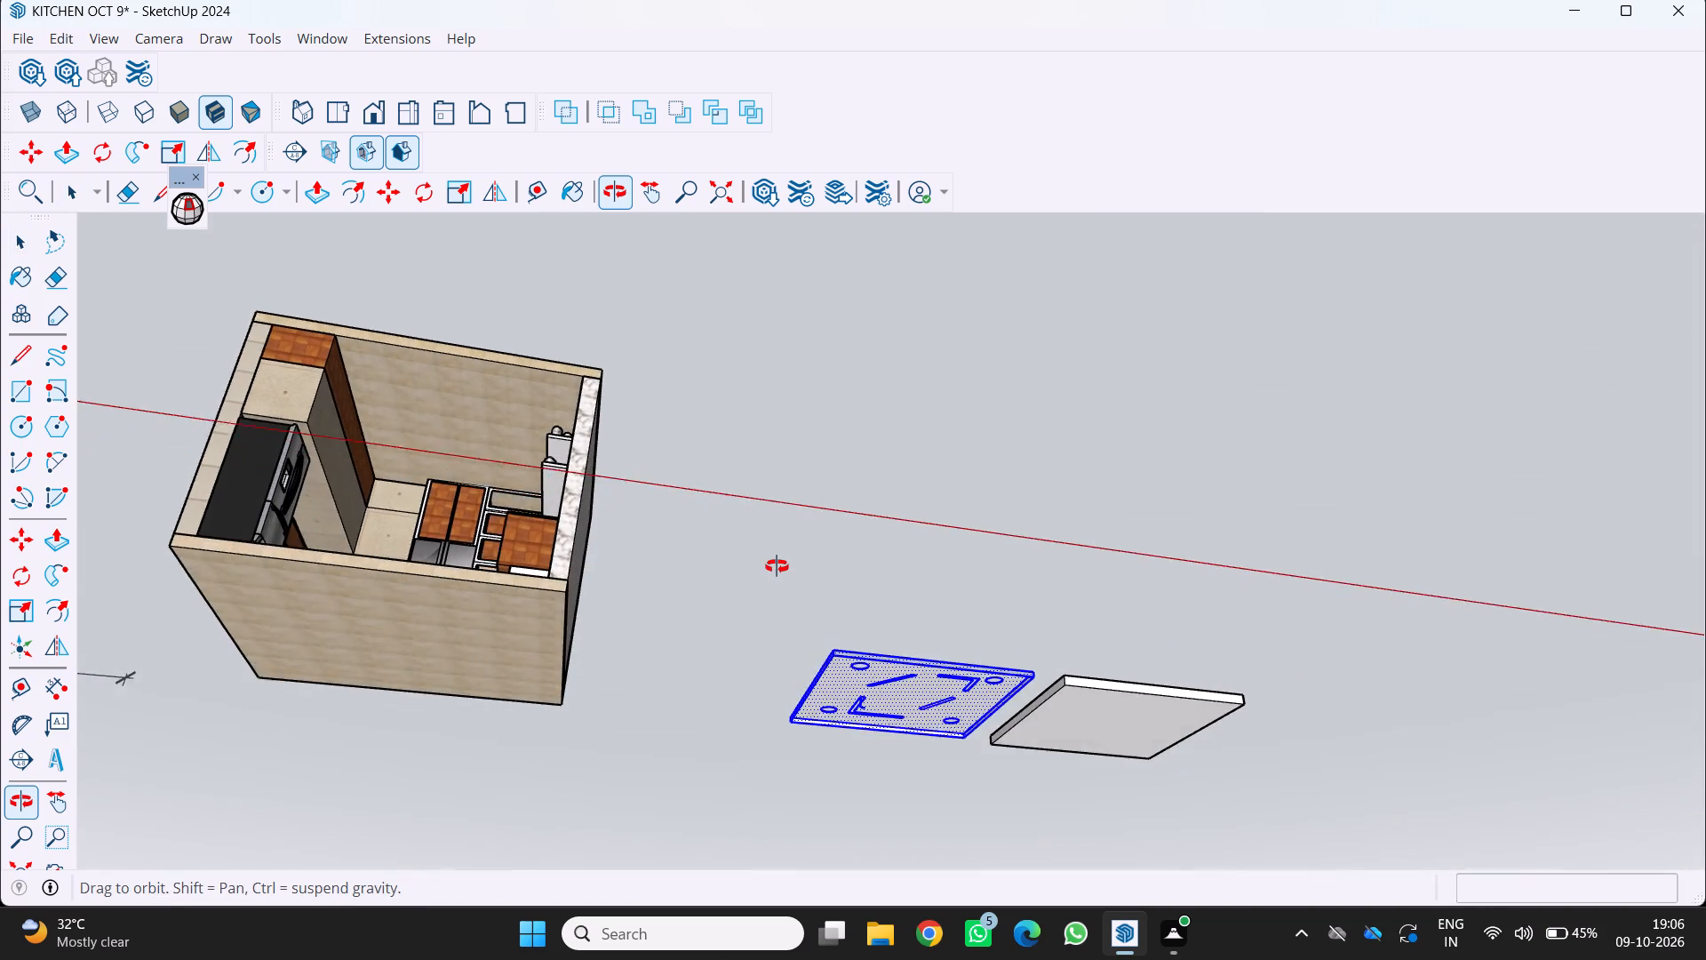
middle_drag(777, 566, 681, 709)
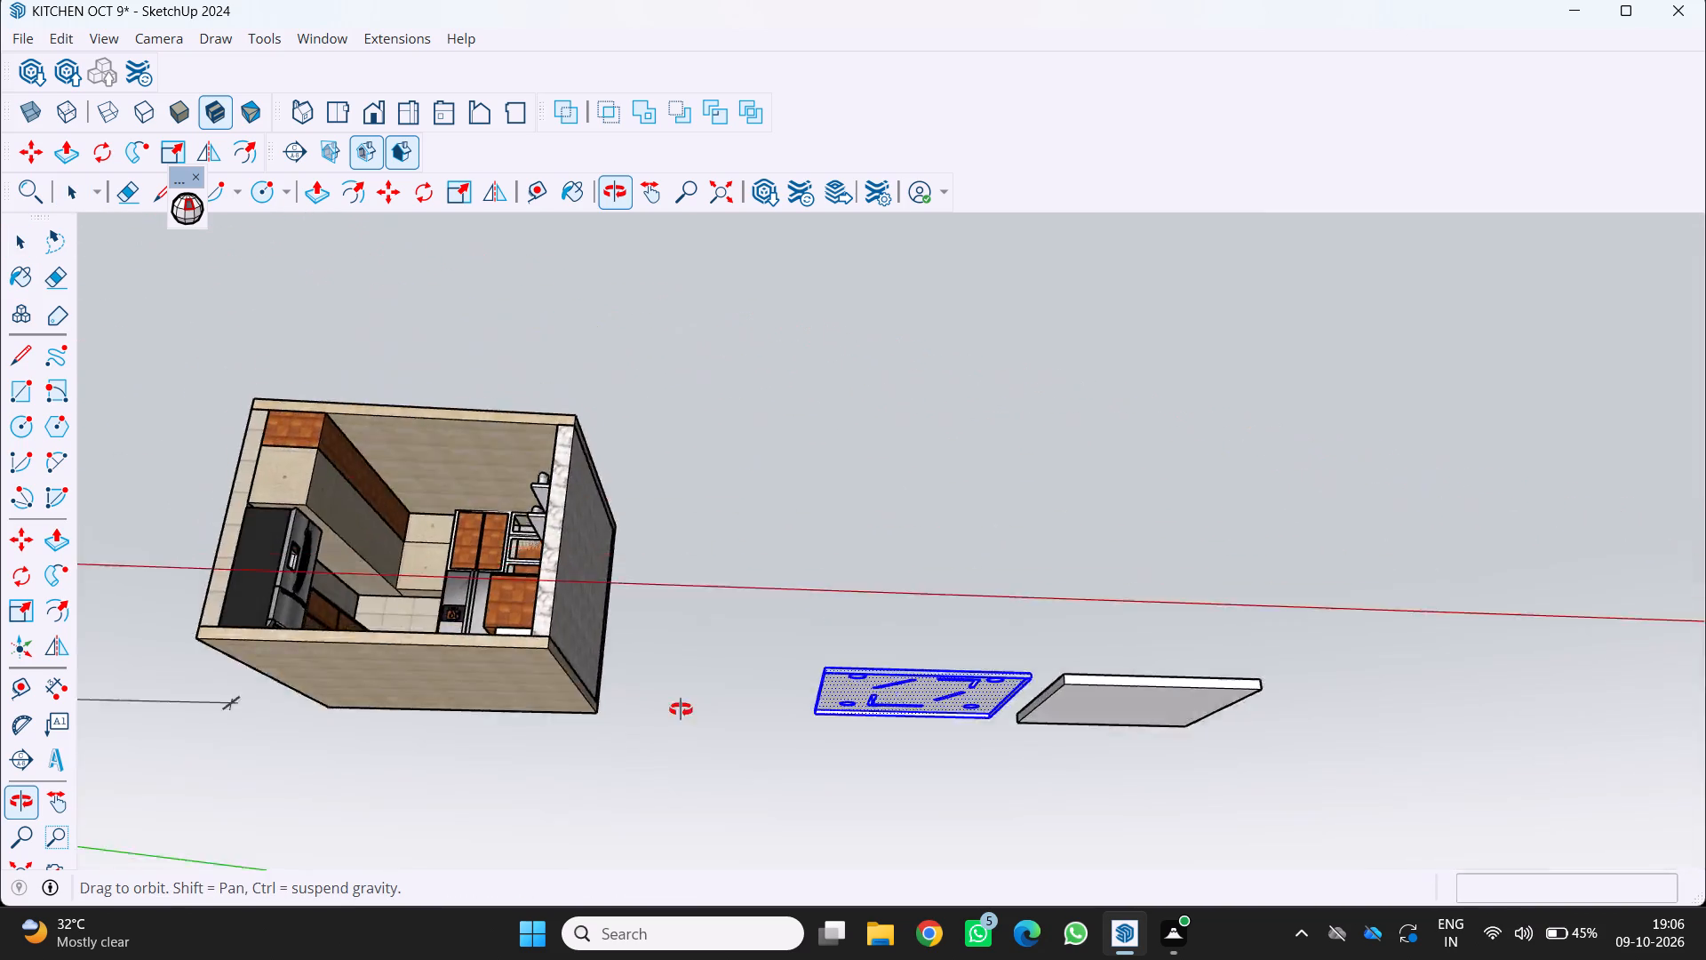
middle_drag(681, 709, 650, 850)
scroll(842, 729, up, 2)
middle_drag(896, 717, 882, 836)
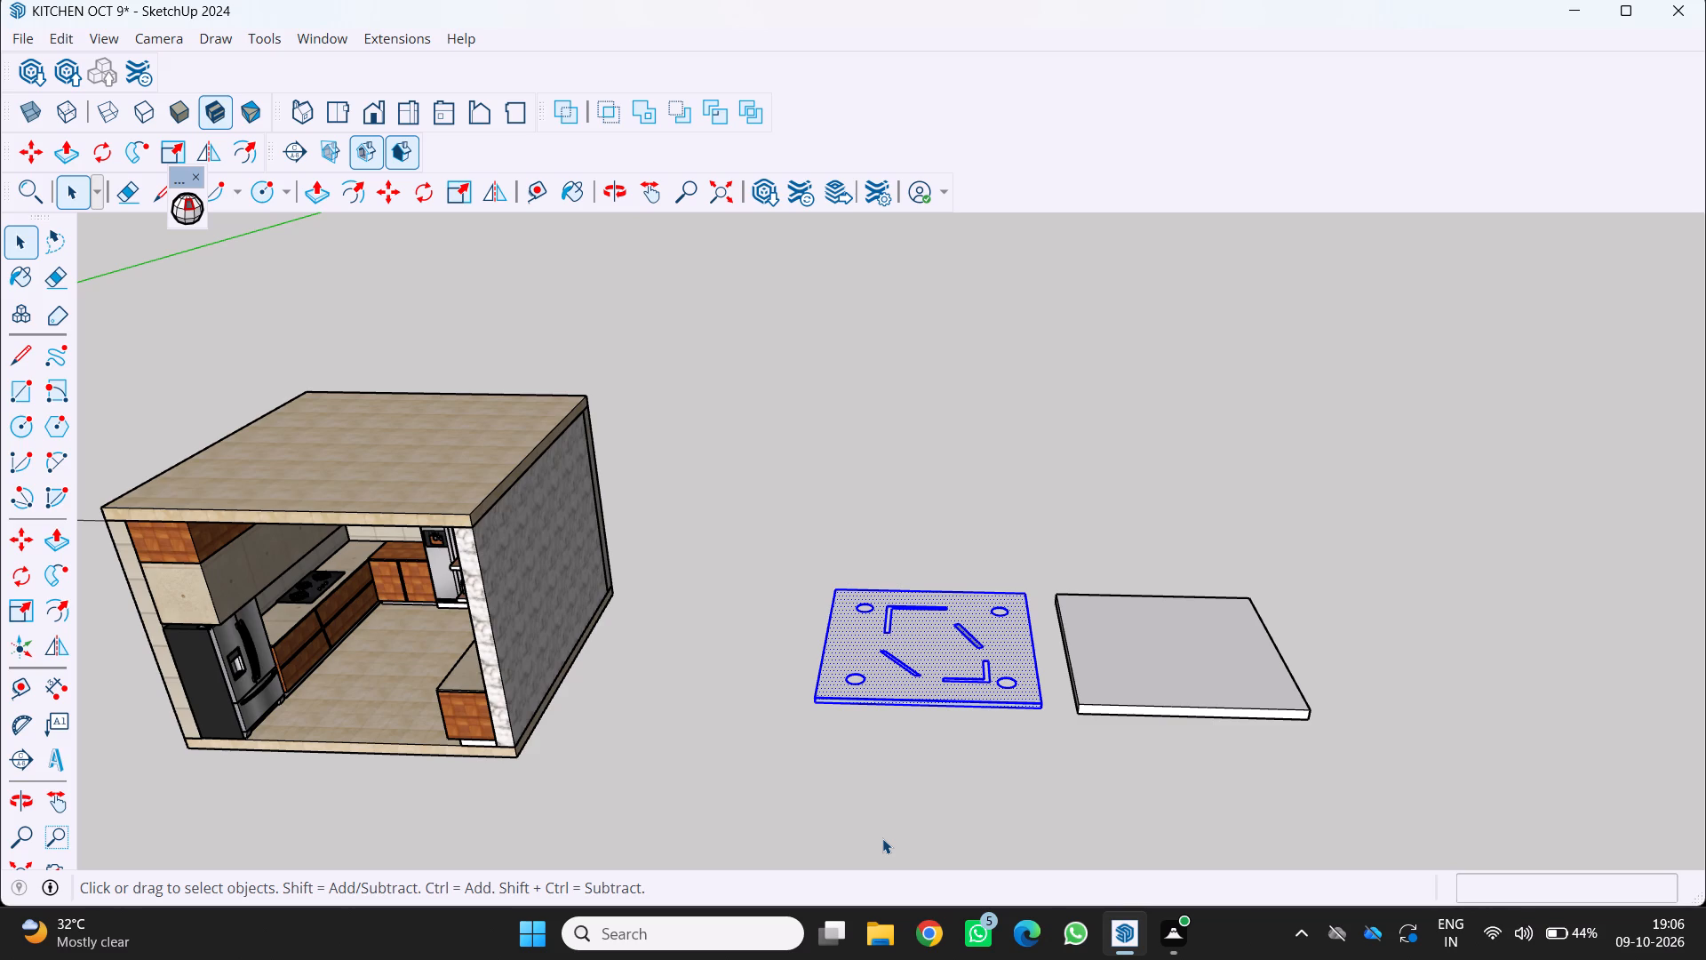
scroll(945, 842, up, 1)
scroll(1043, 753, up, 2)
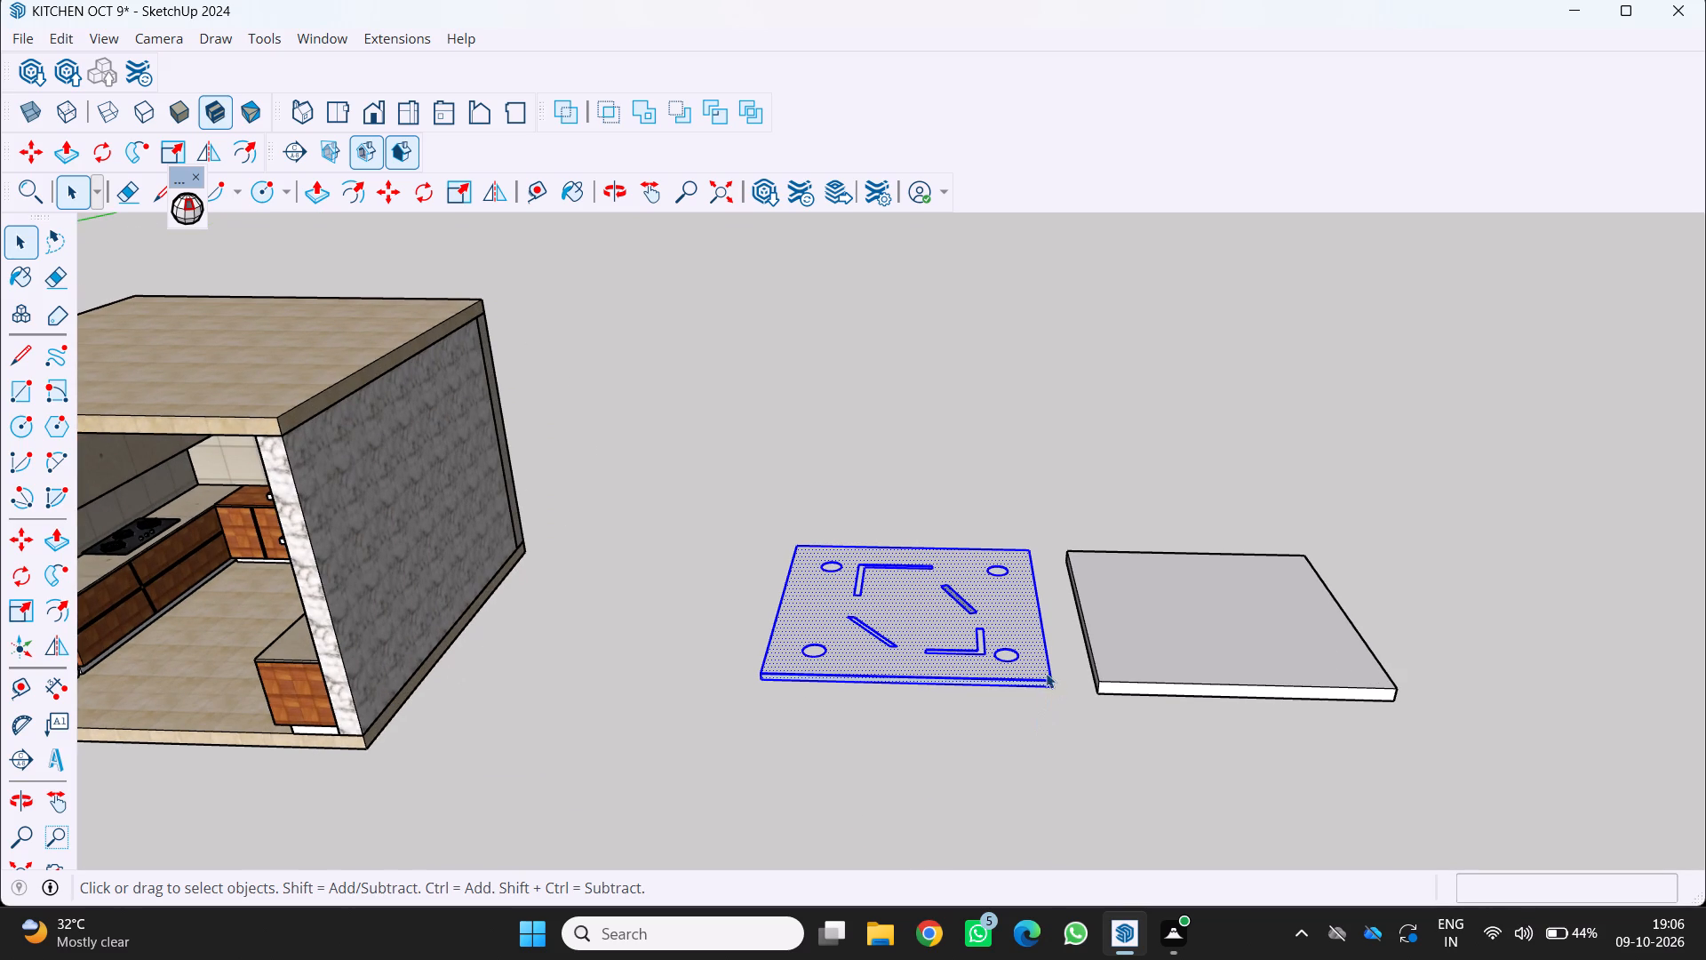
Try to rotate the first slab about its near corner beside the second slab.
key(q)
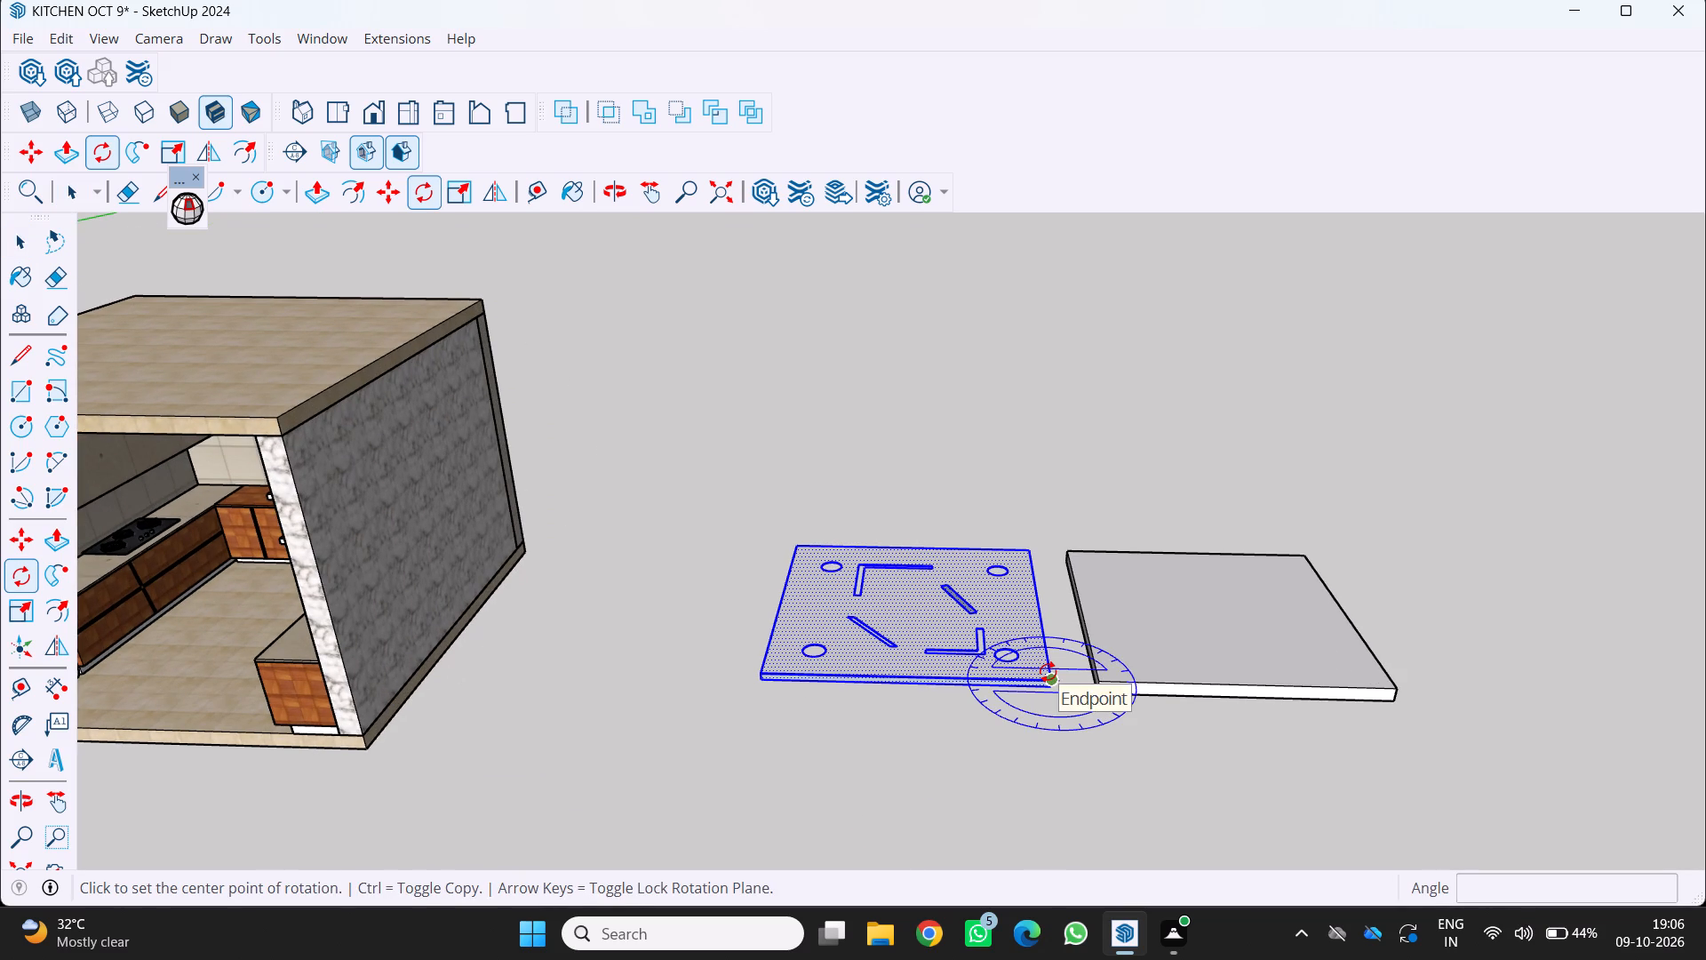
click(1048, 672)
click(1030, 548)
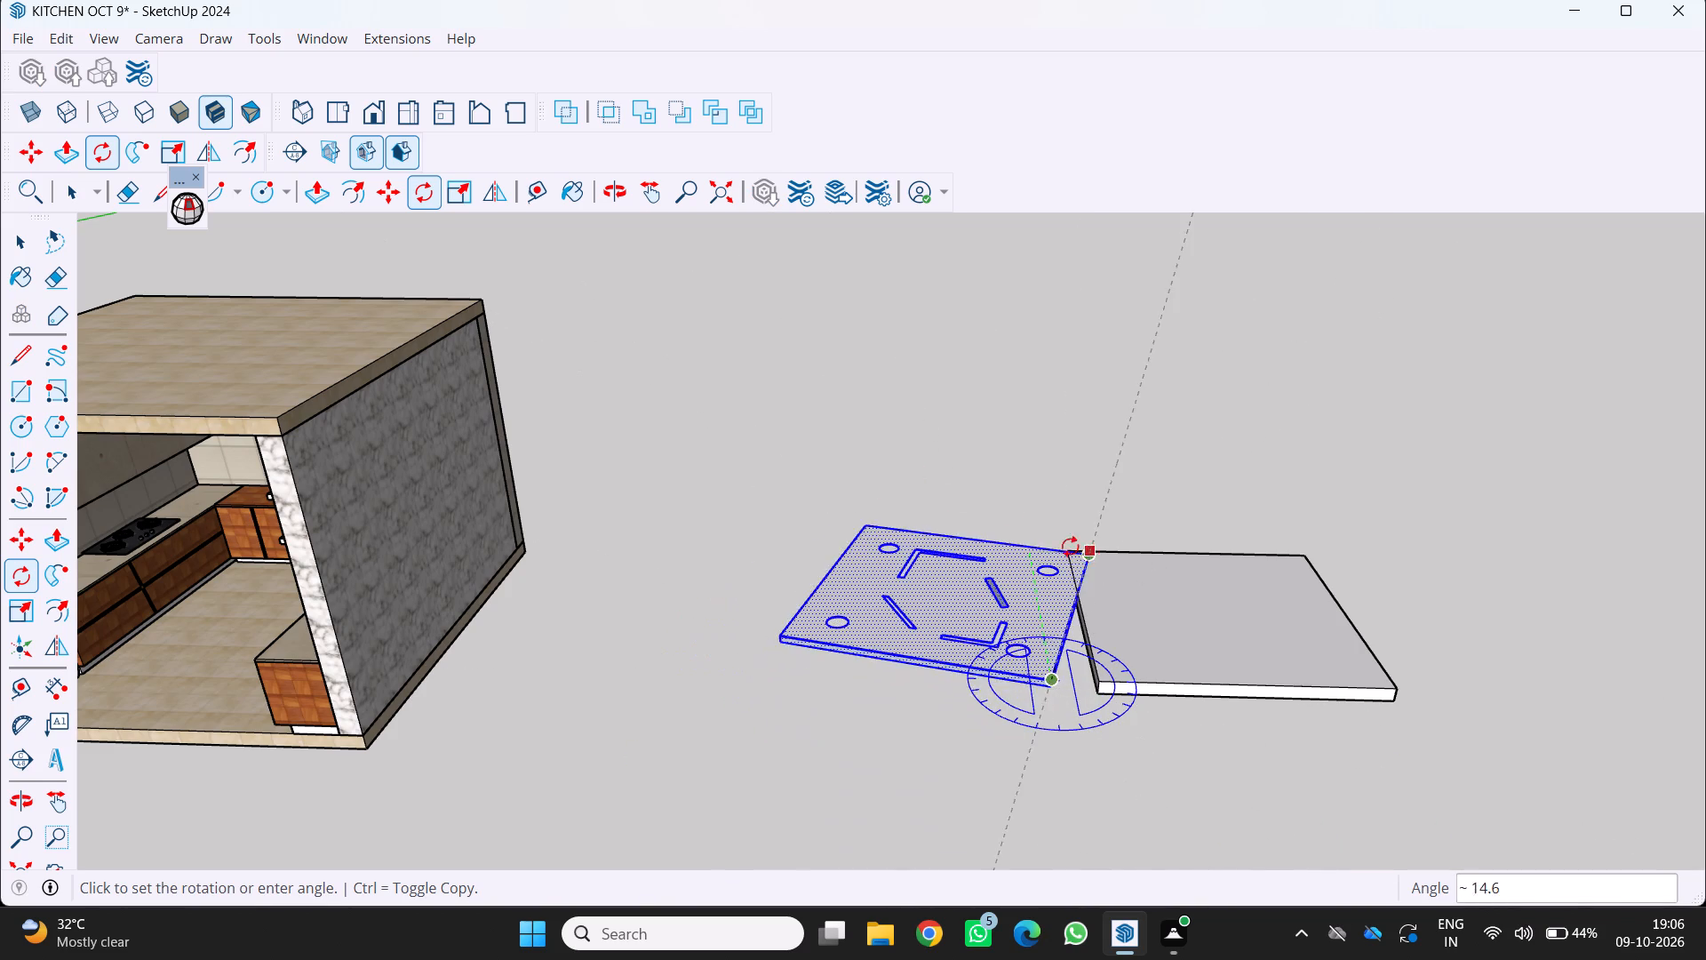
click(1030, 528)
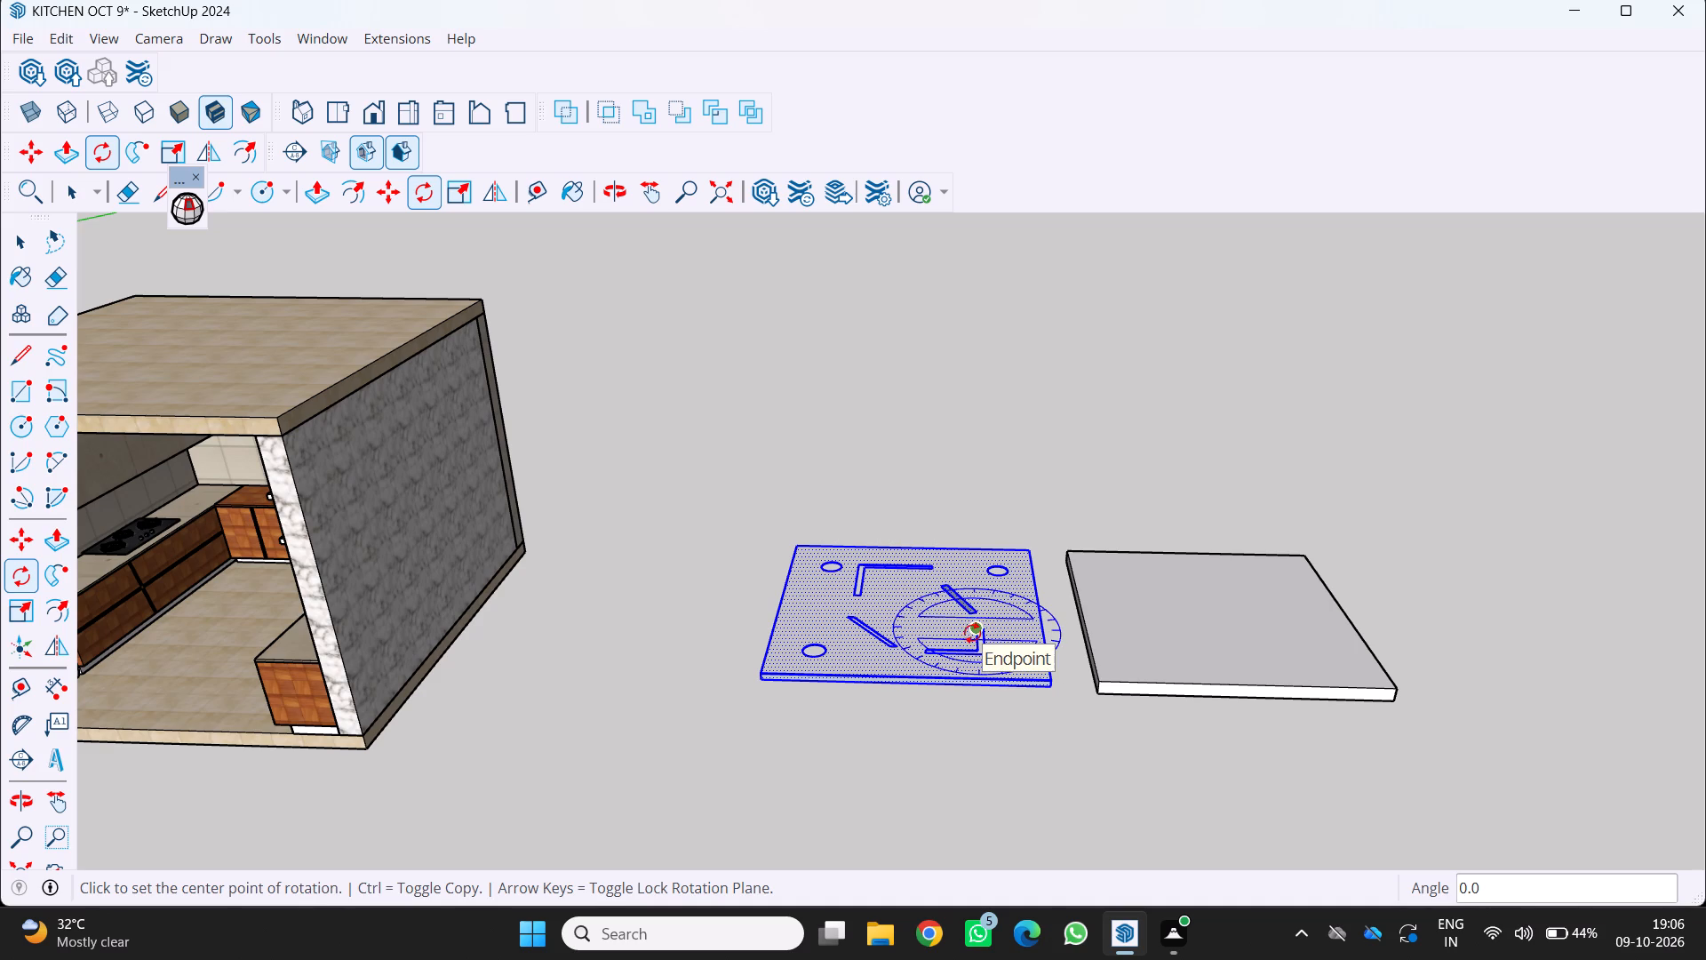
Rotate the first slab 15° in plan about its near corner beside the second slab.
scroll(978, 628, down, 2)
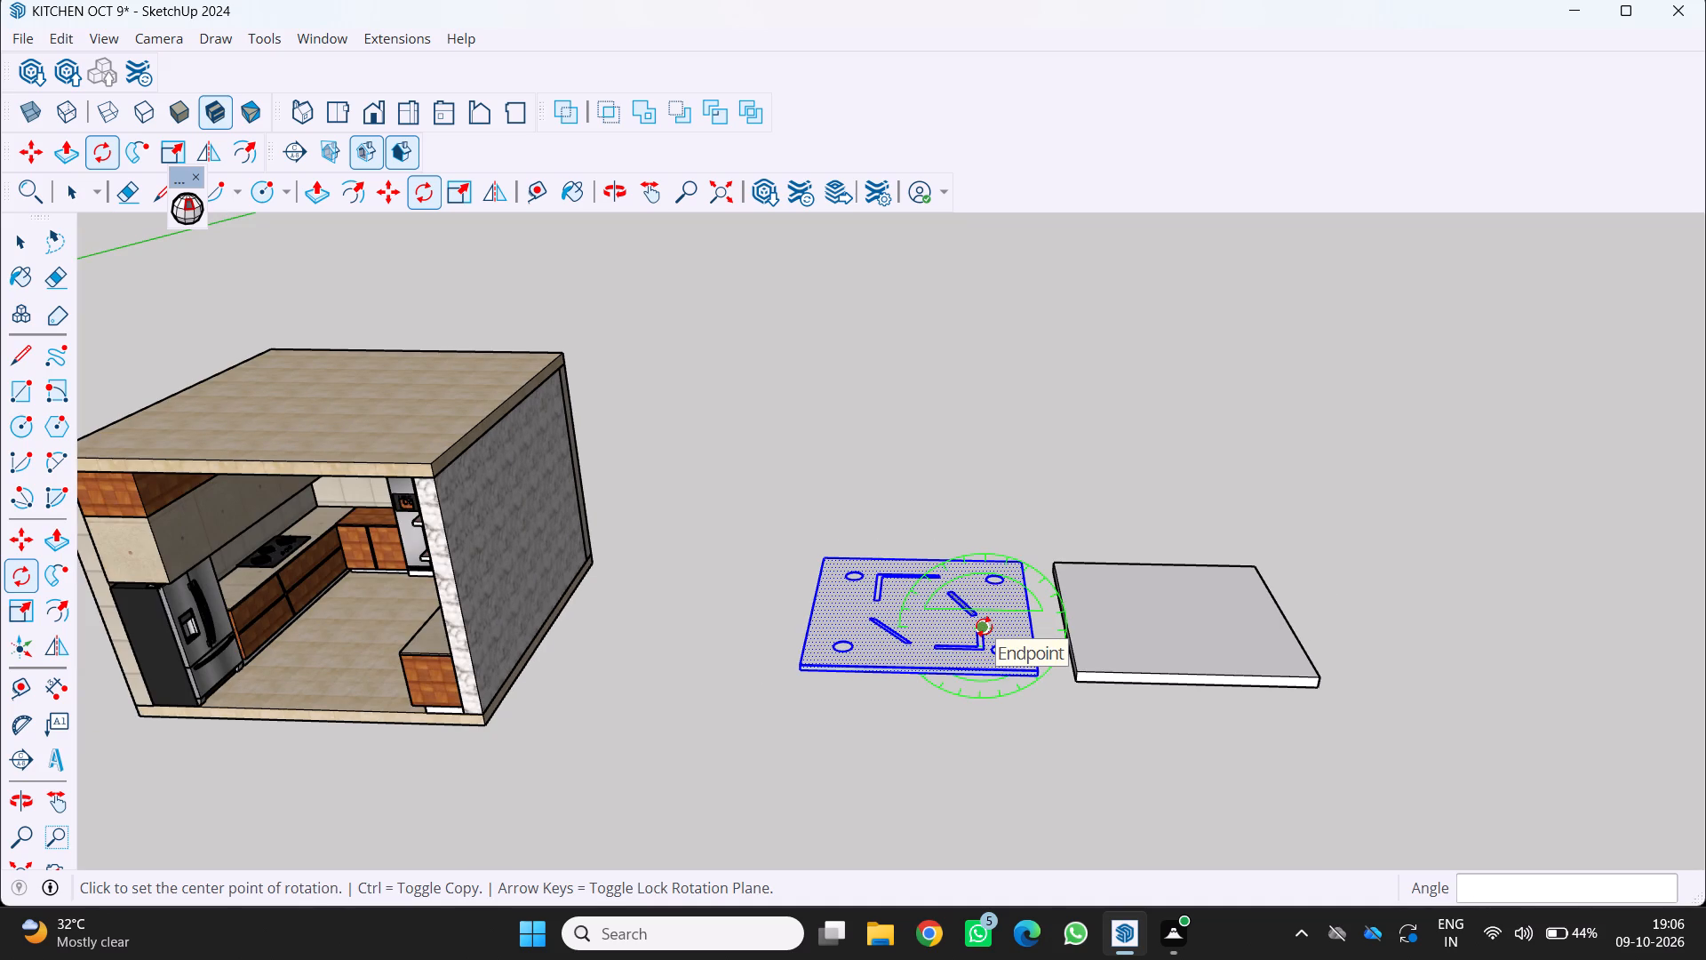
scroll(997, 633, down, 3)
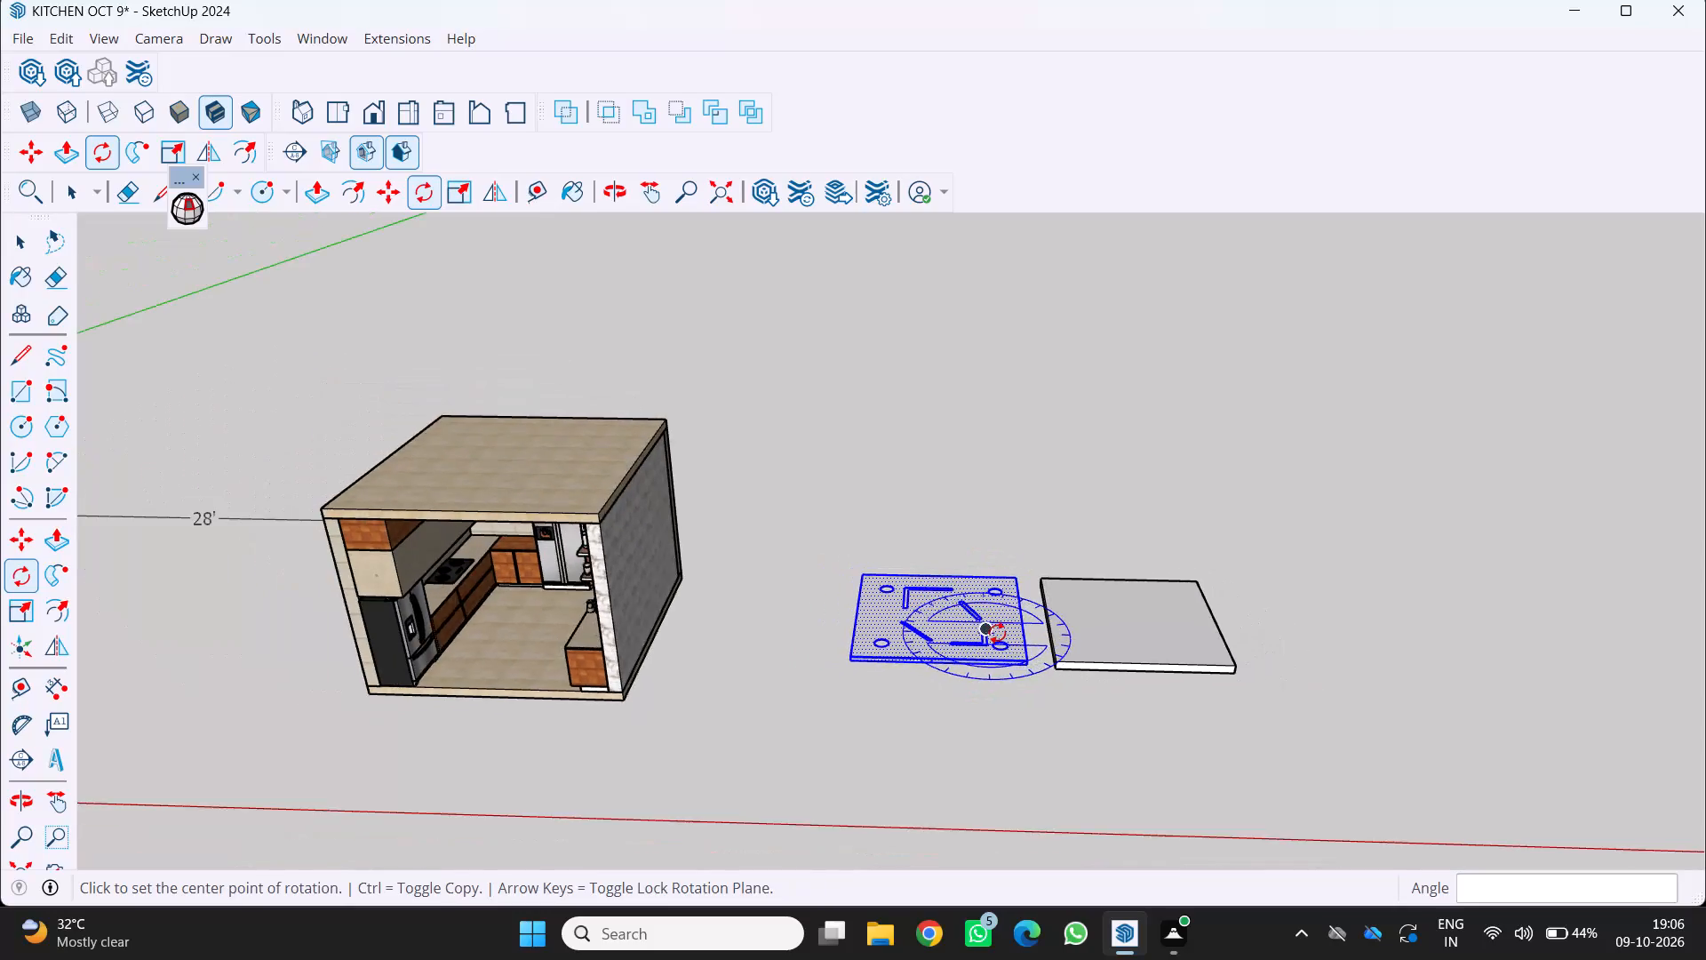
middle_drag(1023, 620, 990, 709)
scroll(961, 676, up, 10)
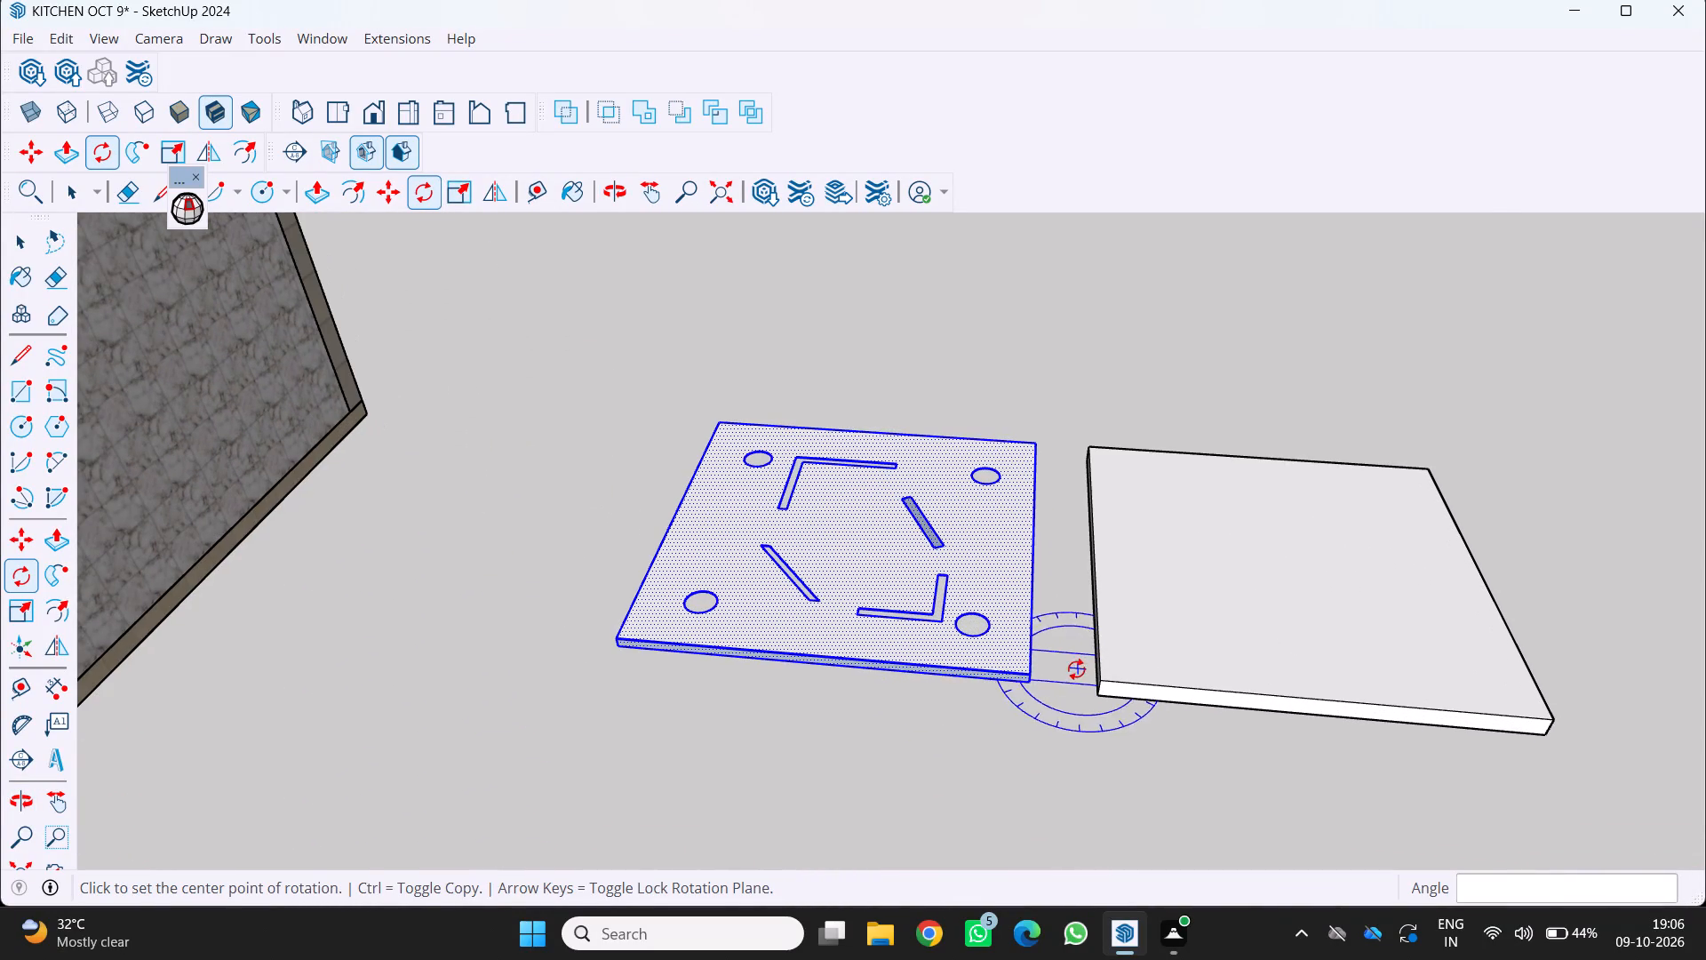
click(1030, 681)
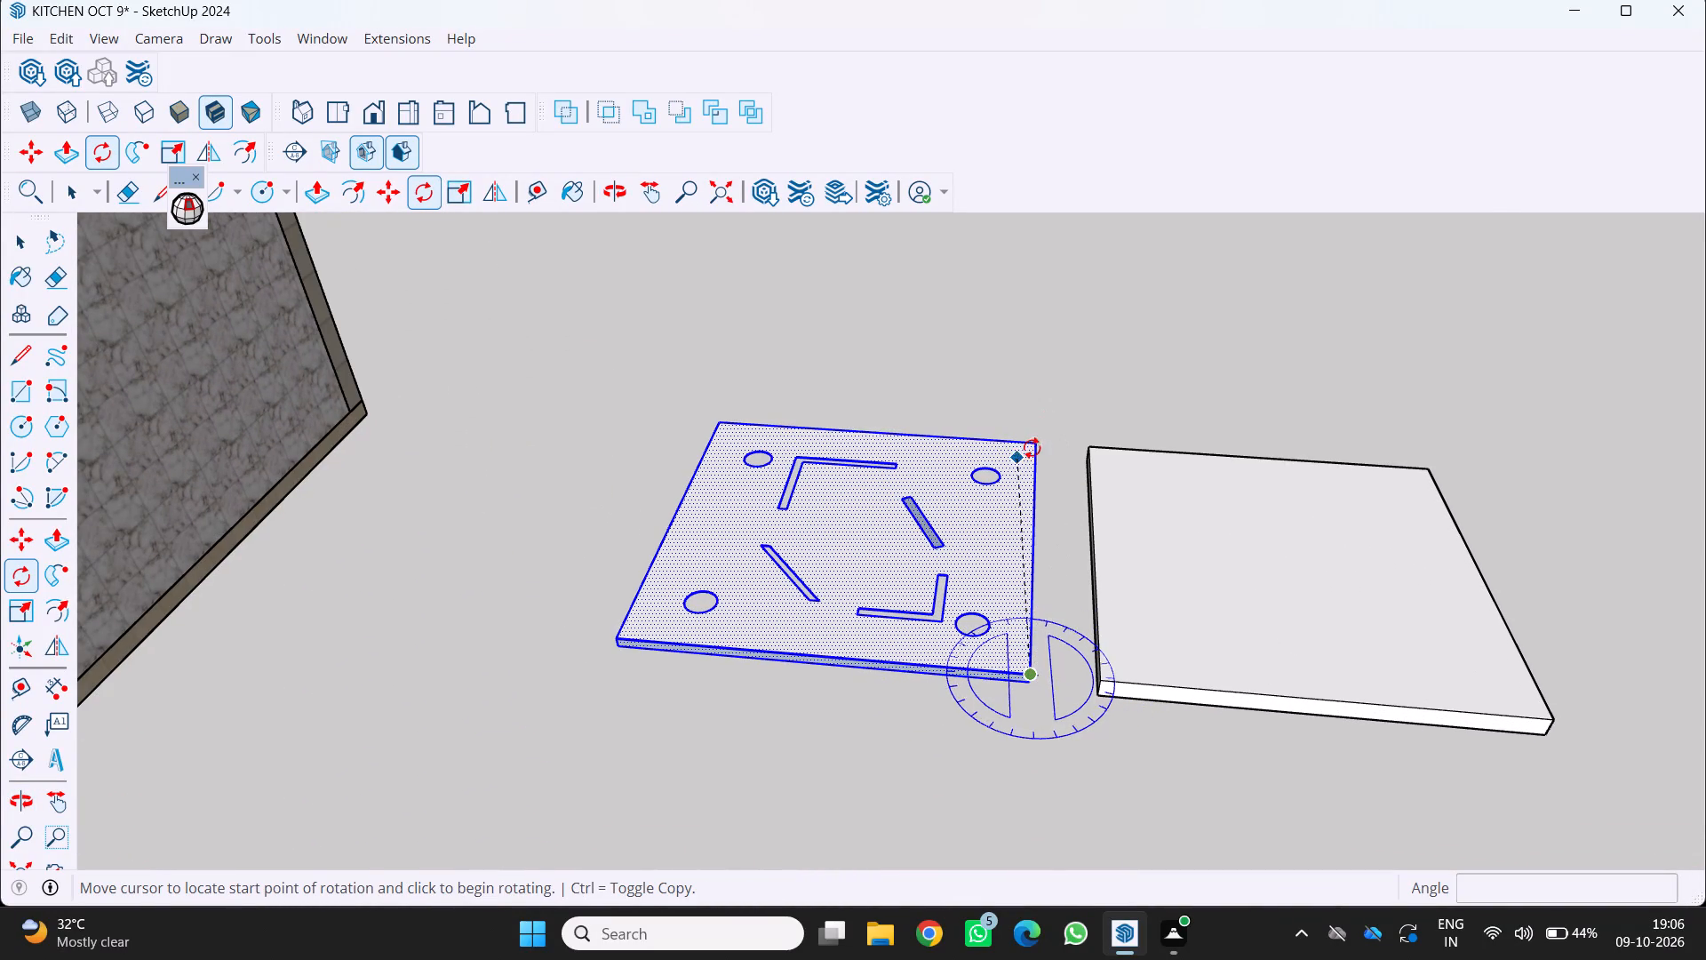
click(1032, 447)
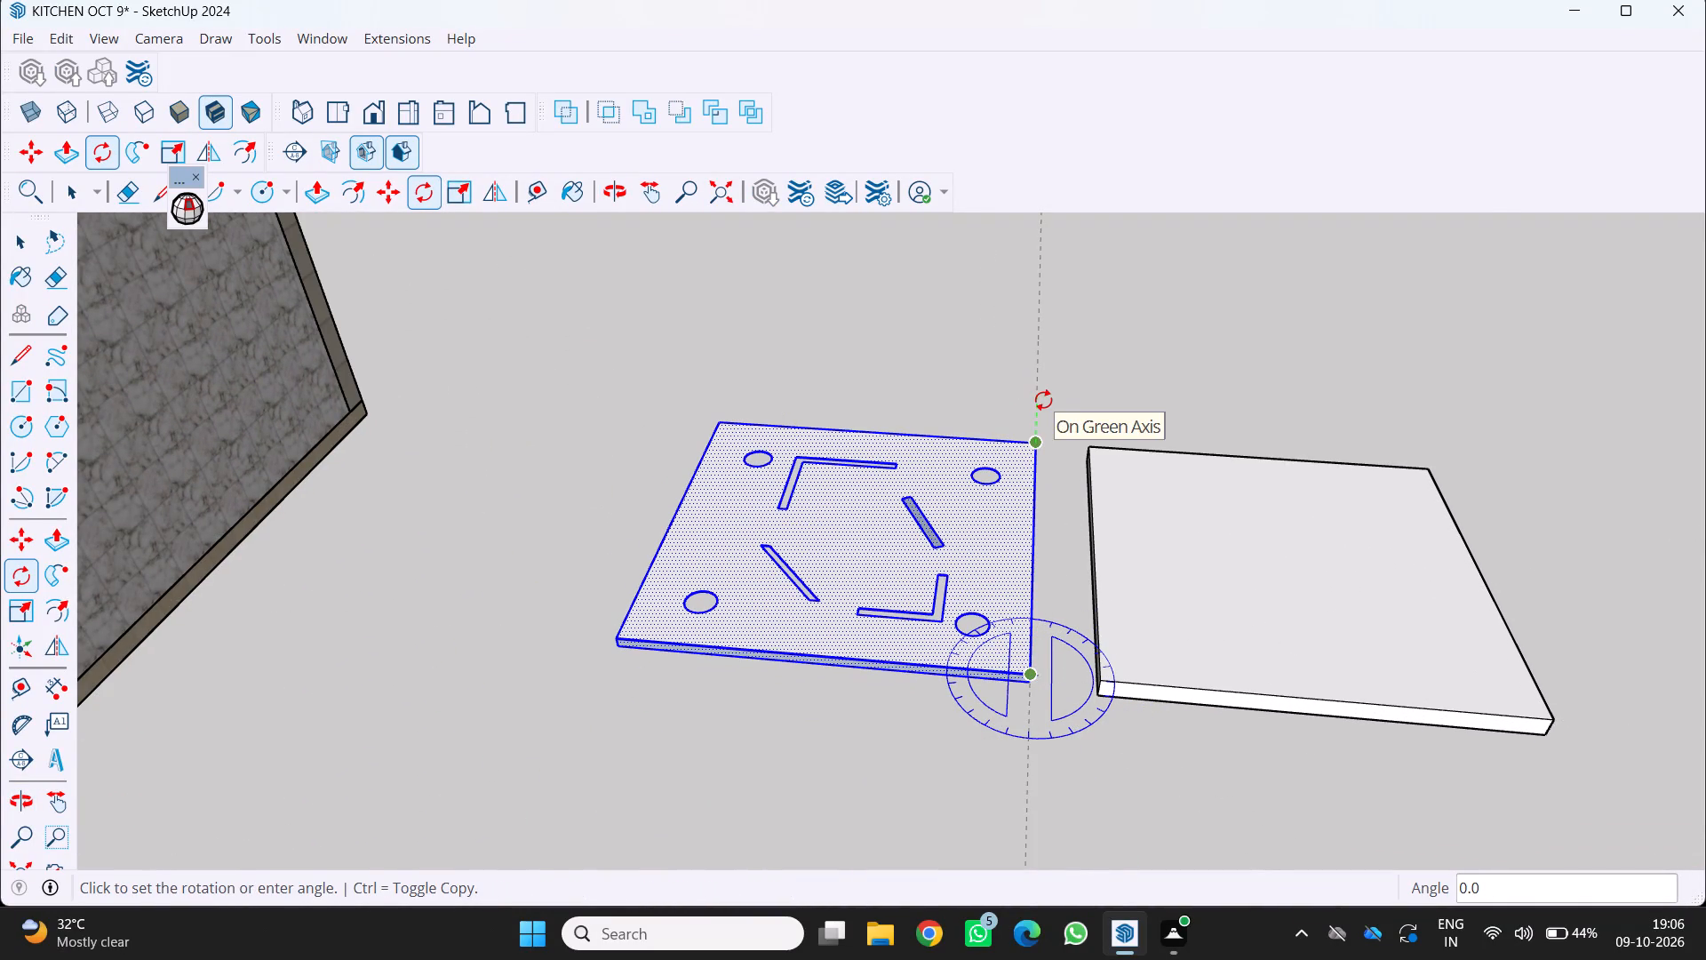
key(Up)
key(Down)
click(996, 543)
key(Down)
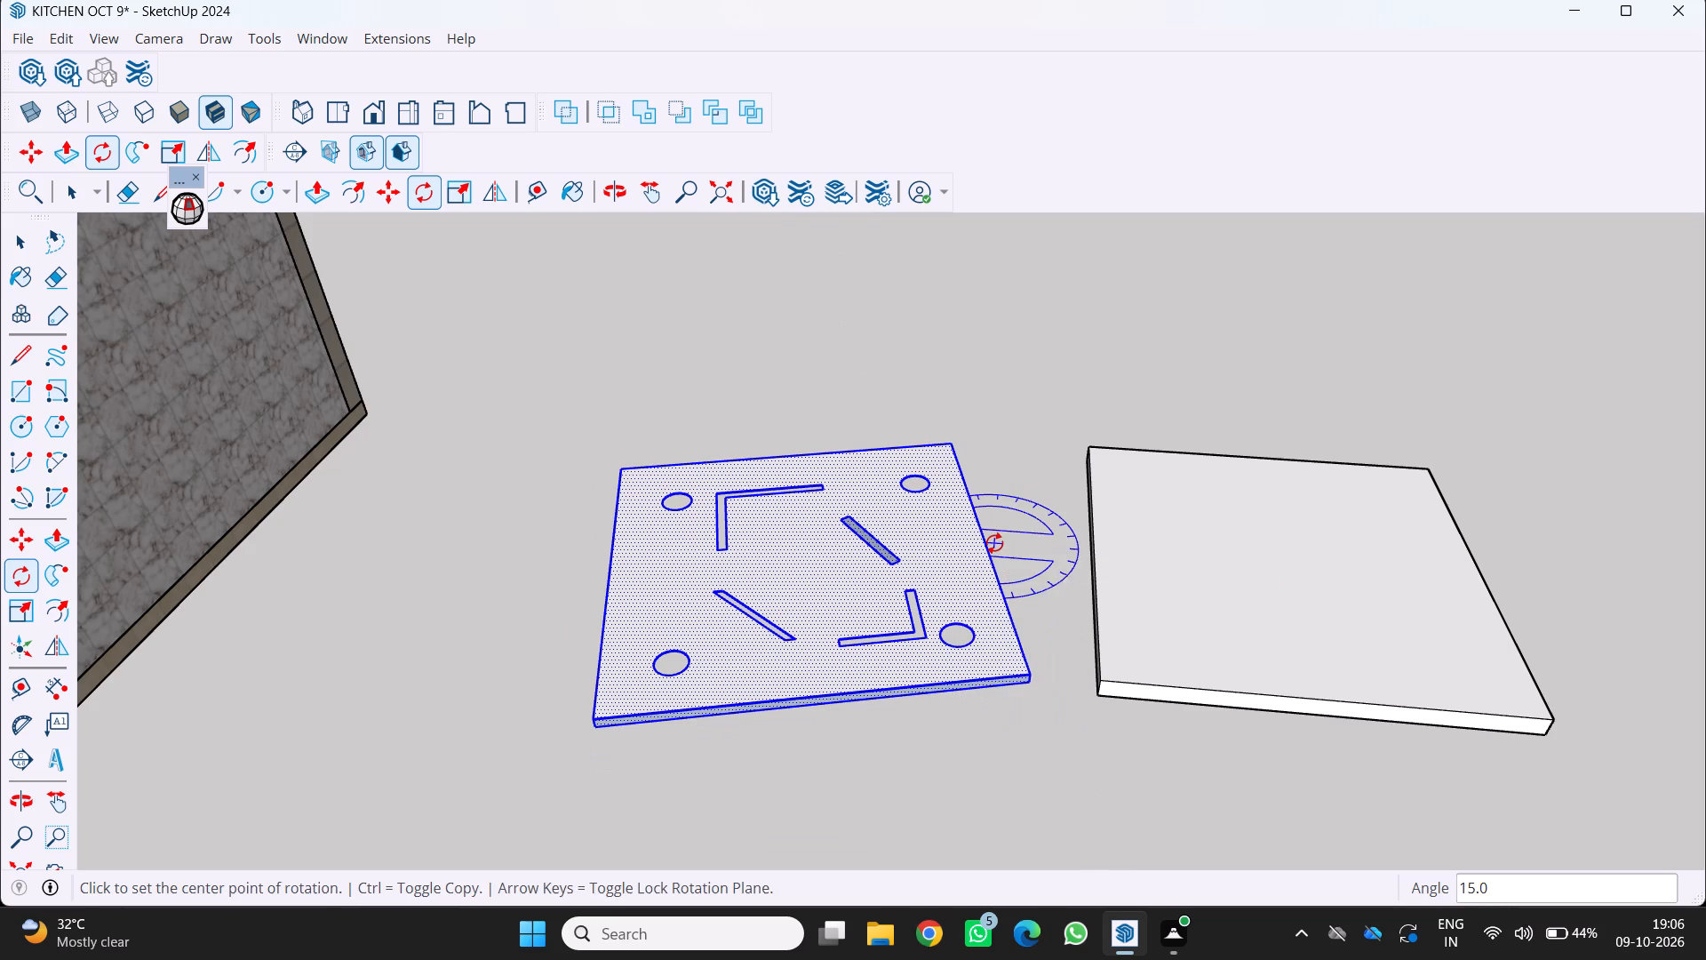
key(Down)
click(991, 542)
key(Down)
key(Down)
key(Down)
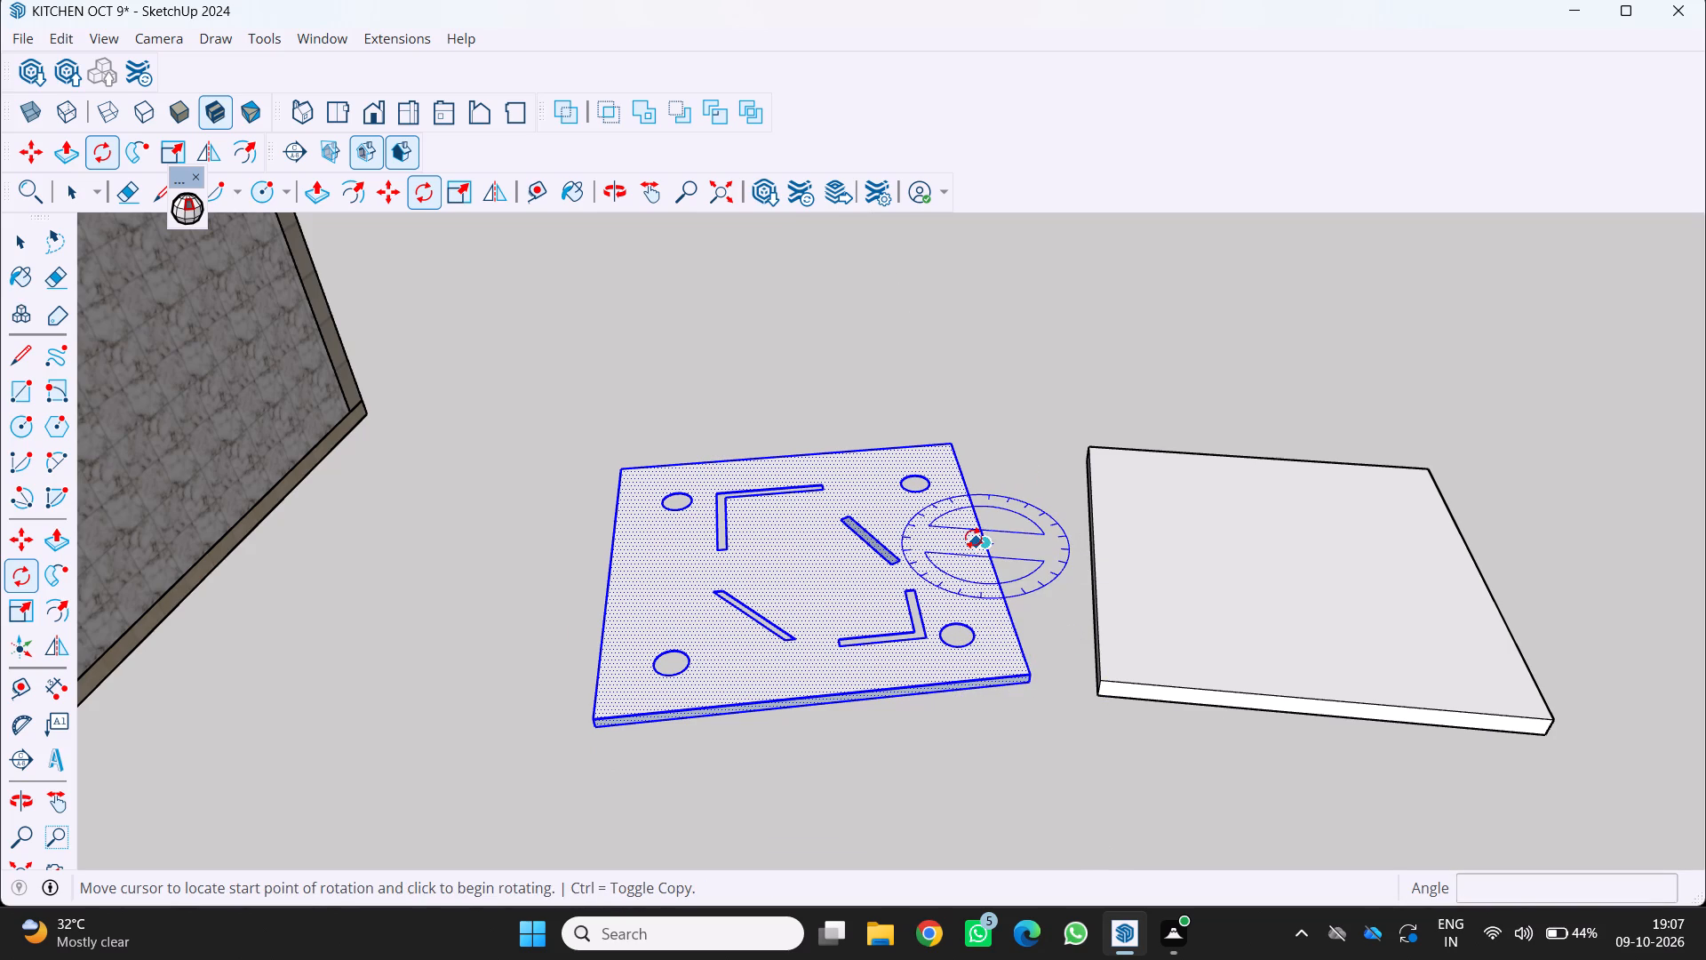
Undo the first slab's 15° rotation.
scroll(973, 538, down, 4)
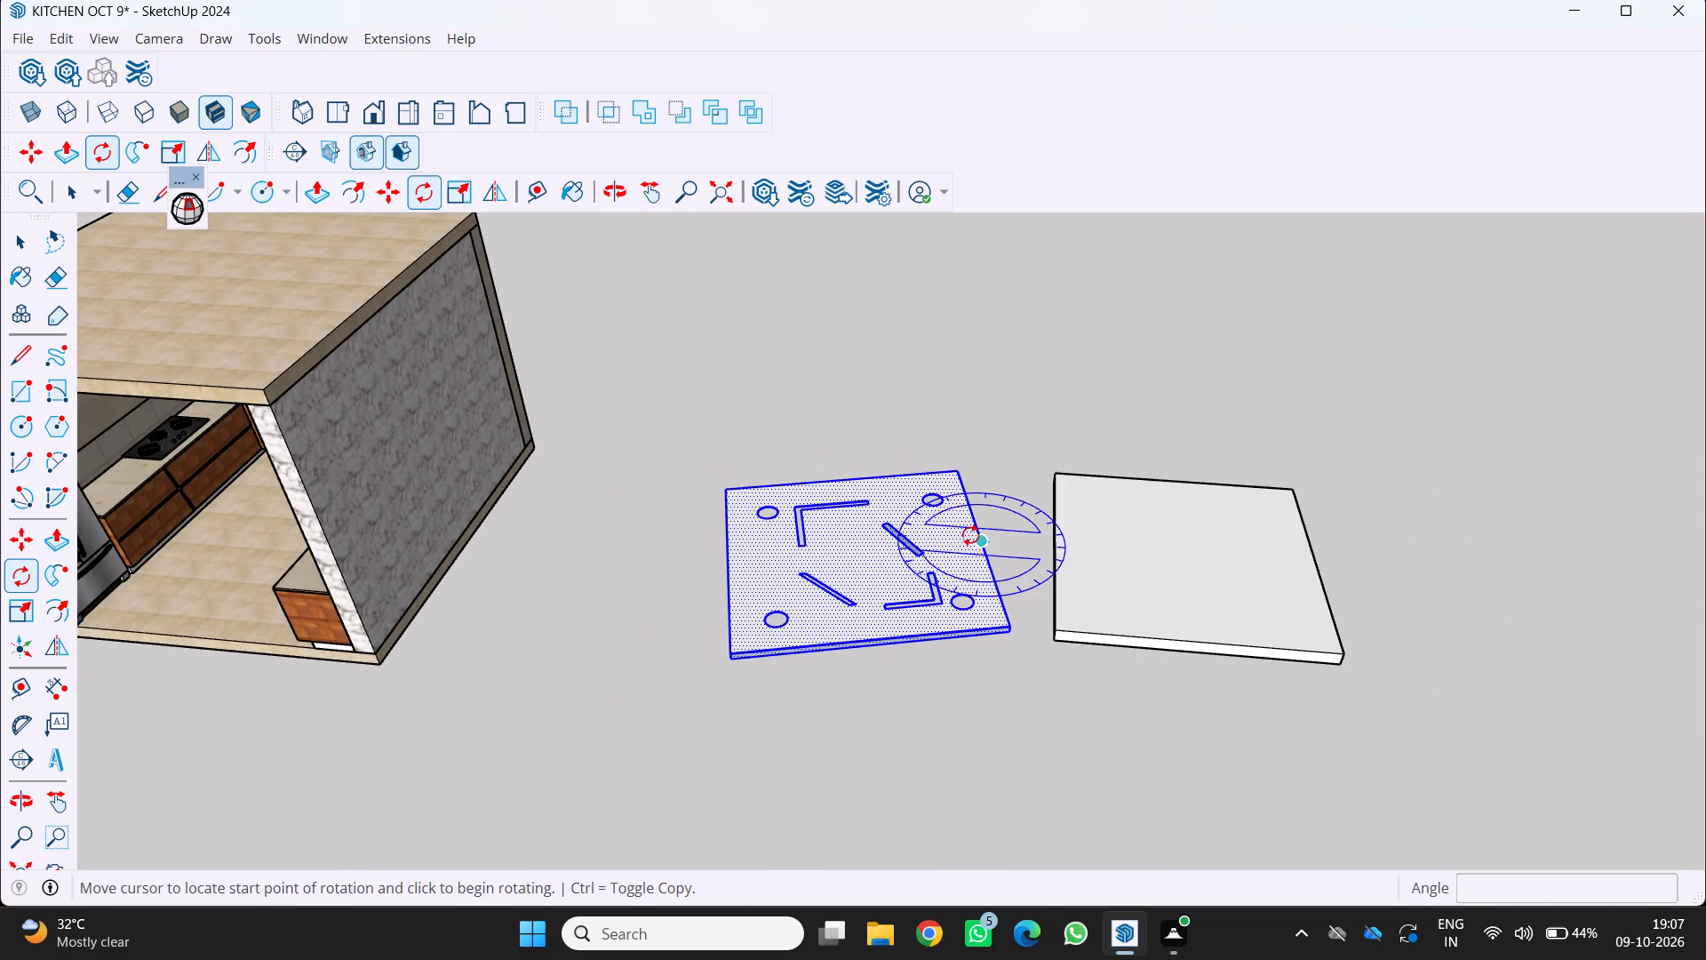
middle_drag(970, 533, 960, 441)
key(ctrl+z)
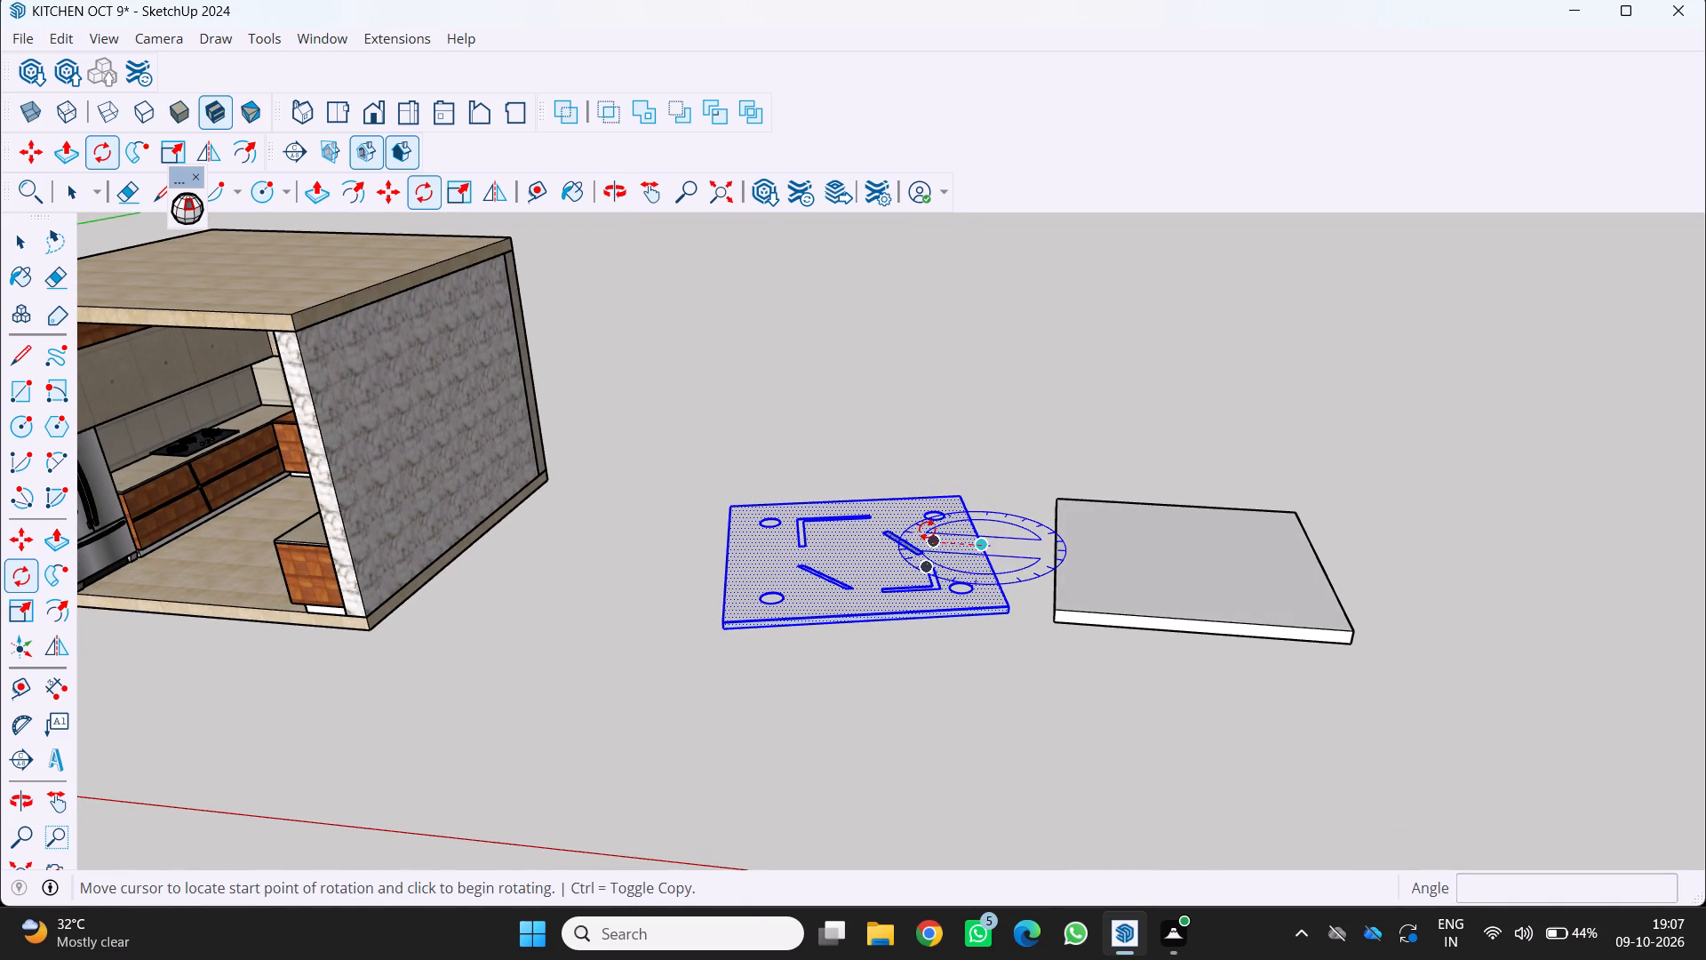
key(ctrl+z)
Examine the first slab's underside, edges and openings from below and from above.
scroll(1034, 641, up, 4)
middle_drag(1024, 615, 1007, 566)
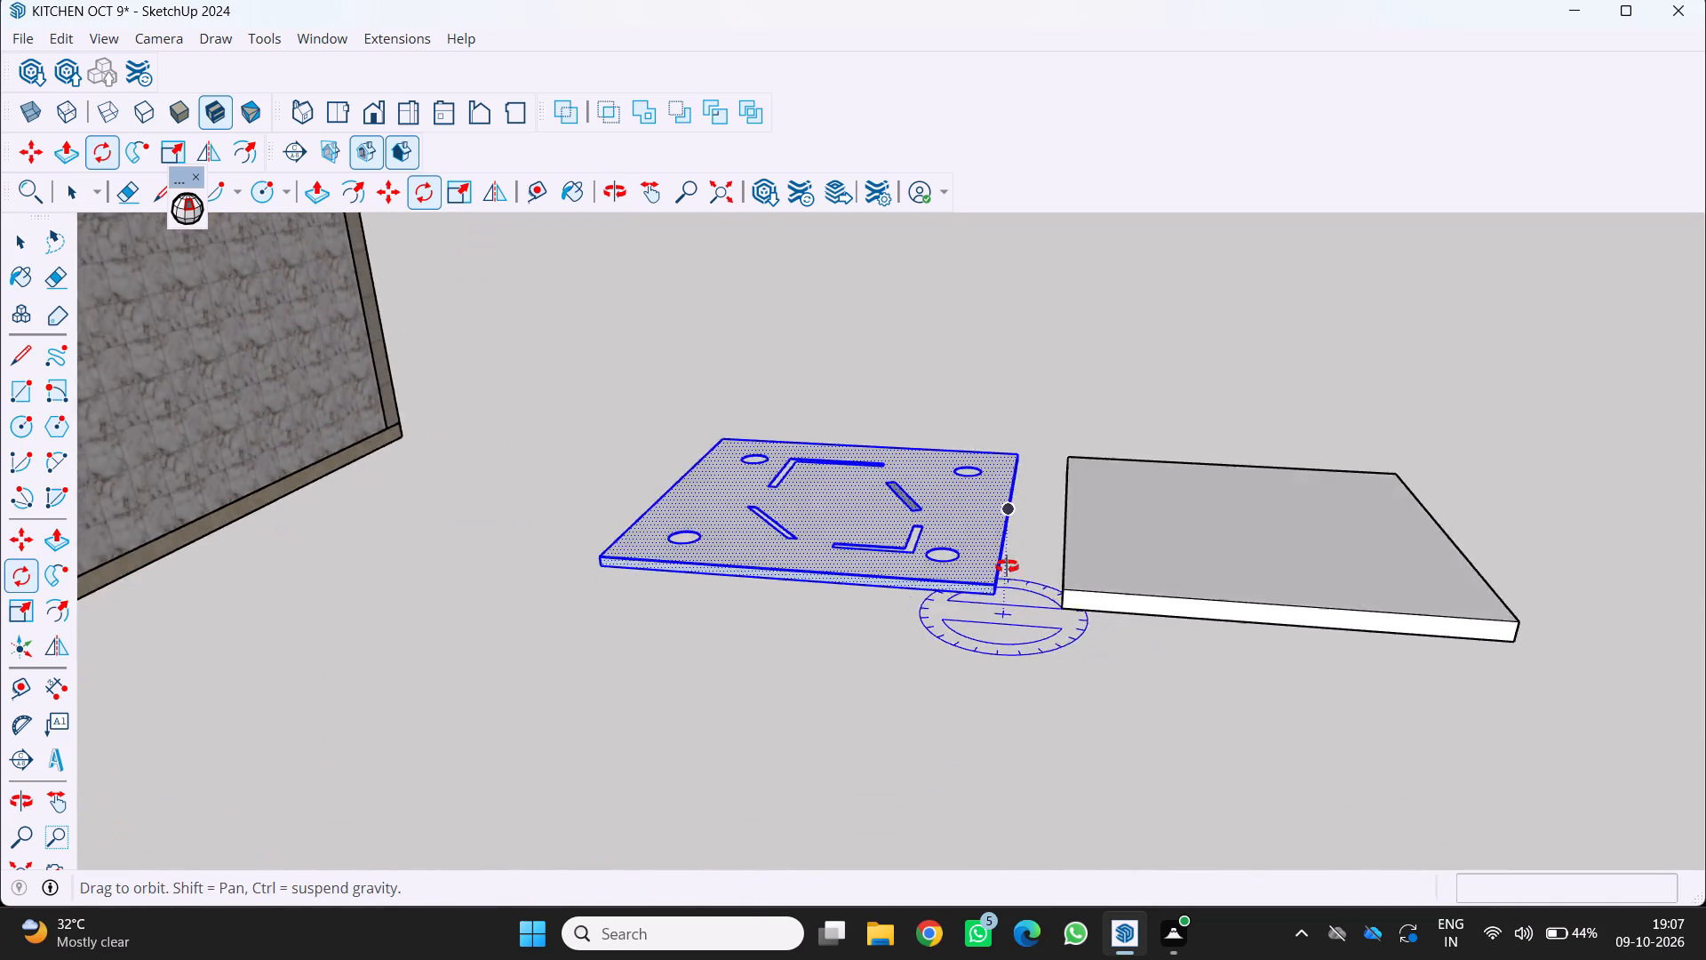
middle_drag(1007, 566, 991, 507)
scroll(978, 549, up, 5)
middle_drag(953, 594, 901, 476)
scroll(910, 494, up, 3)
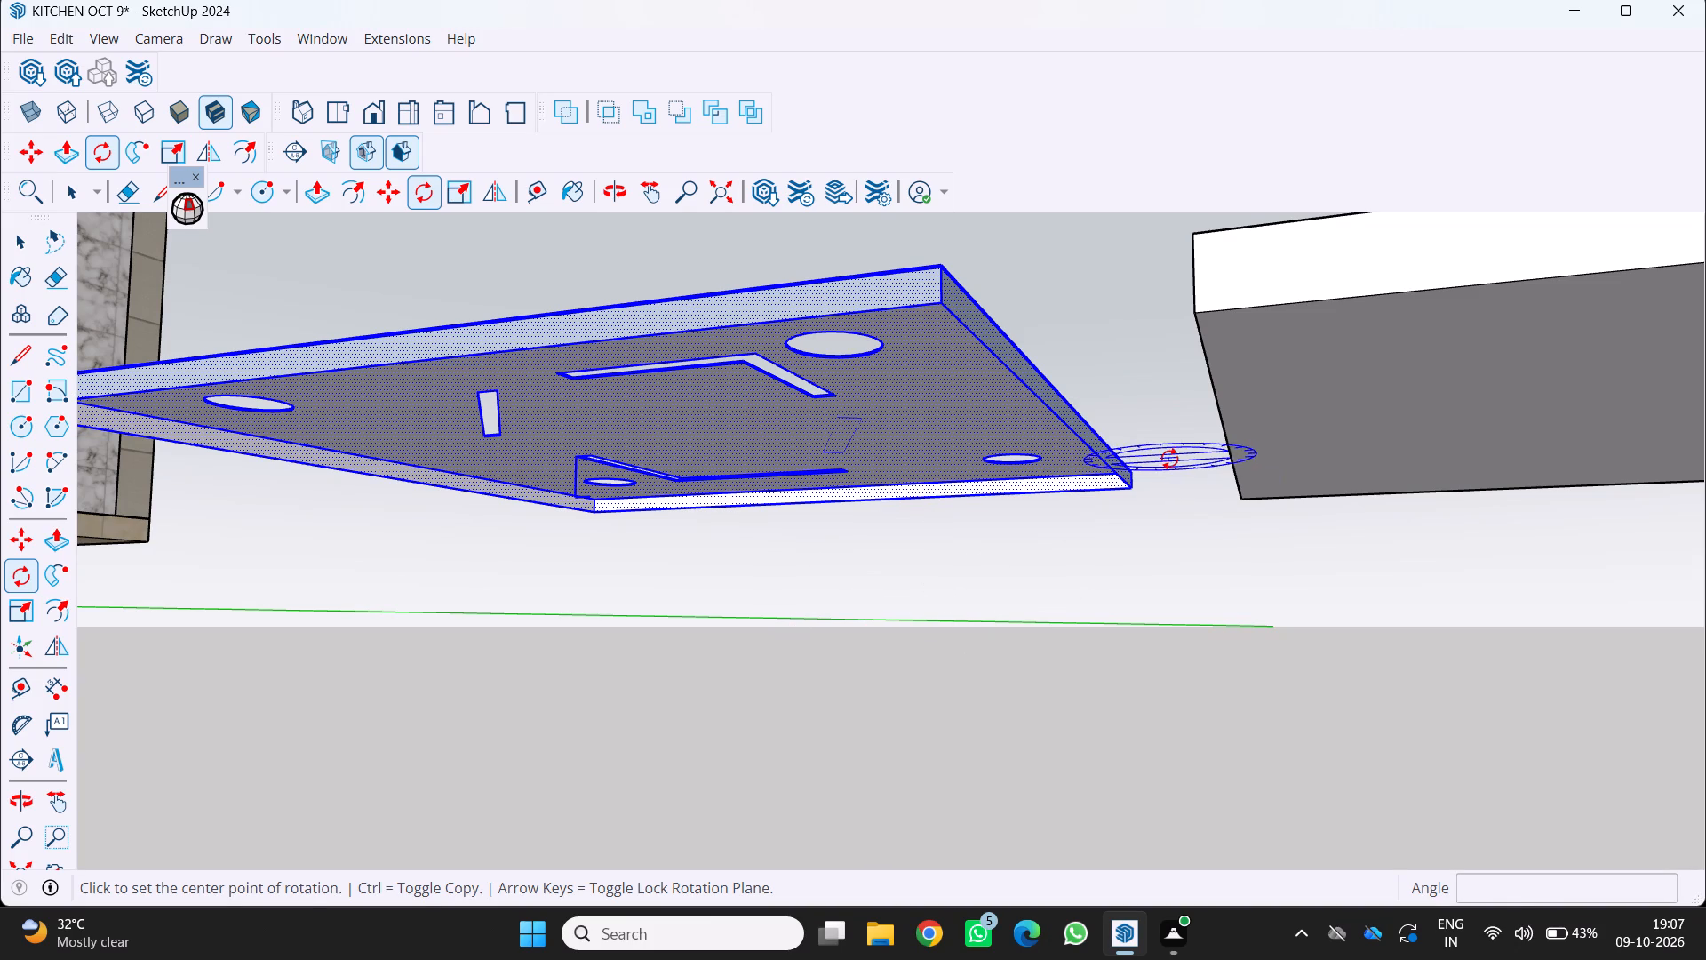
scroll(1181, 469, down, 1)
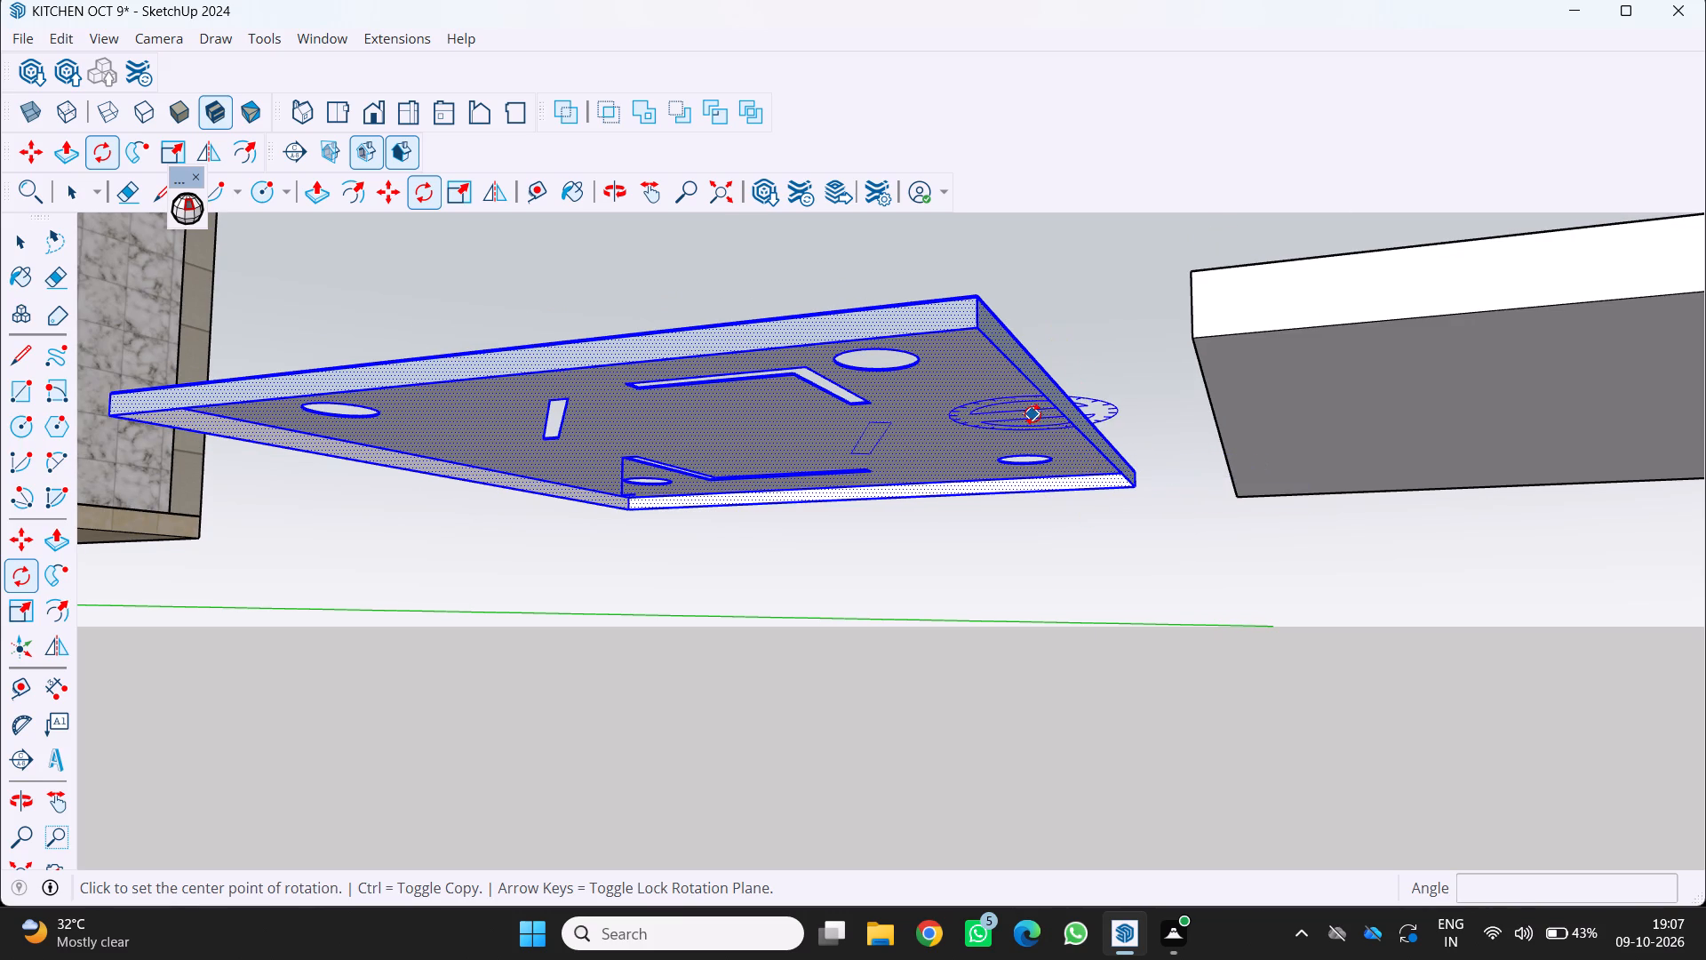
middle_drag(1030, 415, 1047, 472)
scroll(1047, 469, down, 3)
middle_drag(1028, 472, 1088, 648)
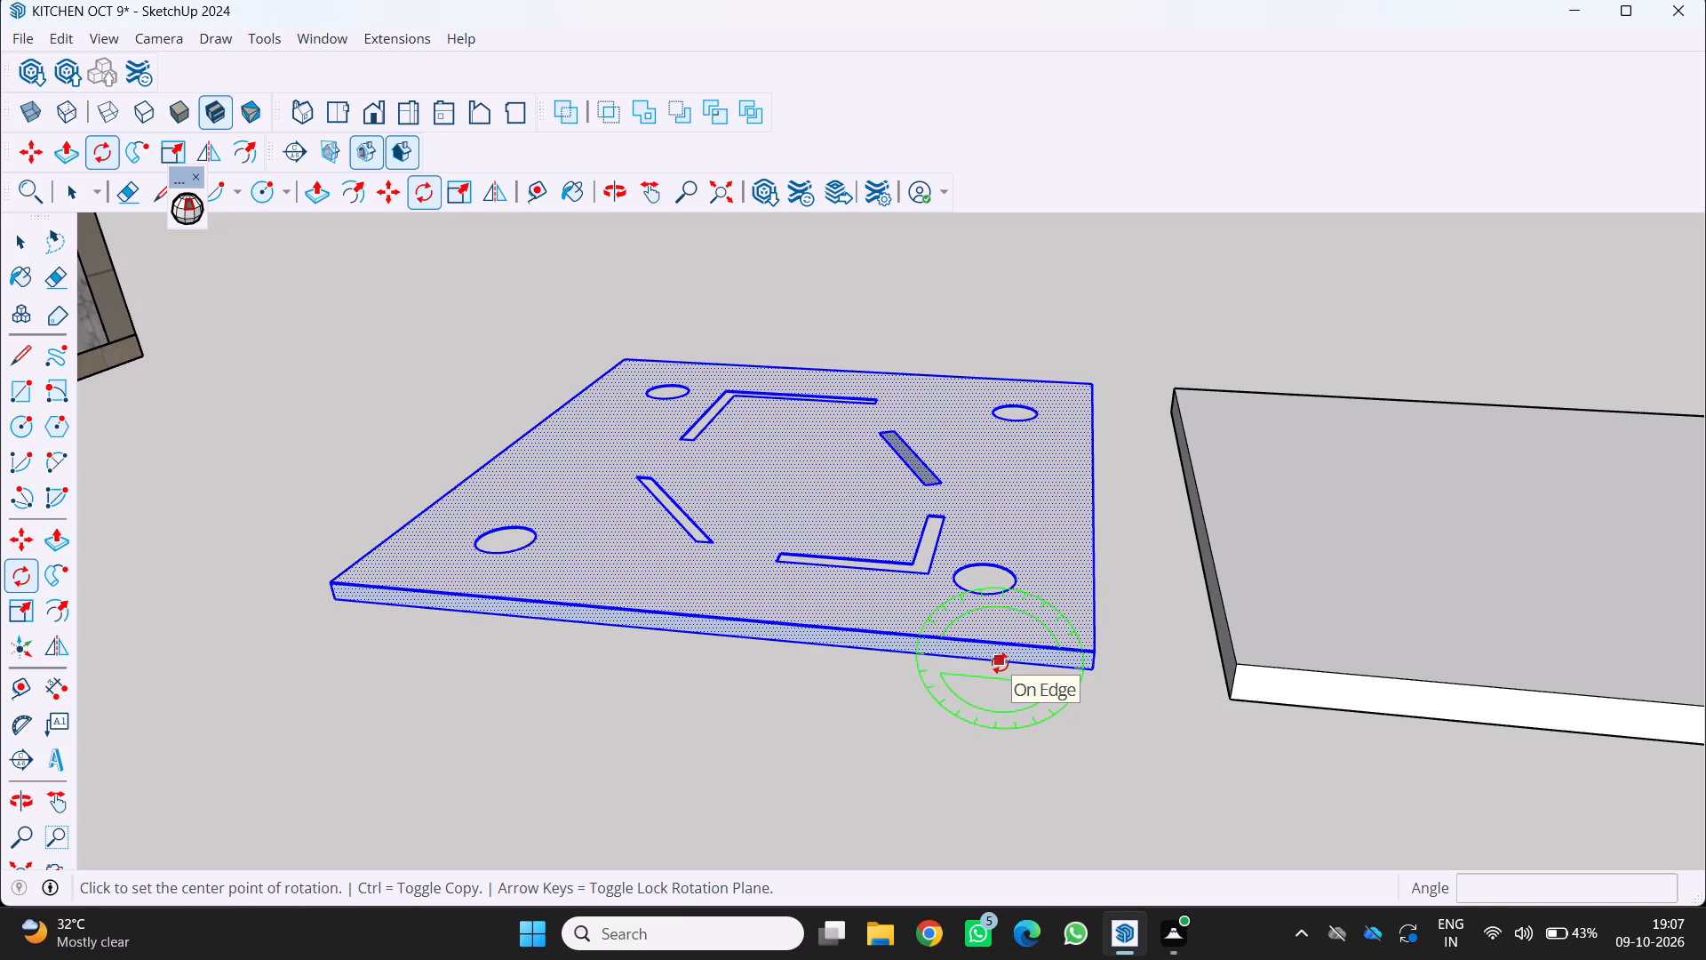
middle_drag(1021, 667, 991, 775)
scroll(1056, 732, up, 4)
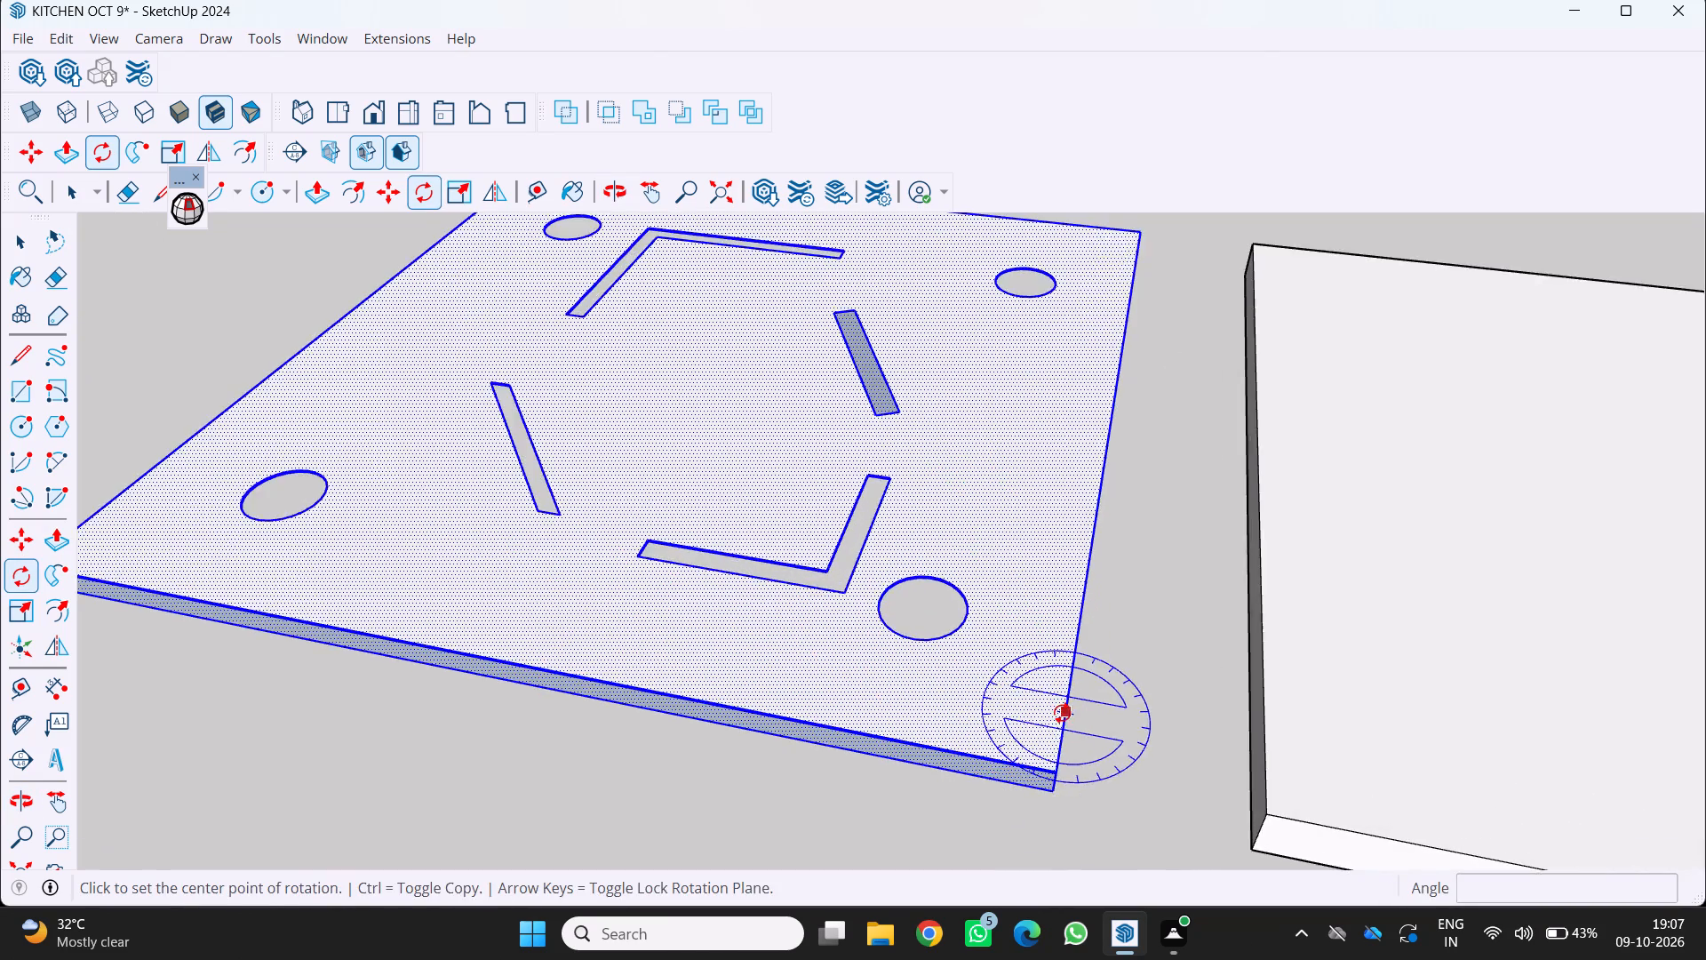
middle_drag(1062, 713, 949, 579)
scroll(949, 579, down, 5)
middle_drag(958, 588, 1036, 633)
scroll(1024, 652, down, 1)
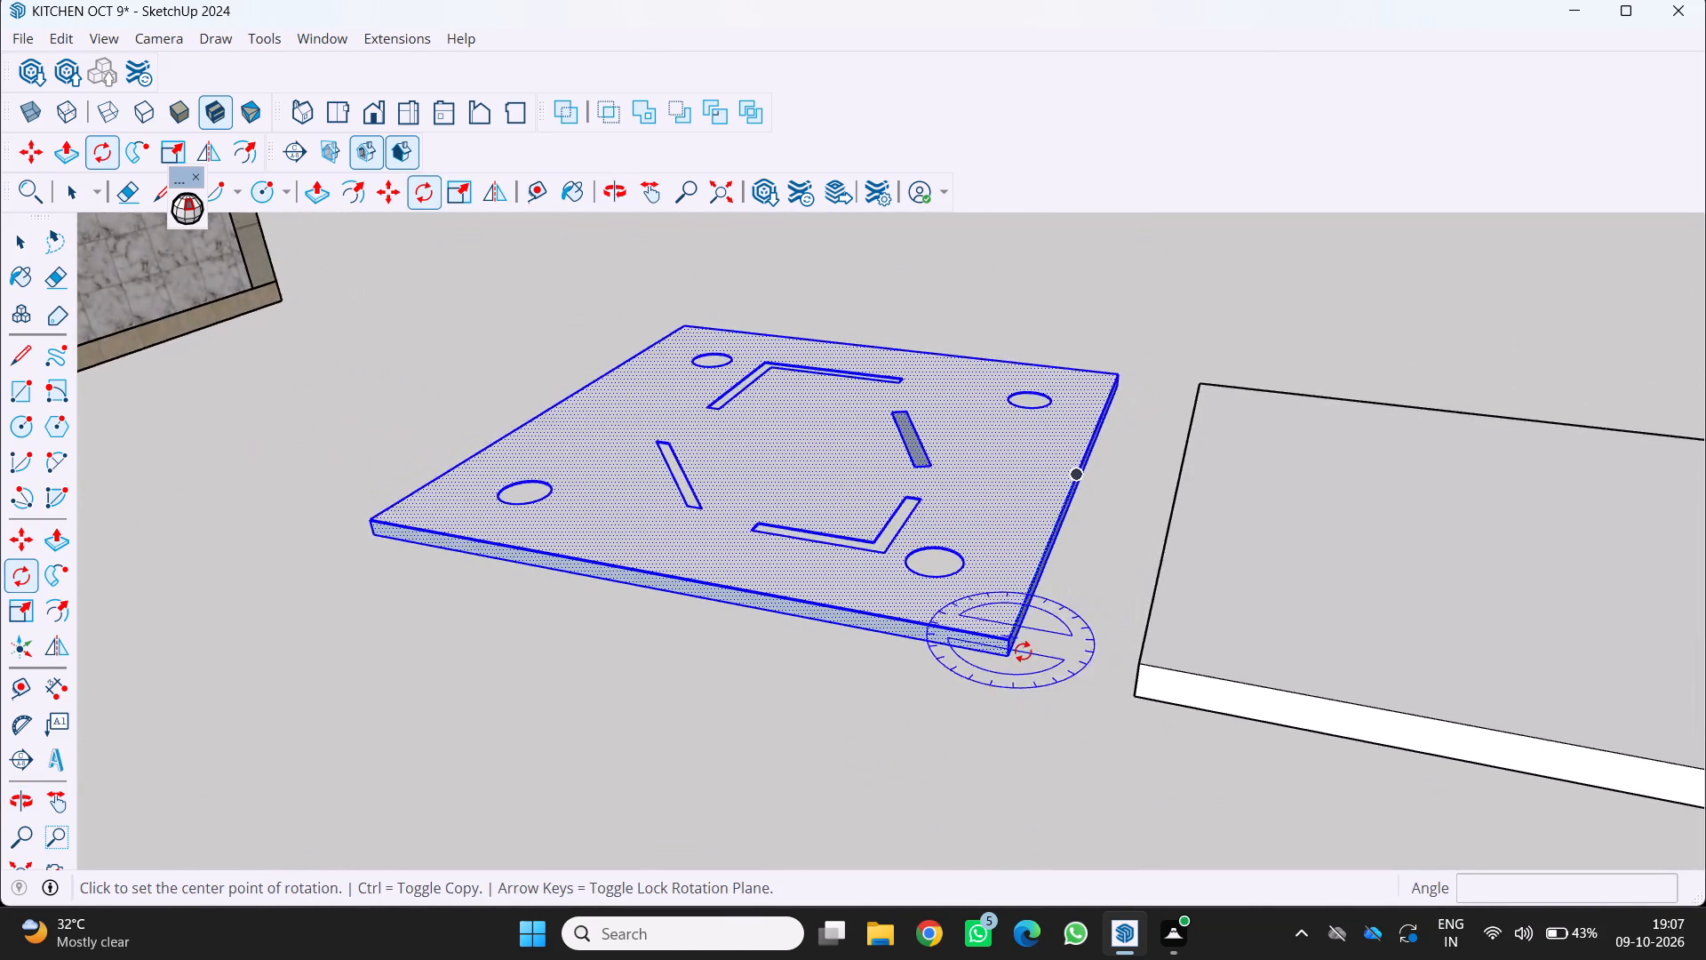
Inspect the kitchen model's outer wall and interior together with the two slabs beside it.
scroll(1023, 652, down, 9)
middle_drag(783, 639, 678, 617)
scroll(678, 617, down, 2)
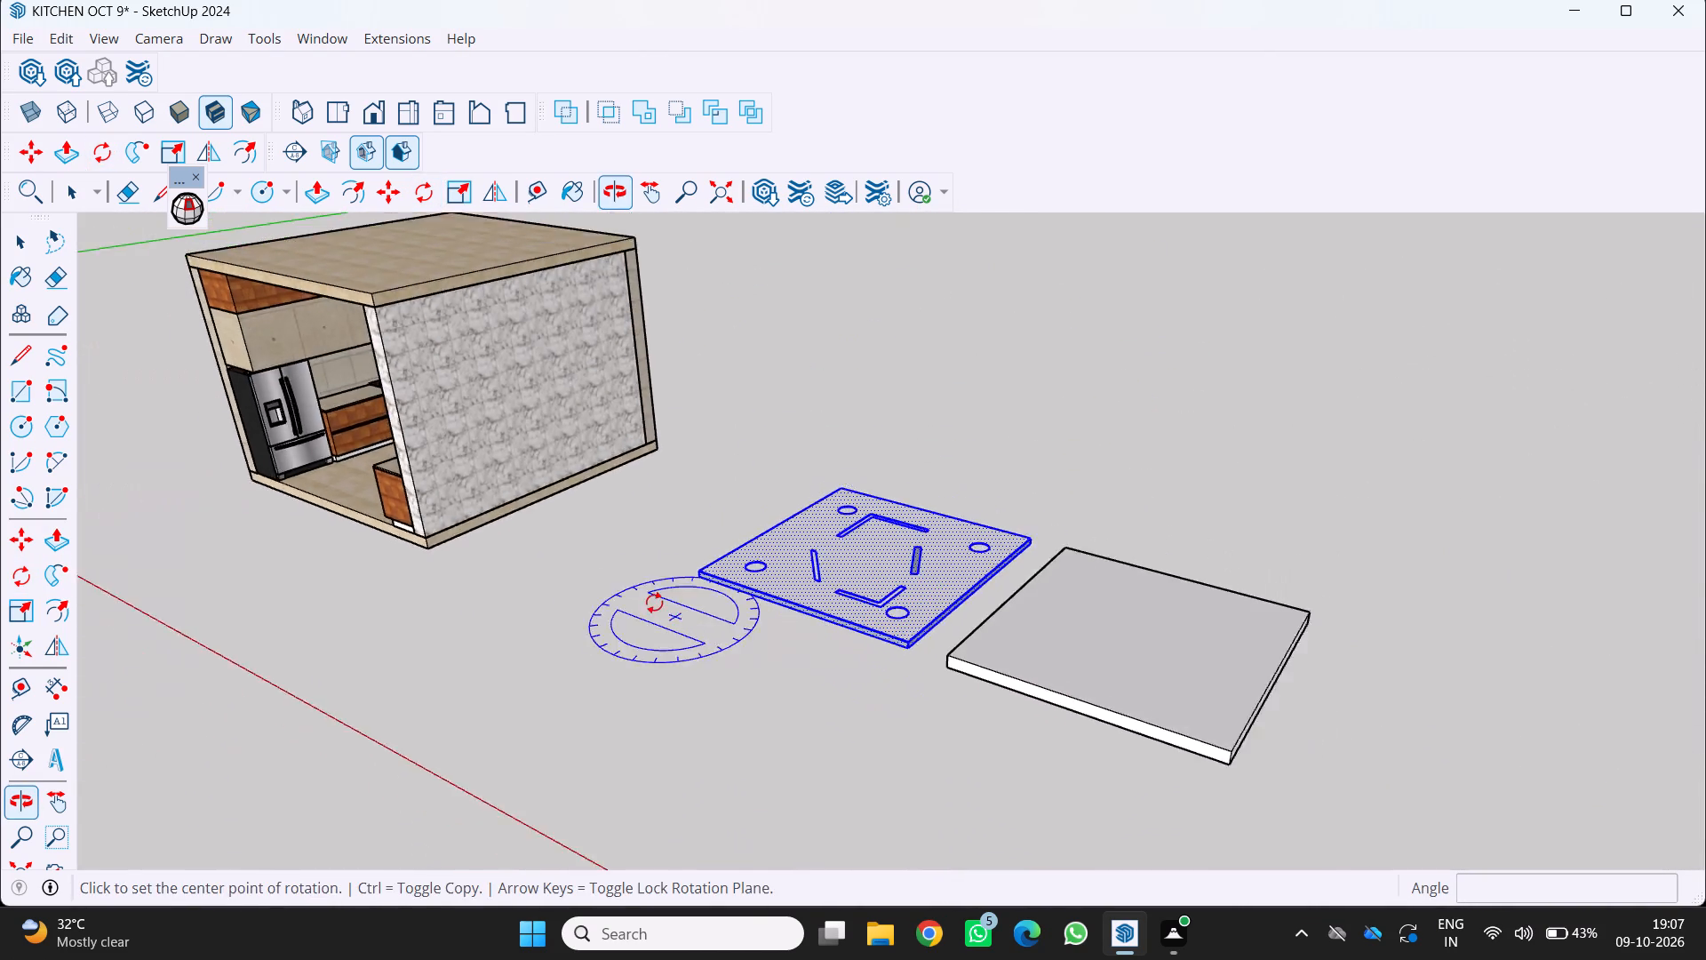
scroll(654, 603, down, 3)
middle_drag(590, 572, 833, 440)
scroll(395, 510, up, 4)
middle_drag(492, 540, 766, 510)
scroll(576, 605, up, 3)
middle_drag(563, 621, 387, 715)
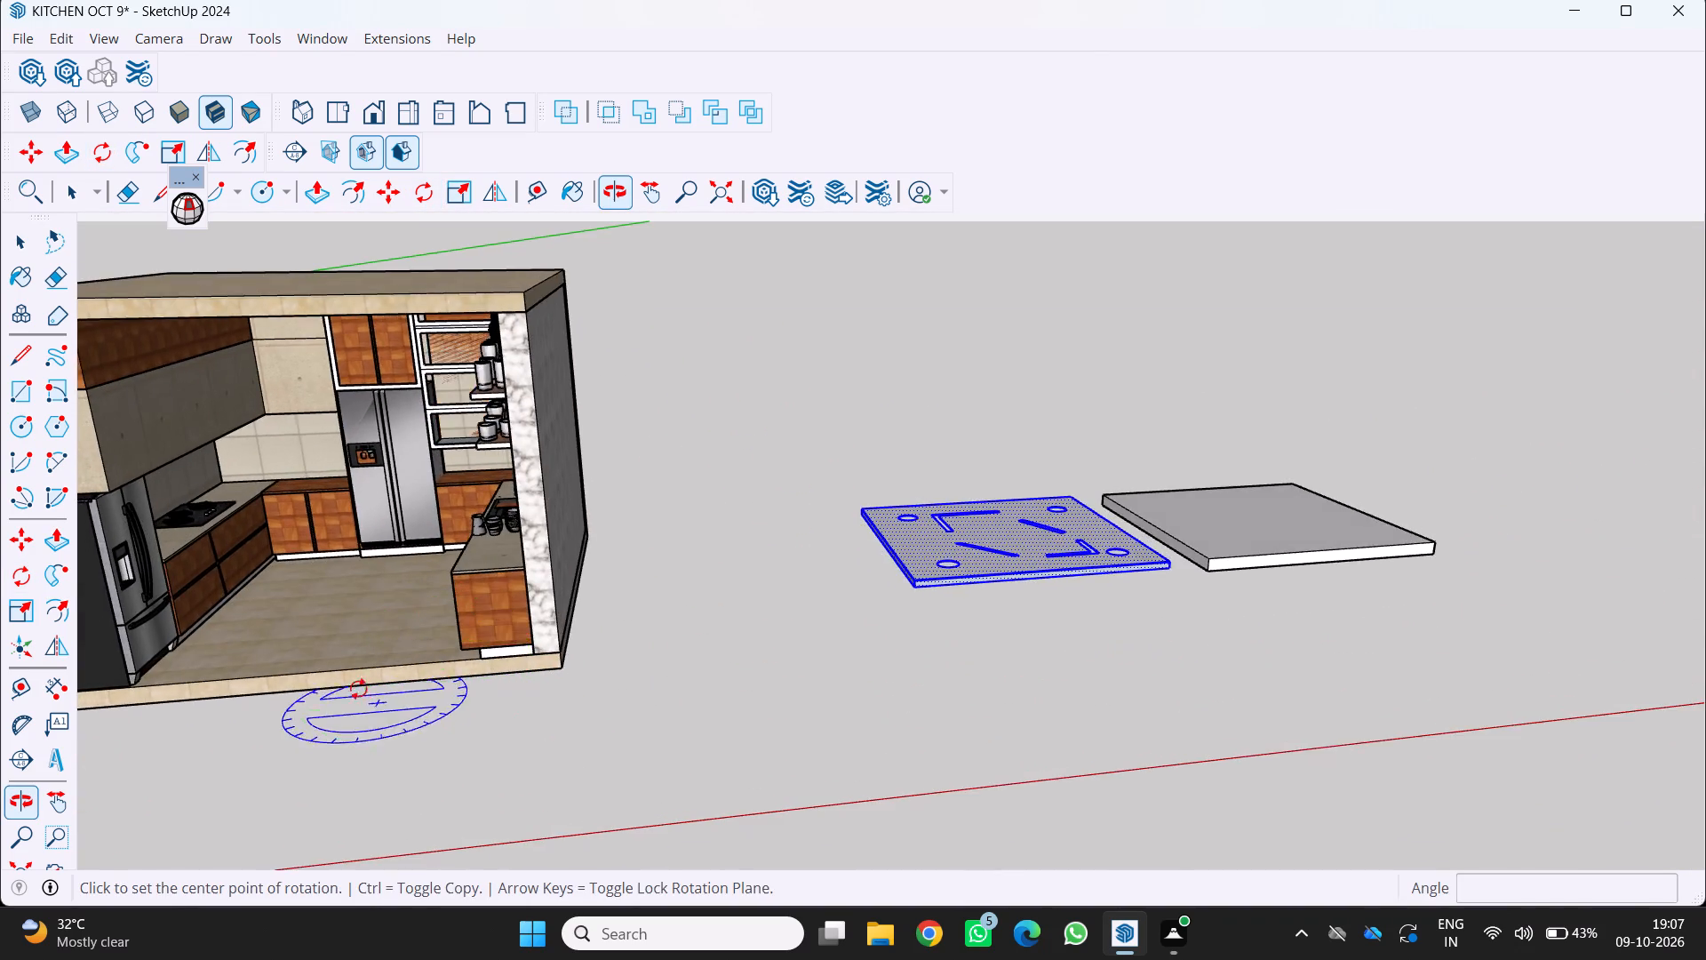
scroll(342, 684, down, 5)
scroll(363, 685, up, 1)
middle_drag(365, 686, 225, 656)
scroll(181, 574, up, 4)
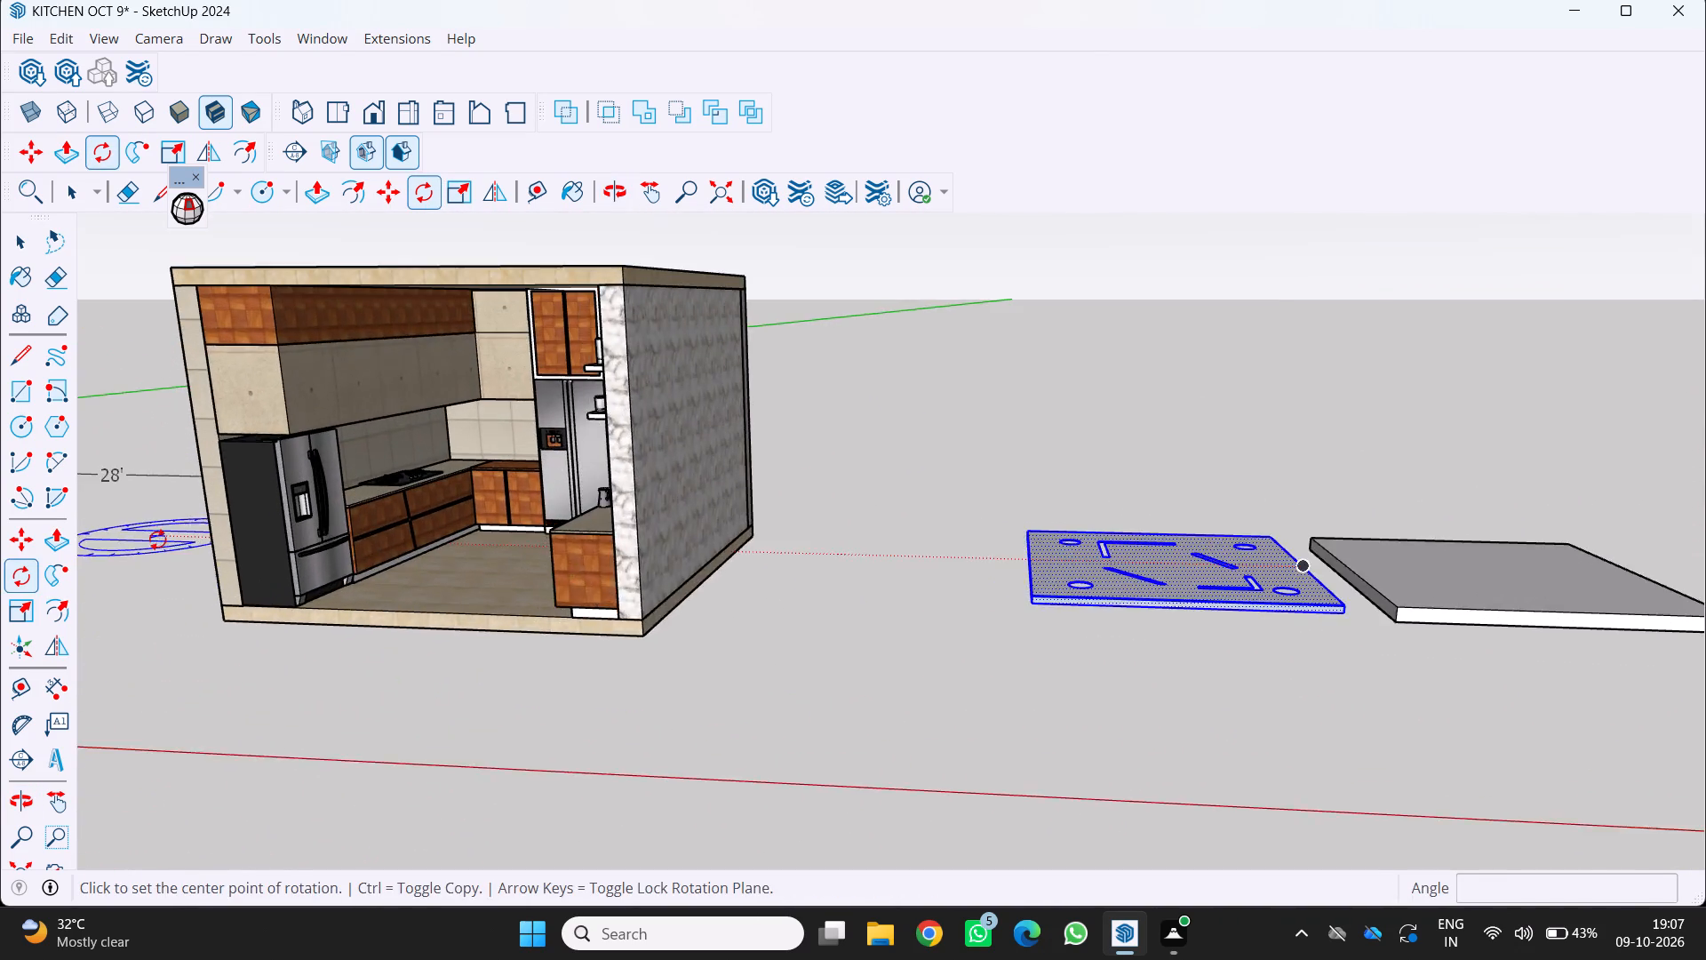
scroll(157, 540, up, 1)
middle_drag(161, 540, 282, 531)
scroll(184, 513, up, 5)
middle_drag(165, 501, 211, 541)
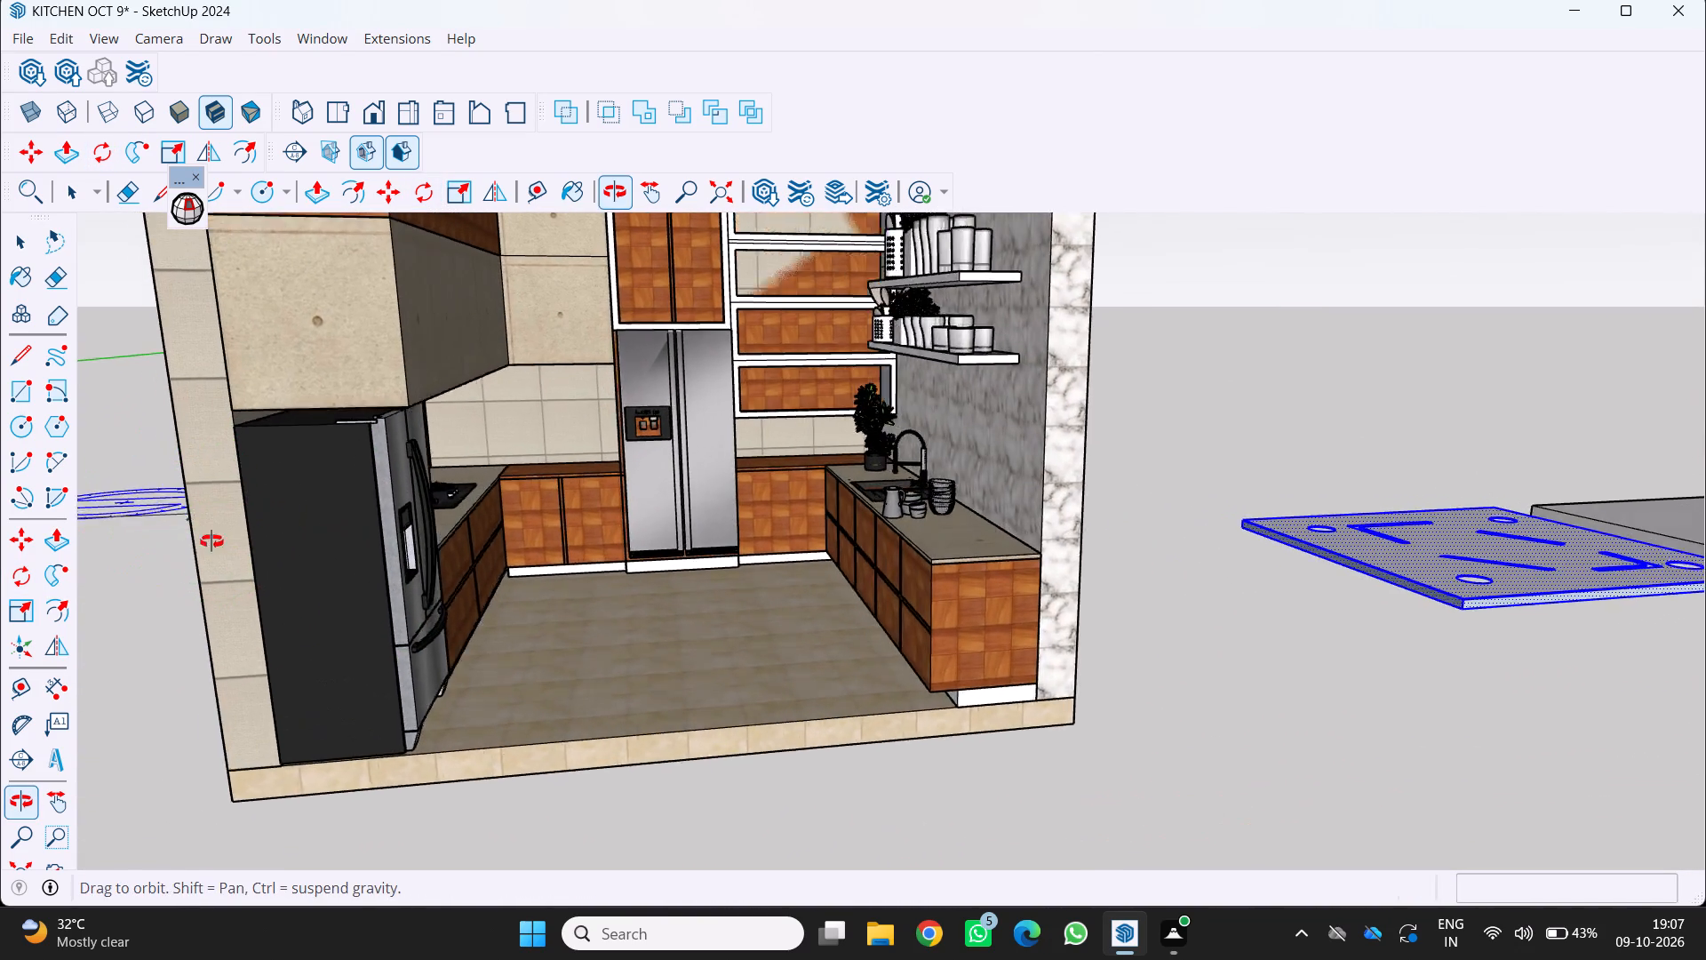
middle_drag(211, 541, 223, 563)
scroll(223, 563, down, 4)
middle_drag(218, 564, 208, 500)
scroll(227, 518, down, 1)
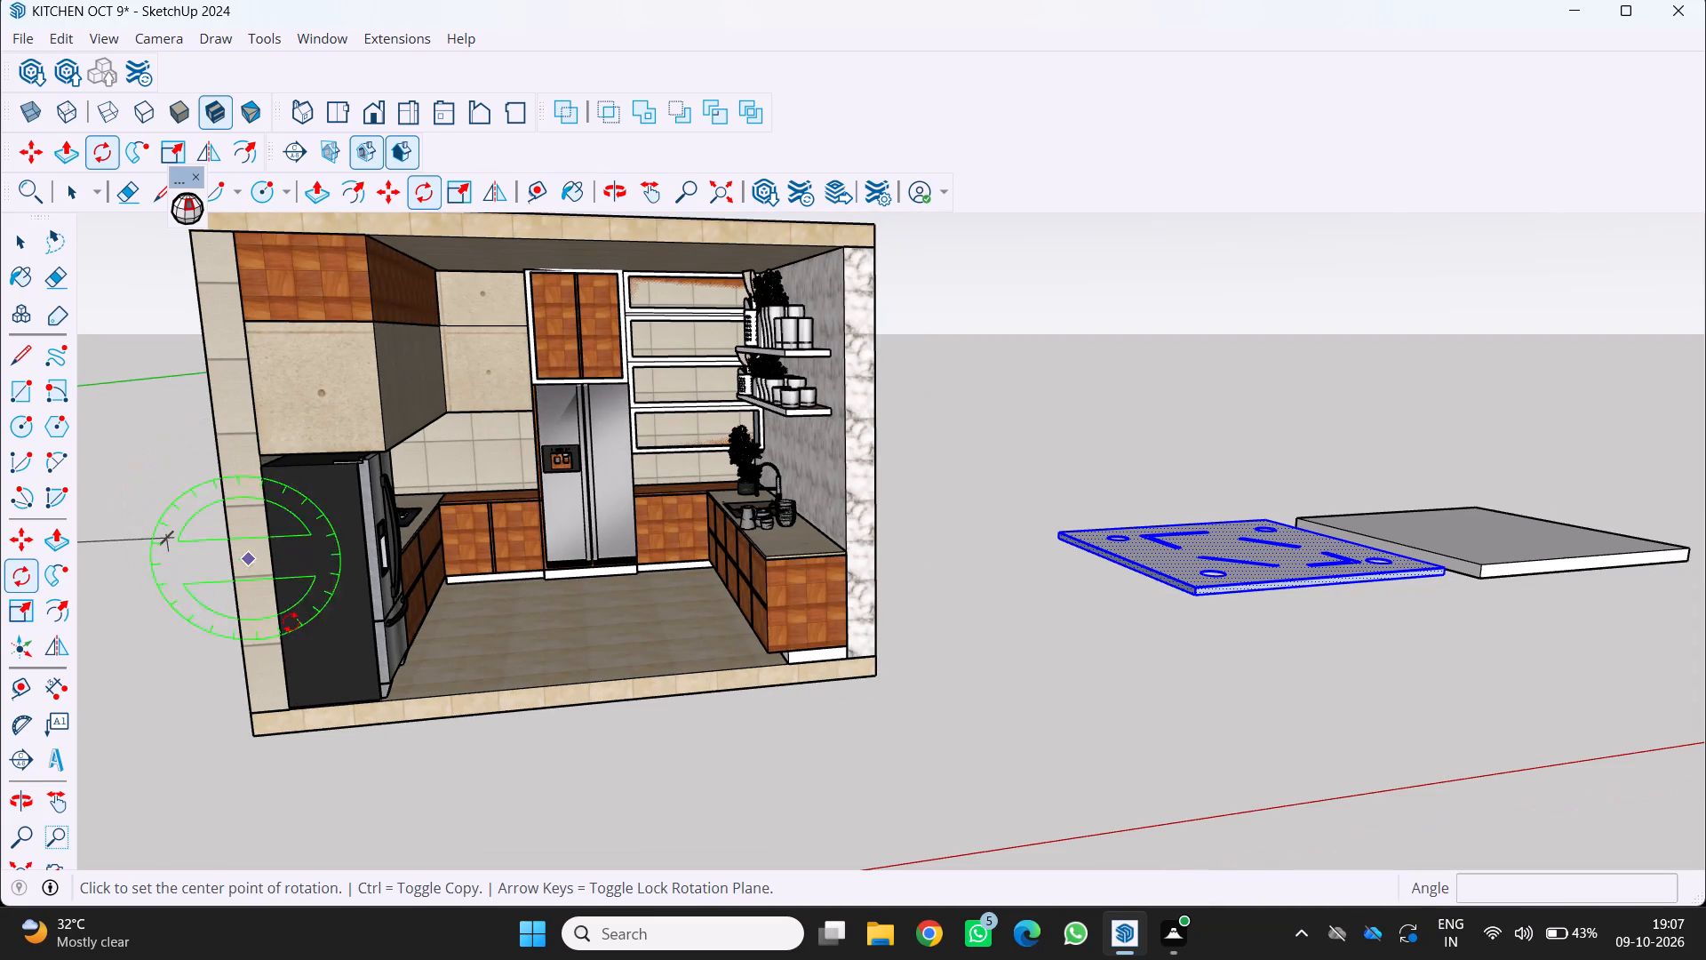
Leave the Rotate tool and deselect the first slab.
key(space)
click(582, 778)
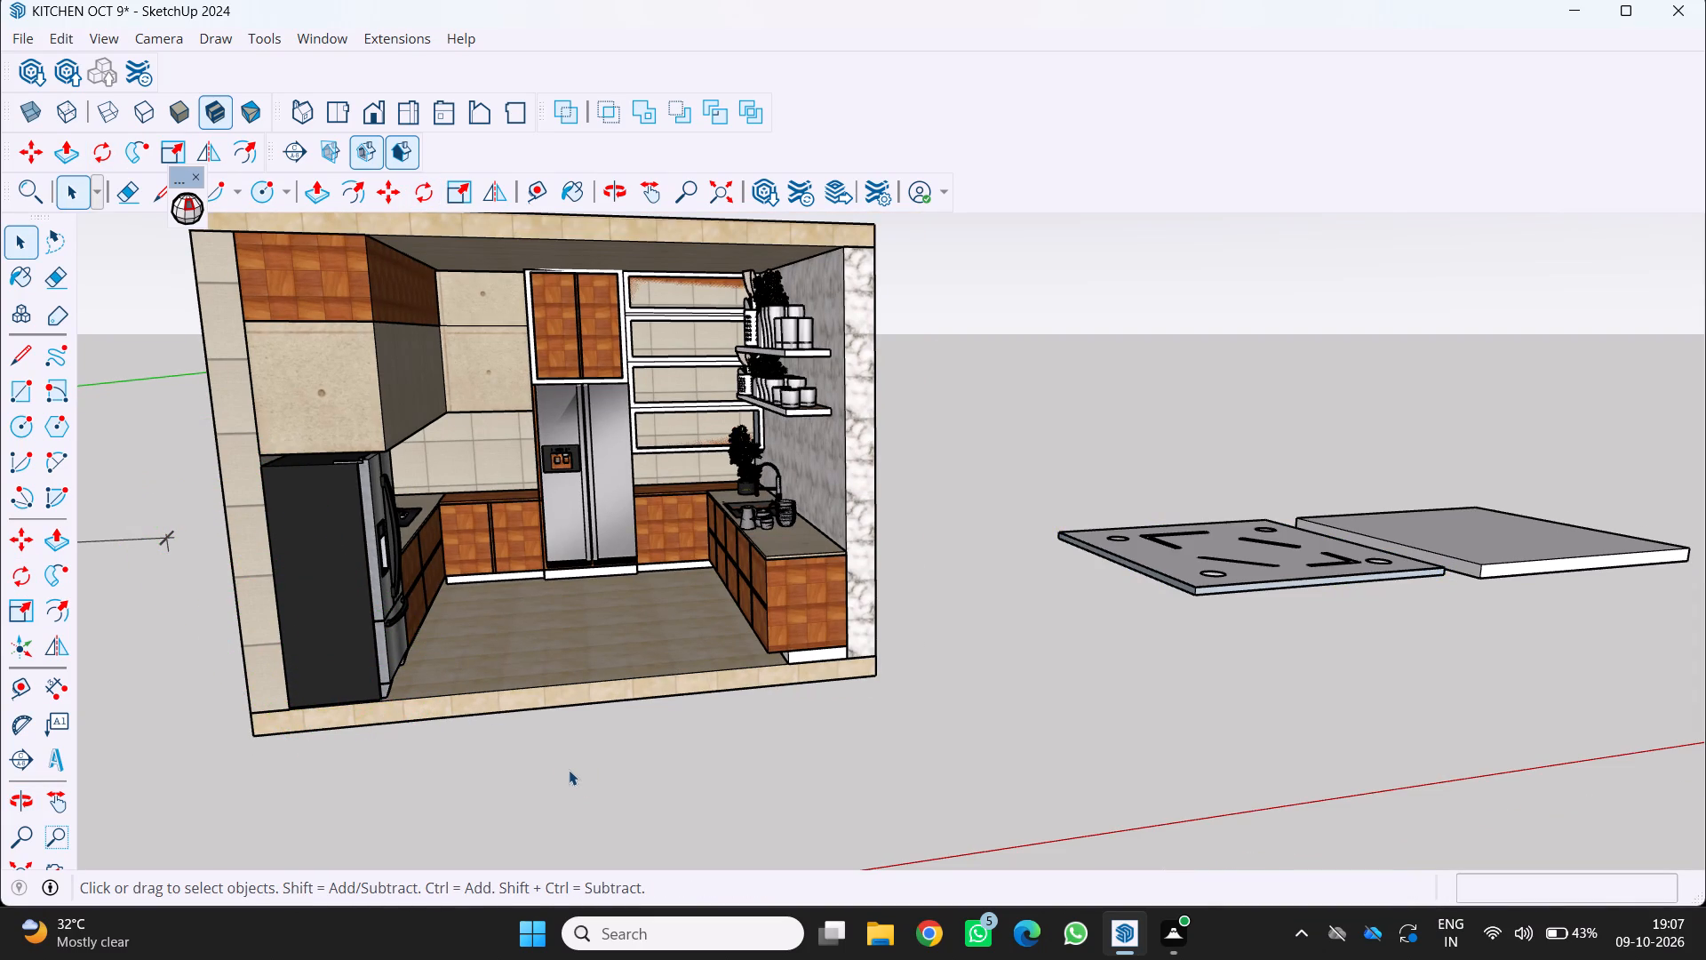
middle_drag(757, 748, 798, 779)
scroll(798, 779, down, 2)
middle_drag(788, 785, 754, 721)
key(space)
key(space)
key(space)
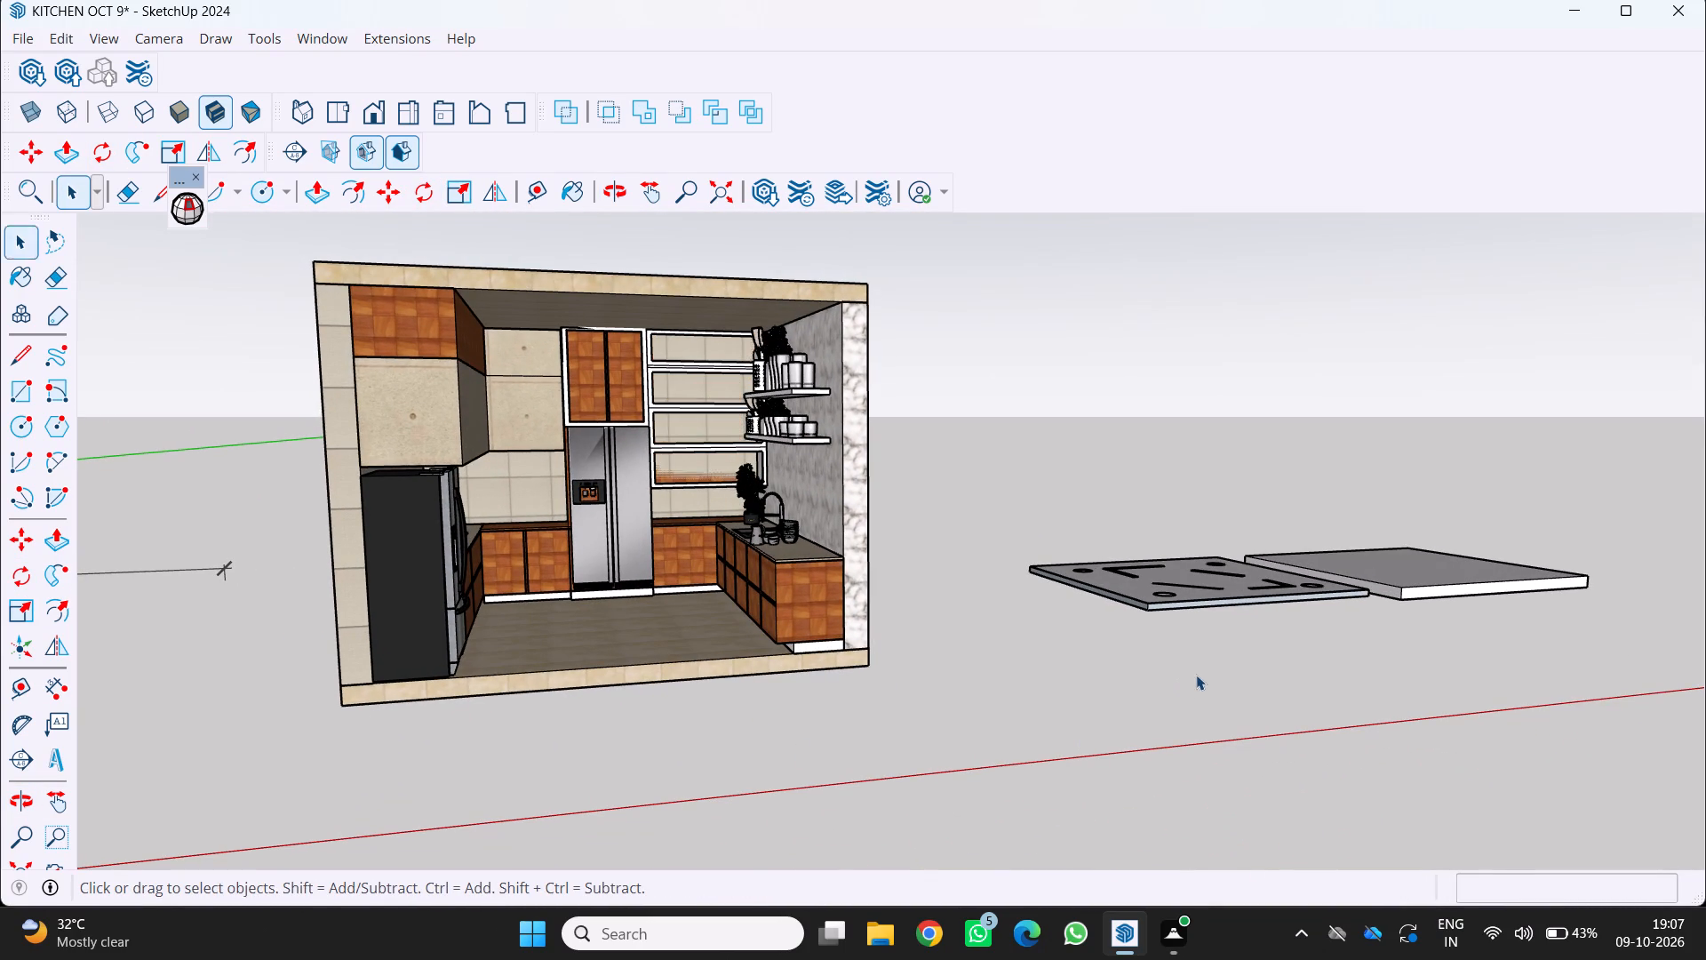
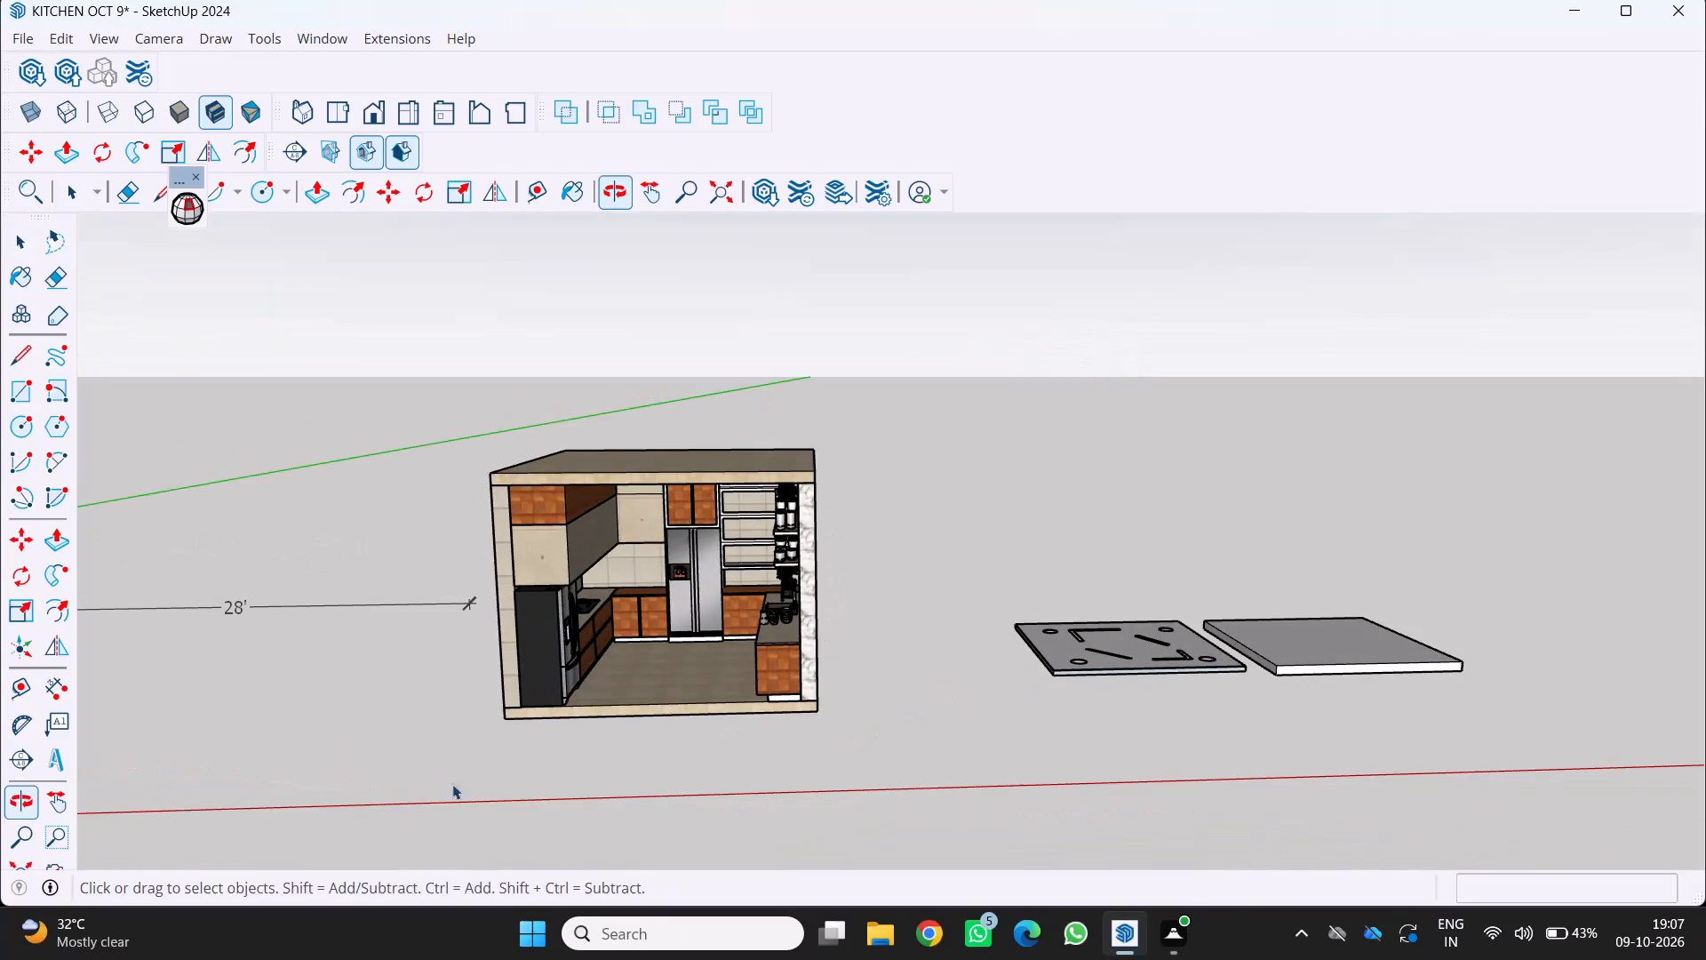
Delete the 28' dimension beside the kitchen model.
click(270, 603)
click(270, 603)
click(279, 609)
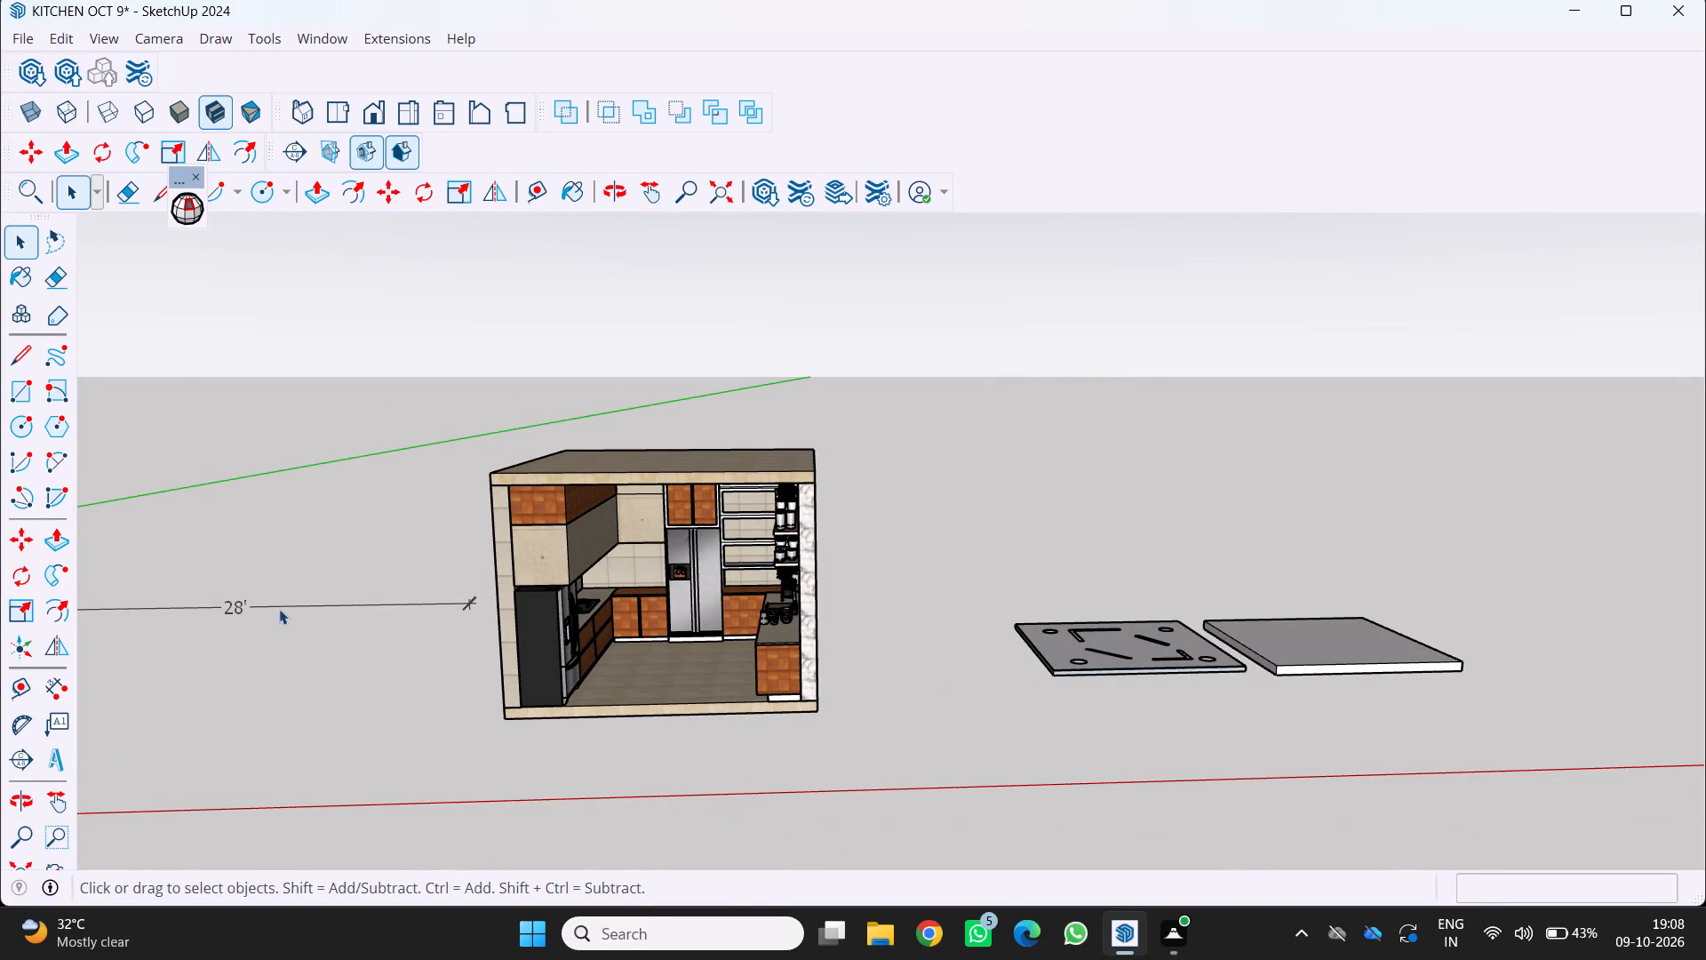
key(Delete)
Delete the thin plate with holes and slots lying beside the kitchen.
scroll(388, 594, down, 2)
middle_drag(389, 596, 390, 597)
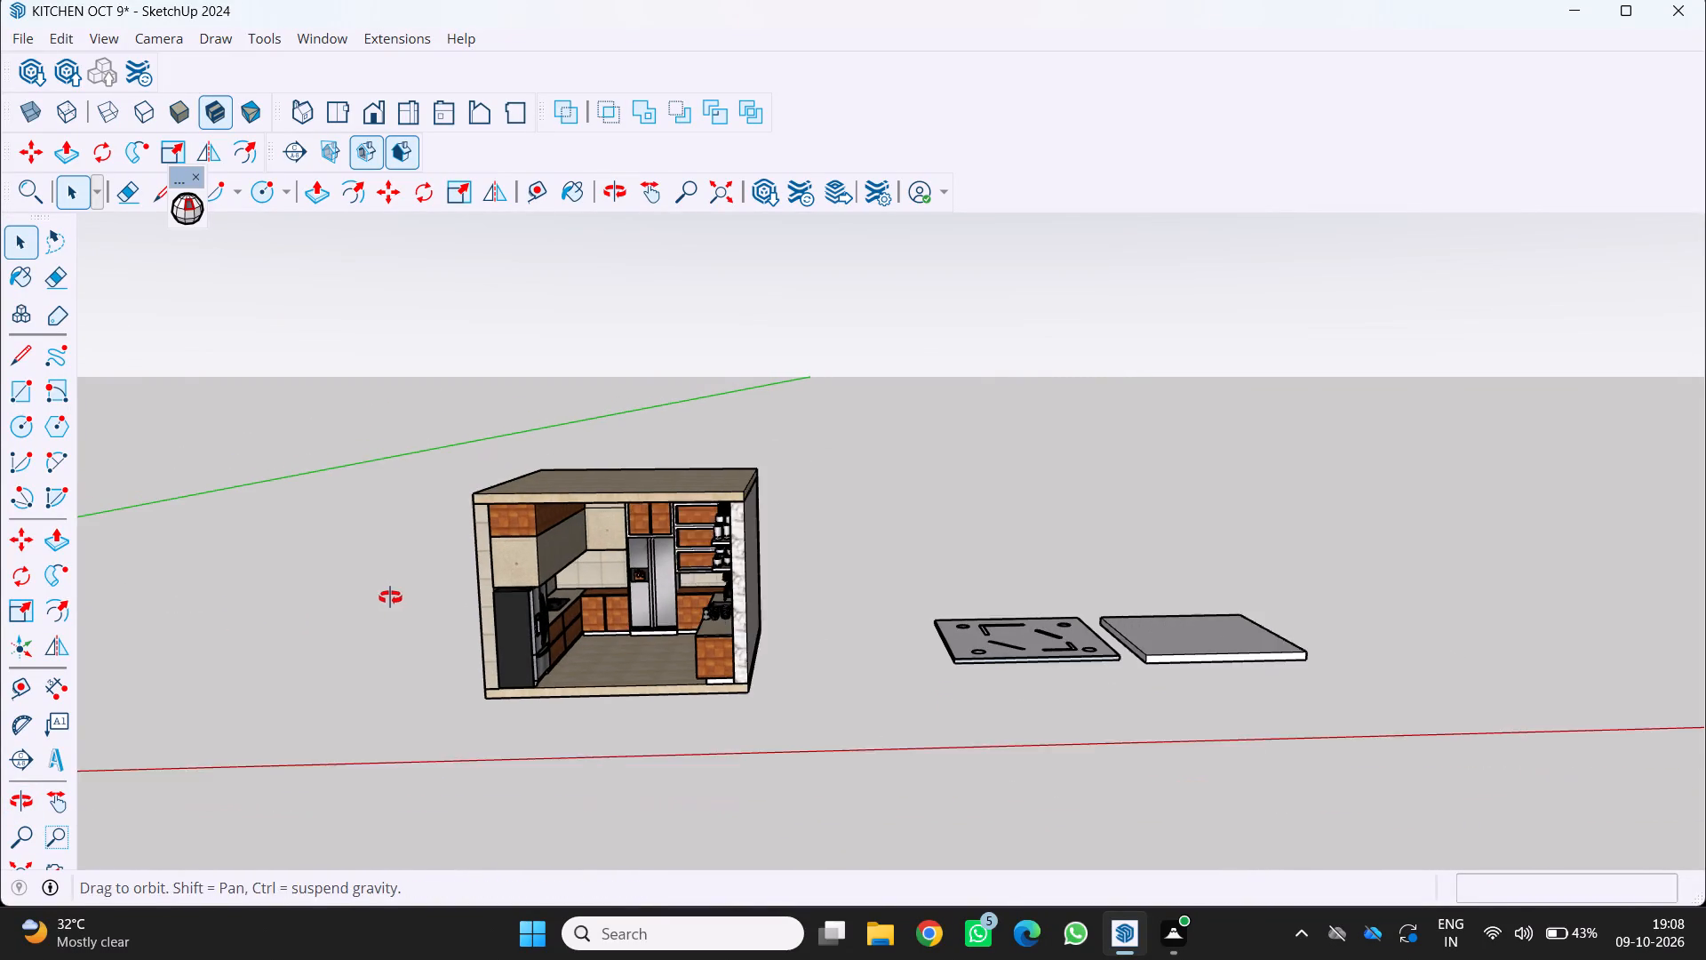
middle_drag(390, 597, 396, 610)
scroll(394, 612, up, 1)
scroll(335, 646, down, 4)
middle_drag(329, 646, 201, 639)
scroll(199, 639, down, 5)
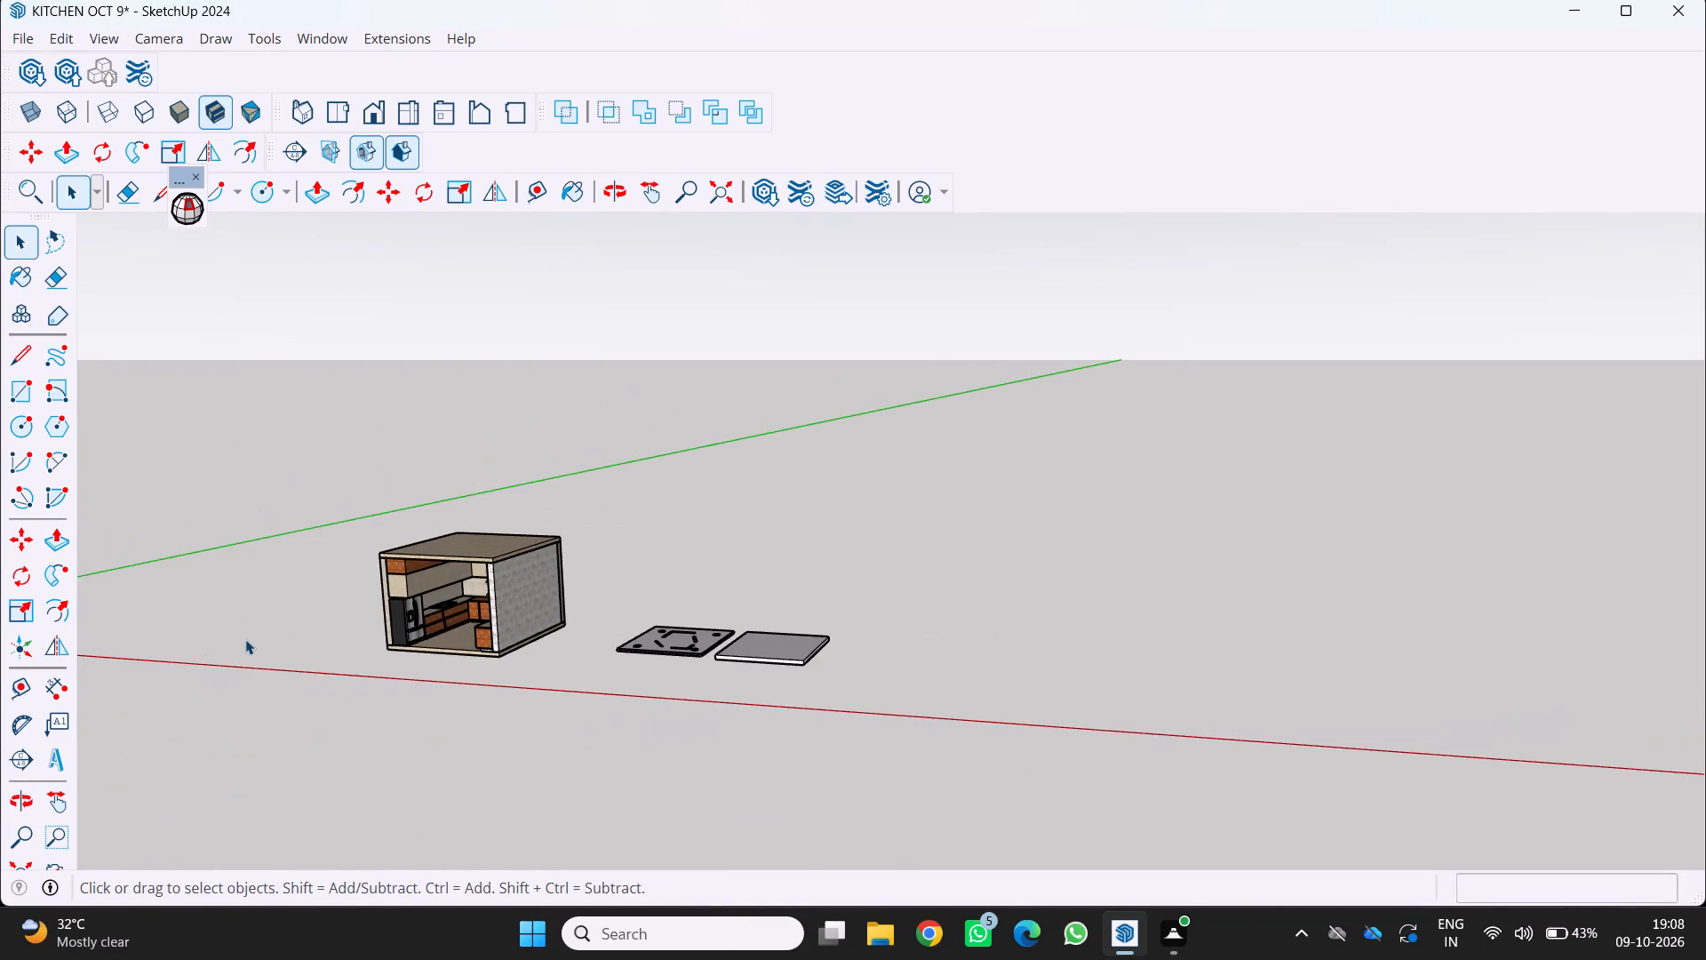
middle_drag(283, 642, 482, 547)
scroll(498, 547, down, 4)
scroll(595, 655, up, 5)
scroll(676, 629, up, 1)
middle_drag(676, 629, 737, 659)
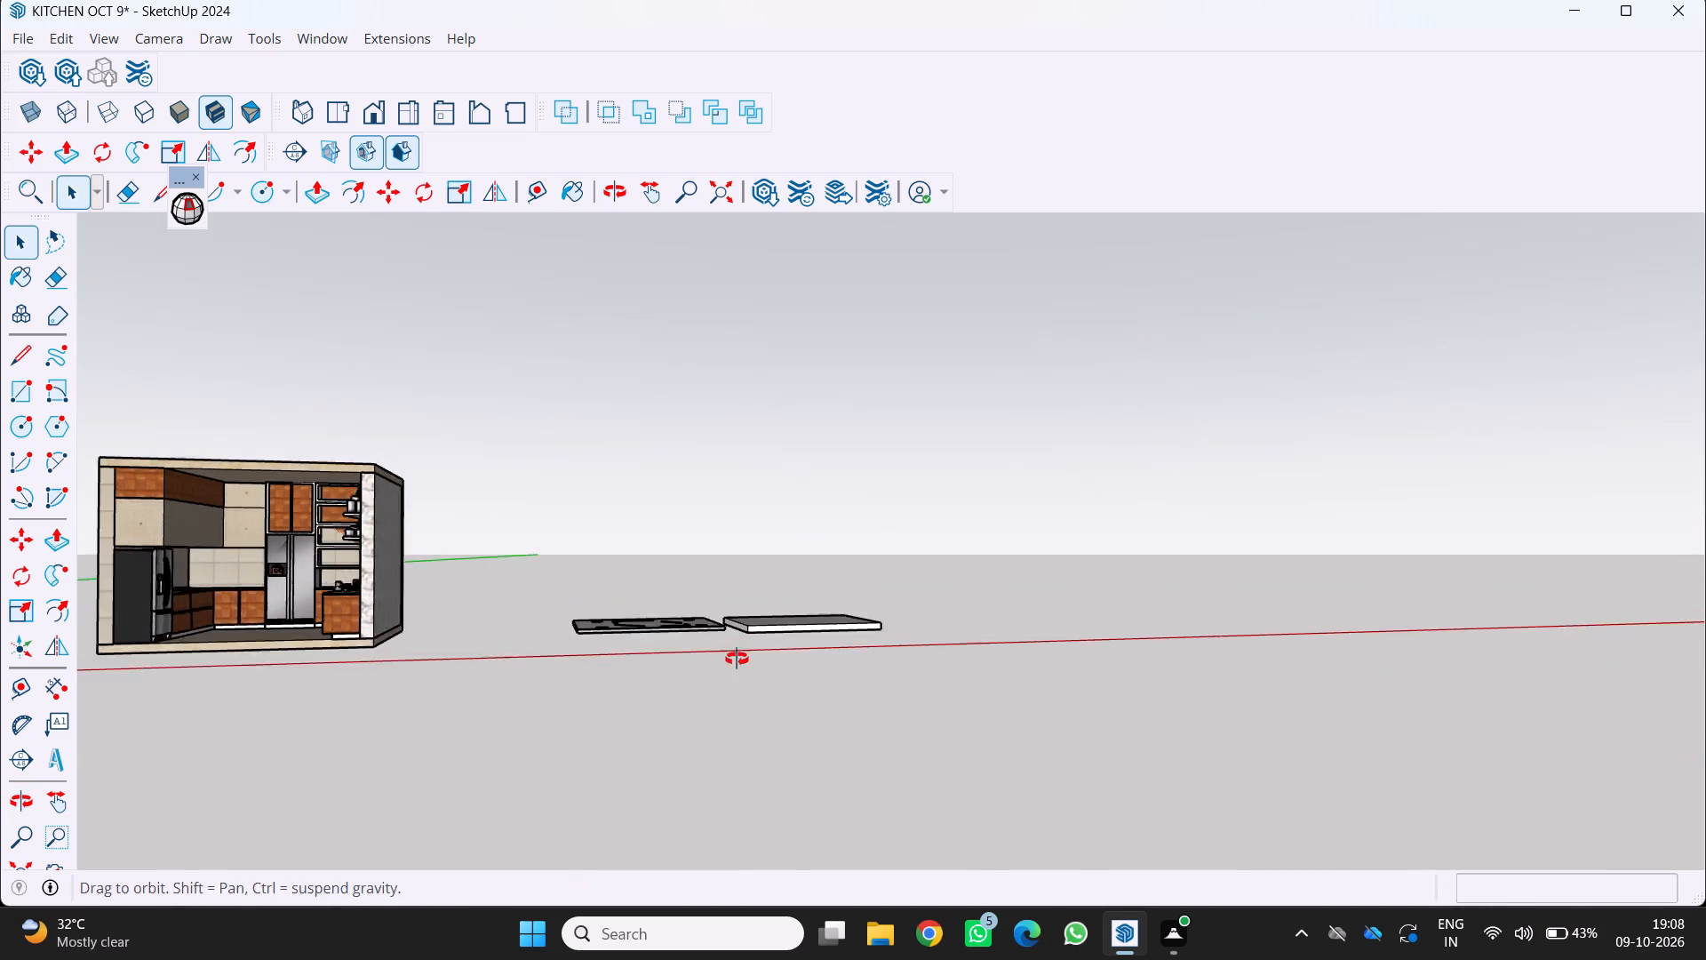
middle_drag(737, 659, 792, 682)
scroll(642, 664, up, 2)
click(634, 640)
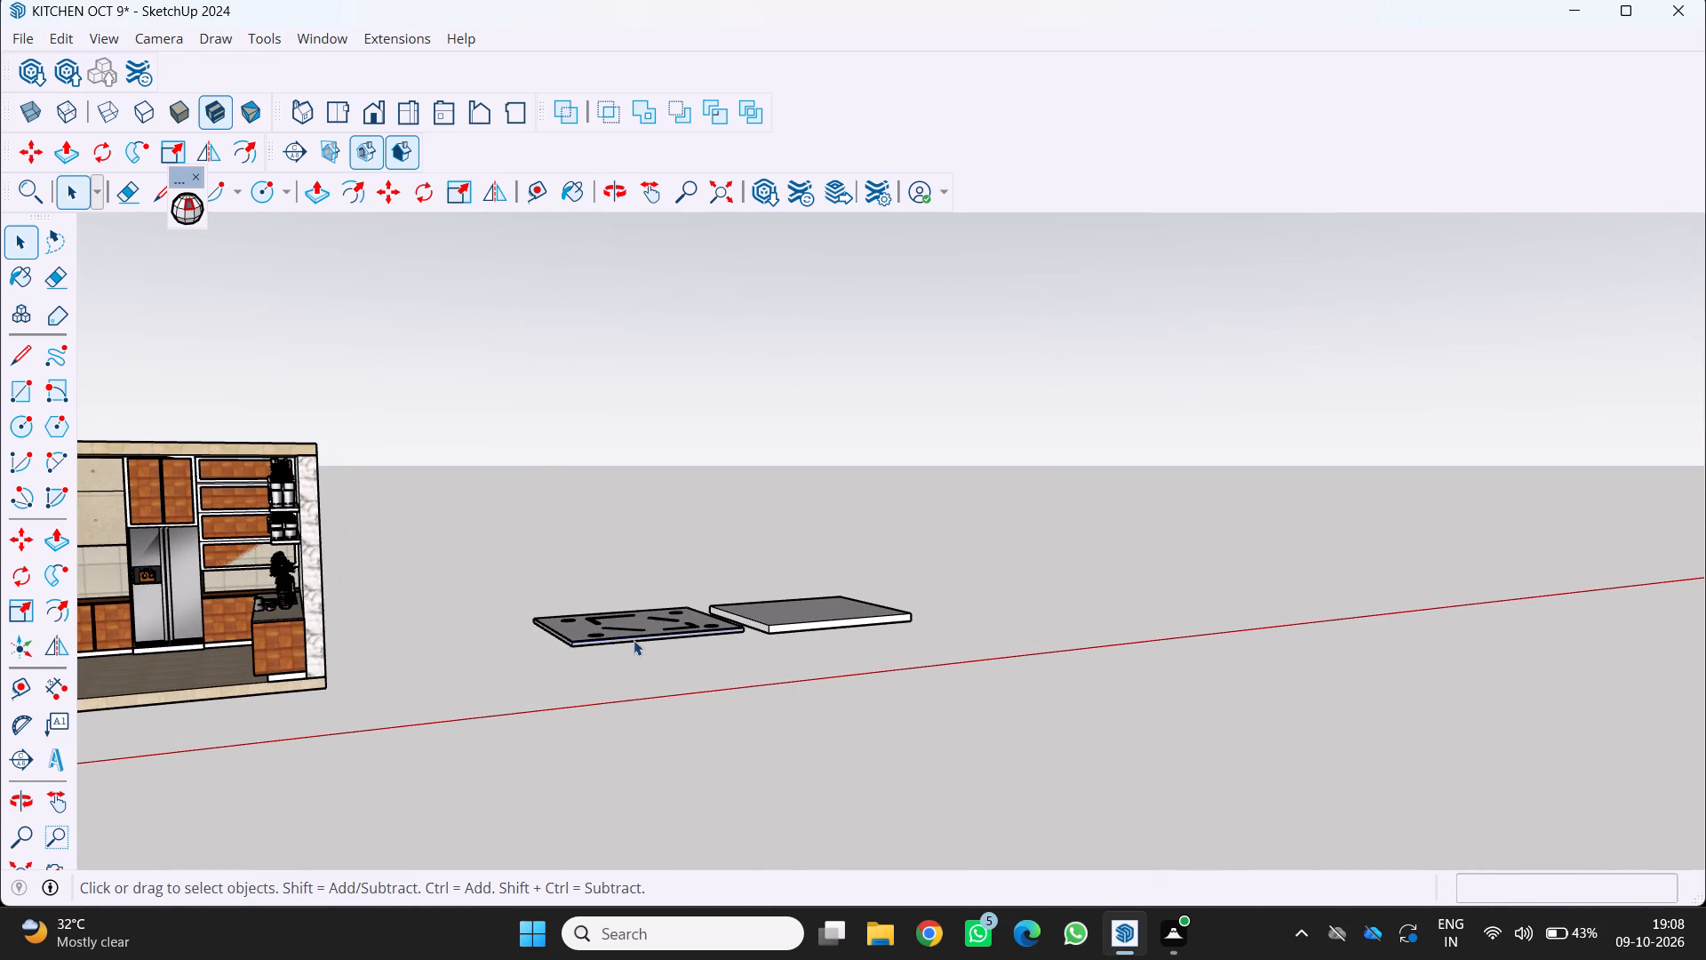
triple_click(632, 640)
key(Delete)
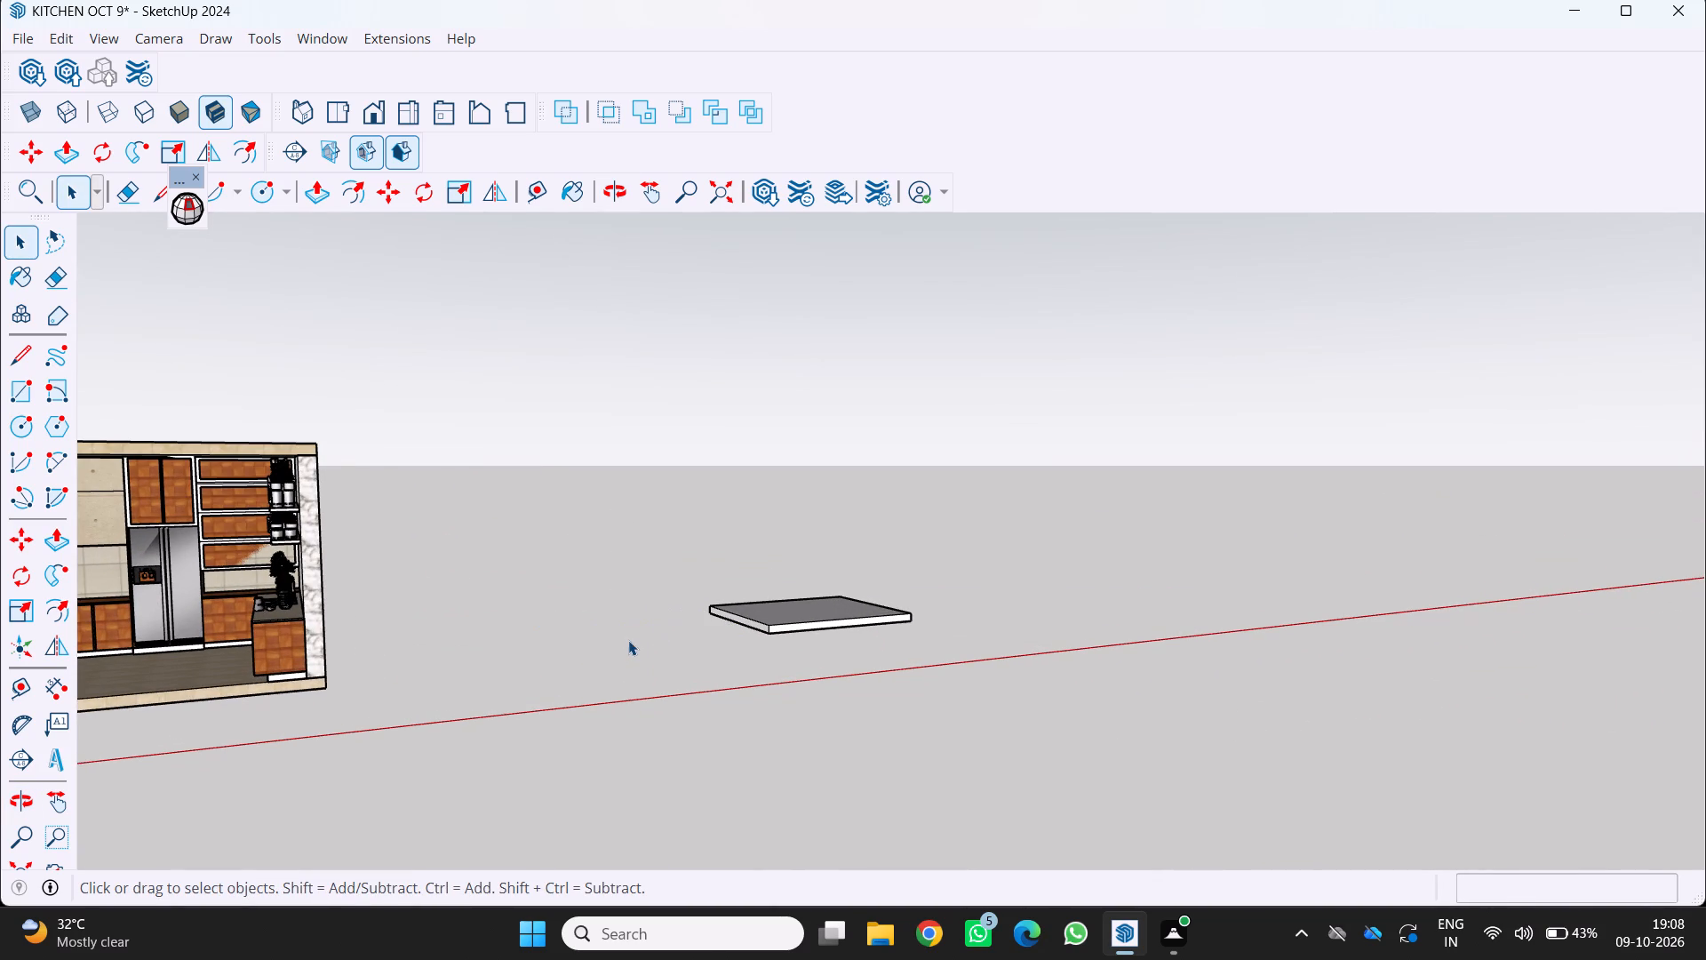
Delete the plain rectangular slab, including all its faces and edges, beside the kitchen.
middle_drag(793, 617, 619, 648)
scroll(619, 648, up, 1)
double_click(883, 604)
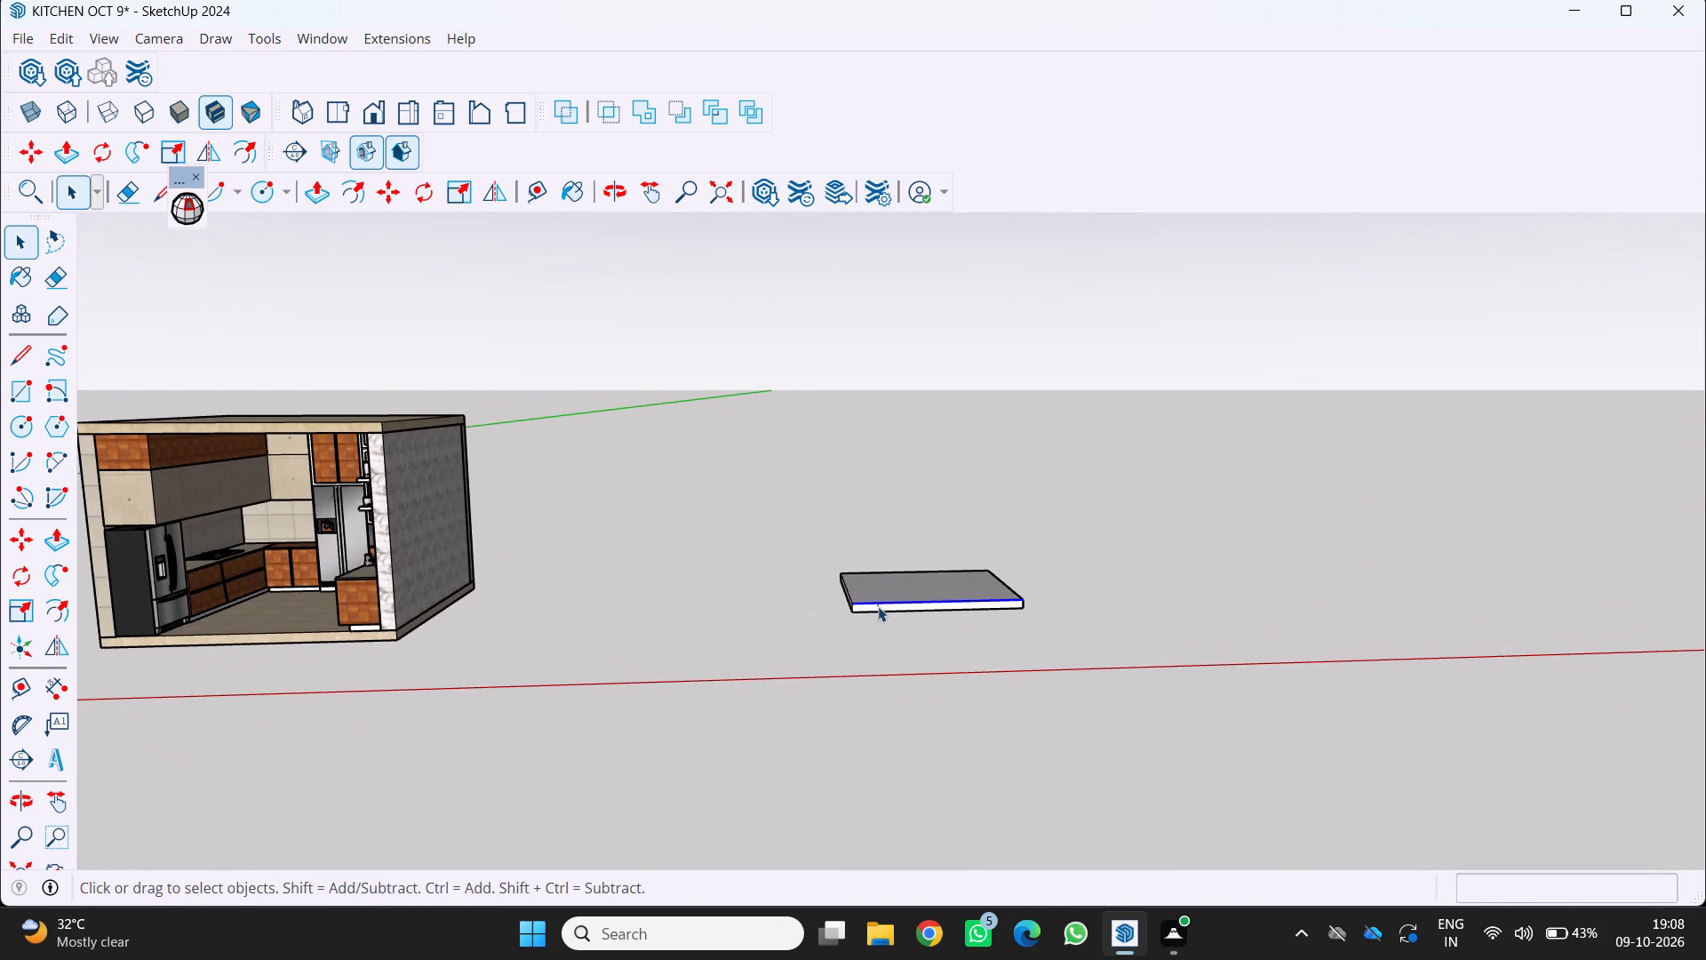
double_click(877, 606)
triple_click(869, 574)
click(866, 597)
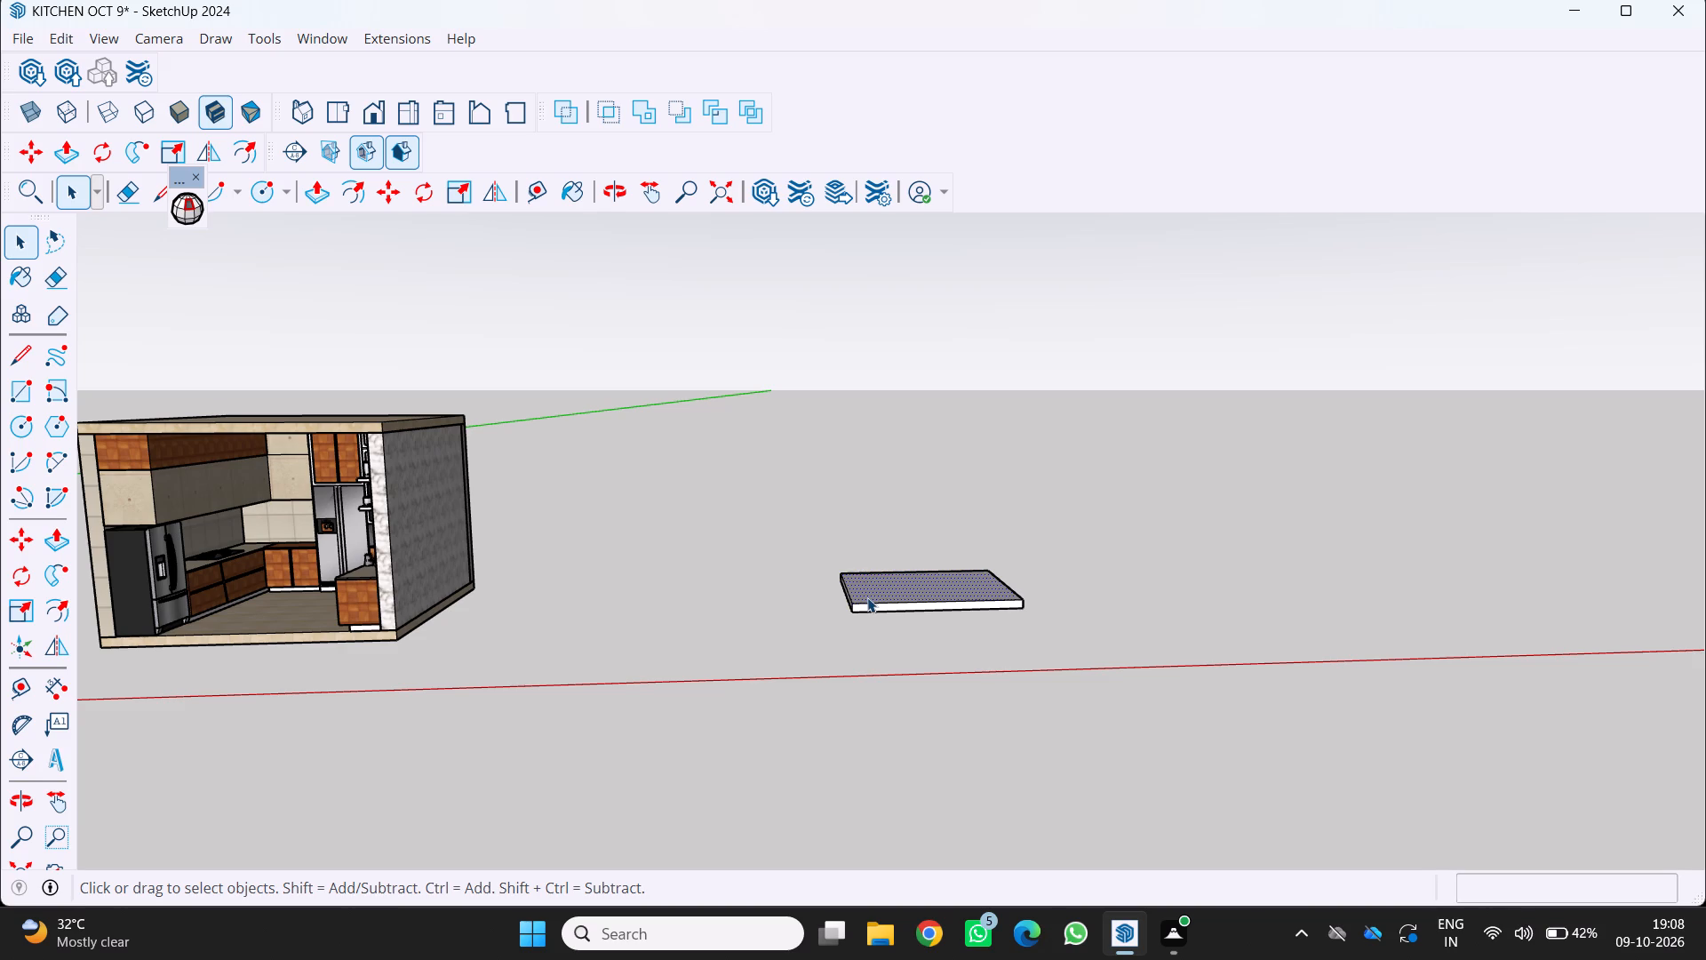
triple_click(867, 597)
key(Delete)
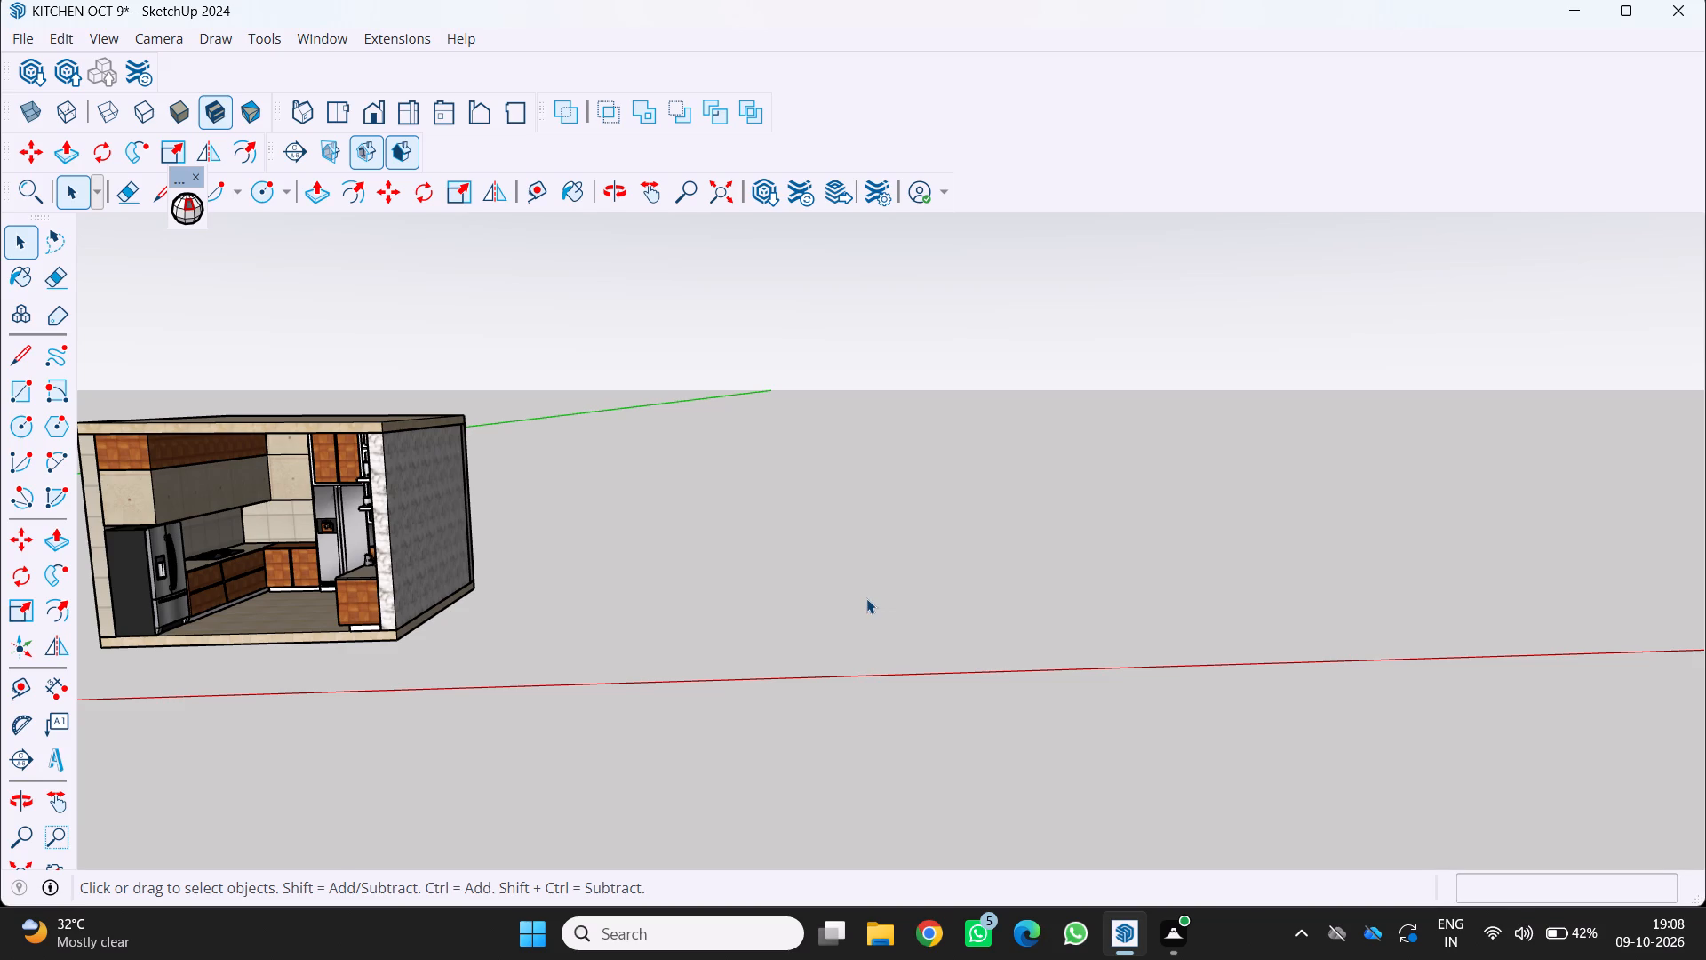
Save the kitchen model under its existing file name.
scroll(866, 598, down, 5)
middle_click(859, 602)
scroll(391, 706, up, 2)
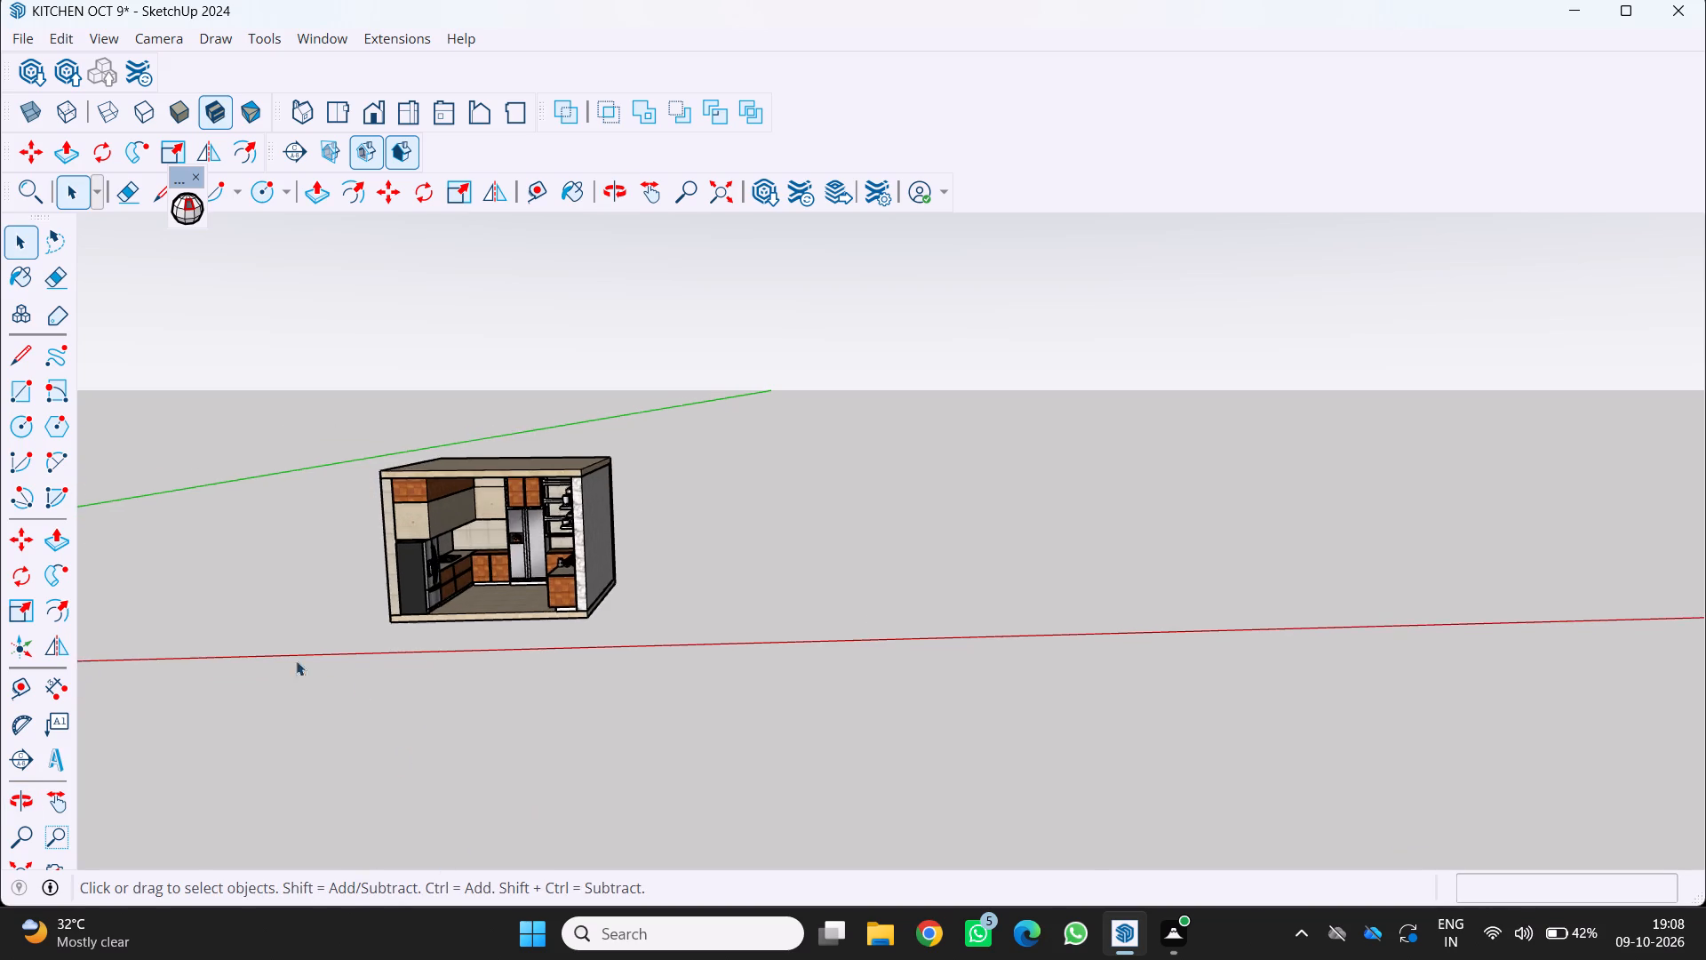
scroll(296, 660, up, 2)
middle_drag(266, 603, 312, 516)
scroll(277, 596, up, 1)
scroll(347, 493, up, 5)
middle_drag(402, 442, 422, 558)
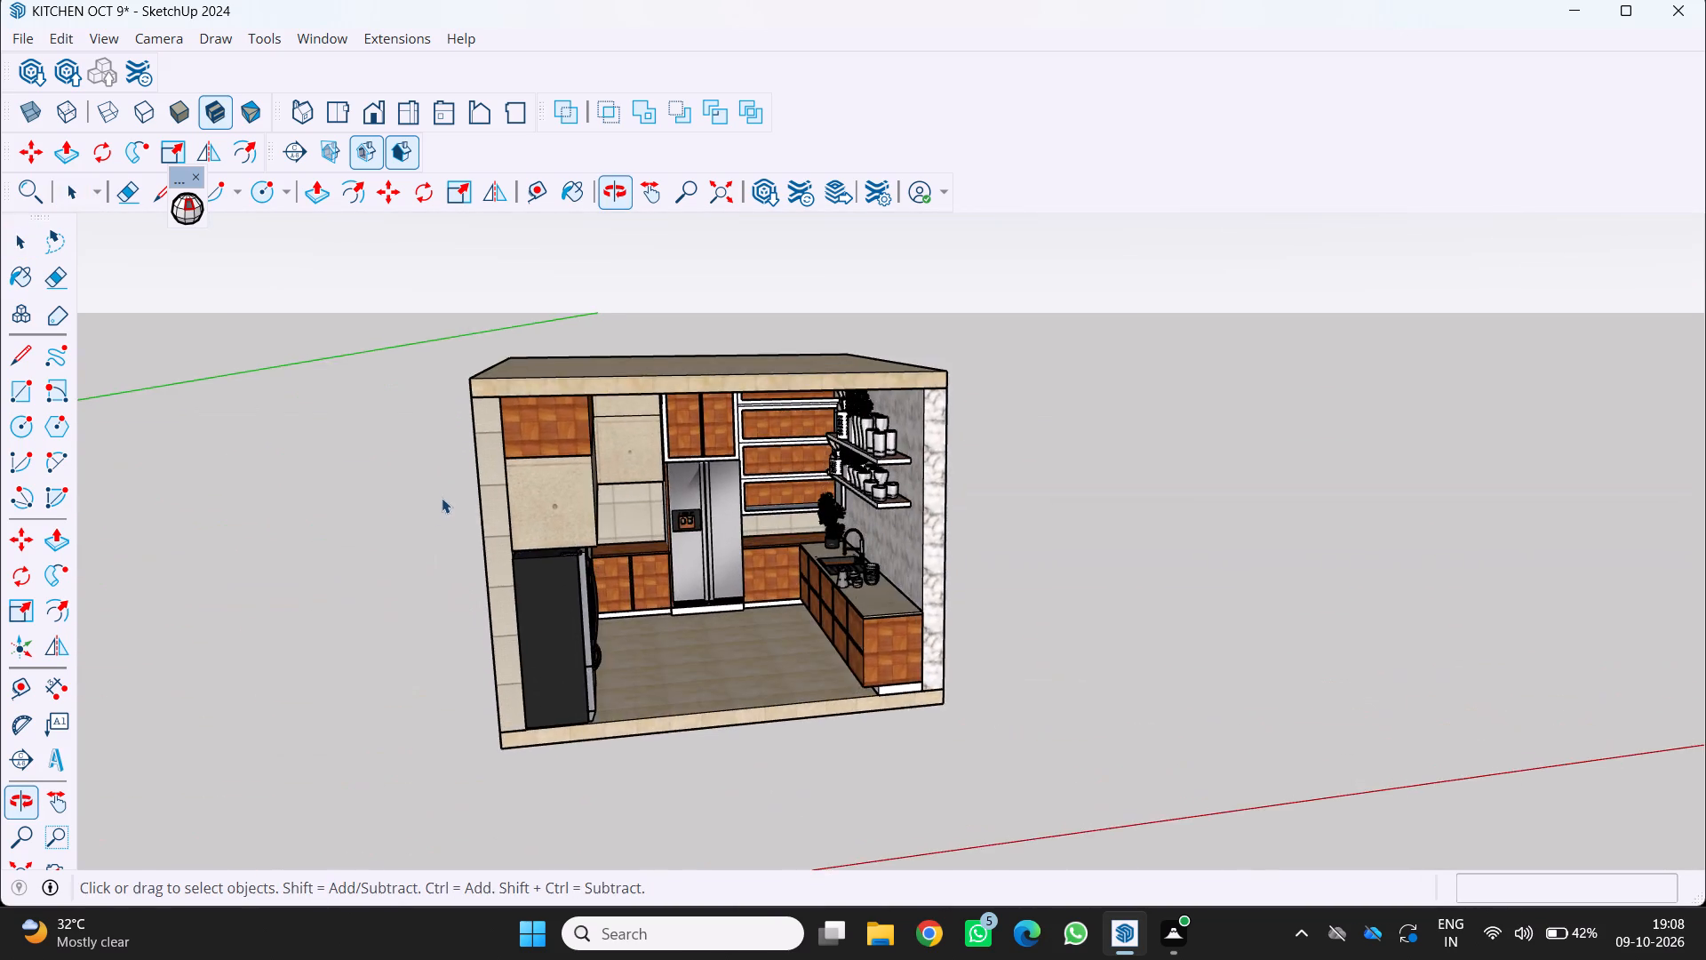
scroll(442, 493, up, 6)
middle_drag(403, 447, 339, 371)
scroll(343, 376, down, 3)
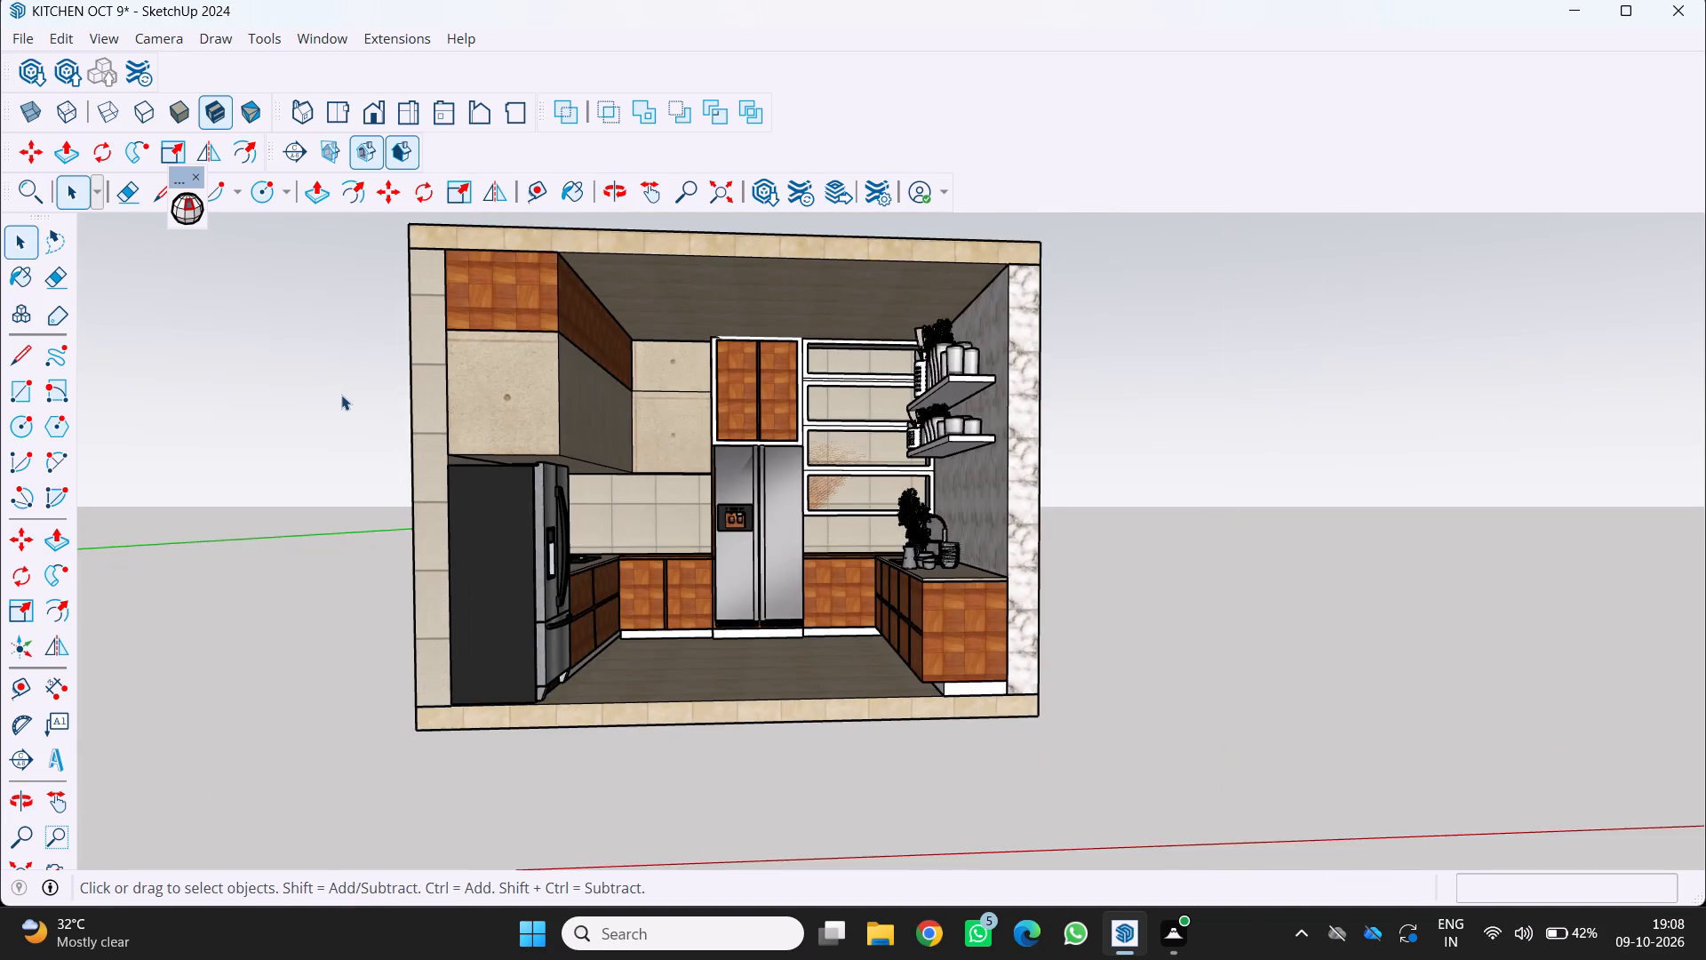
scroll(341, 395, down, 2)
middle_drag(343, 396, 358, 403)
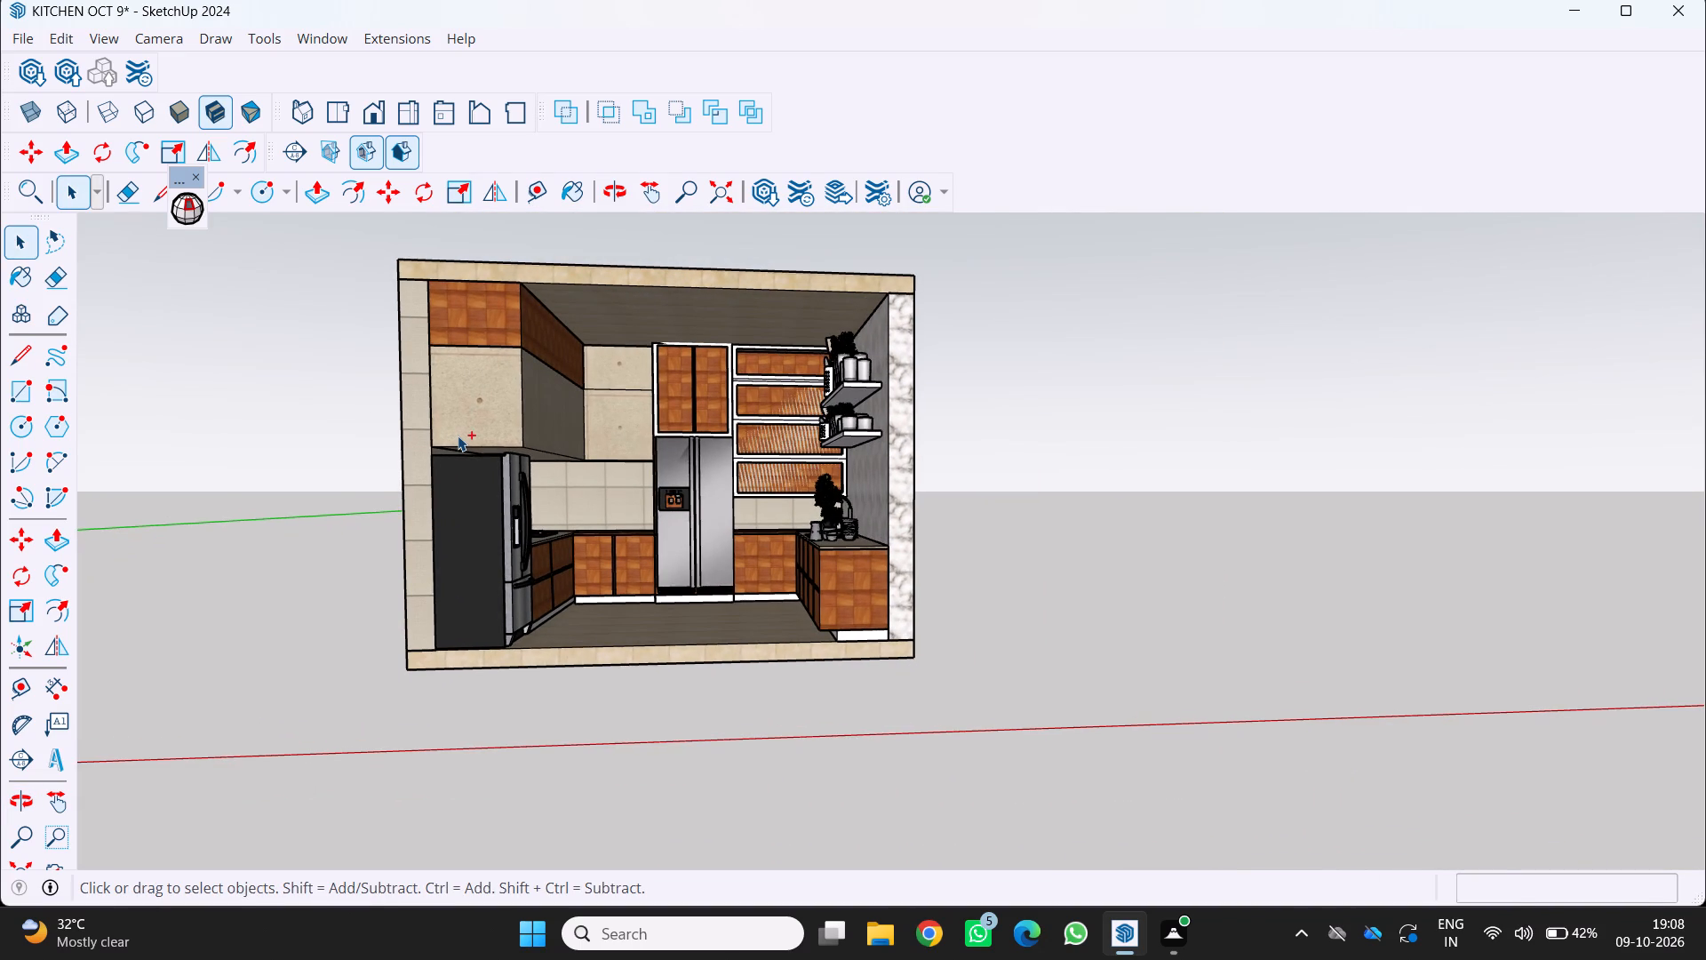
key(ctrl+s)
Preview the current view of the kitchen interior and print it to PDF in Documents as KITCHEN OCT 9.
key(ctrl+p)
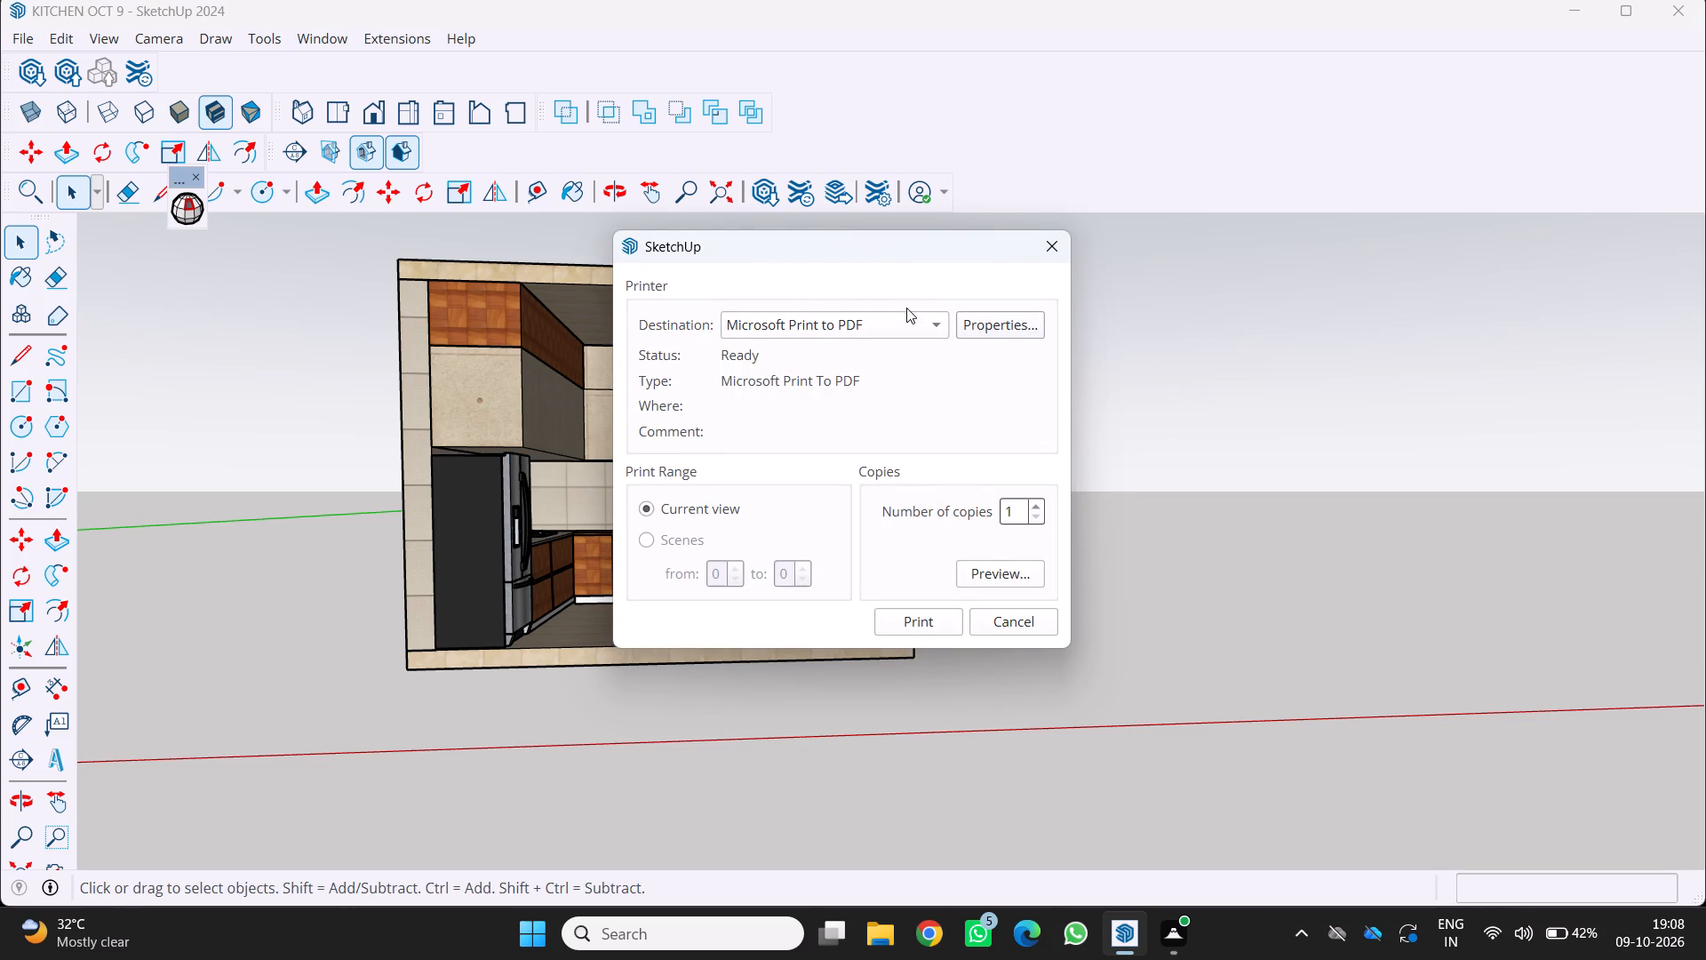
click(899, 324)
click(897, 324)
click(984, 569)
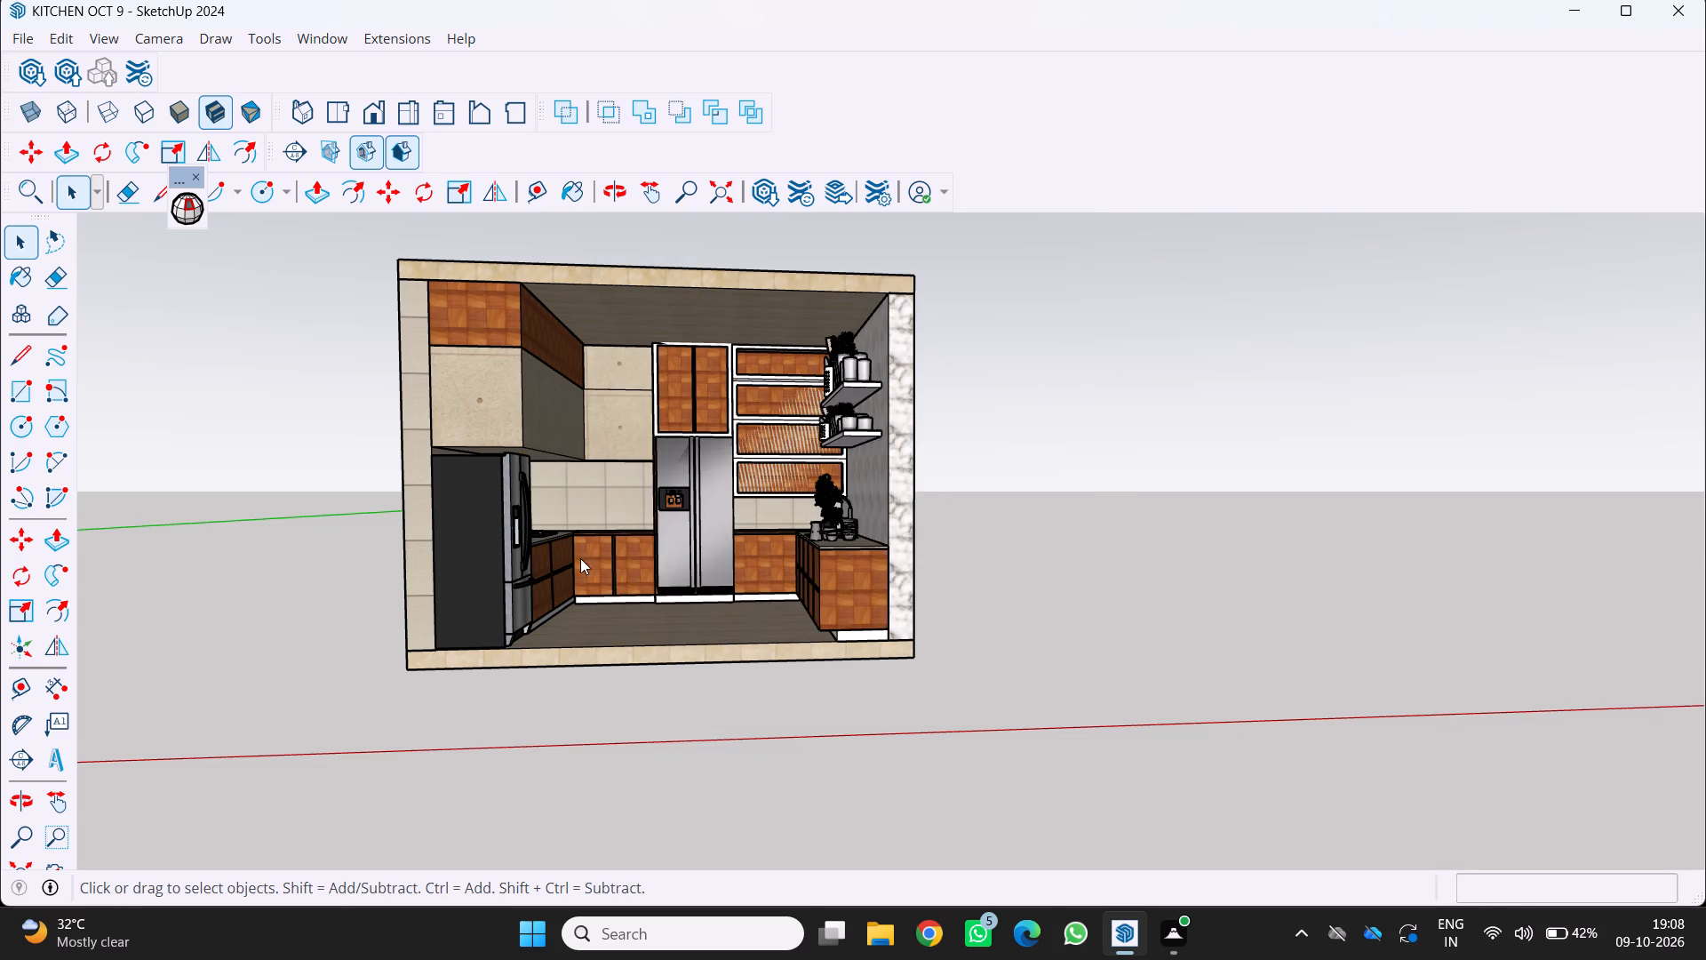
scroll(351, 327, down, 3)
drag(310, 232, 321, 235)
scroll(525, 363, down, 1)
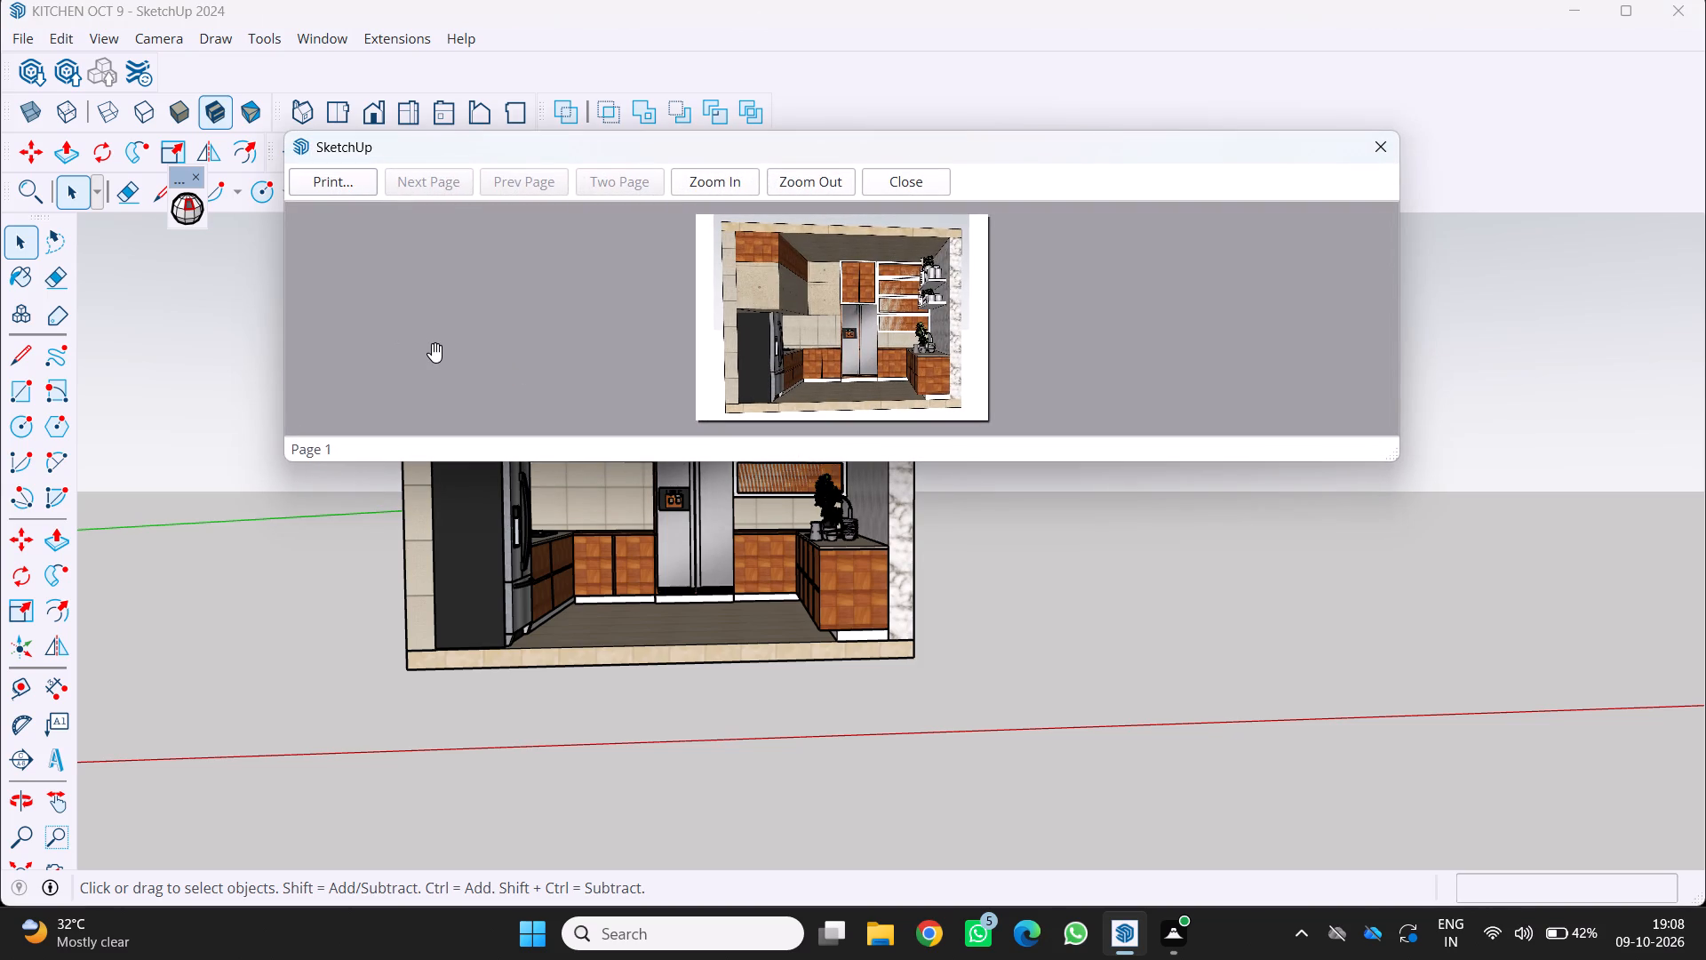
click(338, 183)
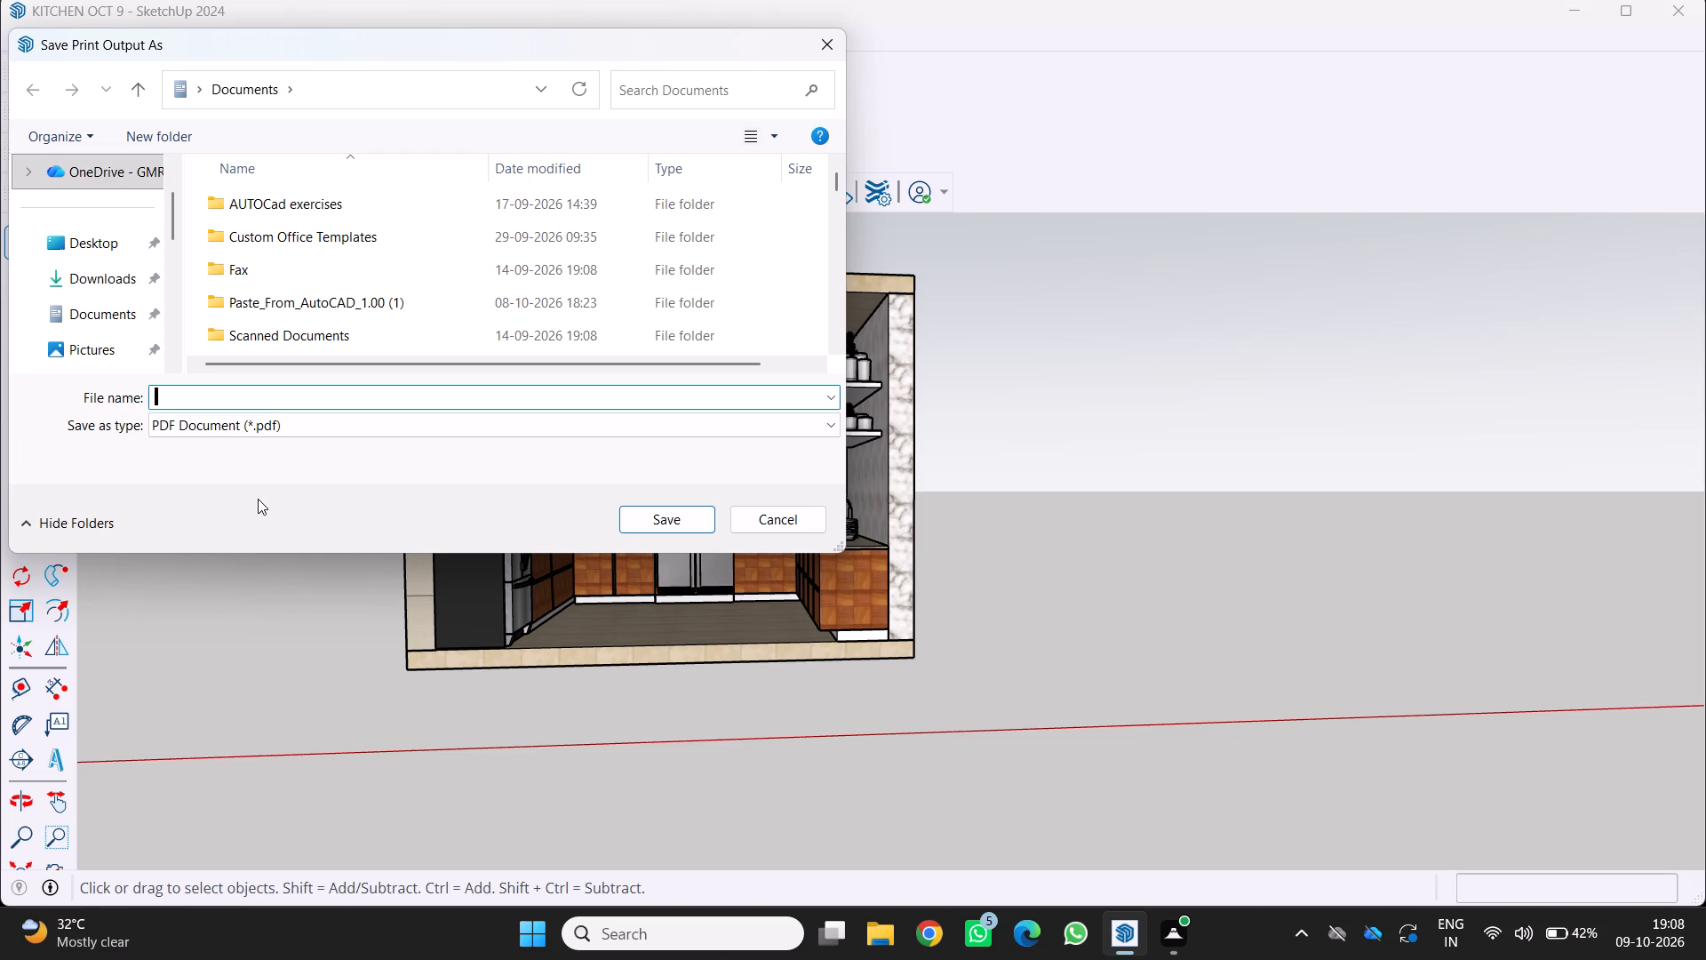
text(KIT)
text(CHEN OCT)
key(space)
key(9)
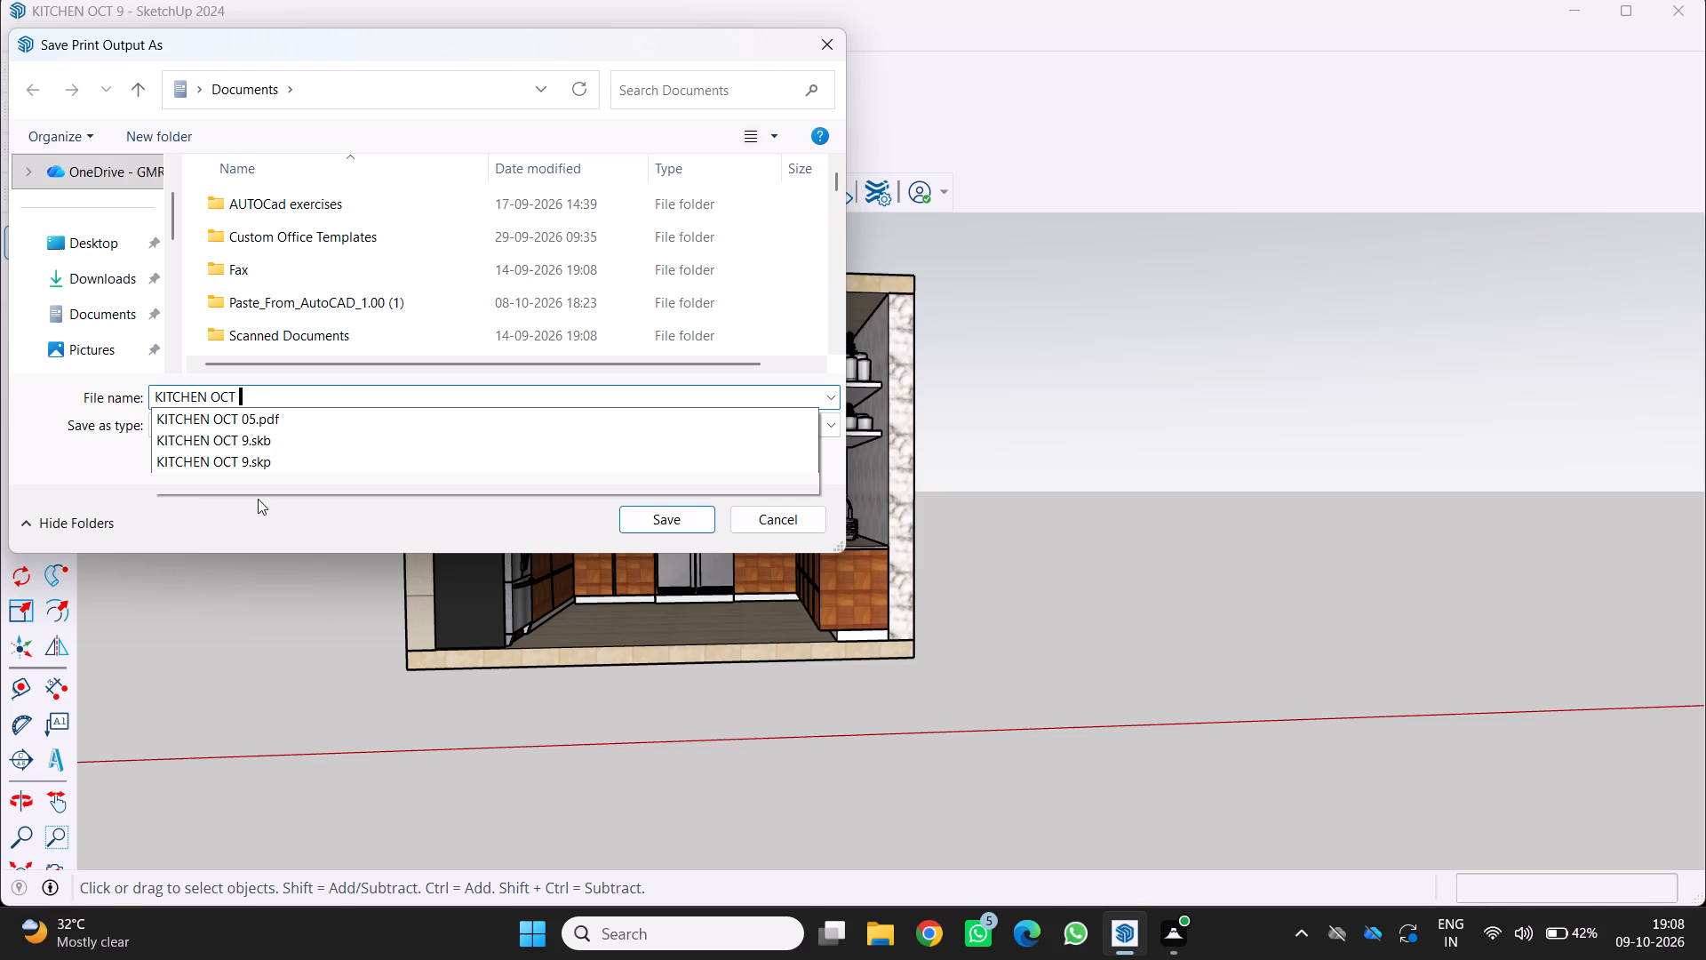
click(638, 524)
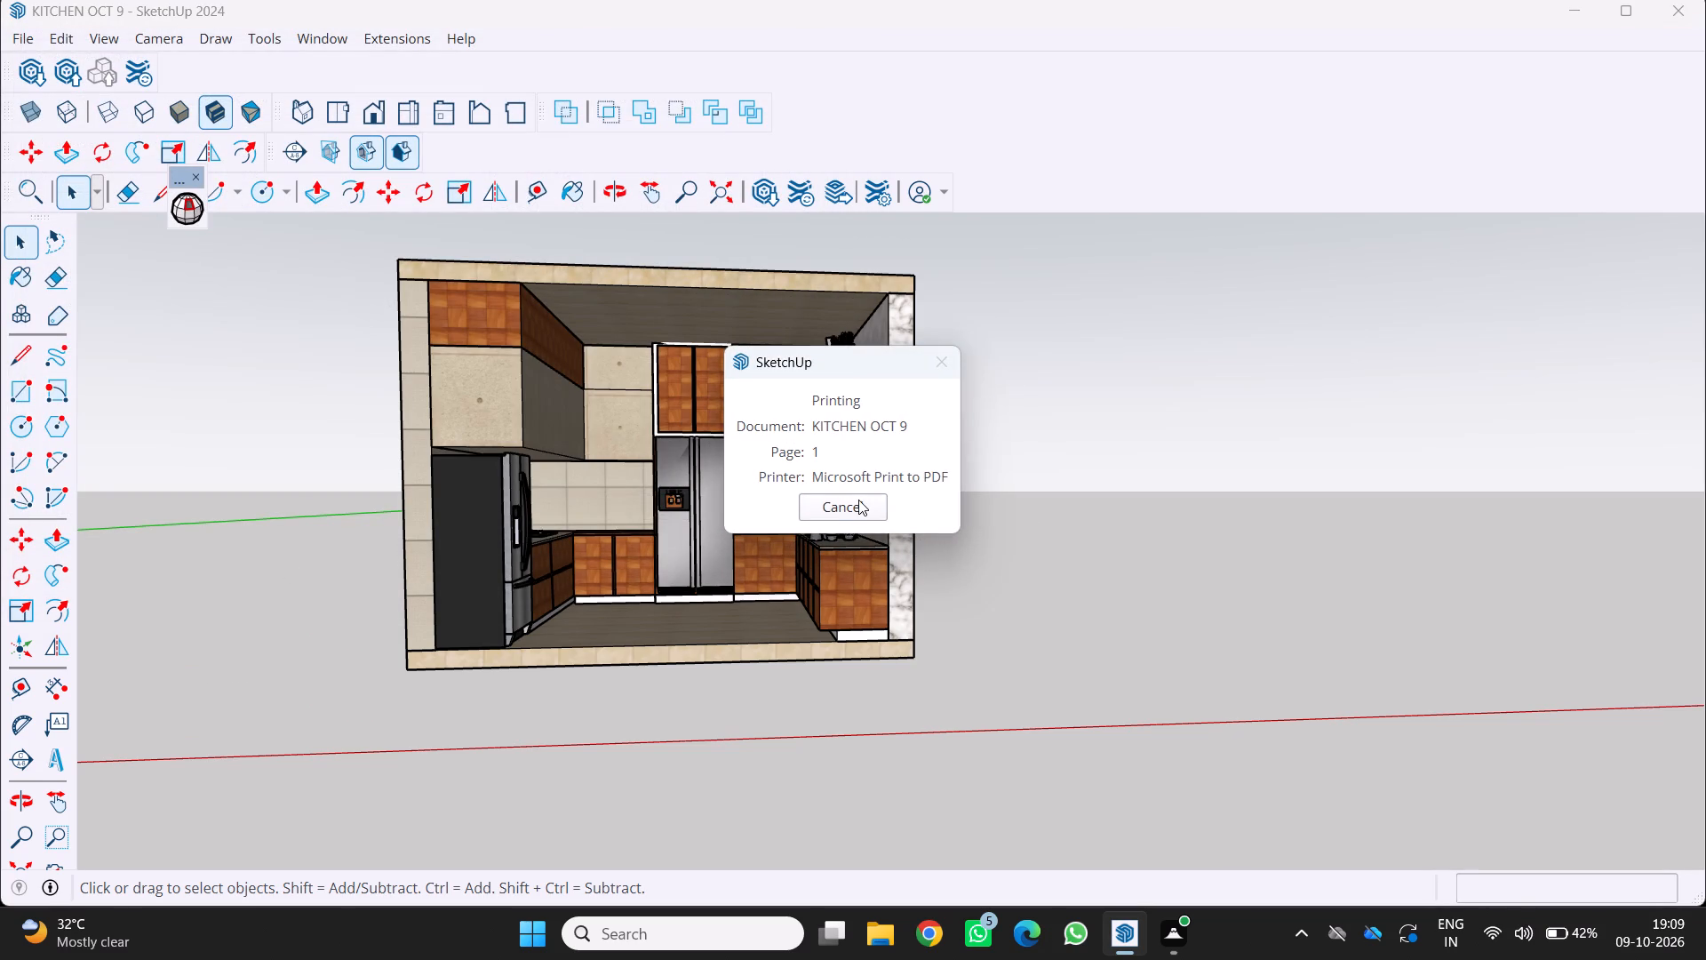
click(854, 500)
Print a slightly farther view of the kitchen to PDF as KITCHEN OCT 9, replacing the existing file in Documents.
scroll(911, 407, down, 3)
middle_drag(913, 413, 941, 444)
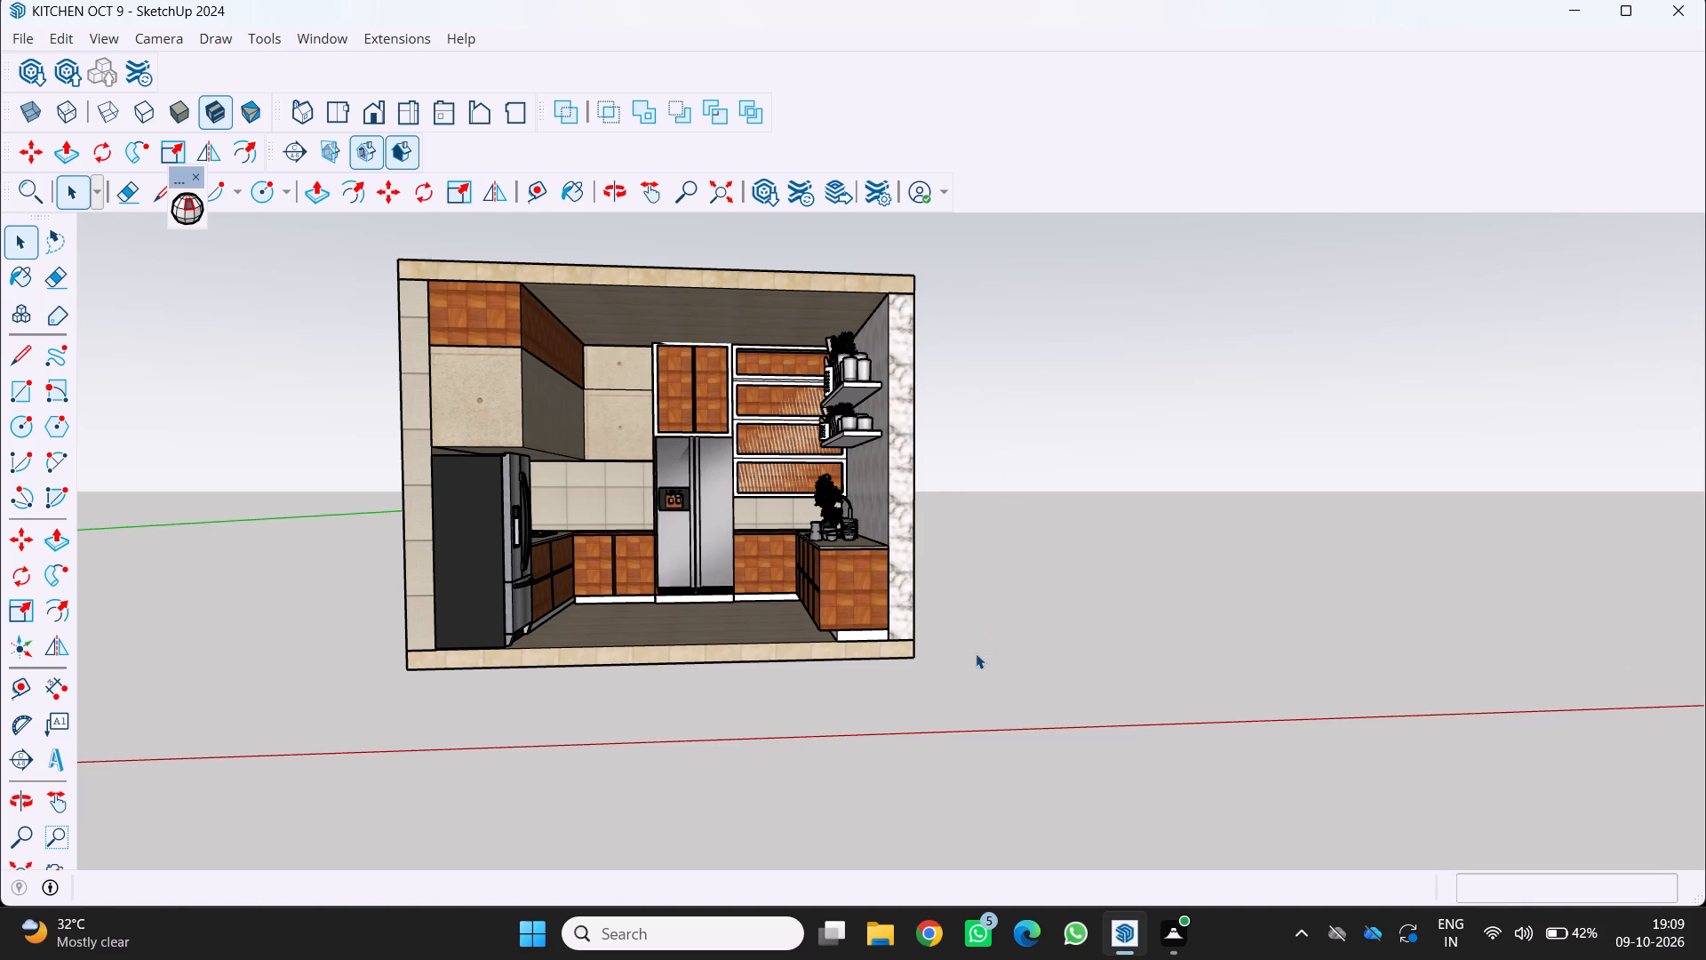
key(space)
click(987, 642)
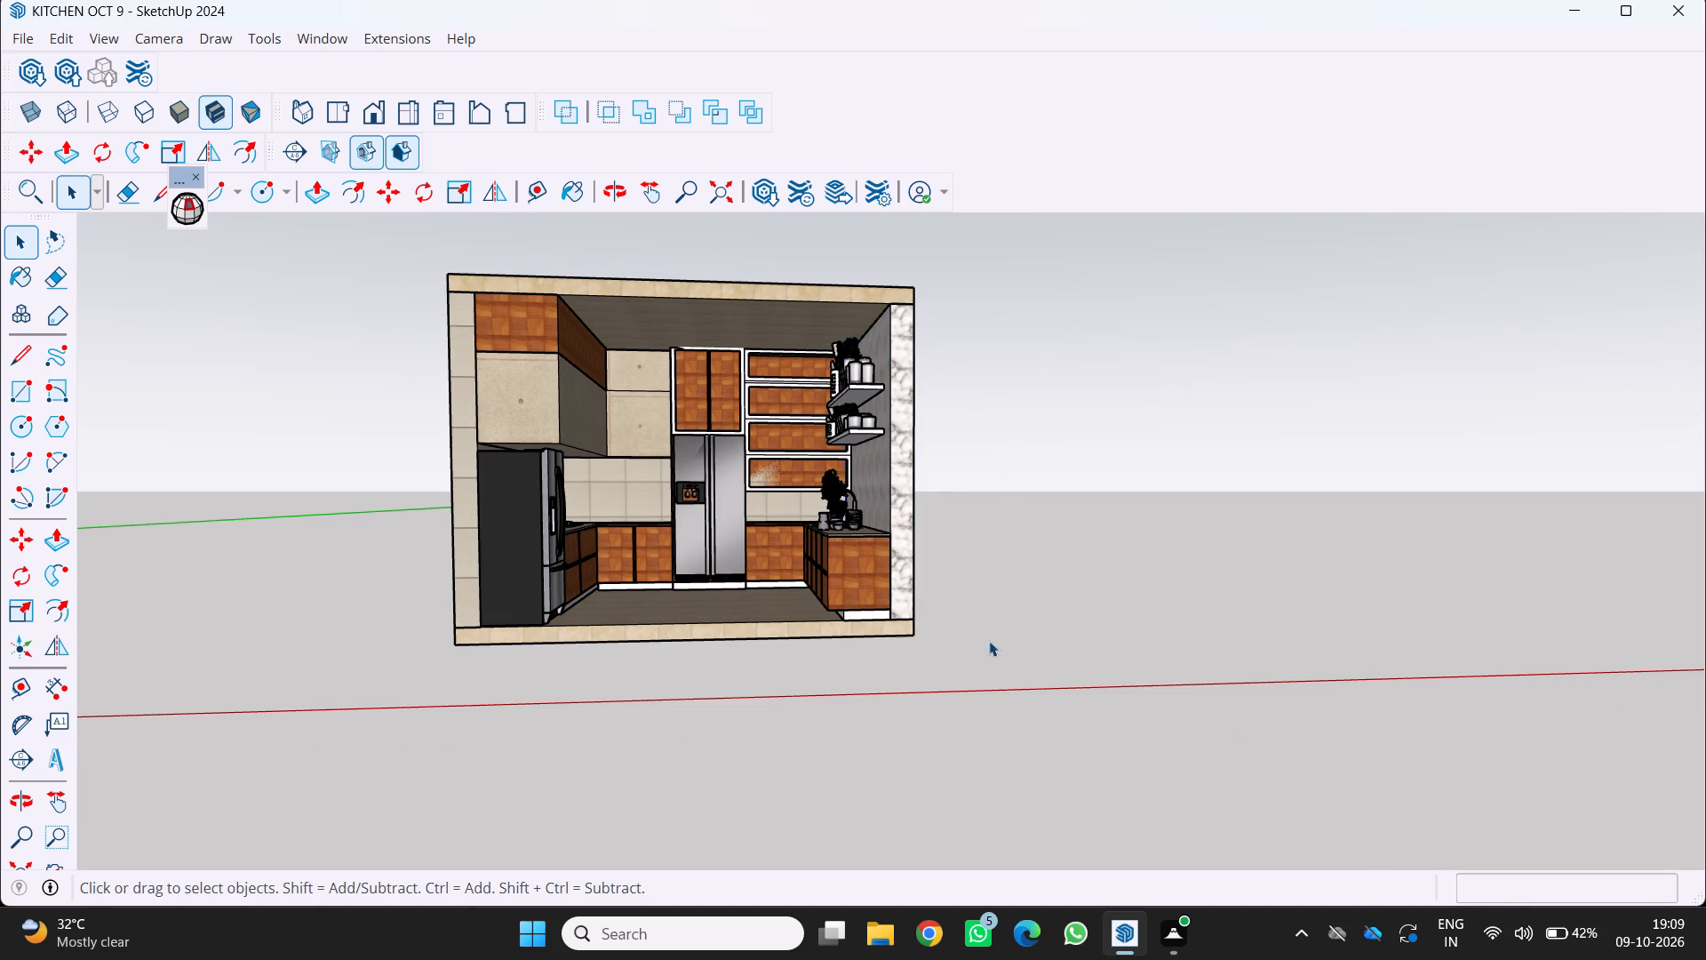
key(ctrl+p)
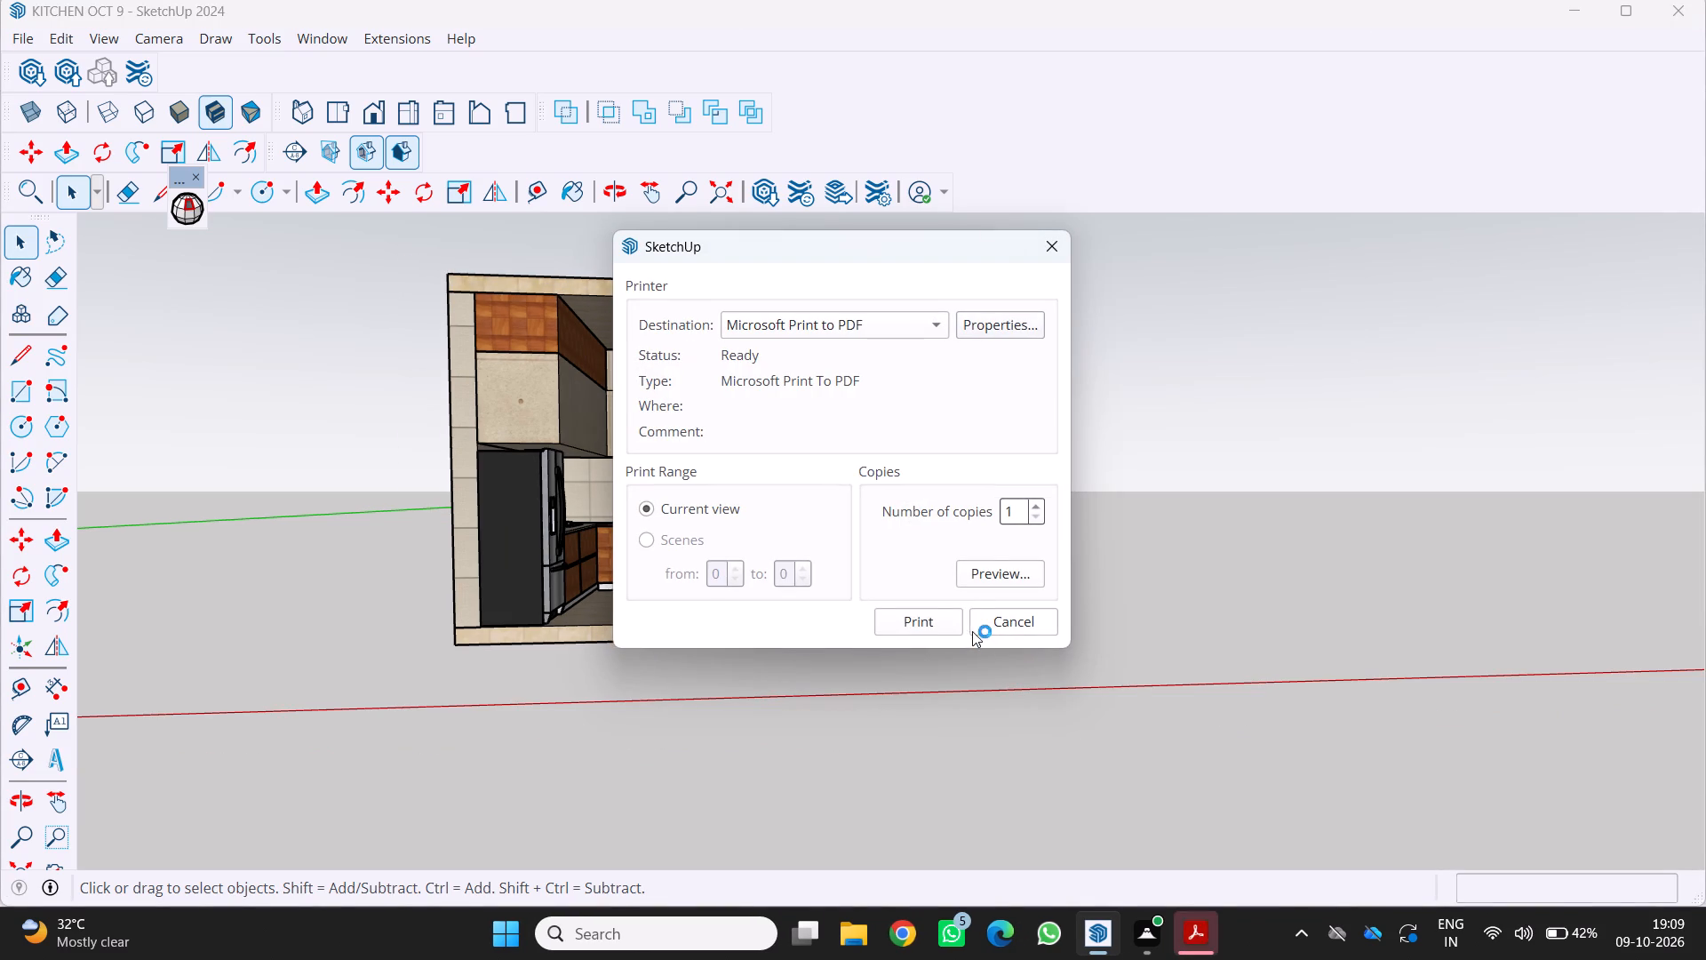
click(928, 618)
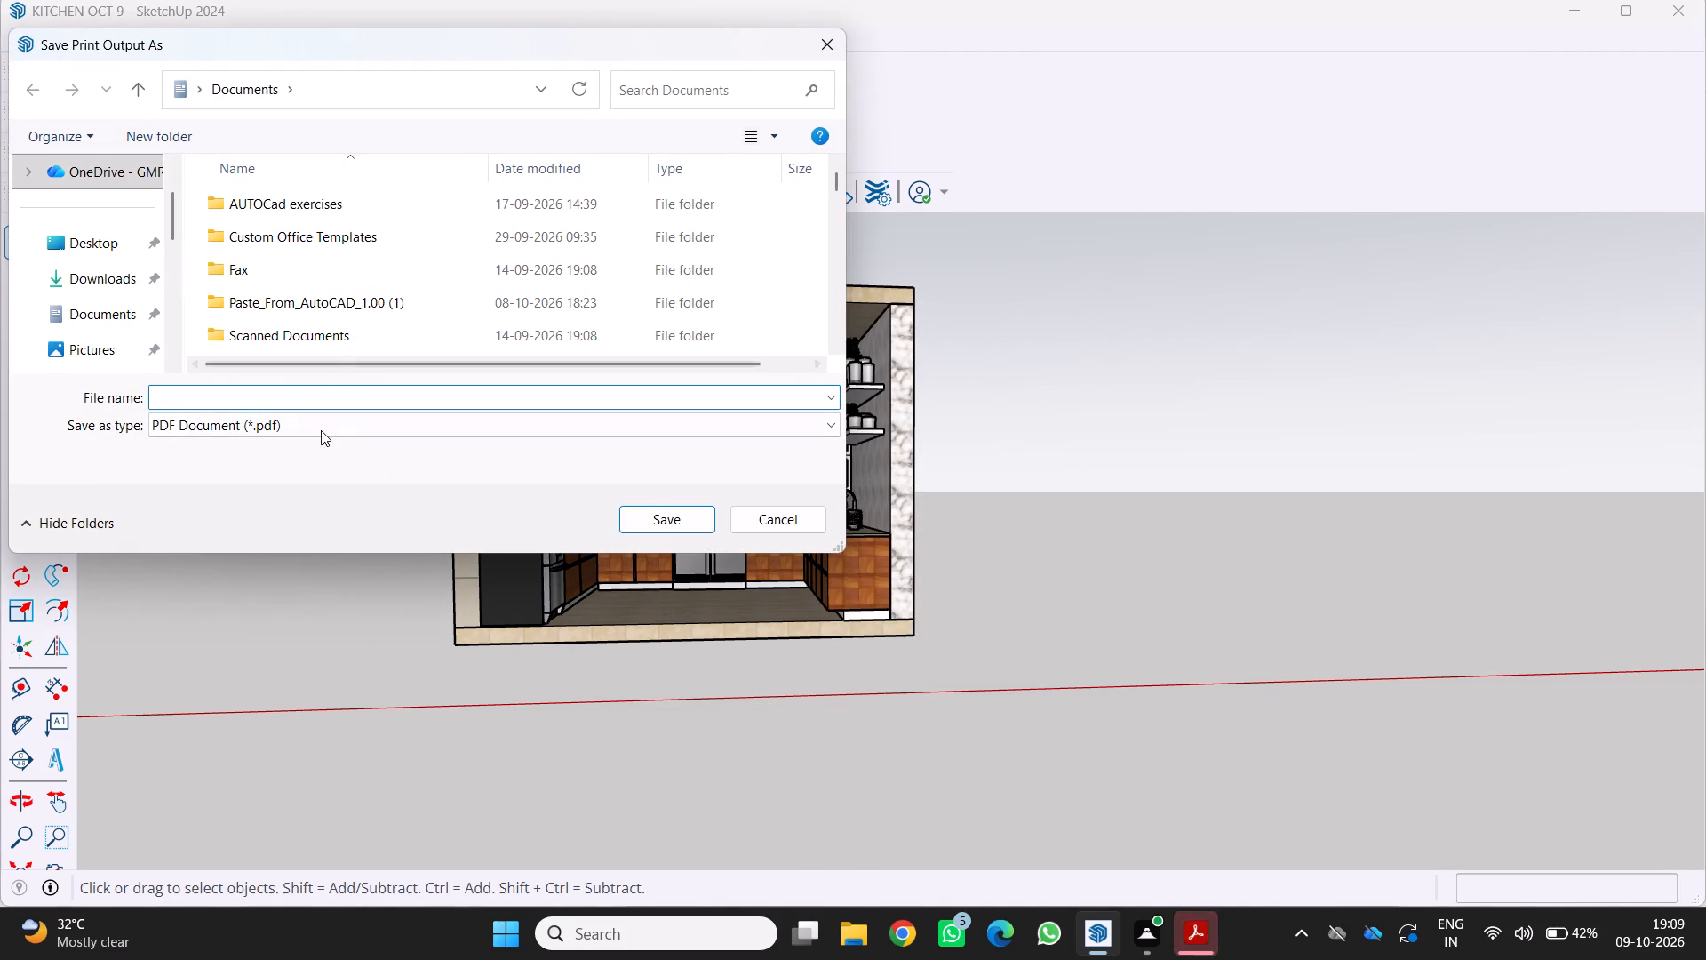
click(315, 400)
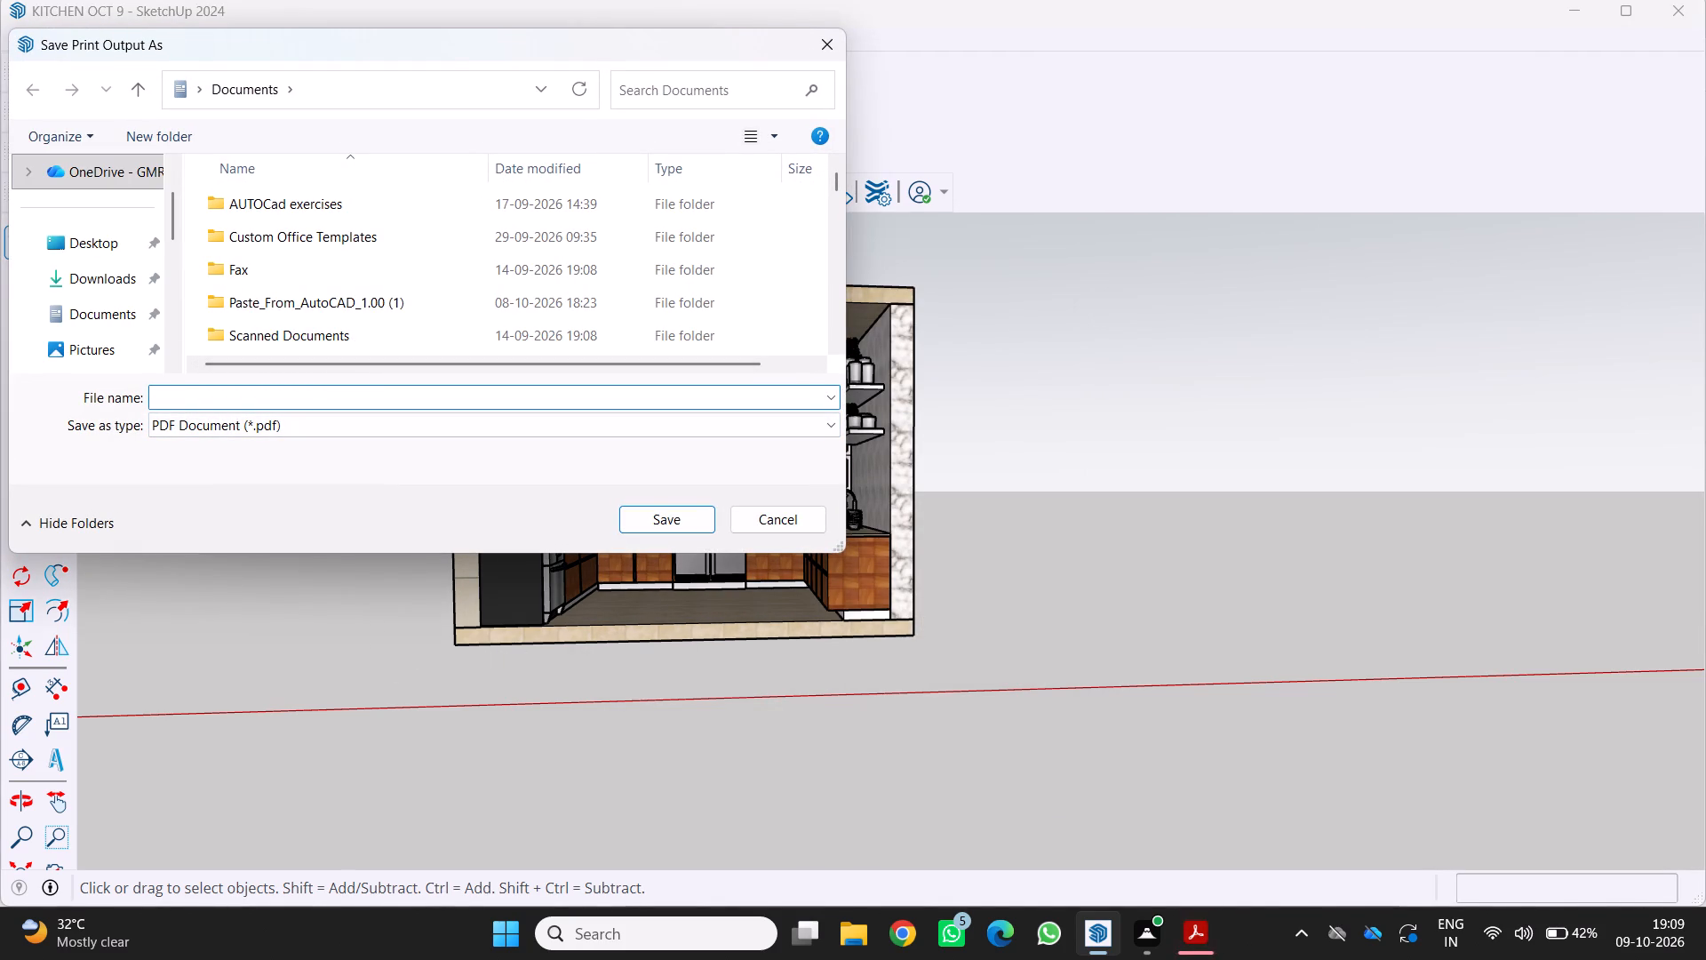
text(KITCHEN OCTN)
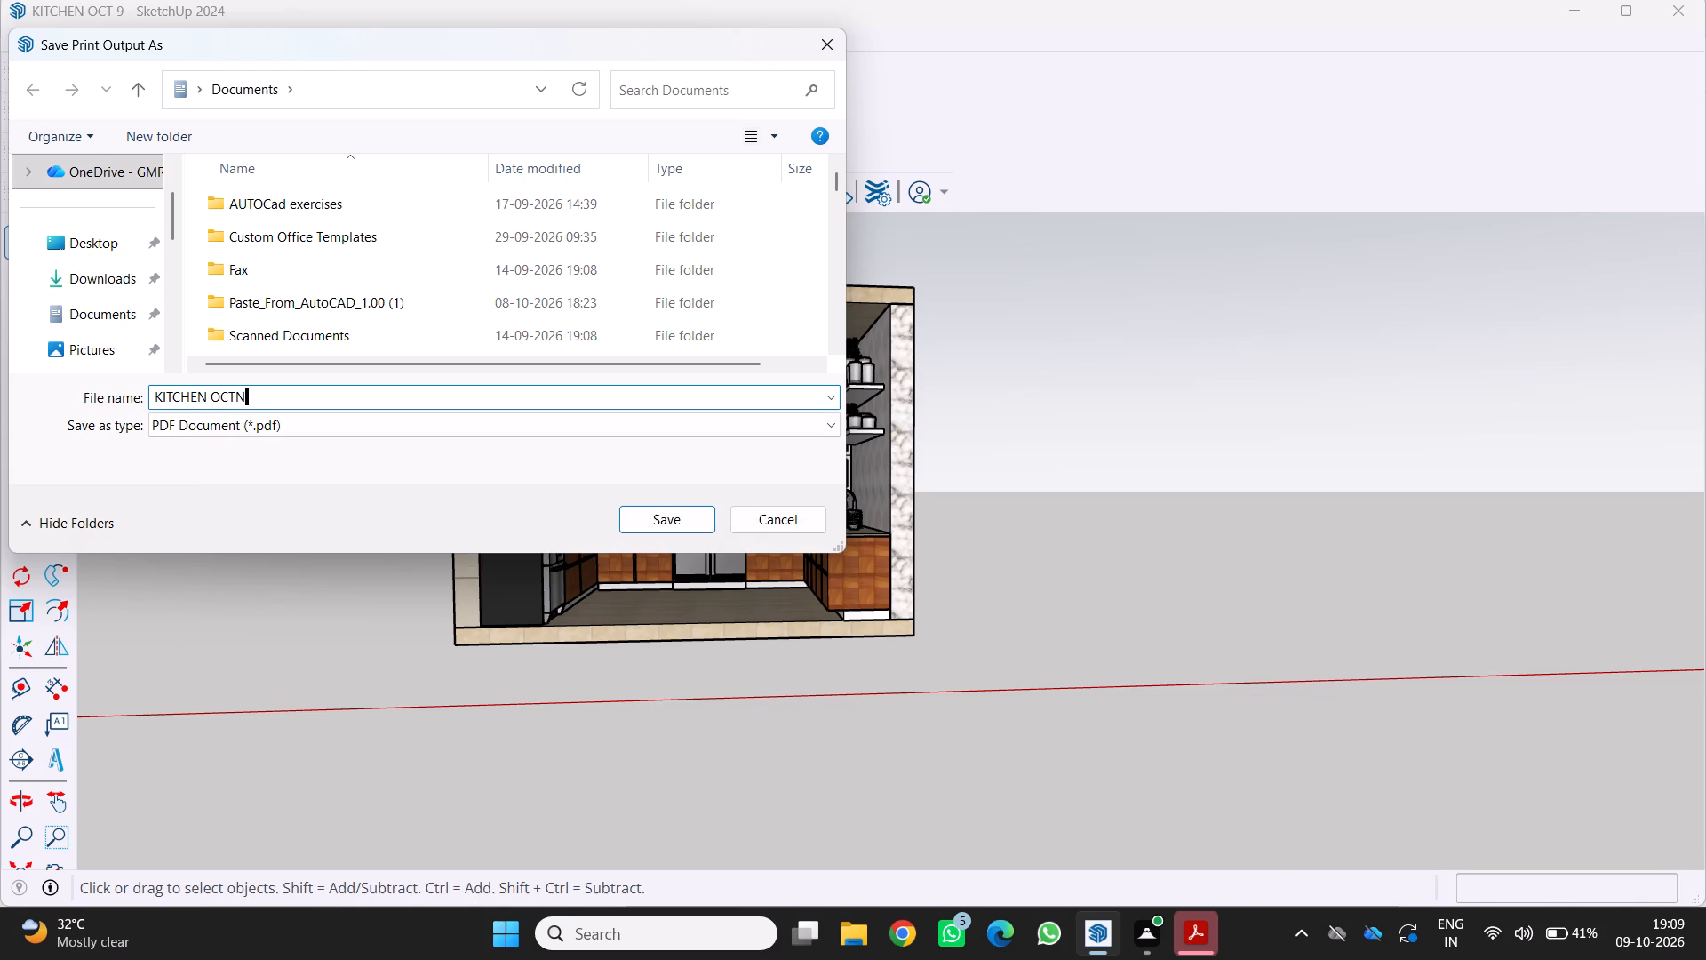
key(equal)
key(BackSpace)
key(BackSpace)
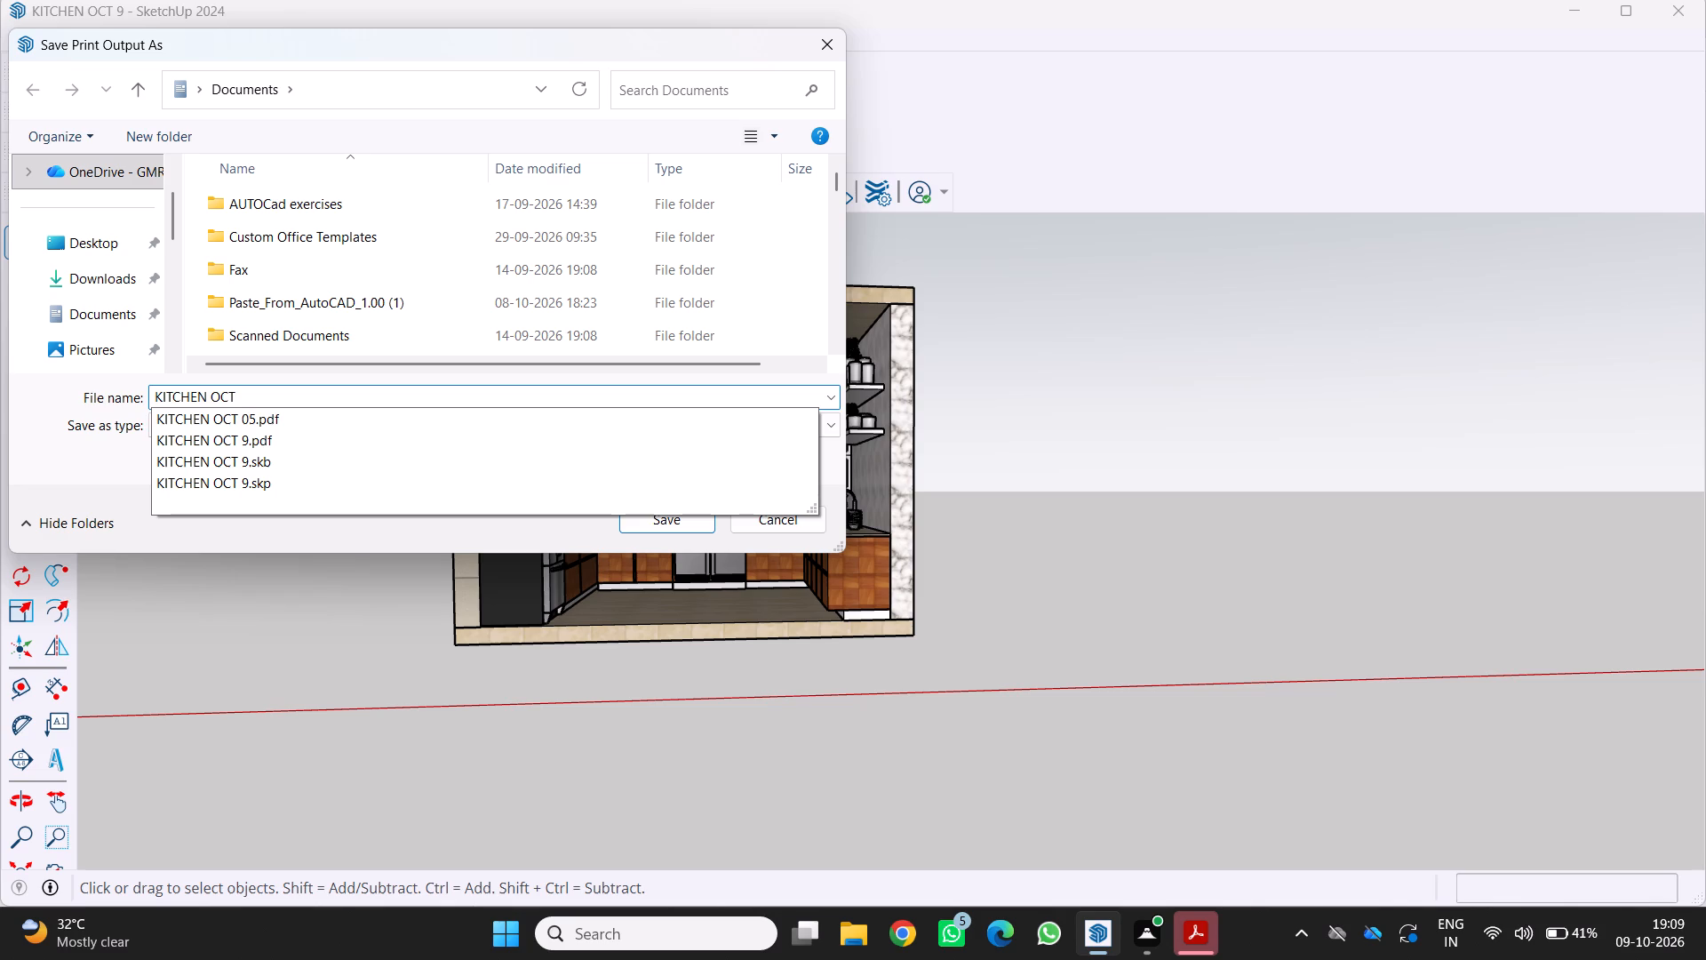
key(9)
key(BackSpace)
key(space)
text(9)
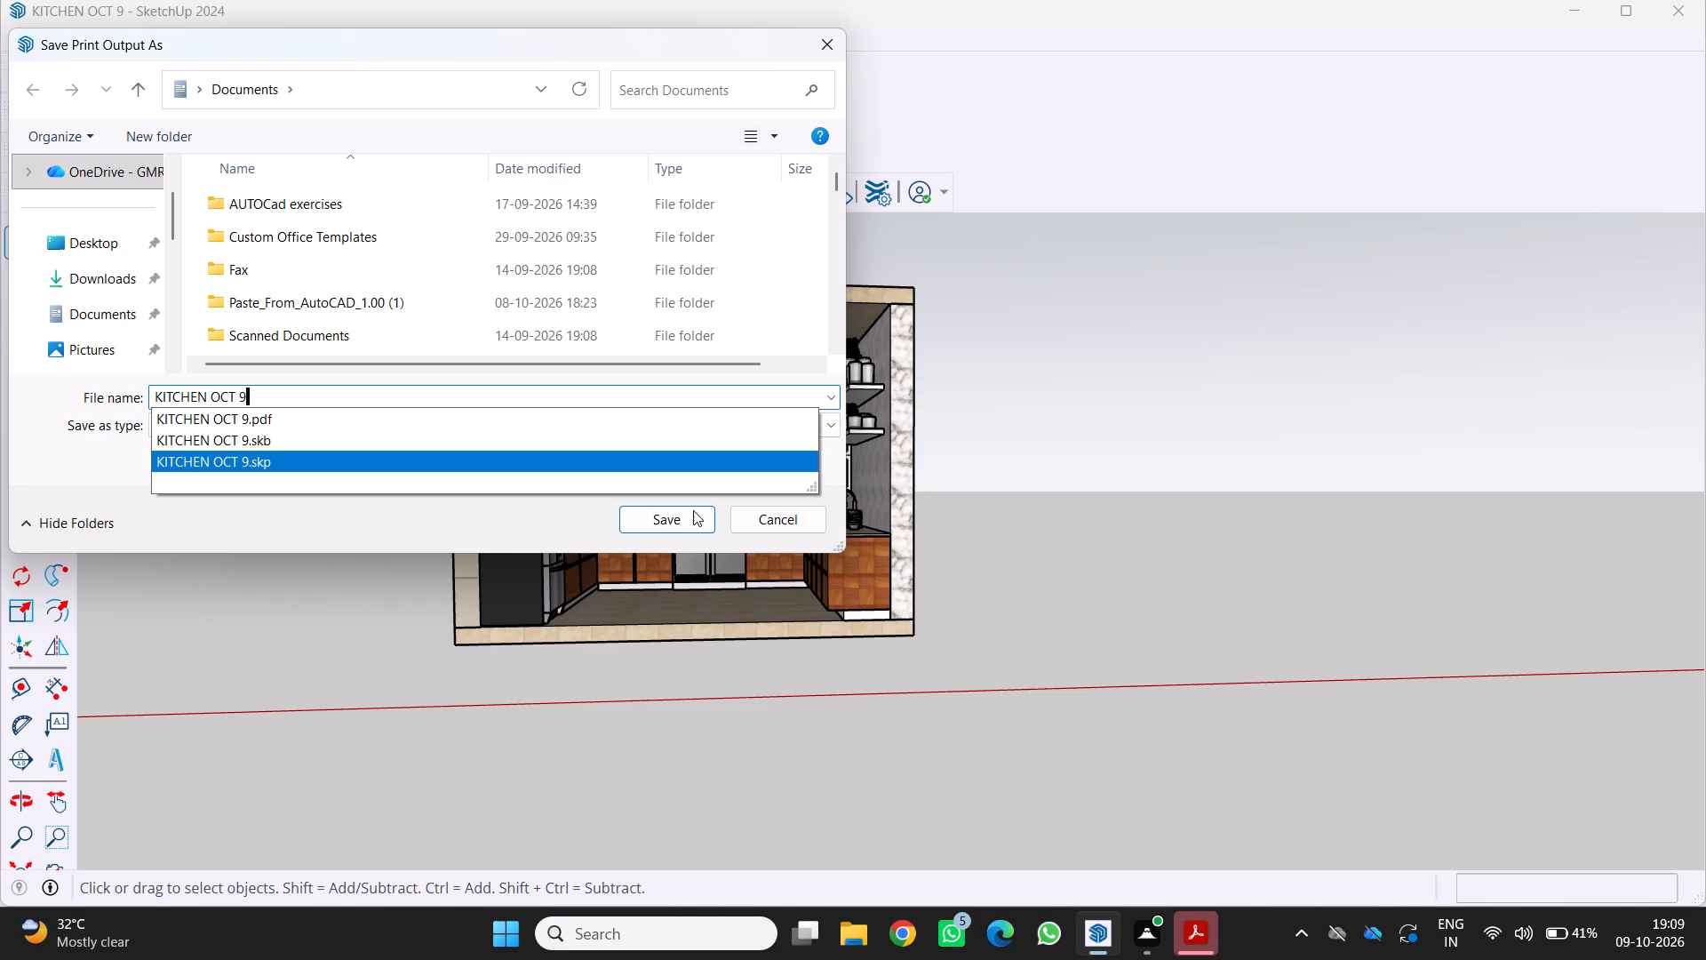
click(691, 513)
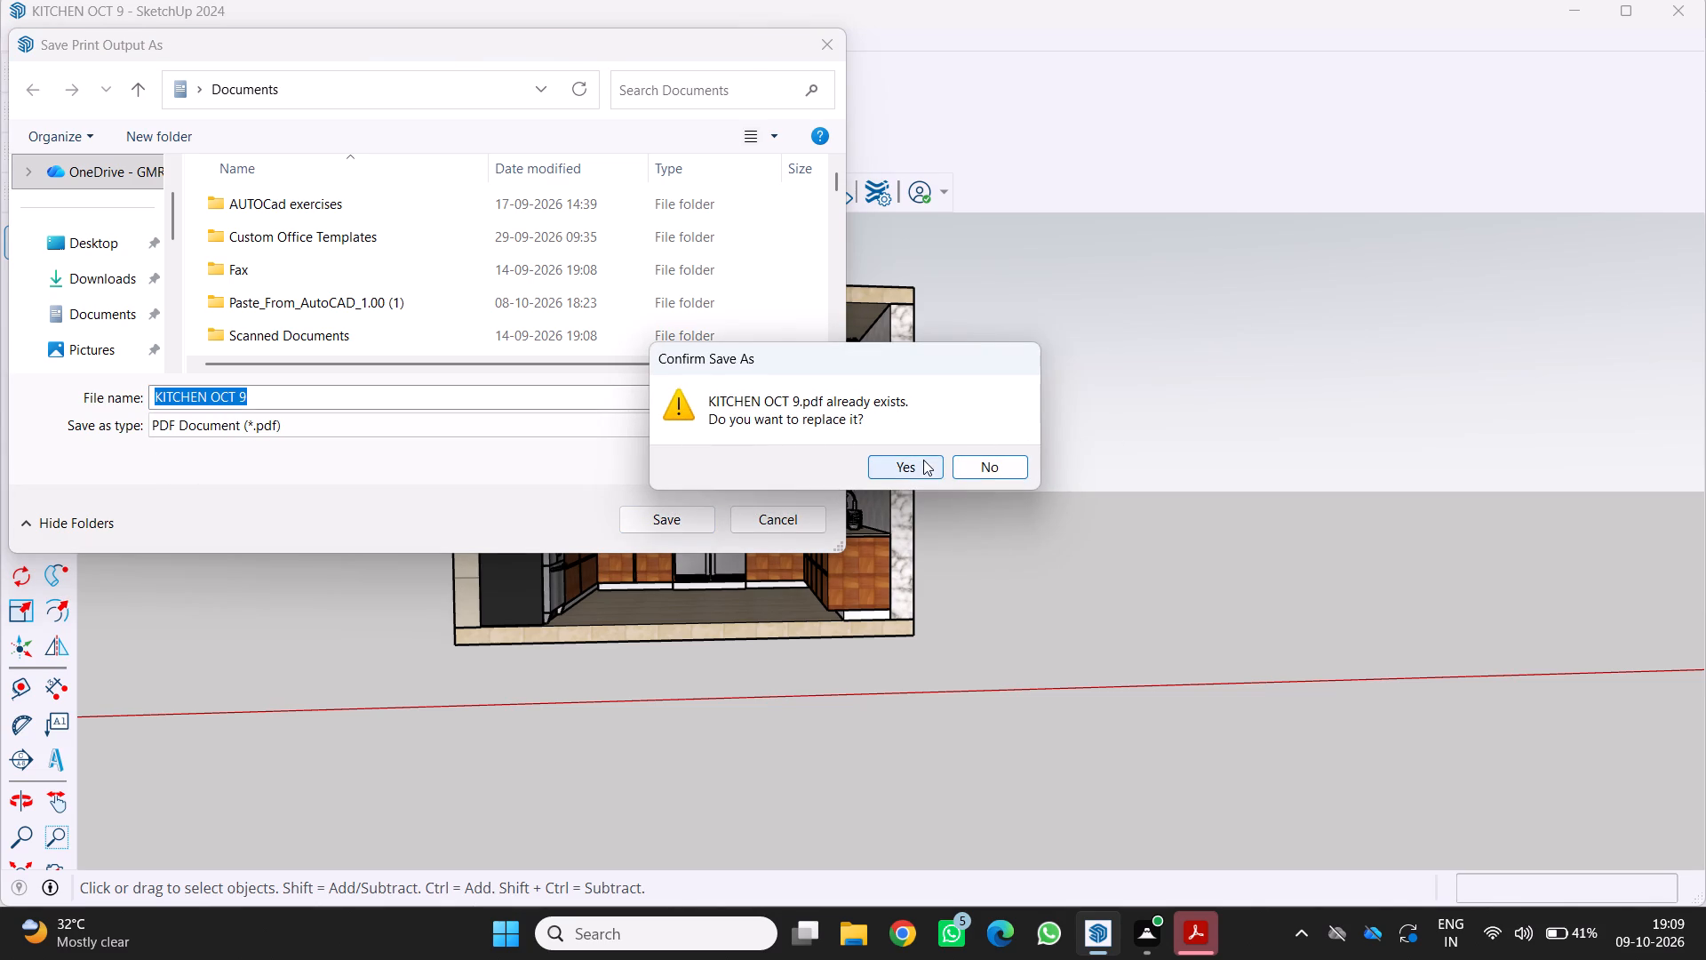
click(923, 460)
Preview the PDF print of a nearly straight-on front view showing the whole kitchen interior.
middle_drag(972, 408, 995, 470)
scroll(995, 470, down, 3)
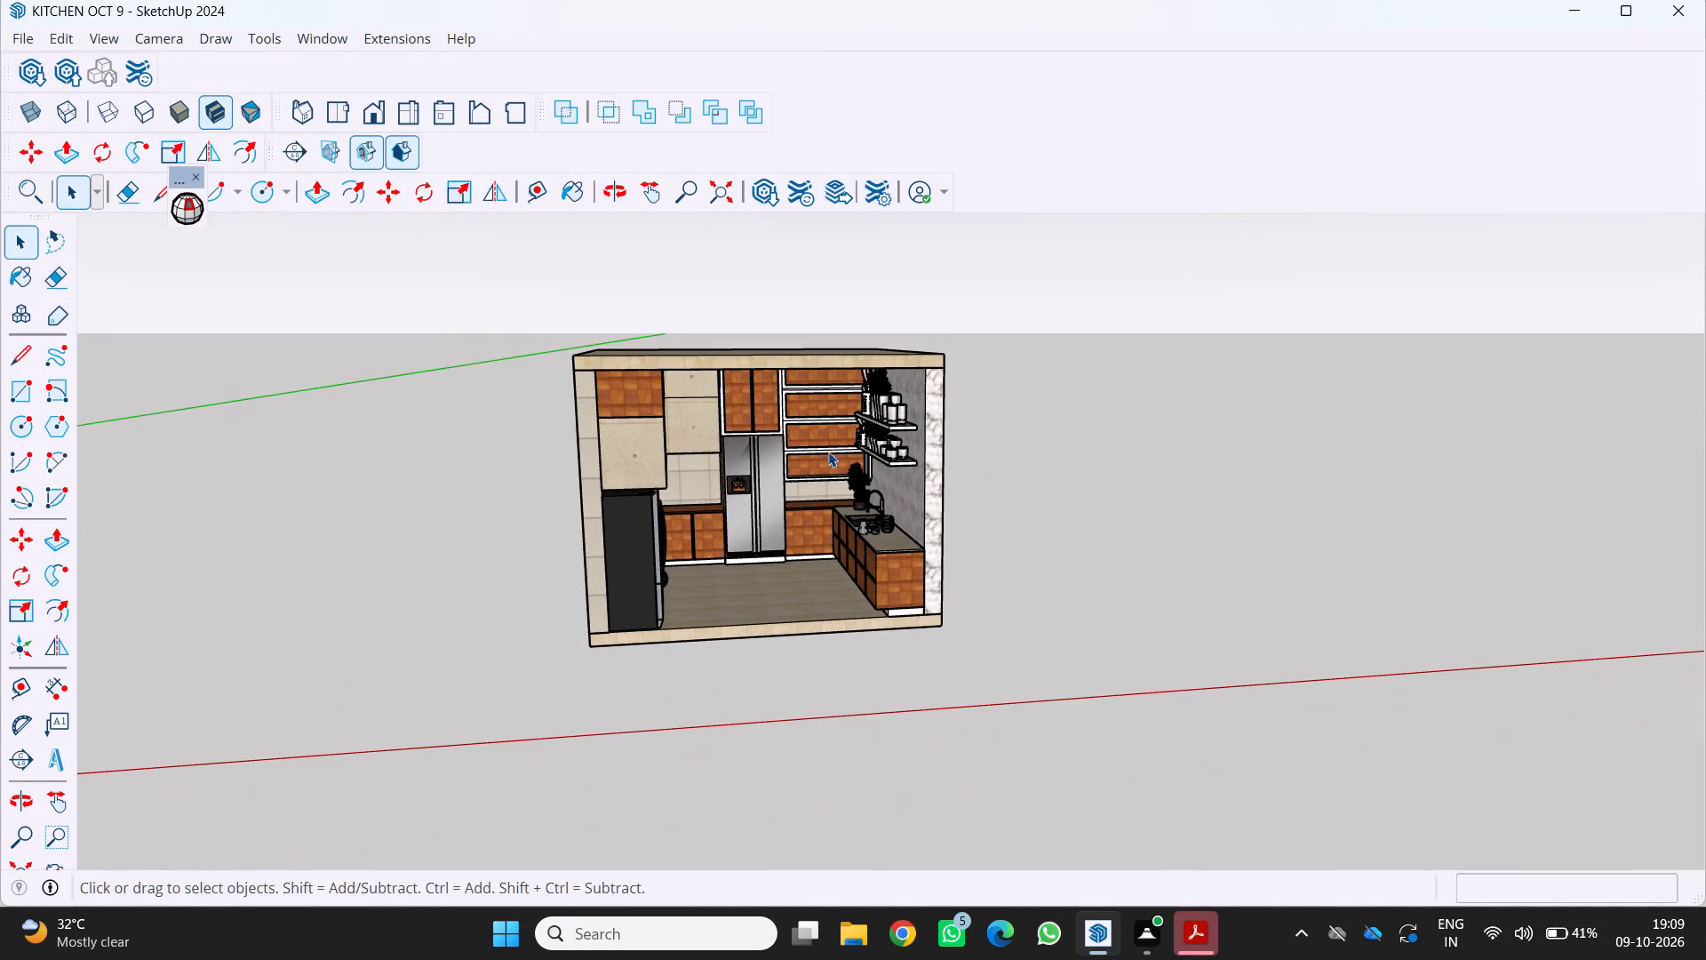
middle_drag(622, 477, 535, 427)
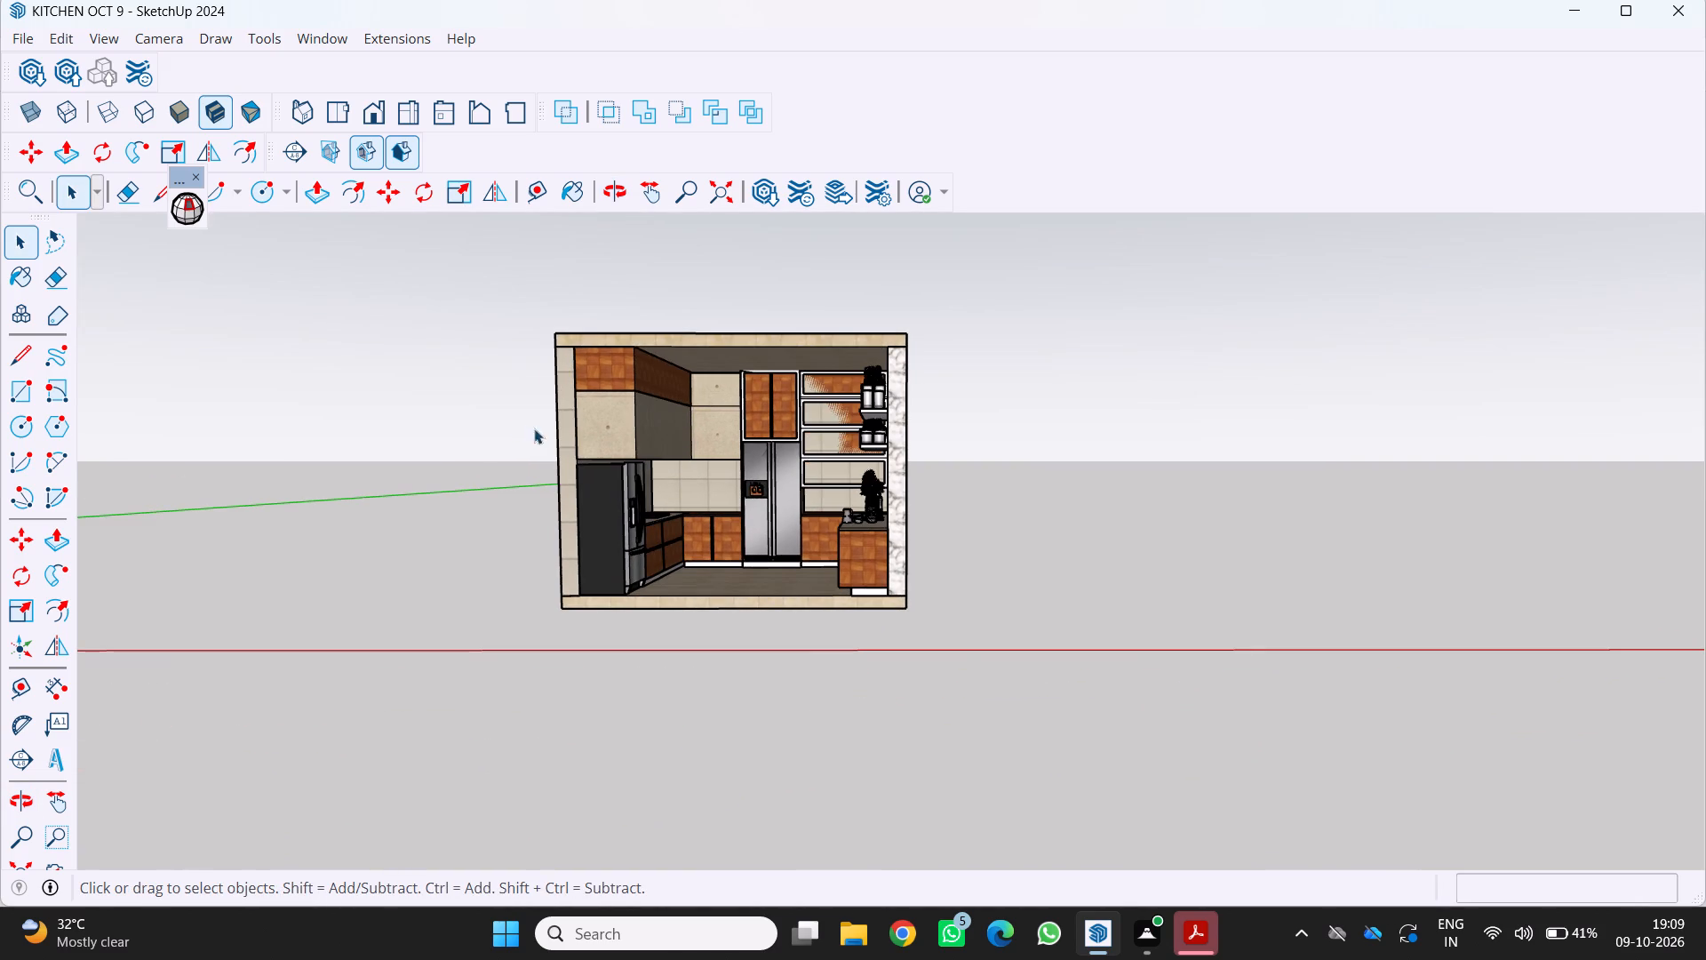
key(ctrl+p)
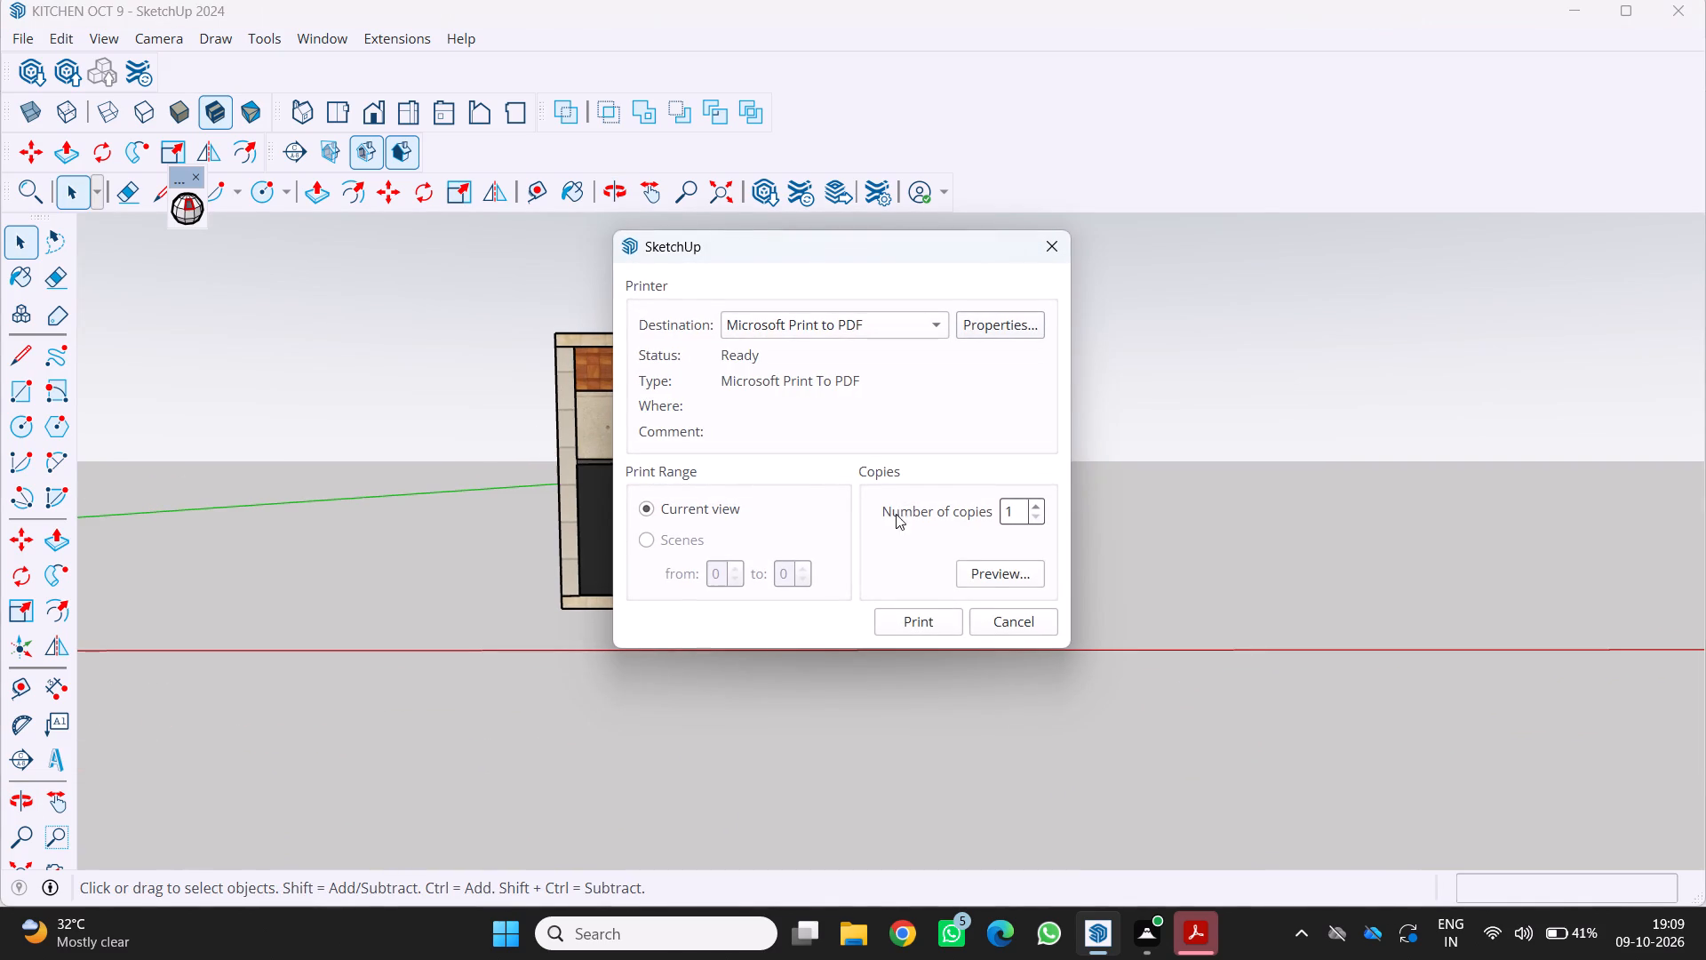
click(977, 565)
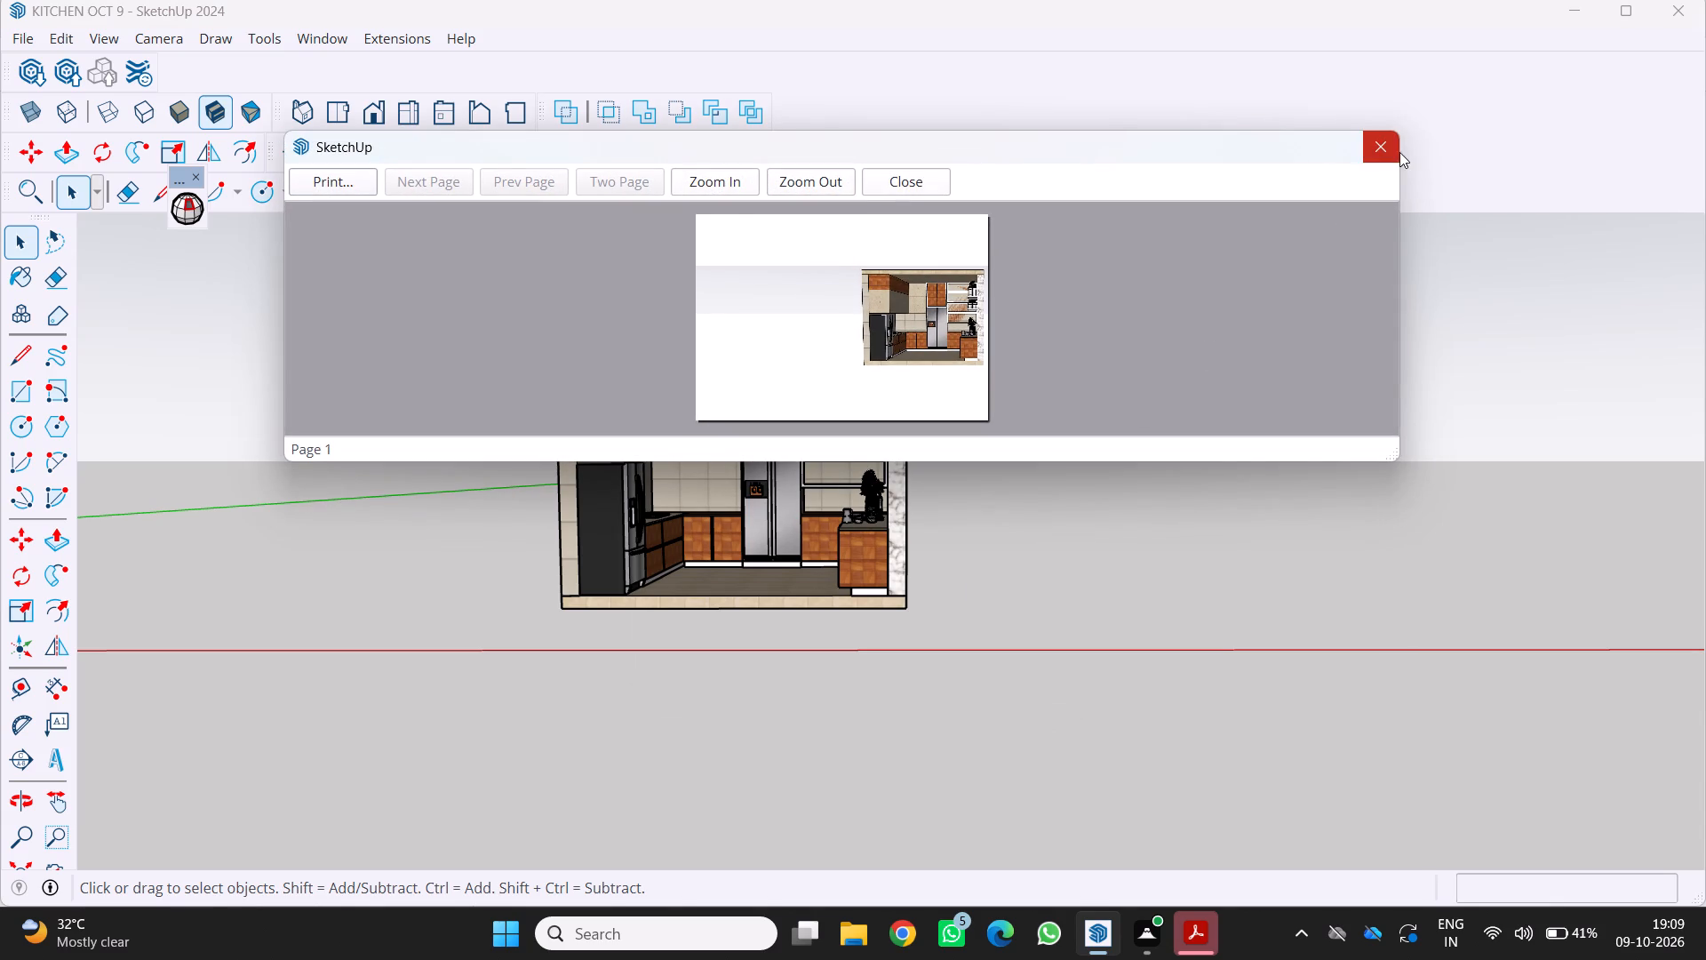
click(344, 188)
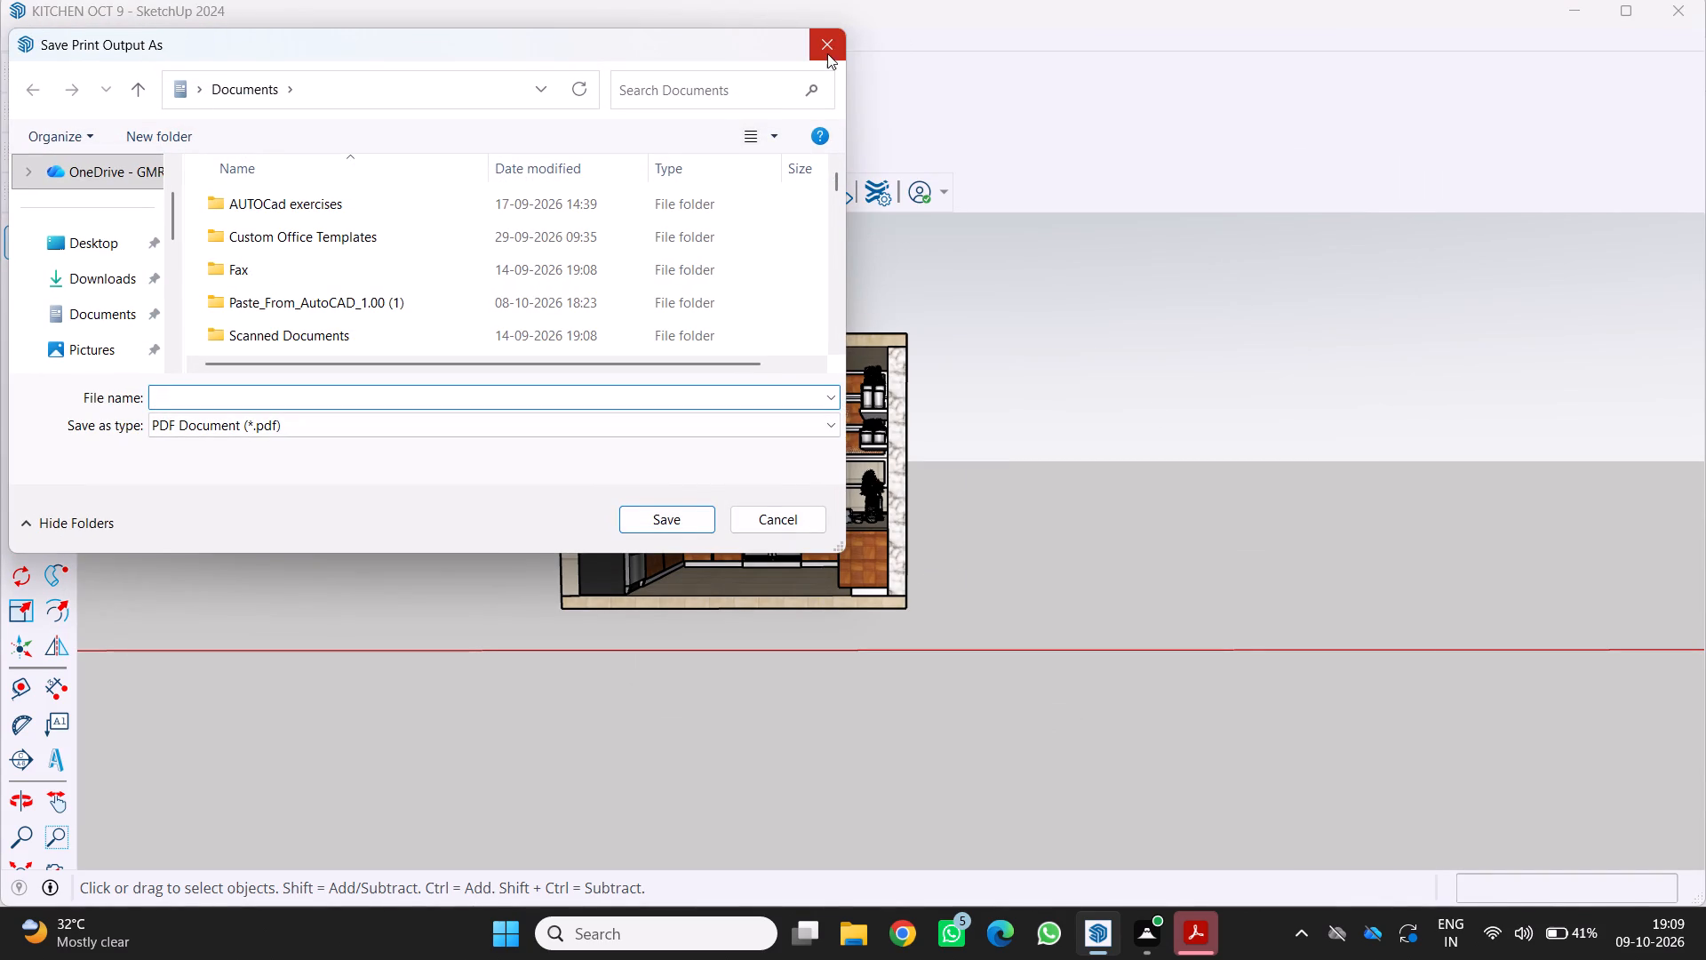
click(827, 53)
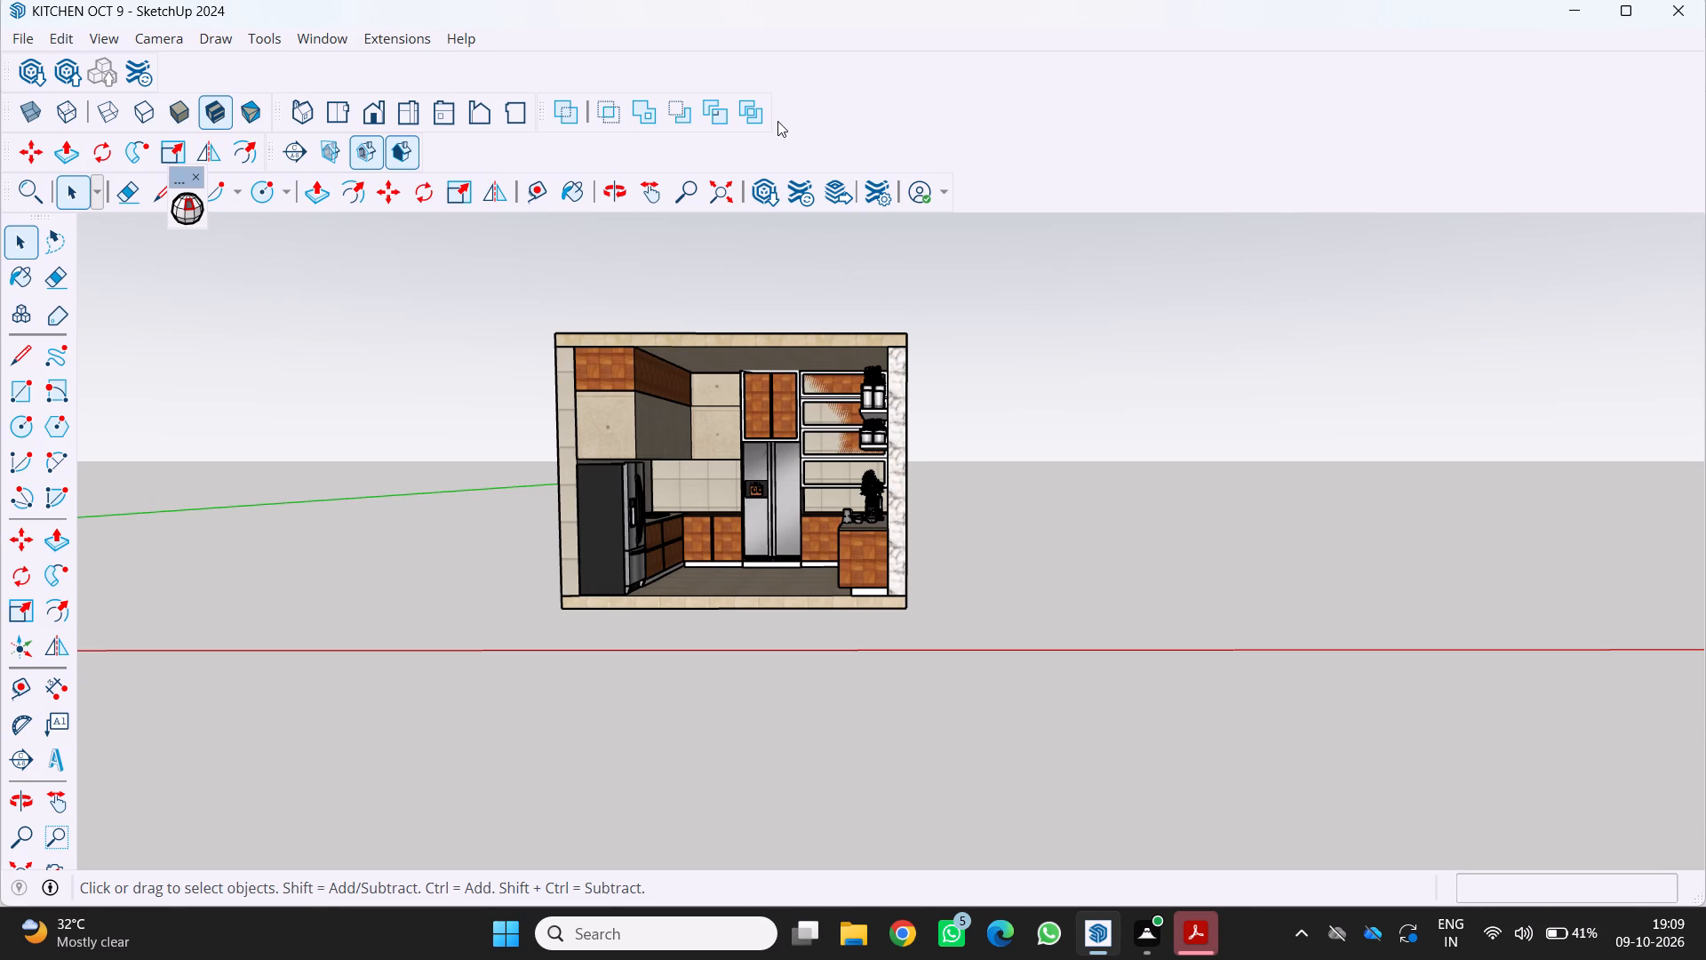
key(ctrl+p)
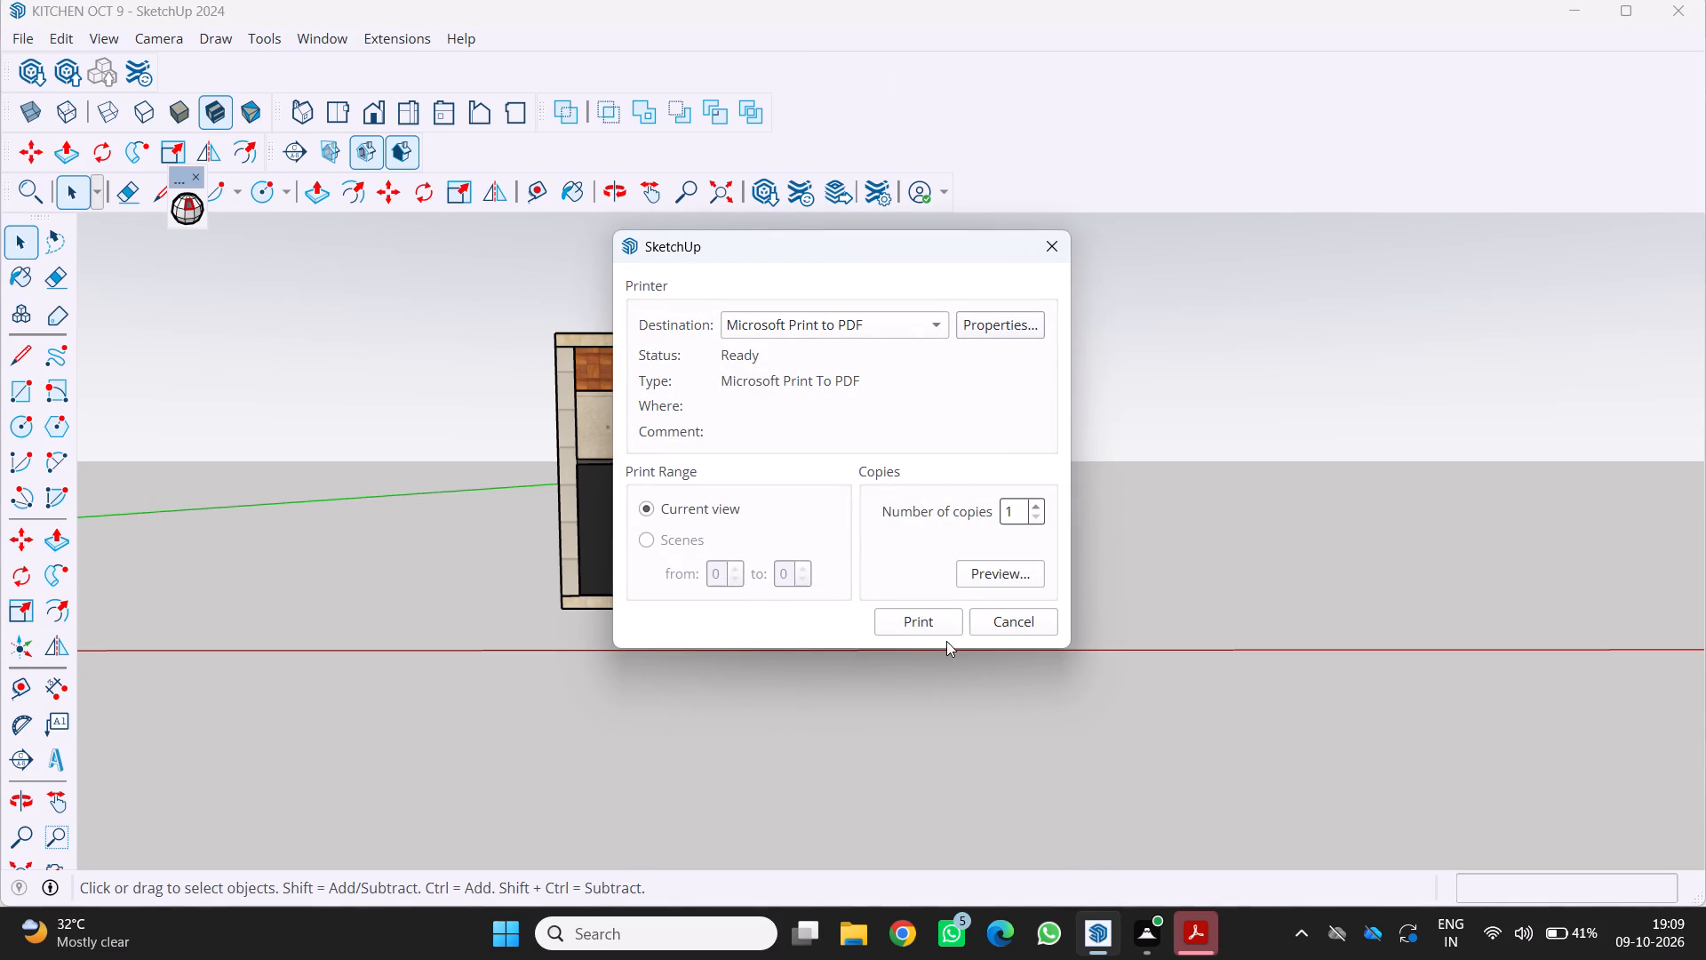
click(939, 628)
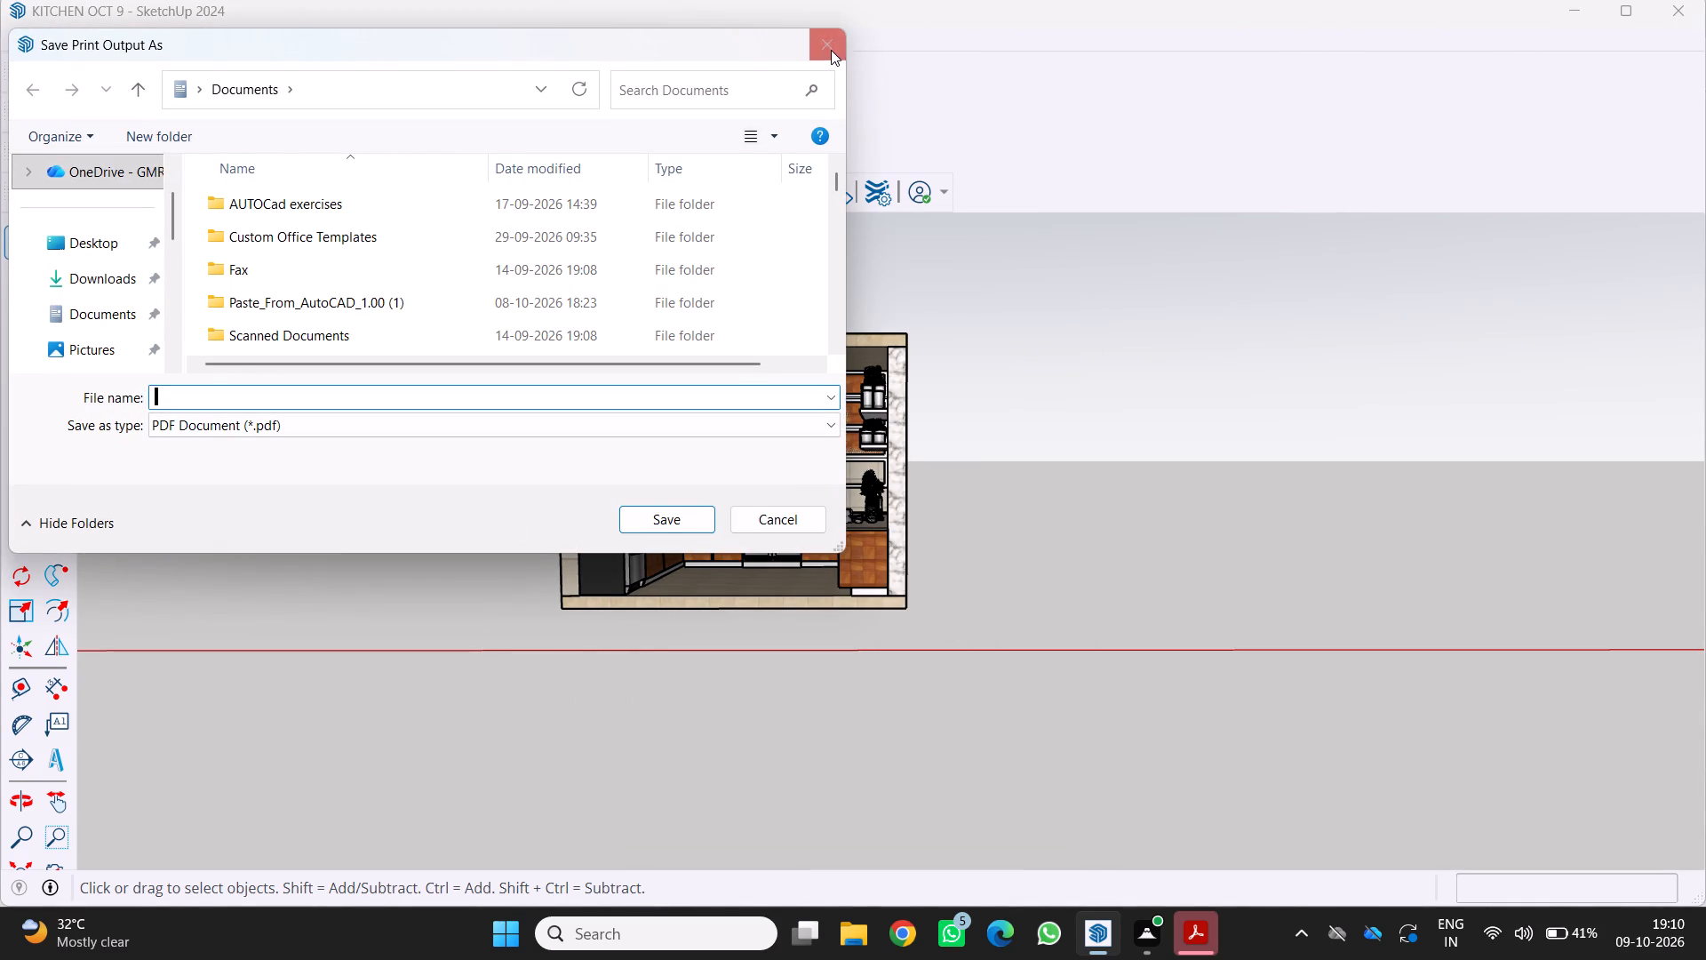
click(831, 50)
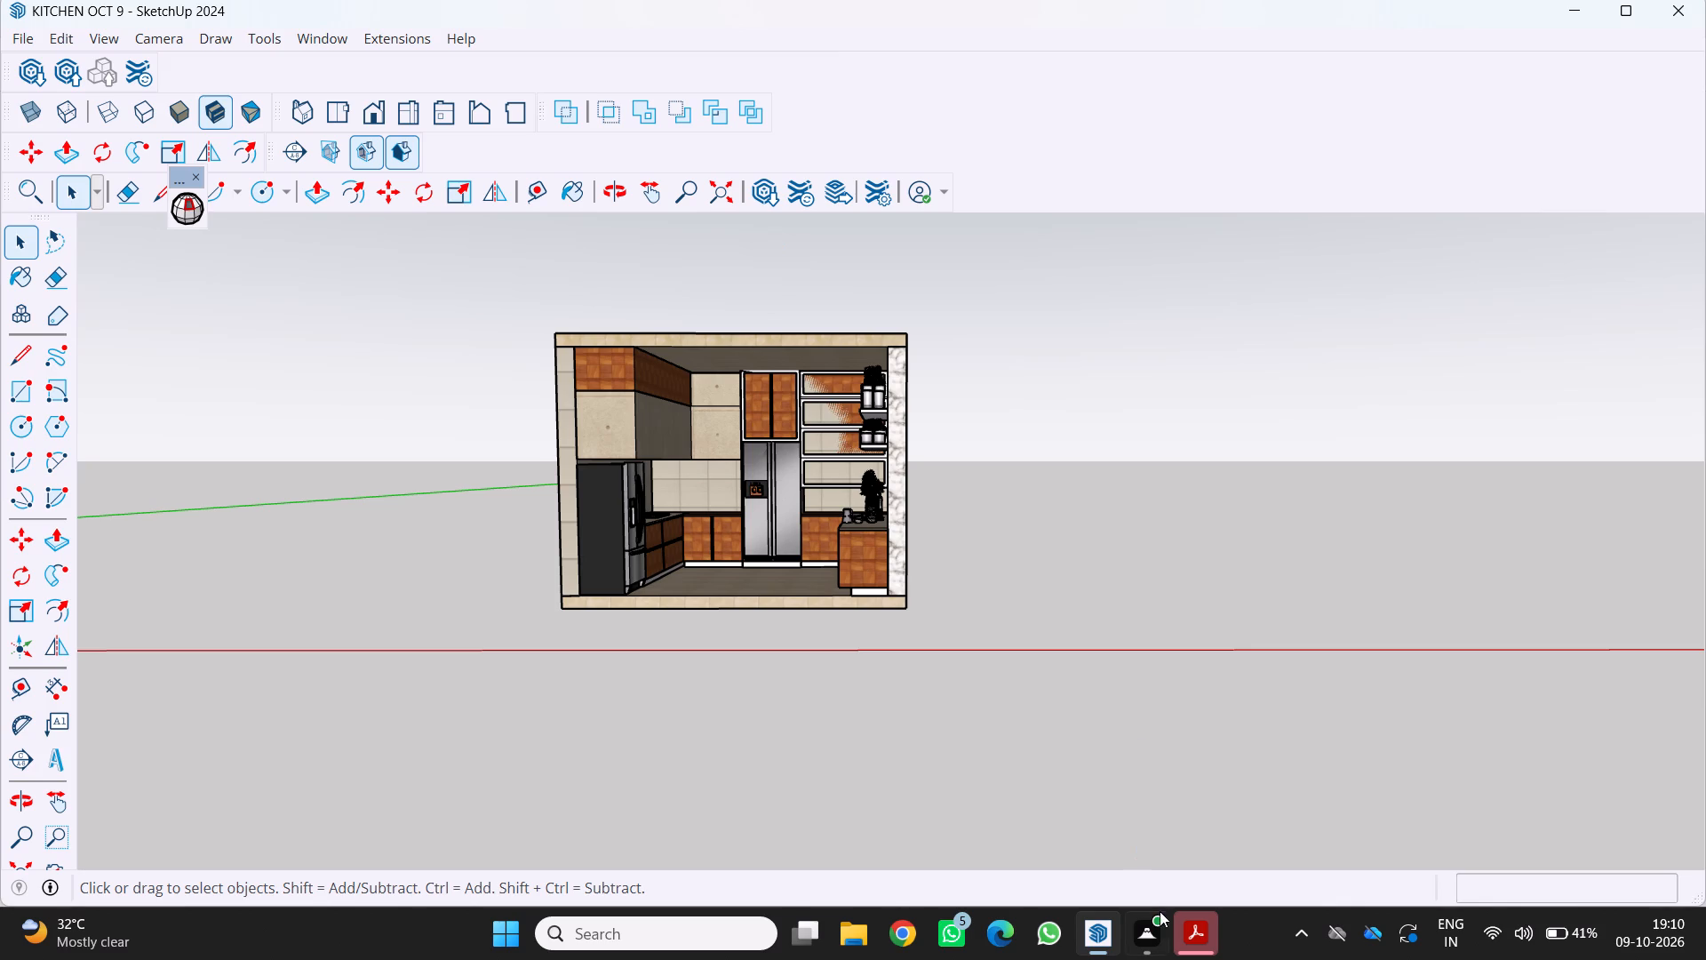